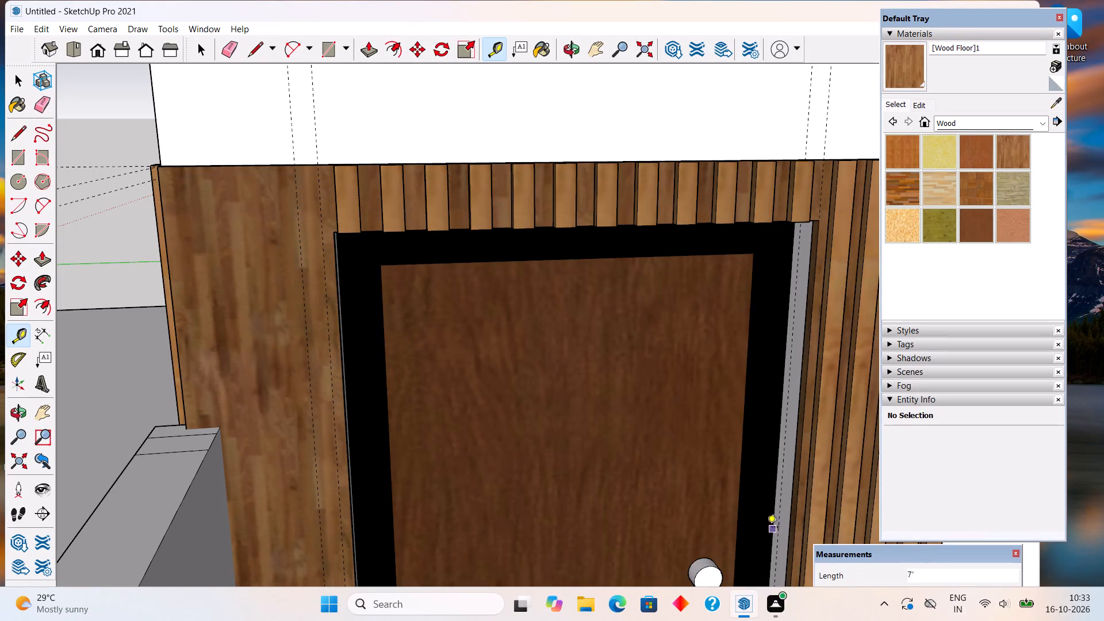
Draw a 7' 6" by 2" vertical rectangle between the two guides on the unclad wood panel beside the door.
scroll(737, 519, "down", 2)
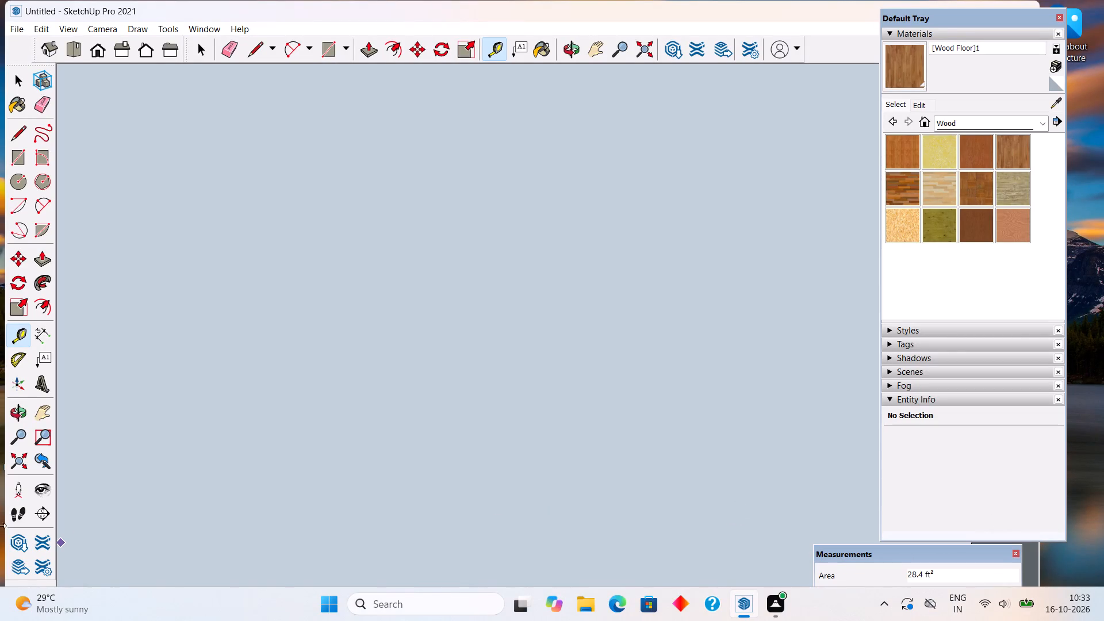
left_click(22, 466)
scroll(499, 441, "up", 8)
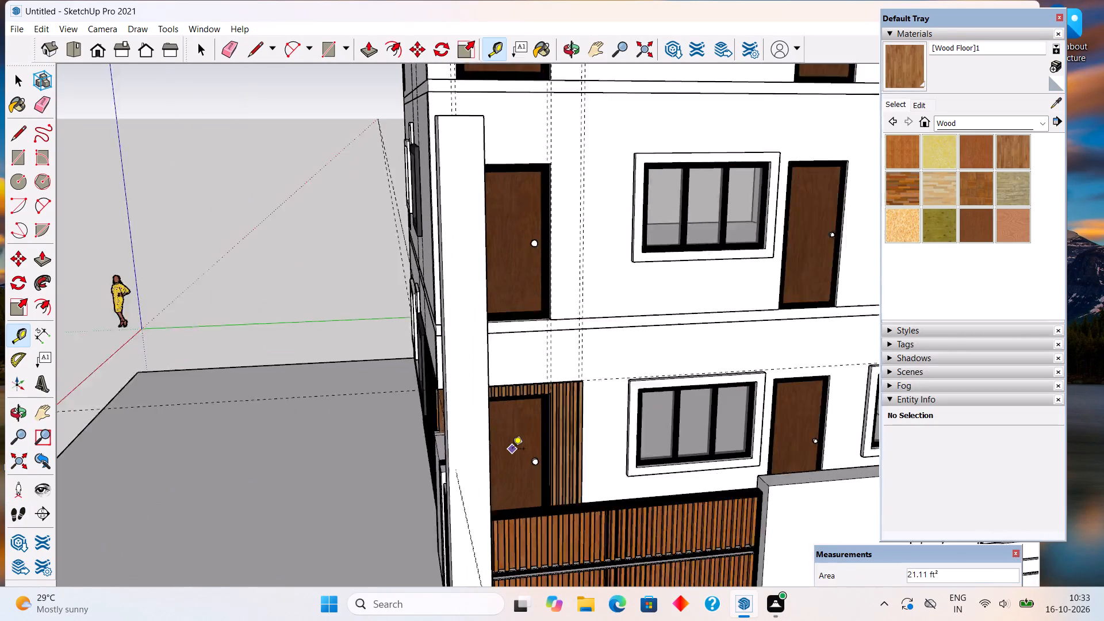
scroll(512, 450, "up", 12)
scroll(421, 449, "up", 3)
scroll(331, 430, "up", 4)
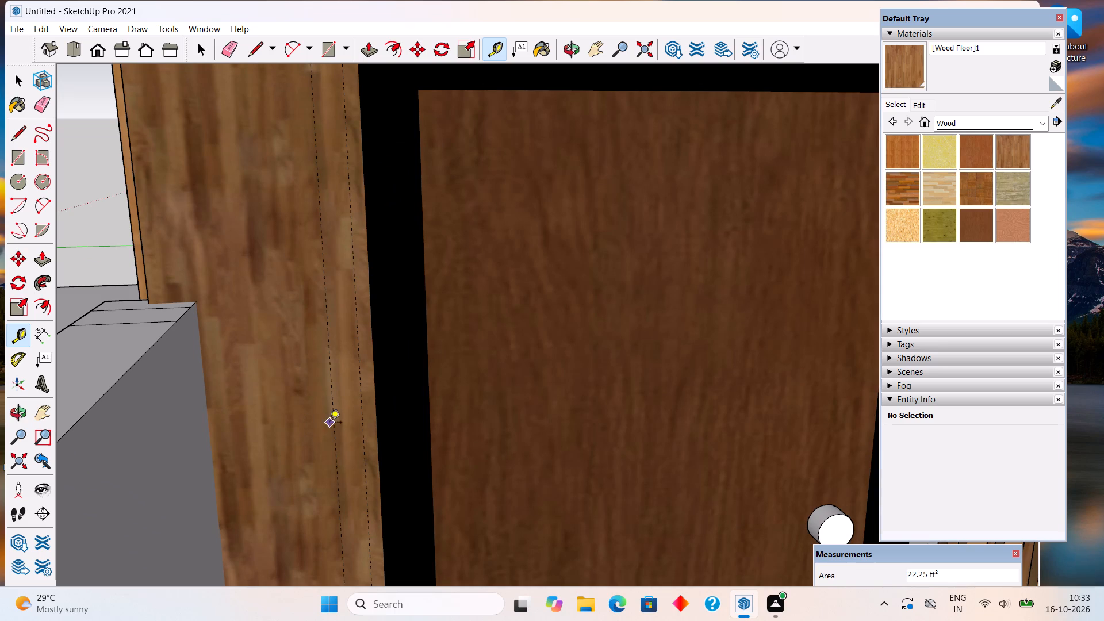
key("space")
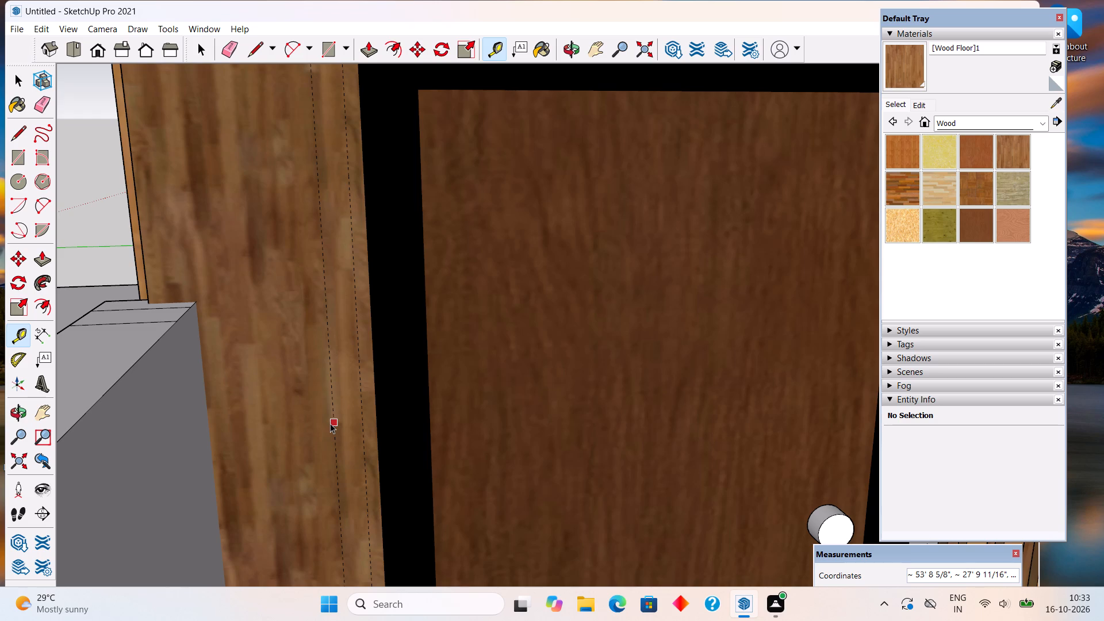
scroll(330, 423, "down", 5)
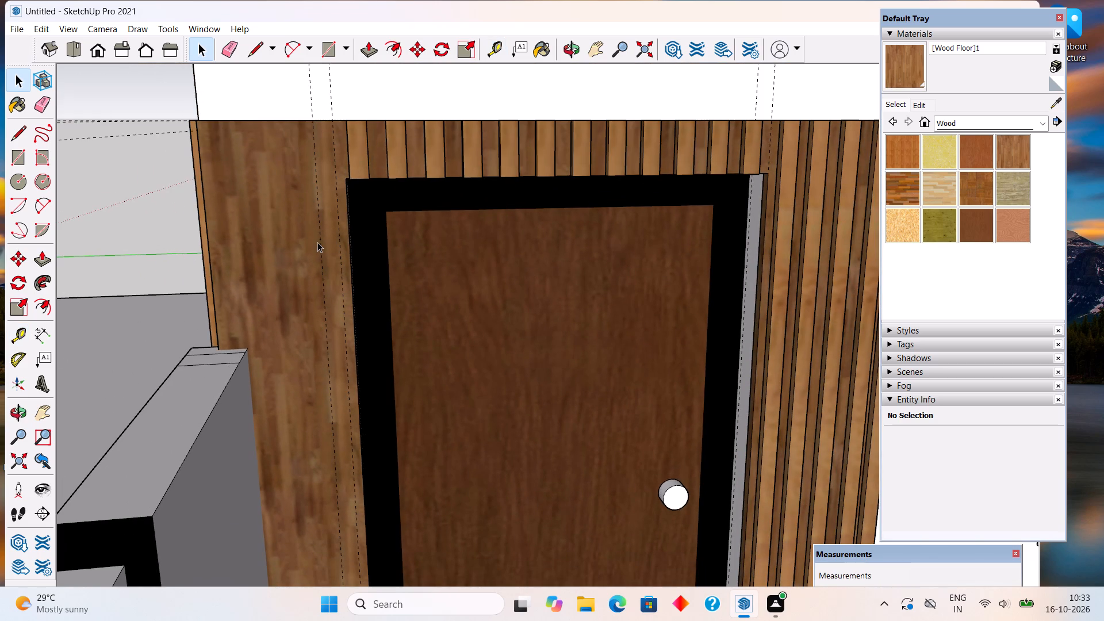
key("r")
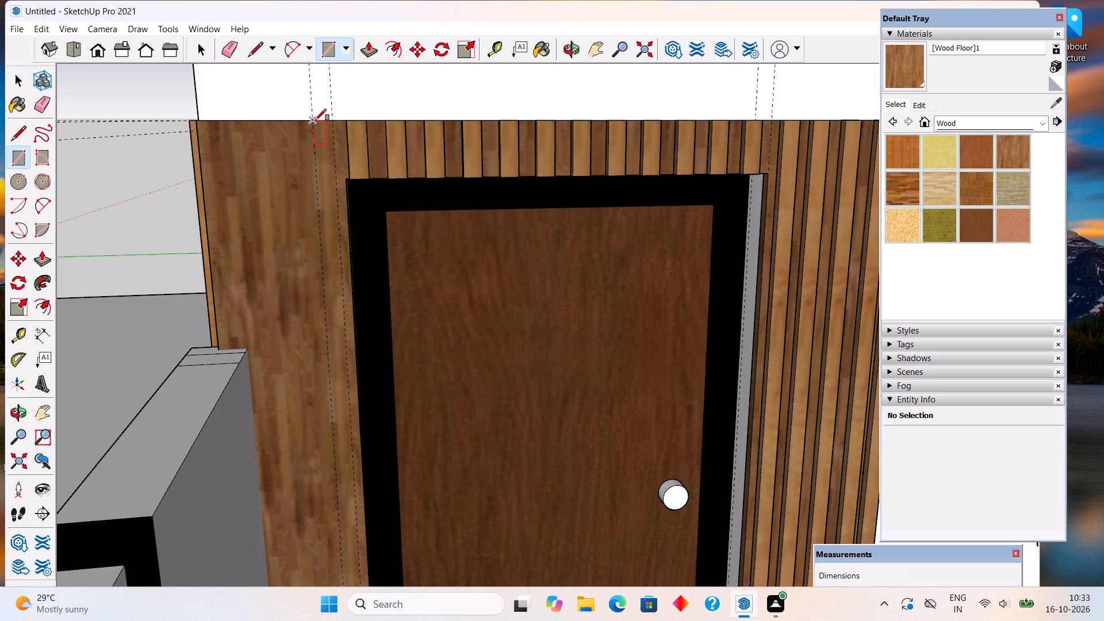
left_click(315, 120)
scroll(341, 254, "down", 4)
scroll(341, 254, "up", 1)
scroll(341, 254, "down", 4)
middle_click_drag(341, 342, 336, 391)
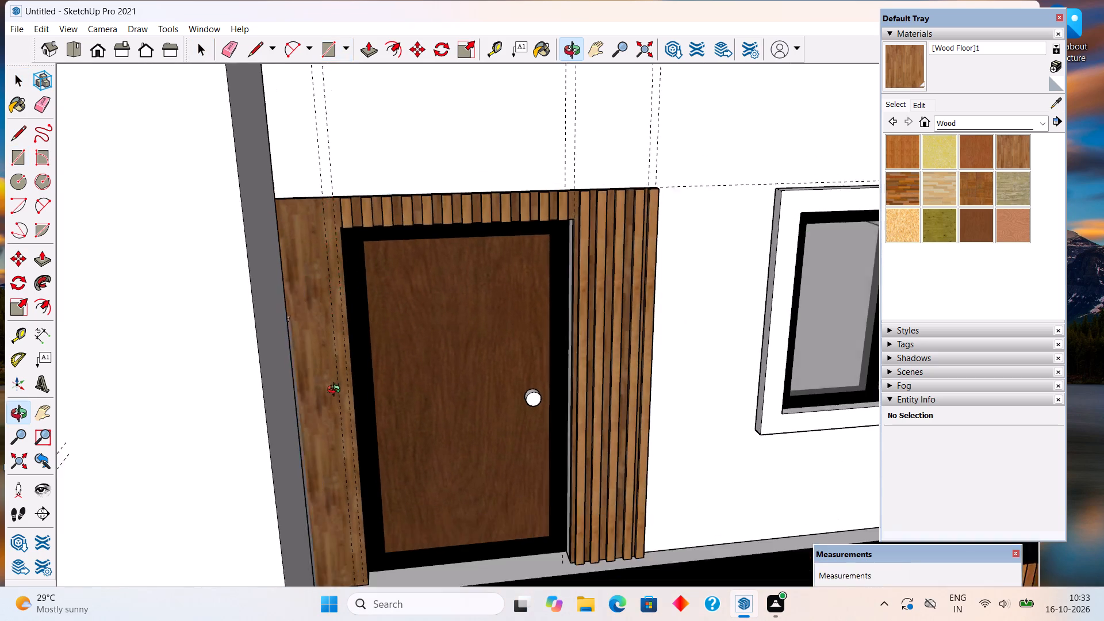
middle_click_drag(336, 391, 333, 449)
scroll(375, 564, "up", 4)
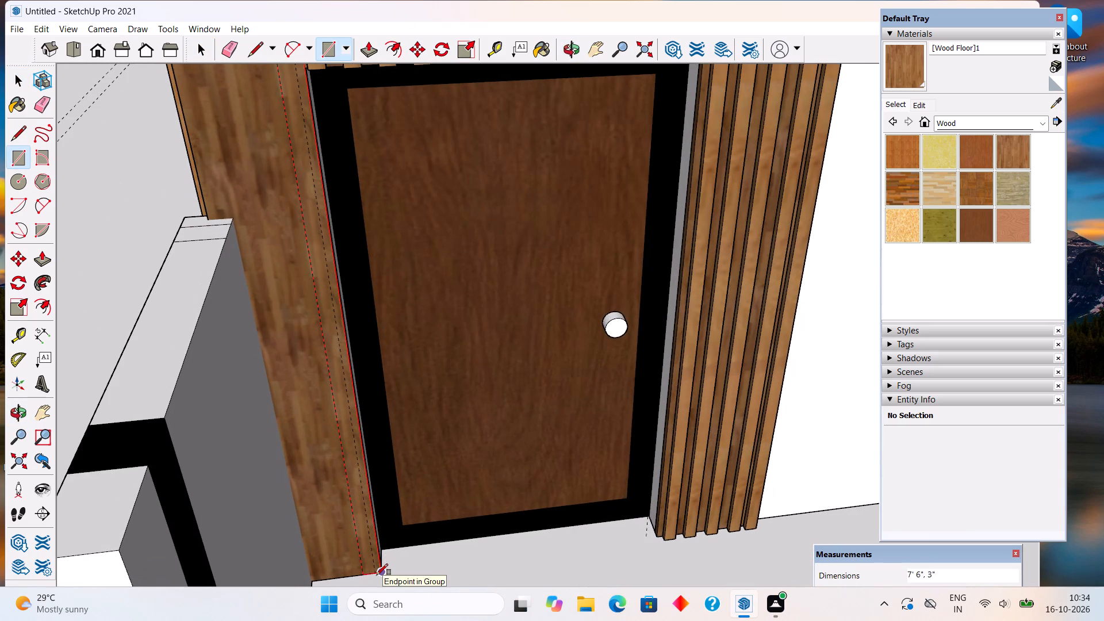
scroll(376, 575, "up", 5)
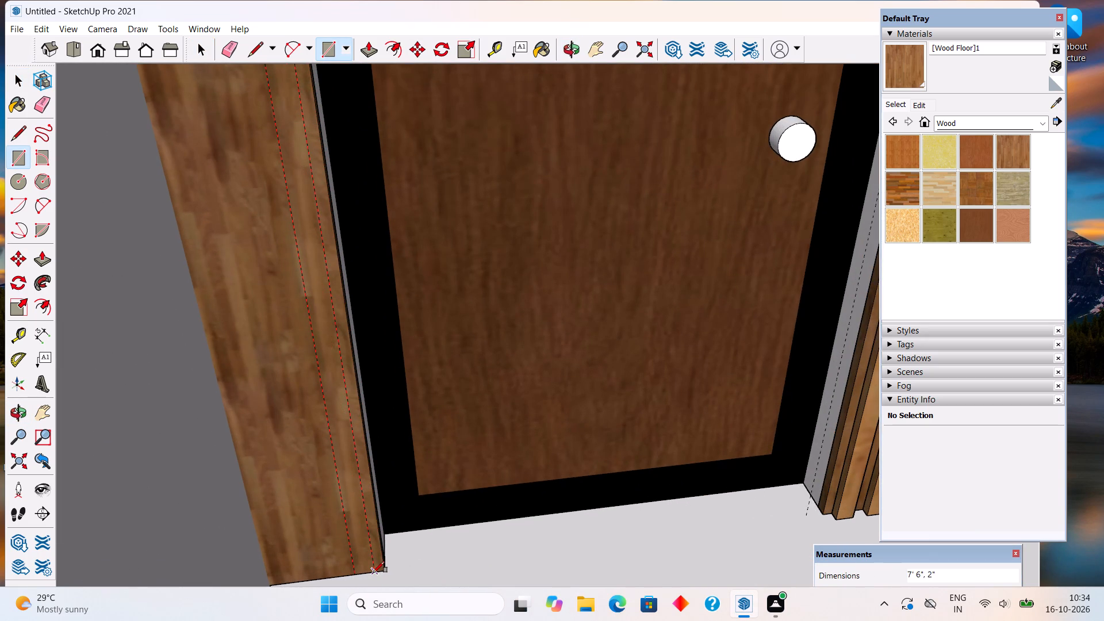
left_click(373, 573)
Extrude the narrow rectangle beside the door frame 1" outward and make the resulting strip a group.
key("p")
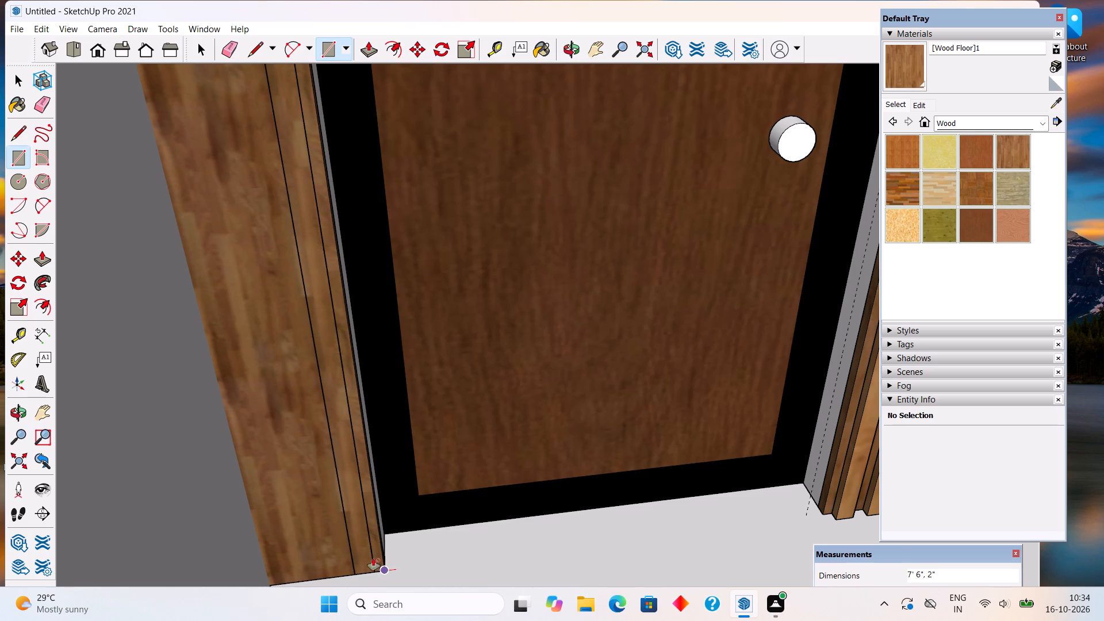
left_click(370, 556)
type("1\"")
key("Return")
key("space")
triple_click(358, 527)
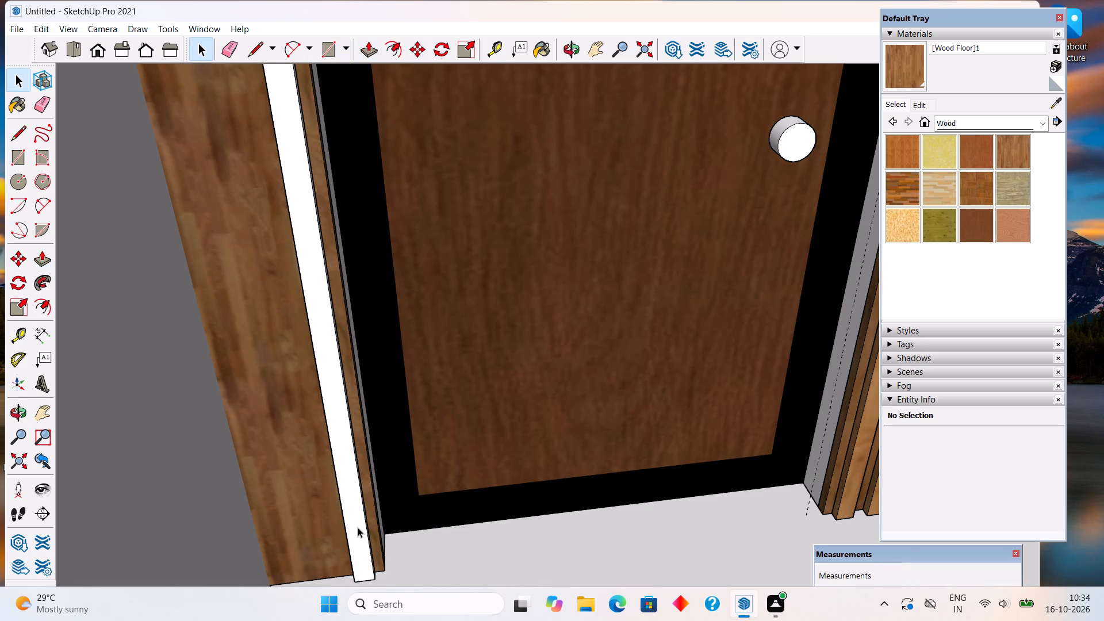
right_click(358, 527)
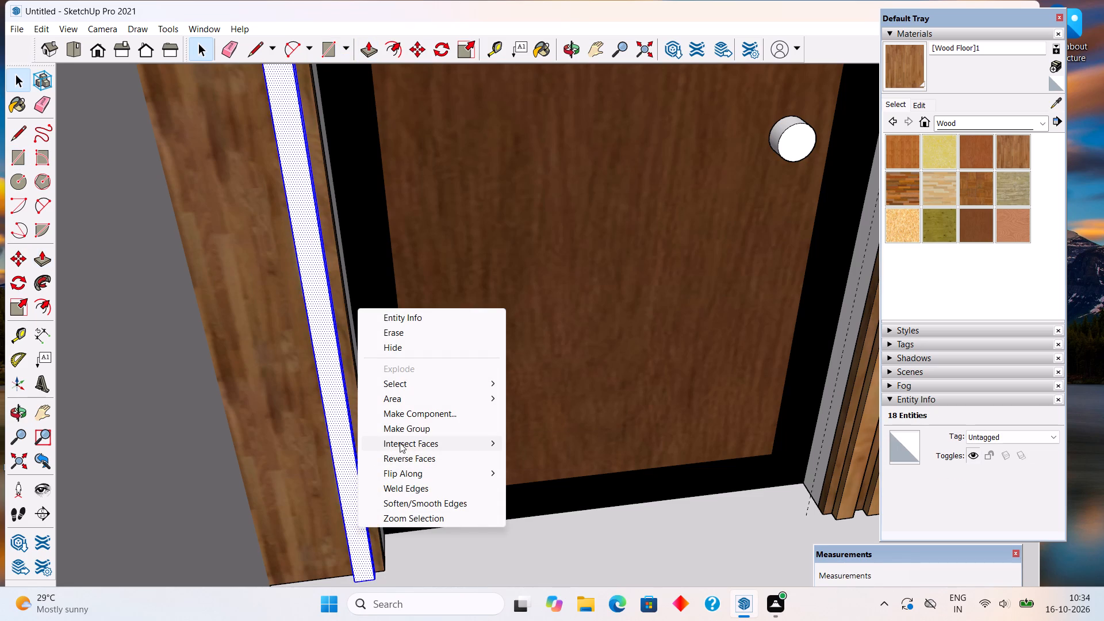
left_click(400, 431)
Copy the strip 4" along the green axis away from the door and array it x3 across the panel.
scroll(400, 431, "down", 9)
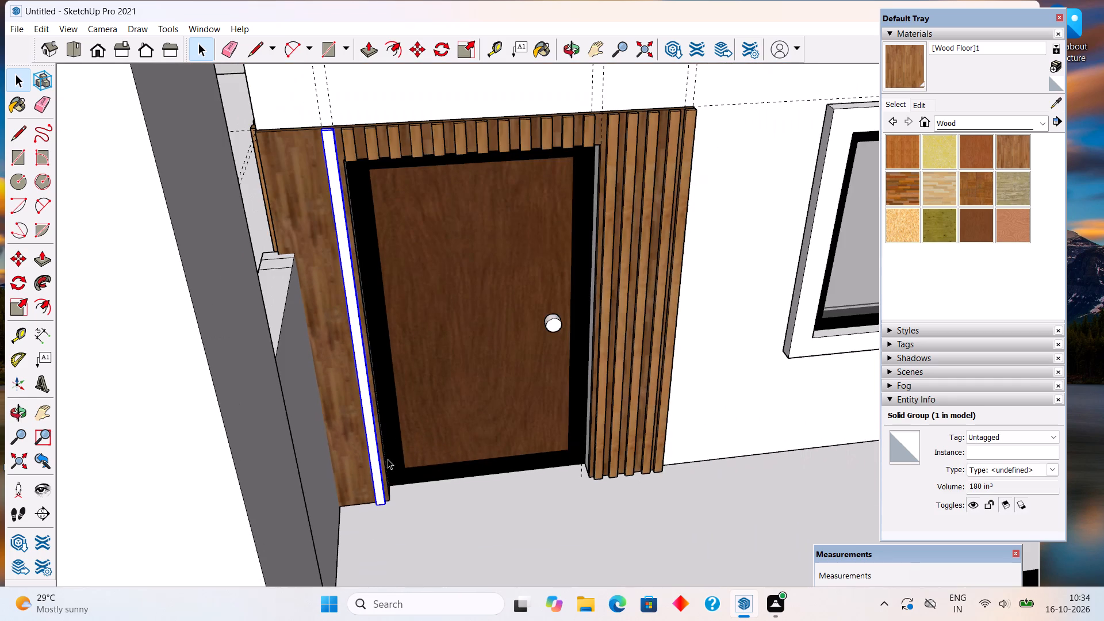
scroll(337, 253, "up", 2)
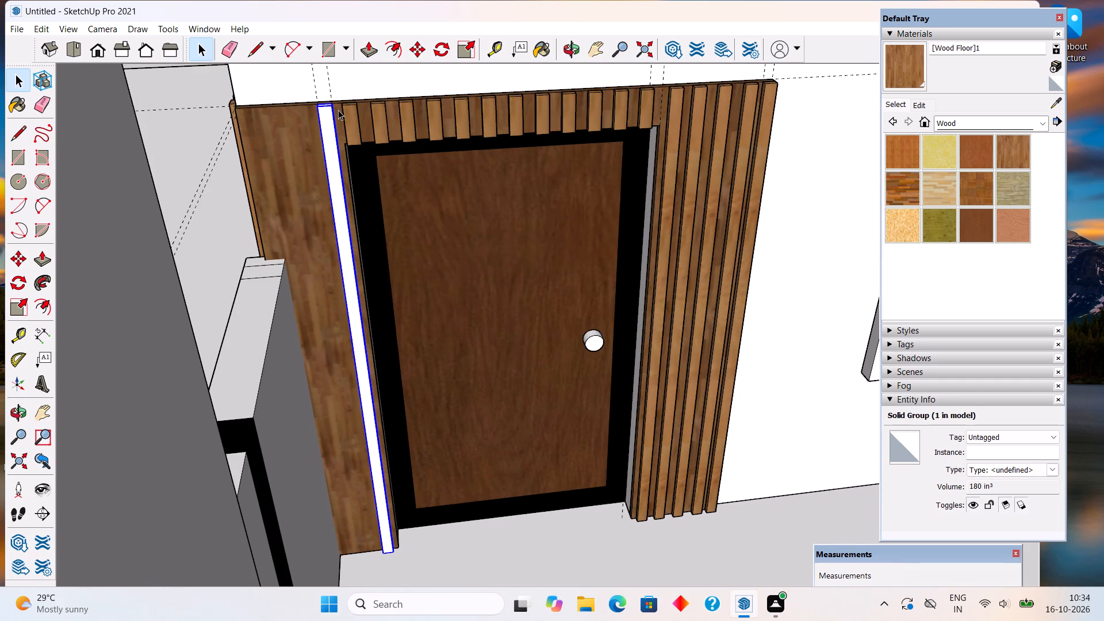
key("m")
left_click(326, 119)
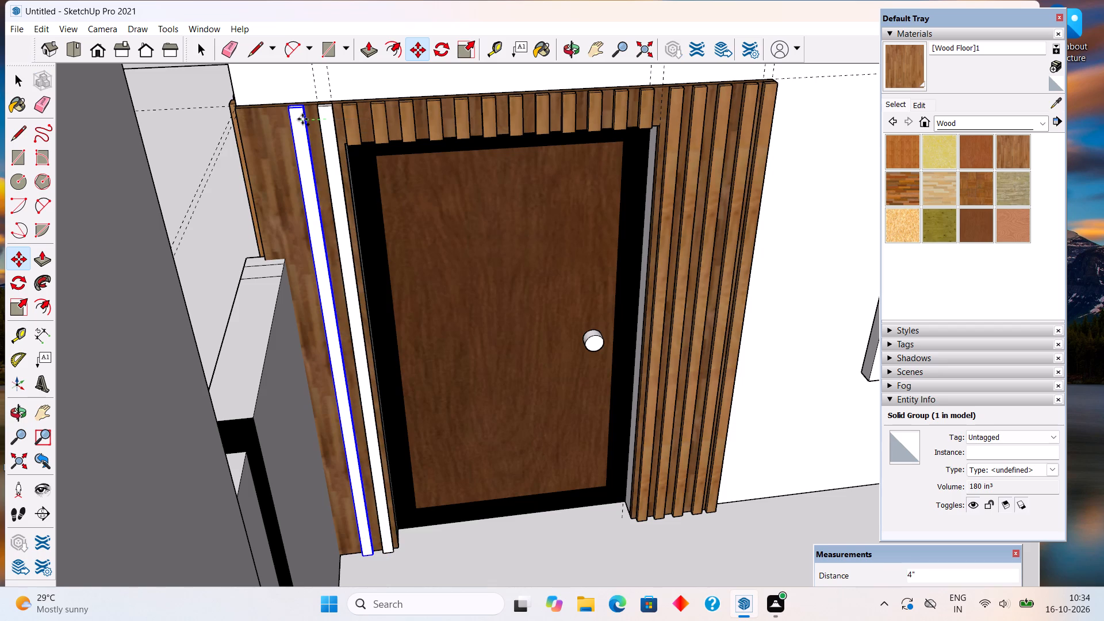
type("4\"")
key("Return")
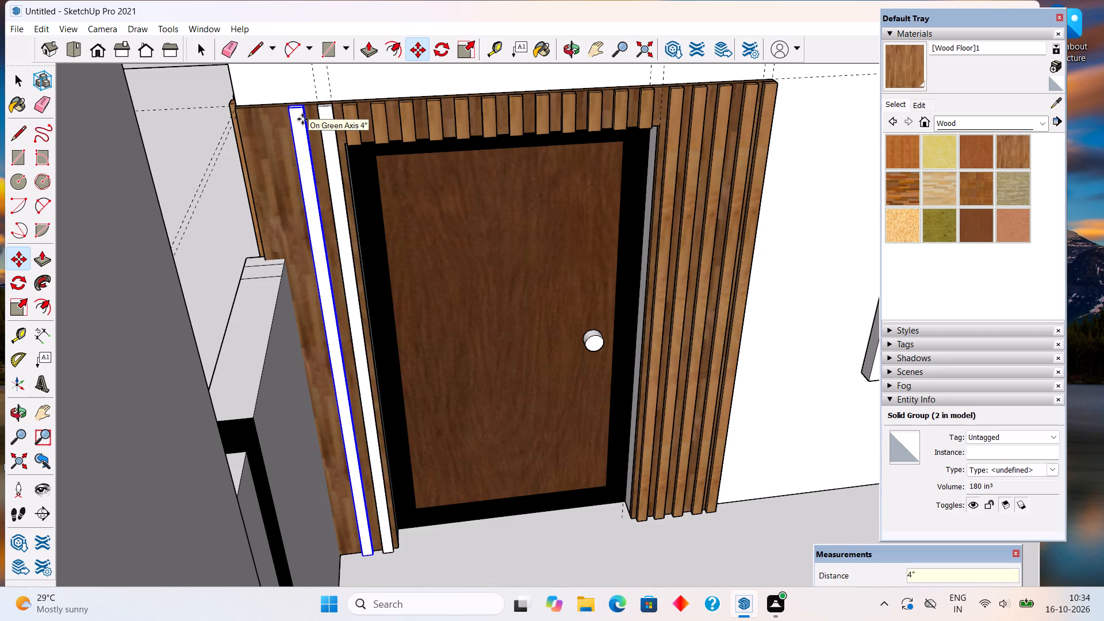
key("x")
key("3")
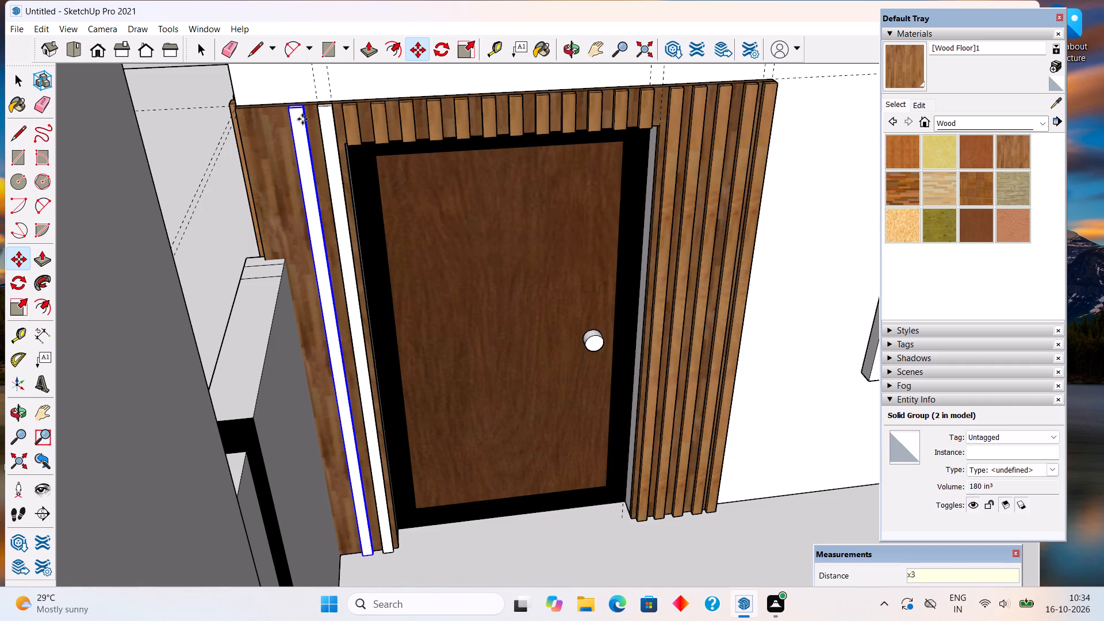
key("Return")
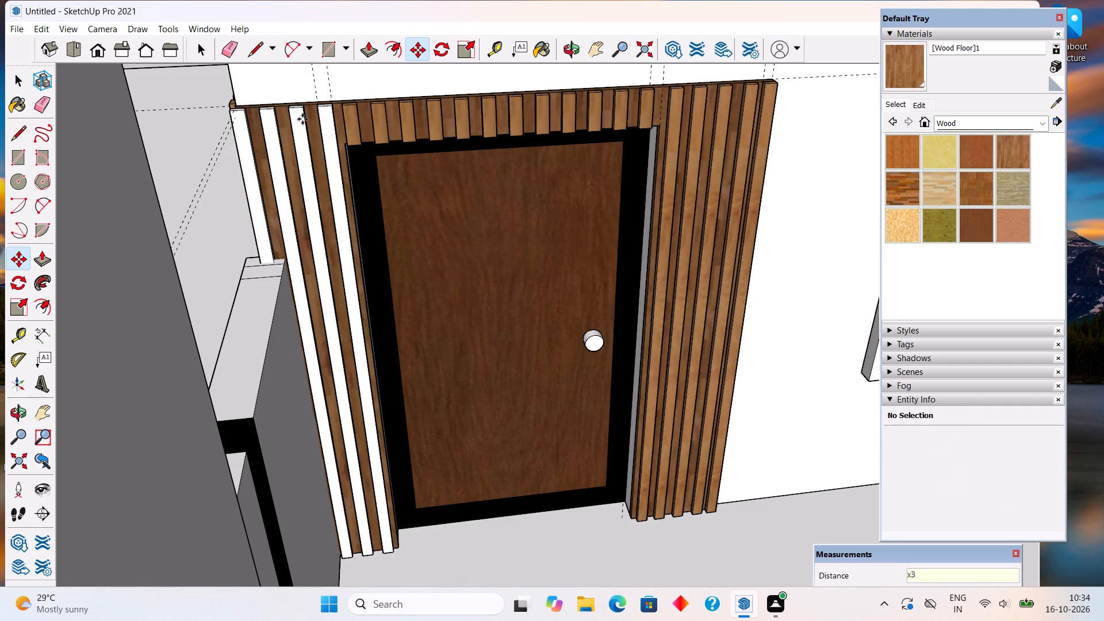
Select all four unpainted vertical strips beside the door and combine them into one group.
key("space")
left_click(296, 120)
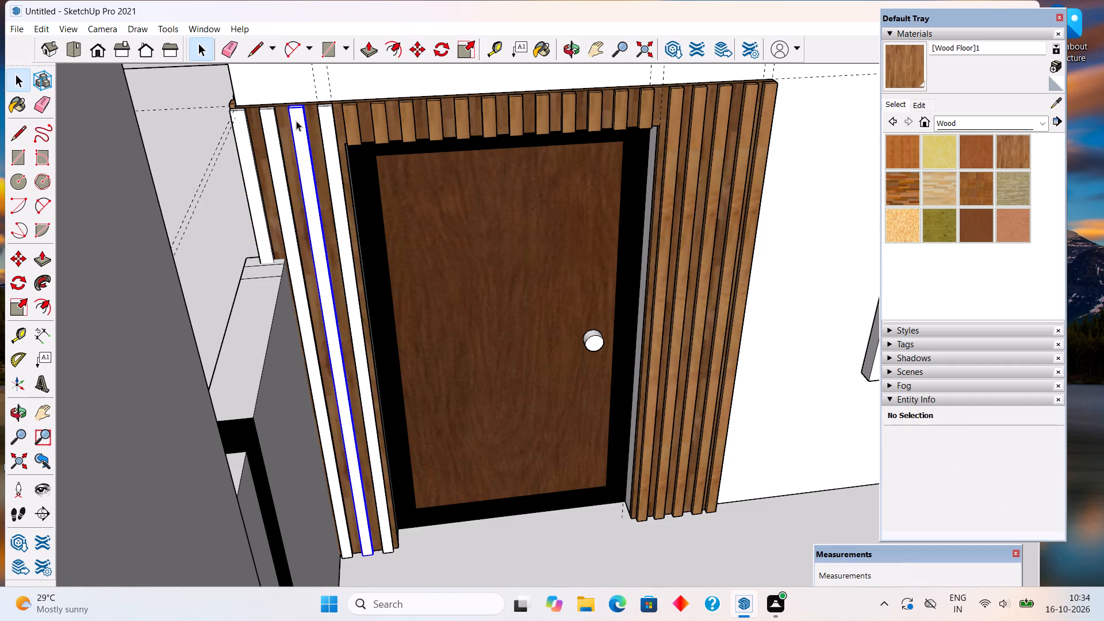
left_click(336, 160, "shift")
left_click(285, 191, "shift")
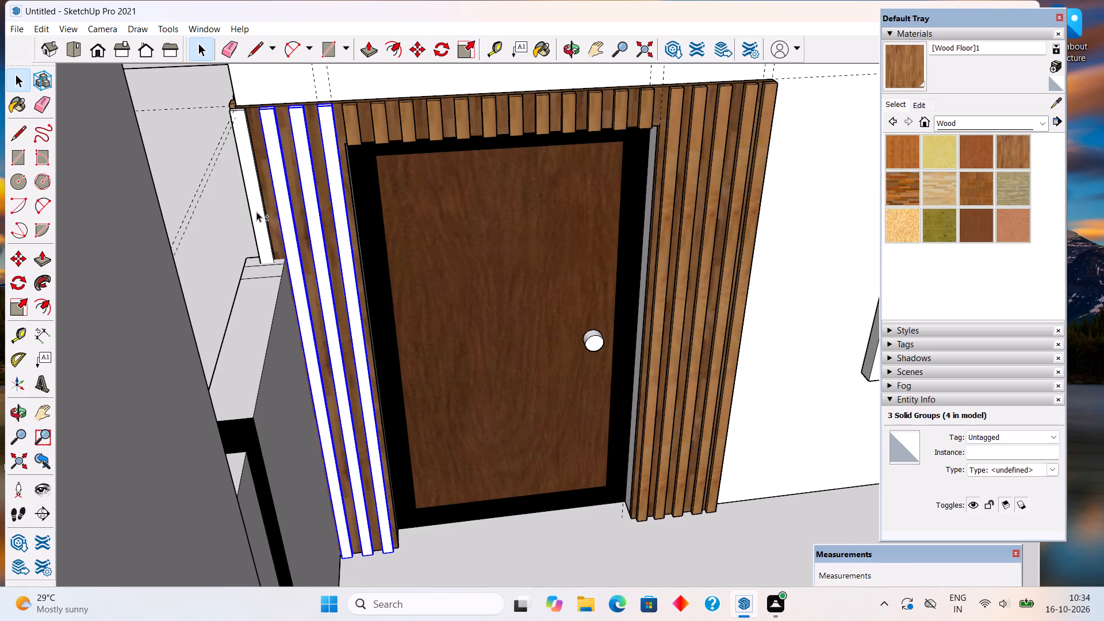
left_click(256, 212, "shift")
scroll(256, 213, "down", 3, "shift")
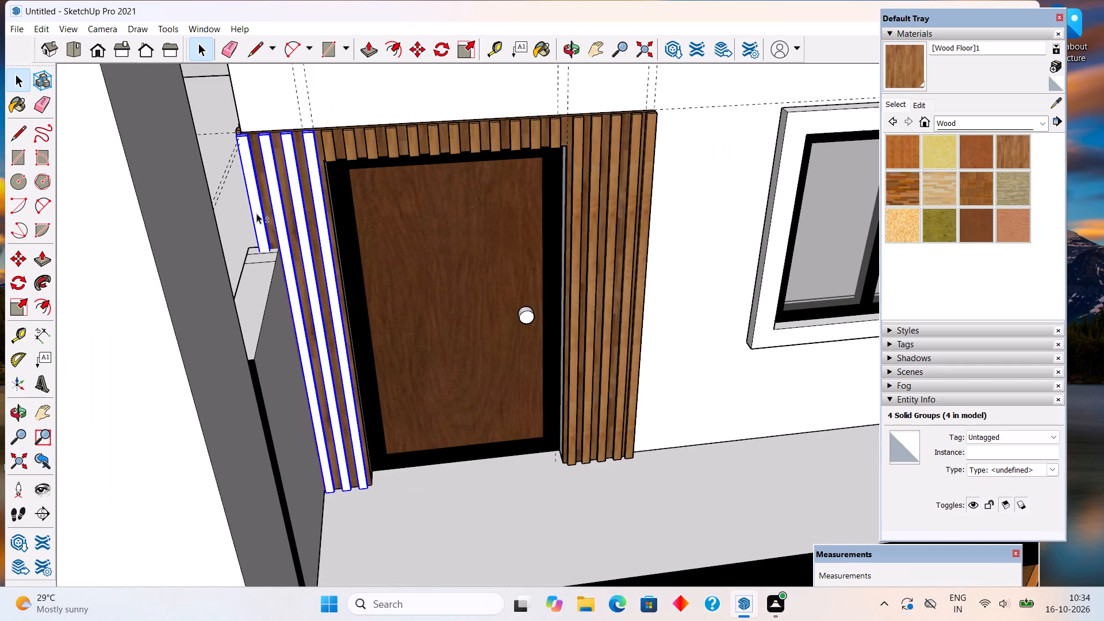
scroll(256, 213, "down", 6, "shift")
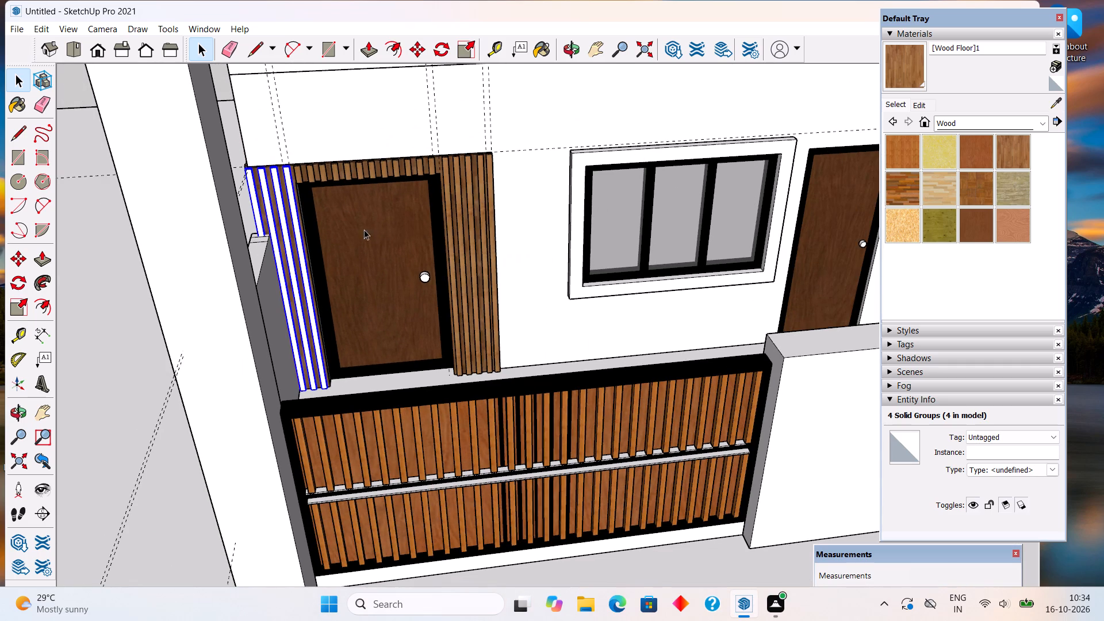
right_click(286, 232)
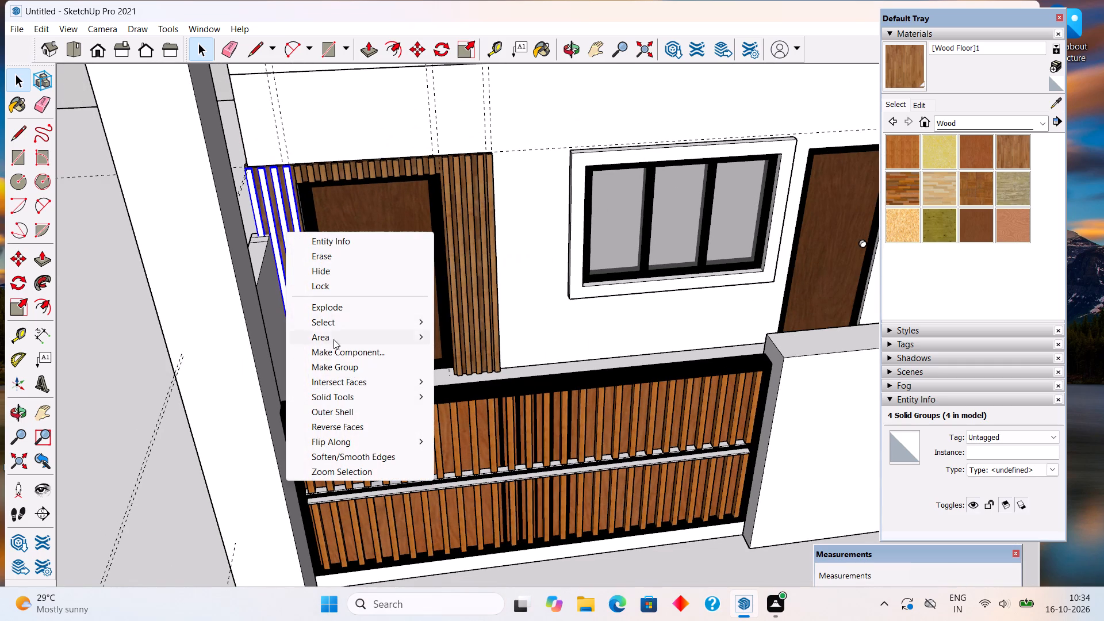
left_click(346, 361)
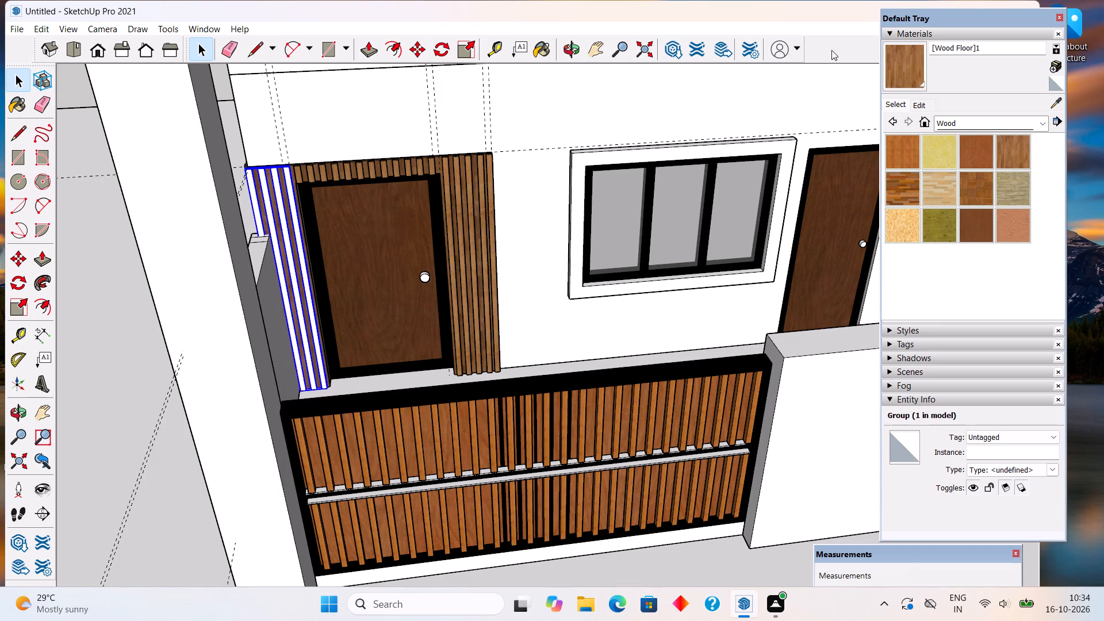
Paint the grouped vertical strips beside the door with the [Wood Floor]1 material and clear the selection.
left_click(919, 78)
scroll(275, 218, "up", 4)
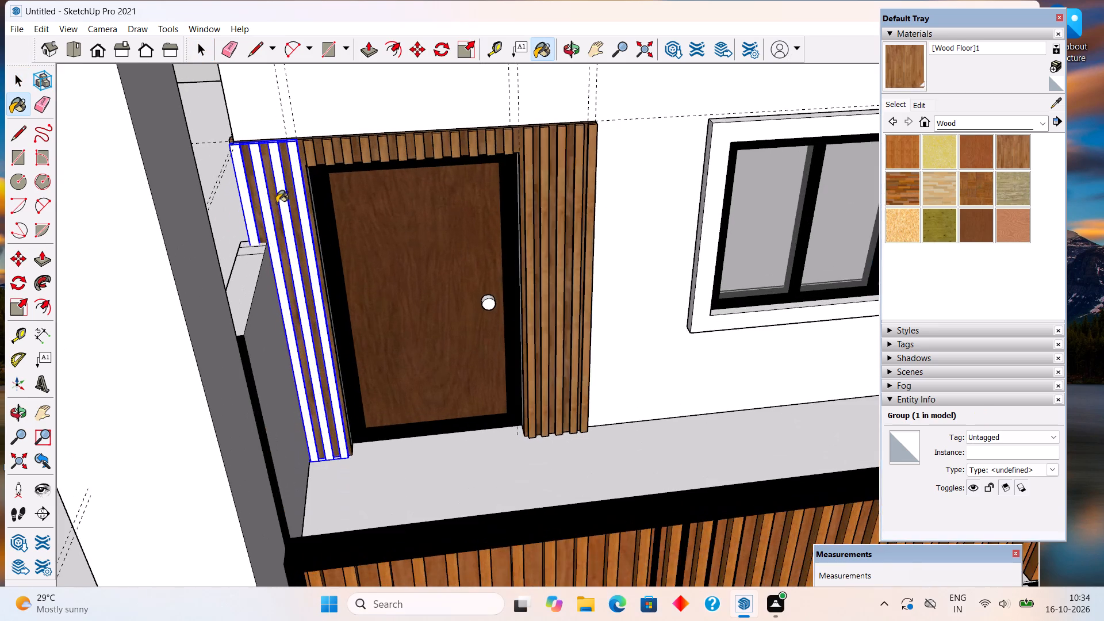
scroll(277, 198, "up", 4)
left_click(281, 189)
scroll(281, 189, "down", 4)
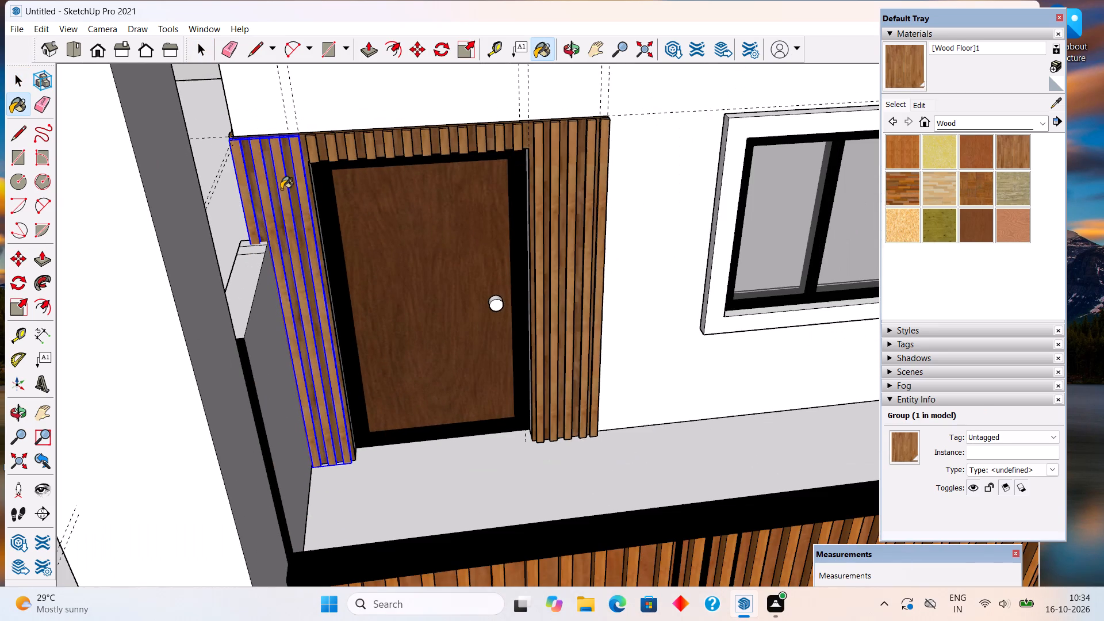
key("space")
scroll(281, 189, "down", 10)
left_click(171, 95)
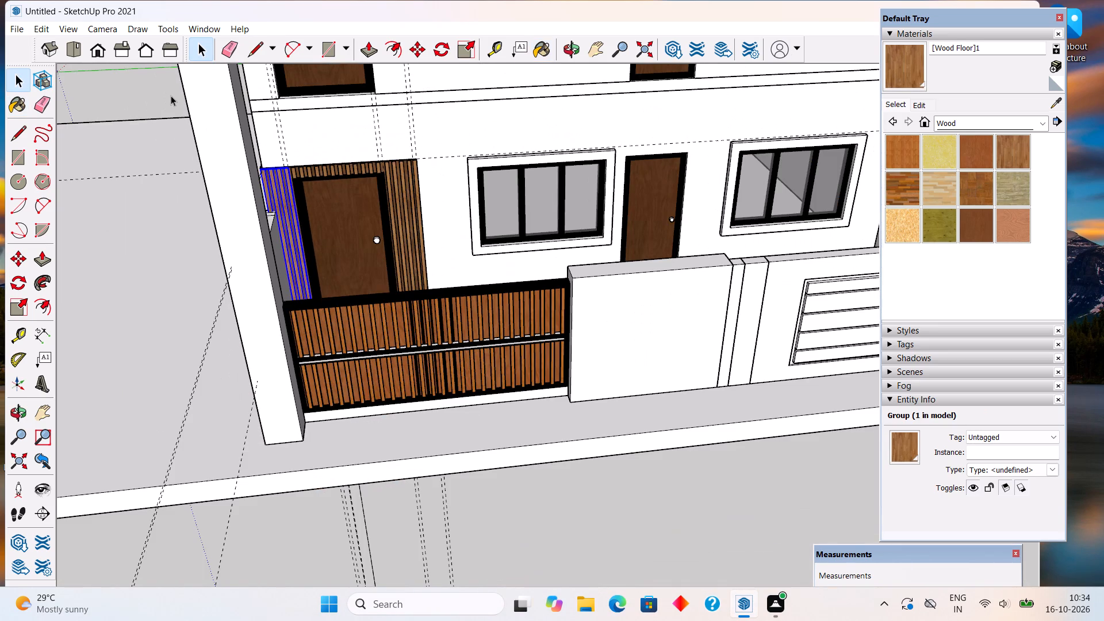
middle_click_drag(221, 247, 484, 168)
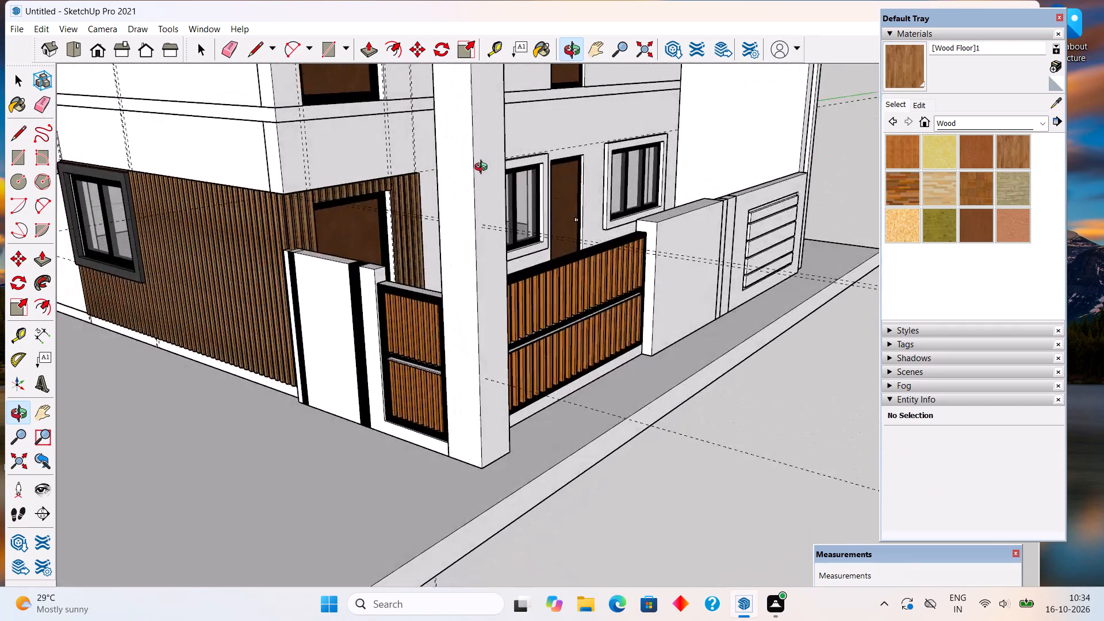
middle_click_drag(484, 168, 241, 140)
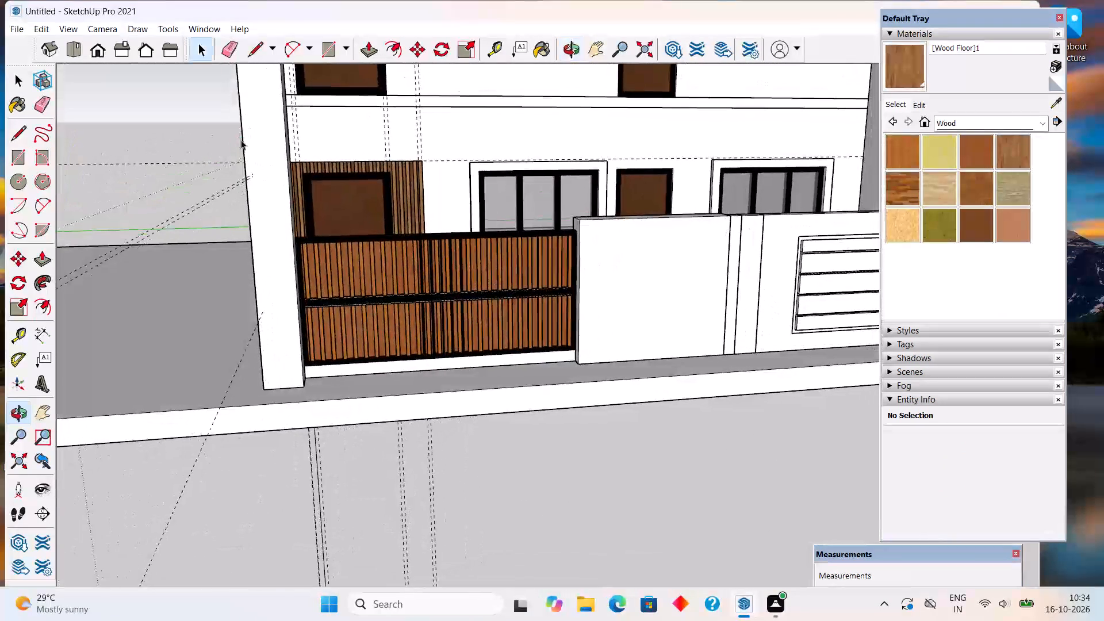
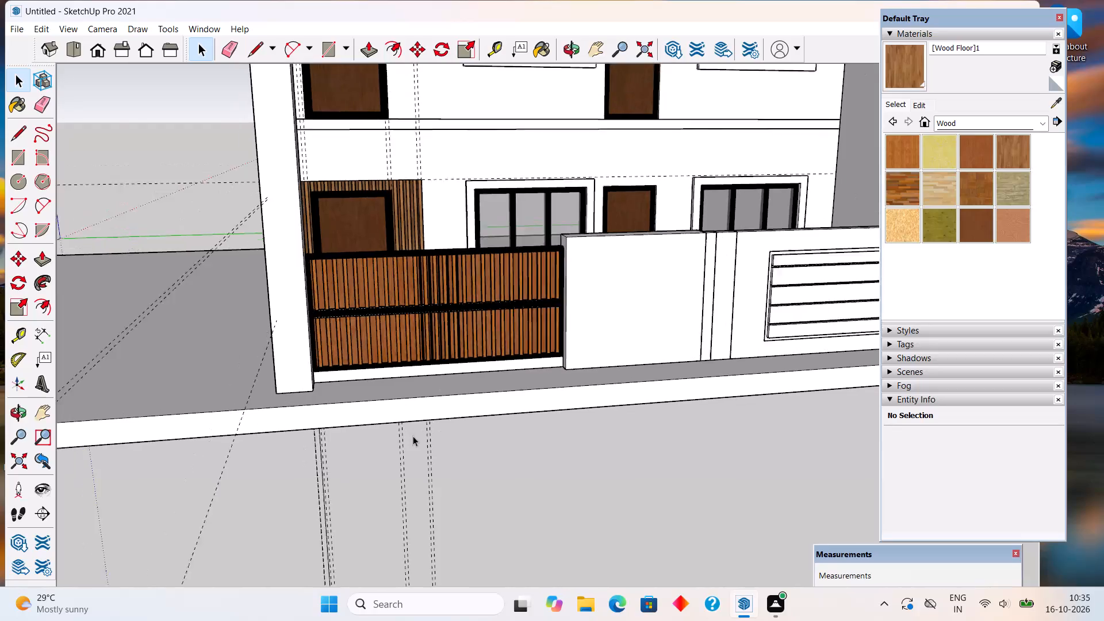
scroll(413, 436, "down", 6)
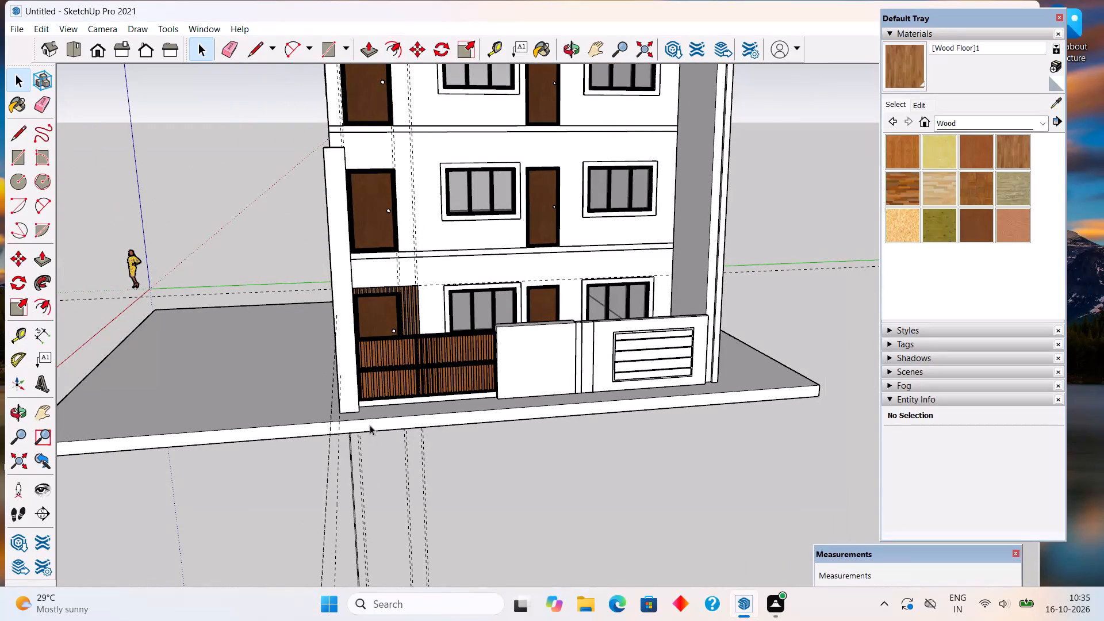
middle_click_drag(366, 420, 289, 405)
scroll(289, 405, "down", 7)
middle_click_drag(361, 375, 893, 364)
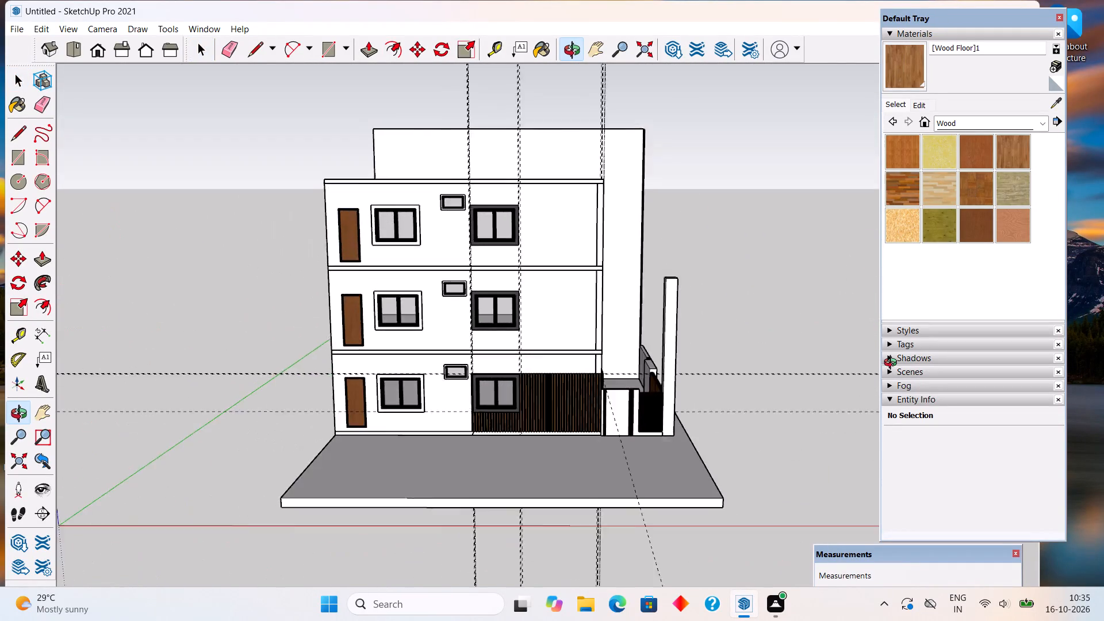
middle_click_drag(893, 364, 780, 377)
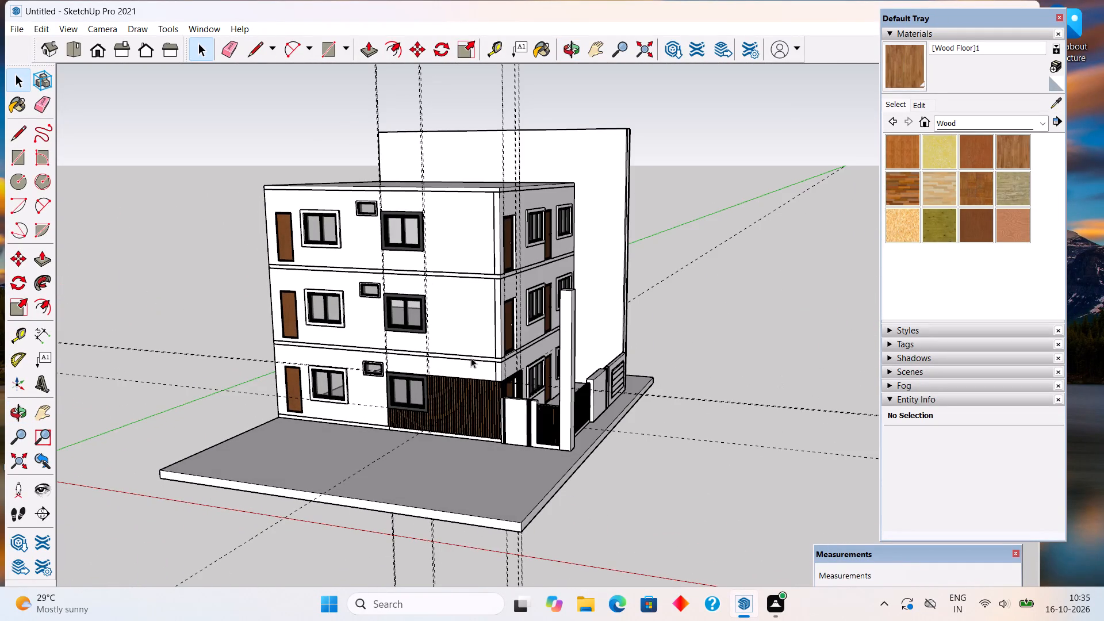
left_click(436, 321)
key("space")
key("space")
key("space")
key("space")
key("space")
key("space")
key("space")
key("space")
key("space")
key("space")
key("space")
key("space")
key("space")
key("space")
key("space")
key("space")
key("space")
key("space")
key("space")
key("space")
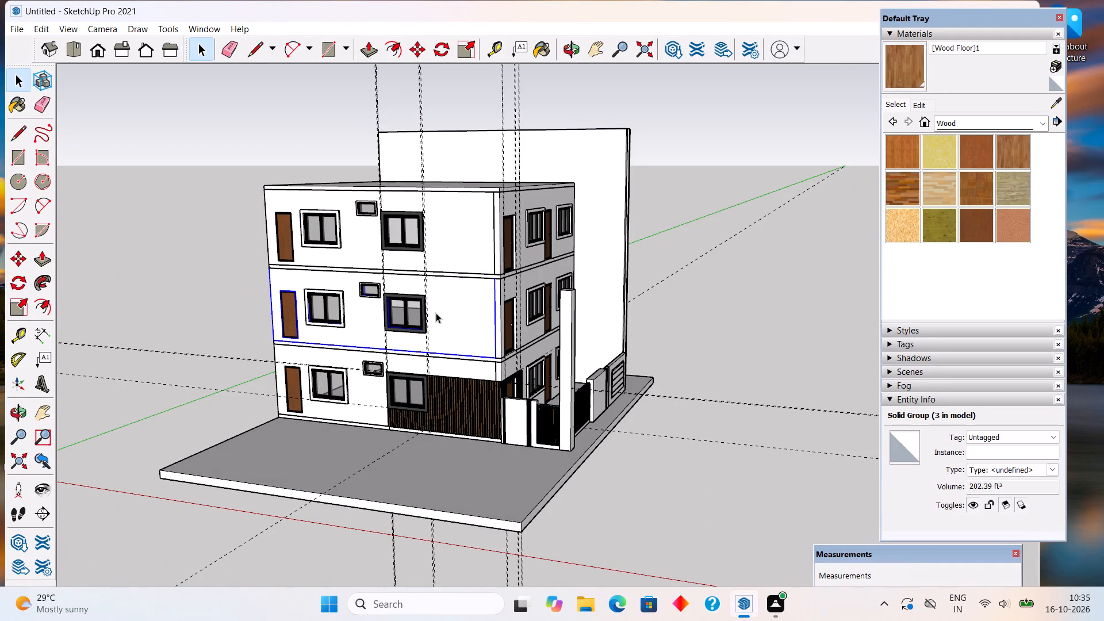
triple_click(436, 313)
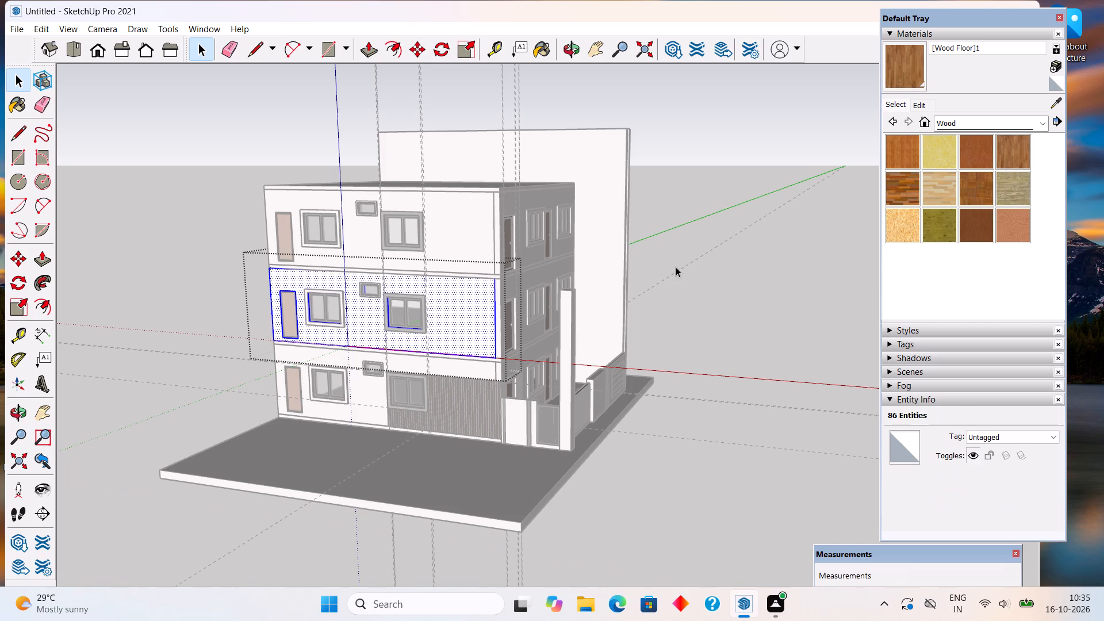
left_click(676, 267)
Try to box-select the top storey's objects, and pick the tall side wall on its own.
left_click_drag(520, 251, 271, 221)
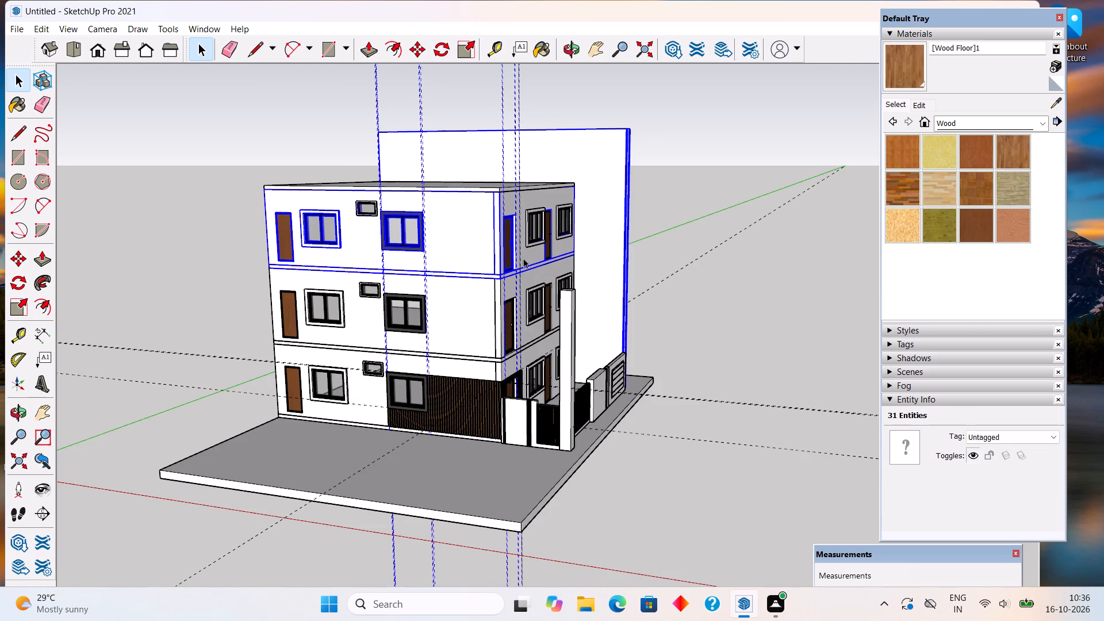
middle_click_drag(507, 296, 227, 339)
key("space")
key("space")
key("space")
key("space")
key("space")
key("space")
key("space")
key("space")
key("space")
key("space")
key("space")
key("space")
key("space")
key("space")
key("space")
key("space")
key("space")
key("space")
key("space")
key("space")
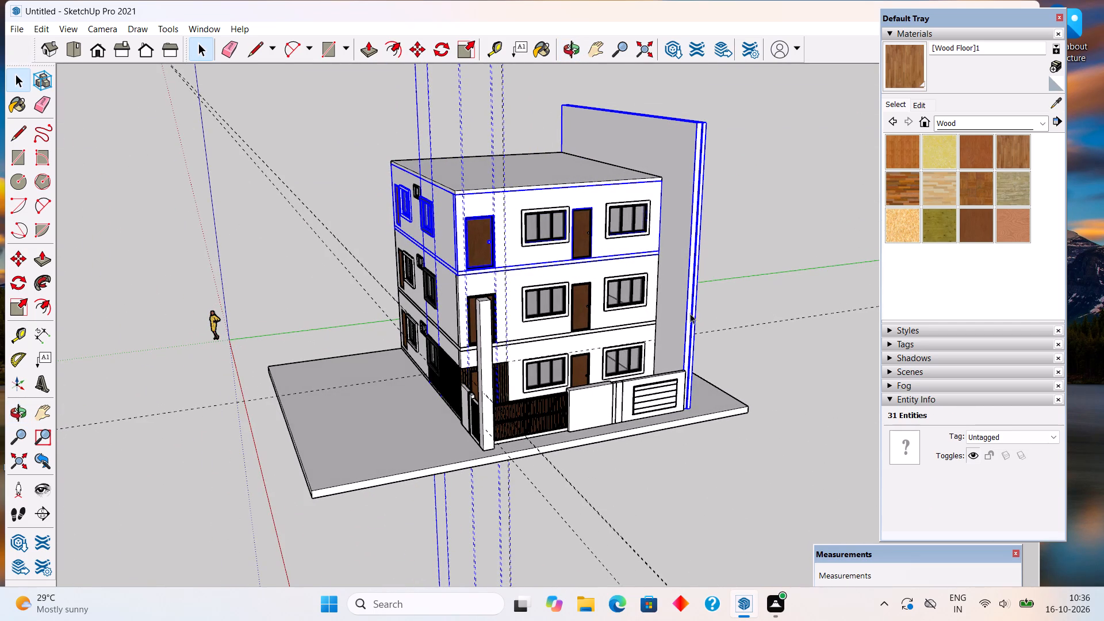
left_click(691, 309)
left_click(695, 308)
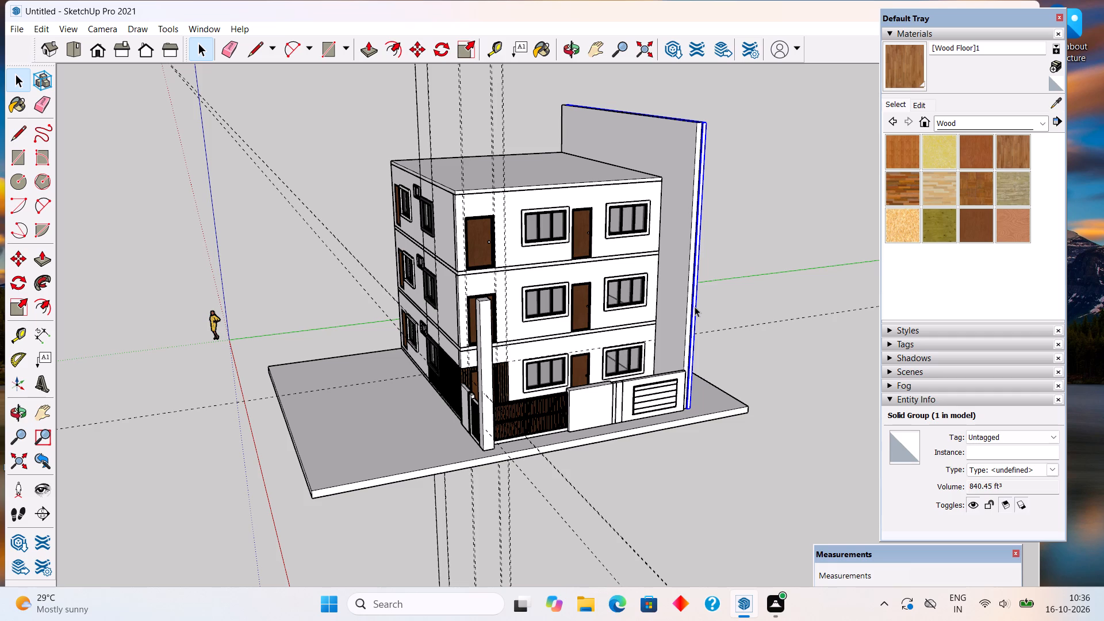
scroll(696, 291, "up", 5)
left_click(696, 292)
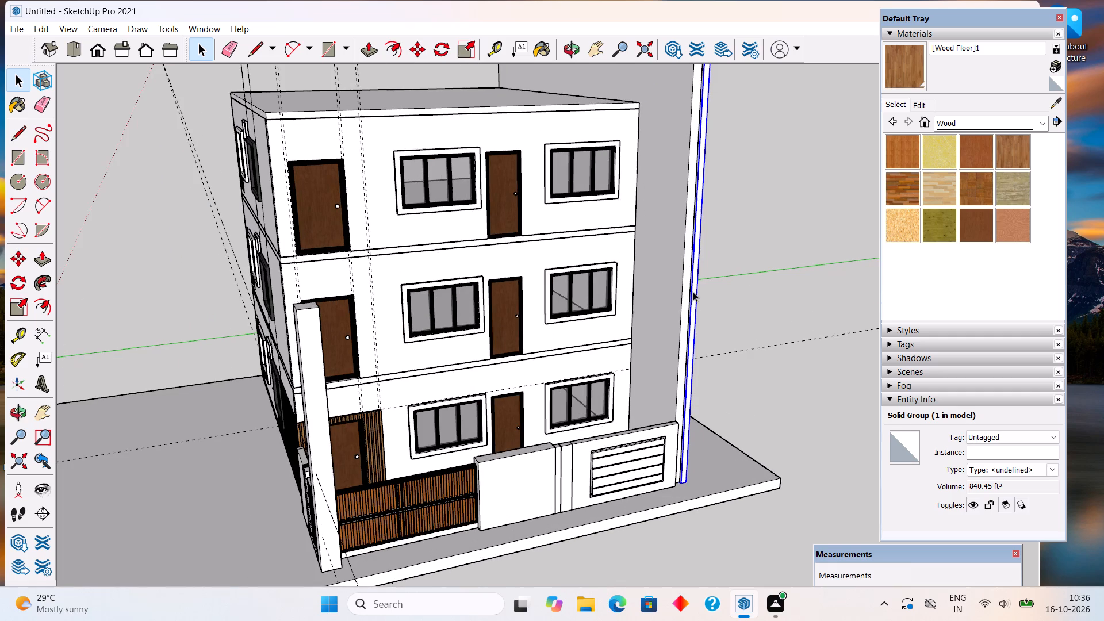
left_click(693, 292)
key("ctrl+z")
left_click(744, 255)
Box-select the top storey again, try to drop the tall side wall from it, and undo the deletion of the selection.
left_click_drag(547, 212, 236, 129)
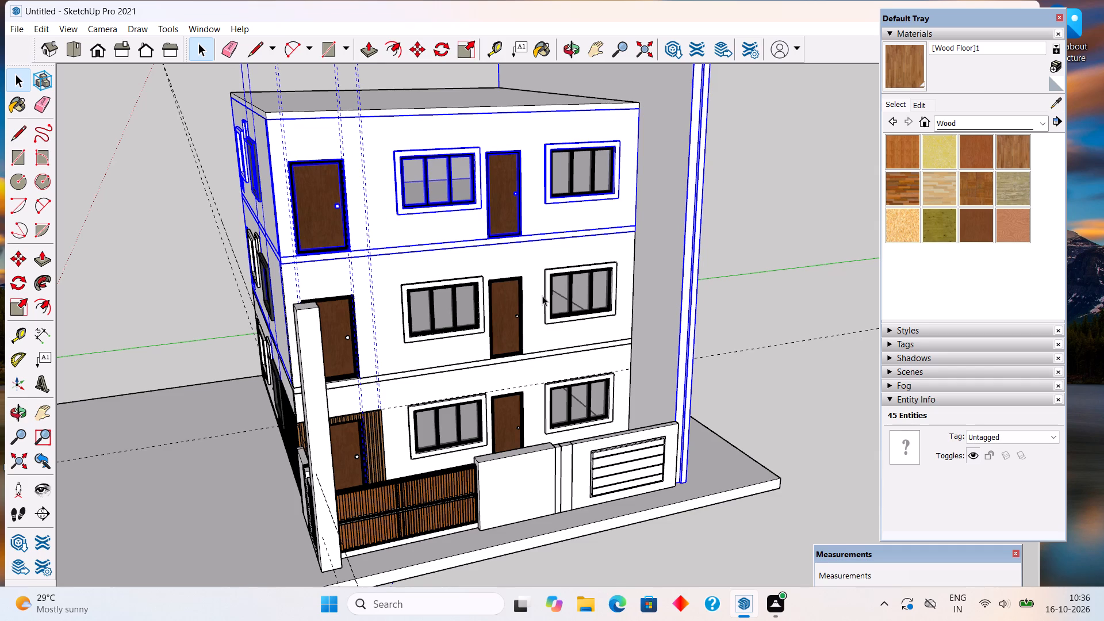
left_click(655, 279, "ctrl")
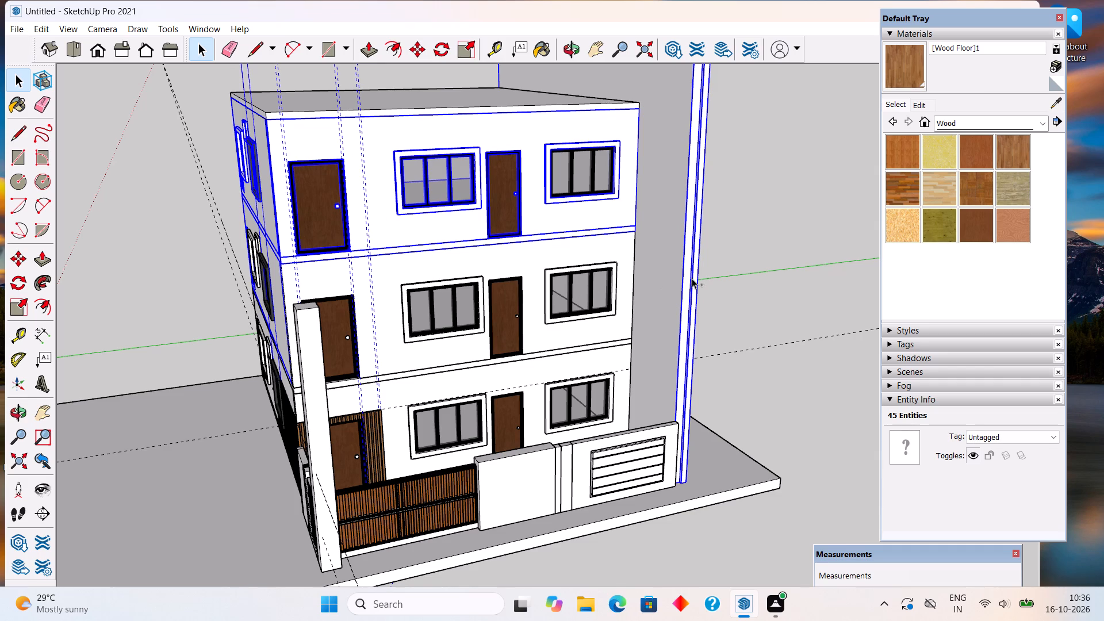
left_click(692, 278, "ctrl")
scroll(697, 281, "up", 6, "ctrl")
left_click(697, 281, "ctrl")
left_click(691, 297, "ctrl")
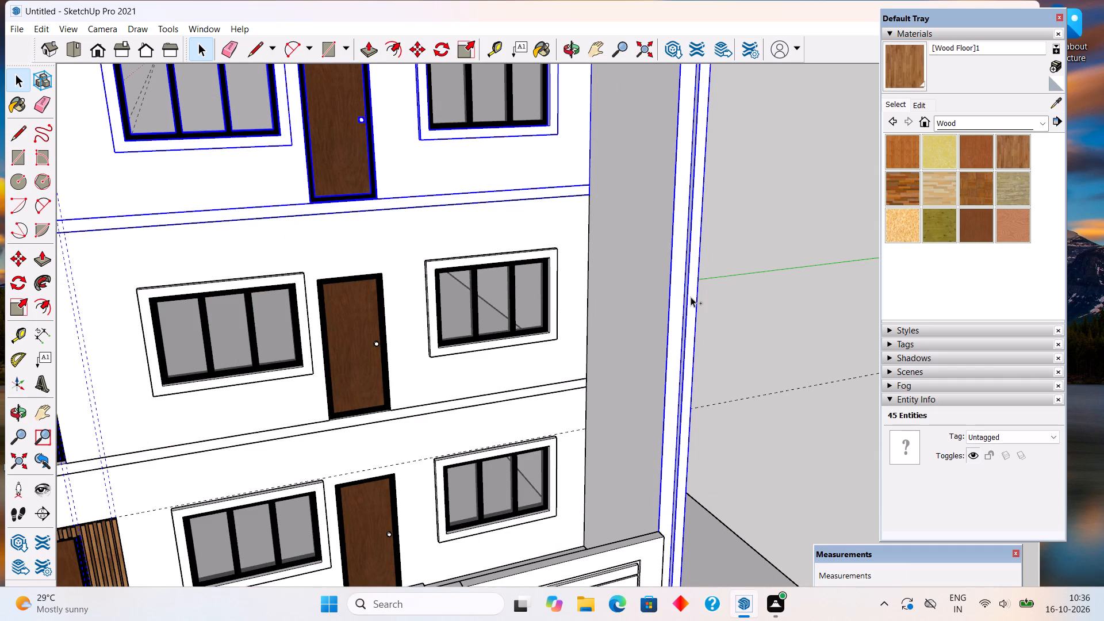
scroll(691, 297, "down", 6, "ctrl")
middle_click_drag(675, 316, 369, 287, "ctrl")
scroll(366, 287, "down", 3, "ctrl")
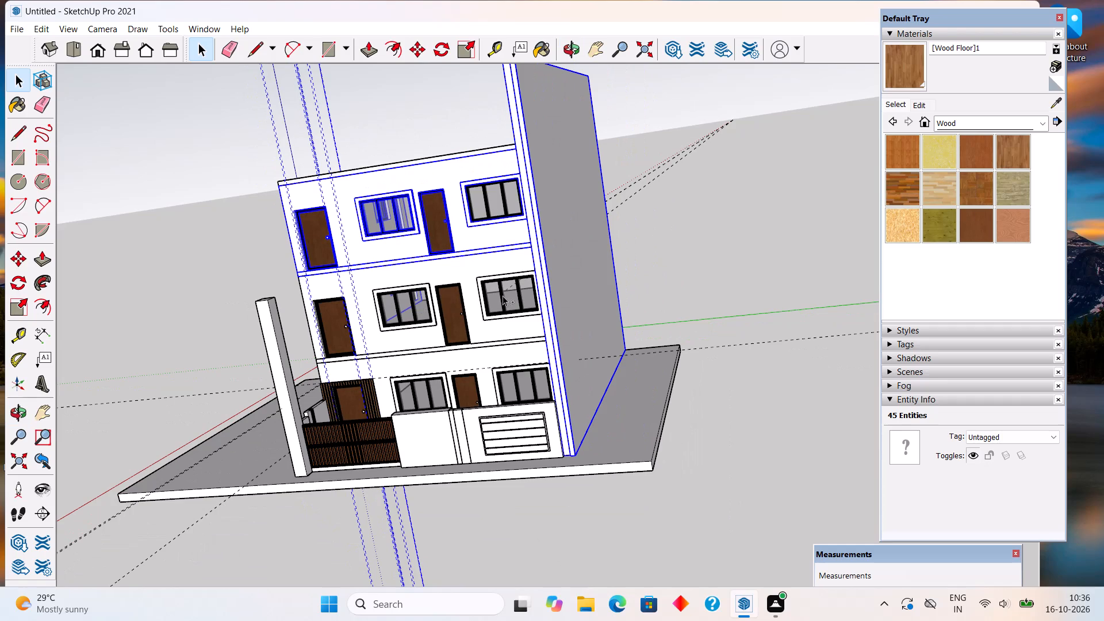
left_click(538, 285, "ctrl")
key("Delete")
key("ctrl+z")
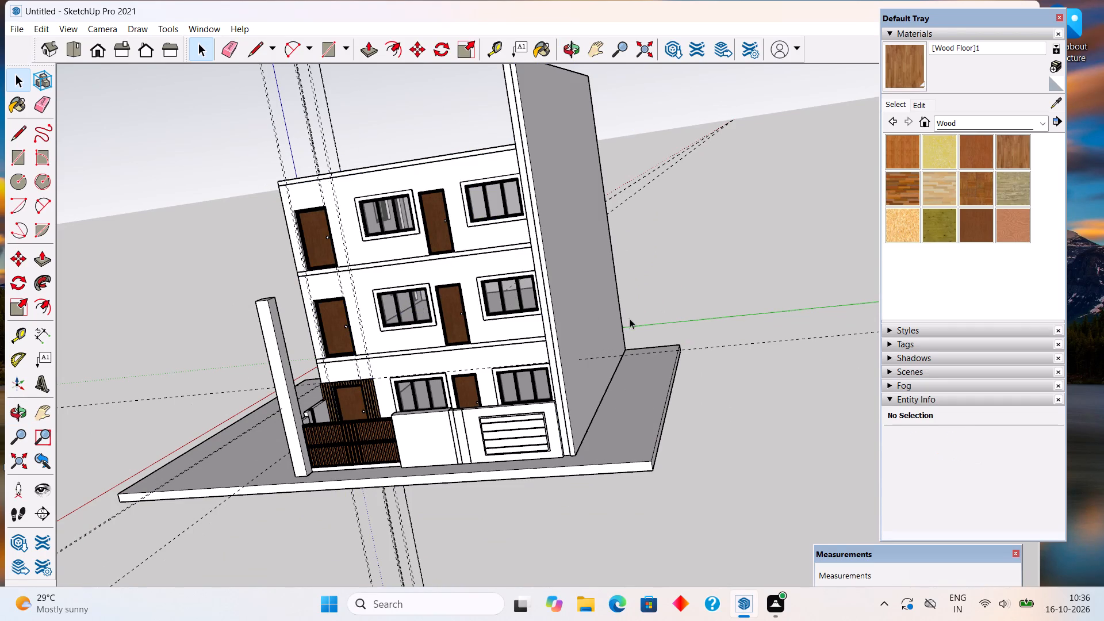
Select the top storey's corner door with its frame and knob, the front wall, and the adjacent window's surround, frame and panes.
middle_click_drag(313, 315, 623, 309)
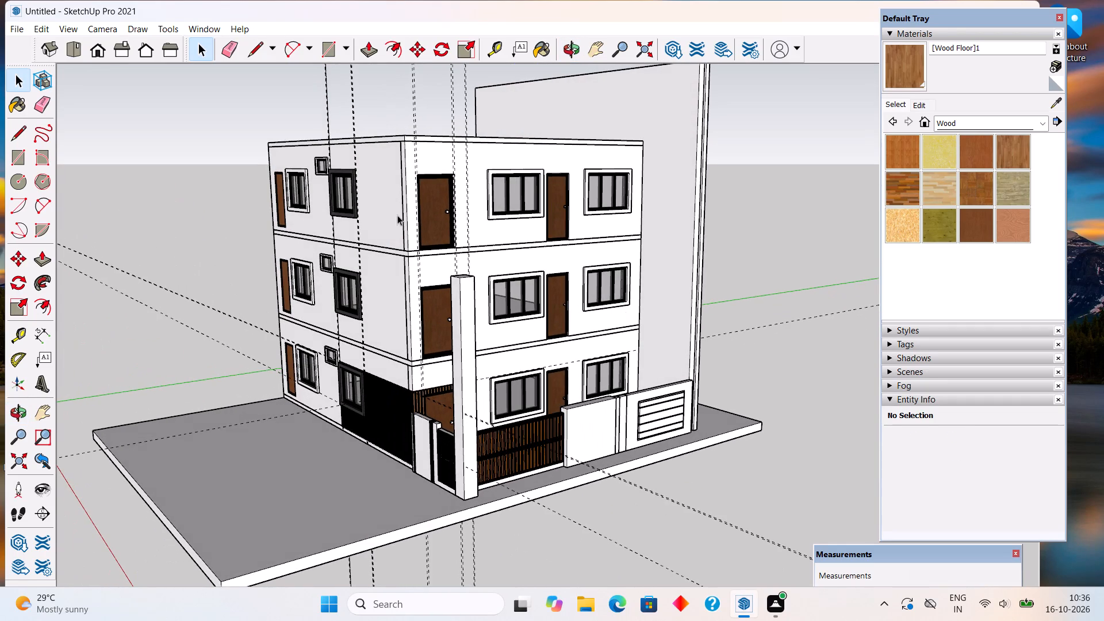
key("space")
key("space")
key("space")
key("space")
key("space")
key("space")
key("space")
key("space")
key("space")
key("space")
key("space")
key("space")
key("space")
key("space")
key("space")
key("space")
key("space")
key("space")
key("space")
key("space")
left_click(430, 202)
scroll(438, 202, "up", 10)
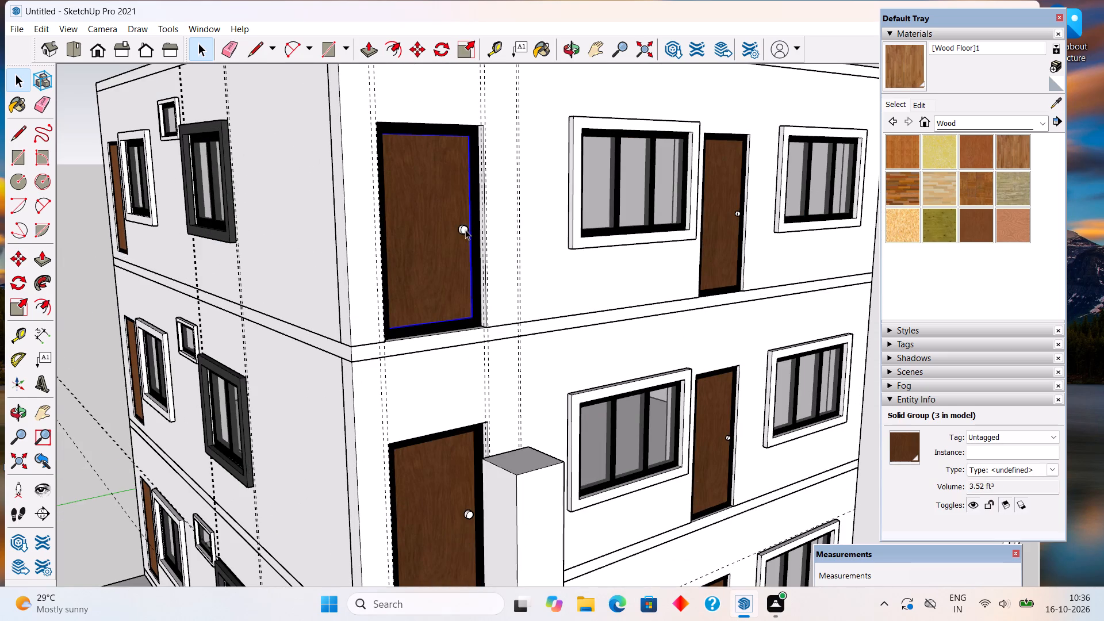
left_click(463, 229)
left_click(424, 237)
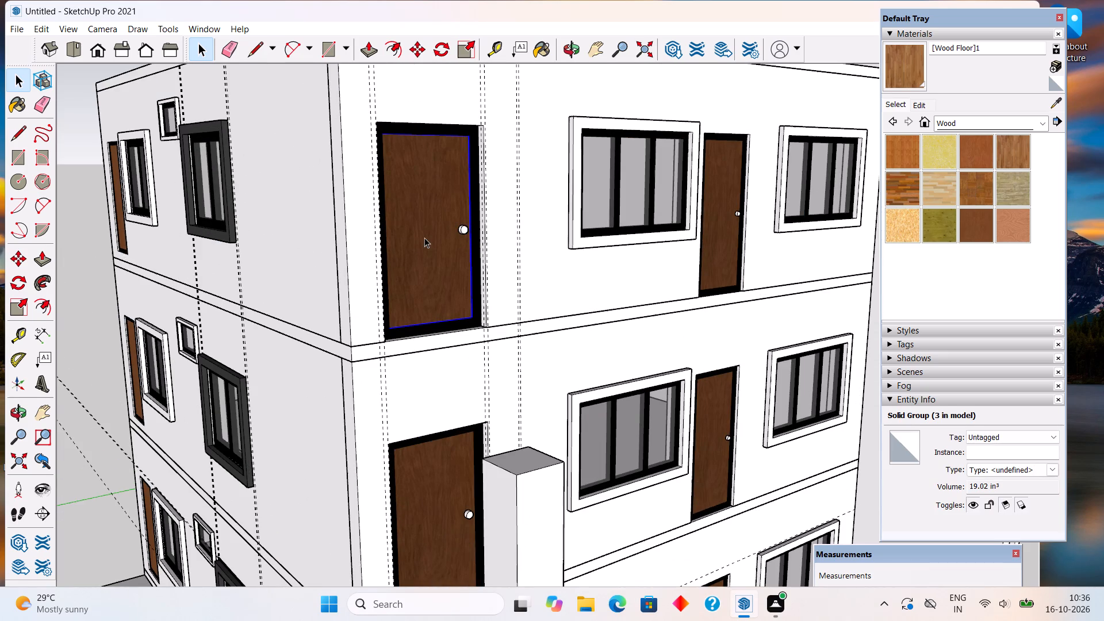
left_click(431, 237, "ctrl")
scroll(451, 233, "up", 3, "ctrl")
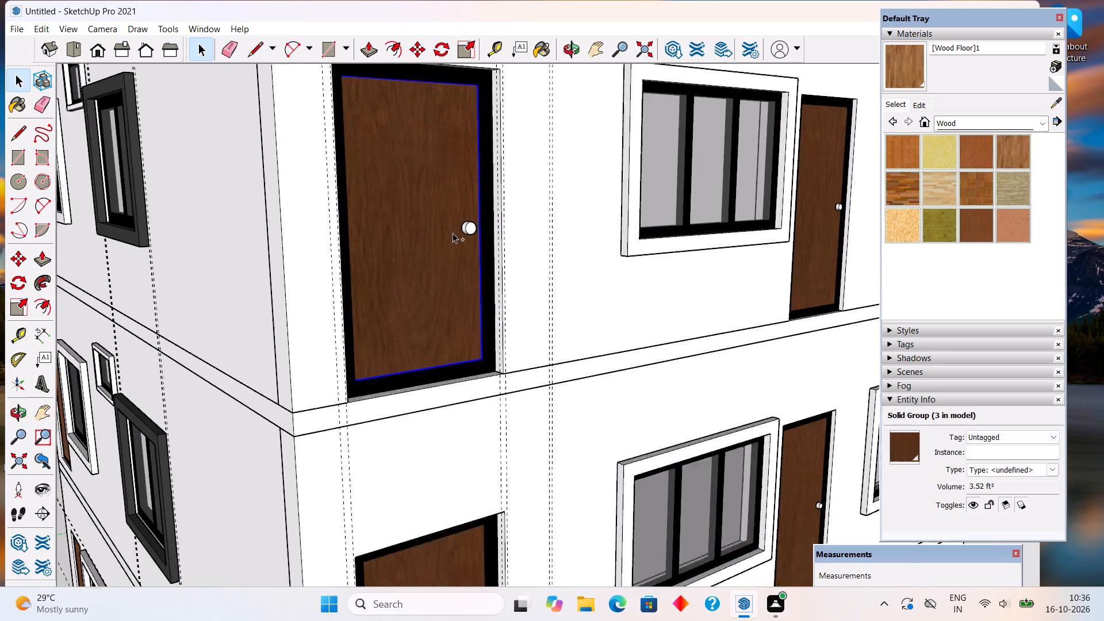
scroll(453, 233, "up", 2, "ctrl")
left_click(469, 222, "ctrl")
left_click(495, 261, "ctrl")
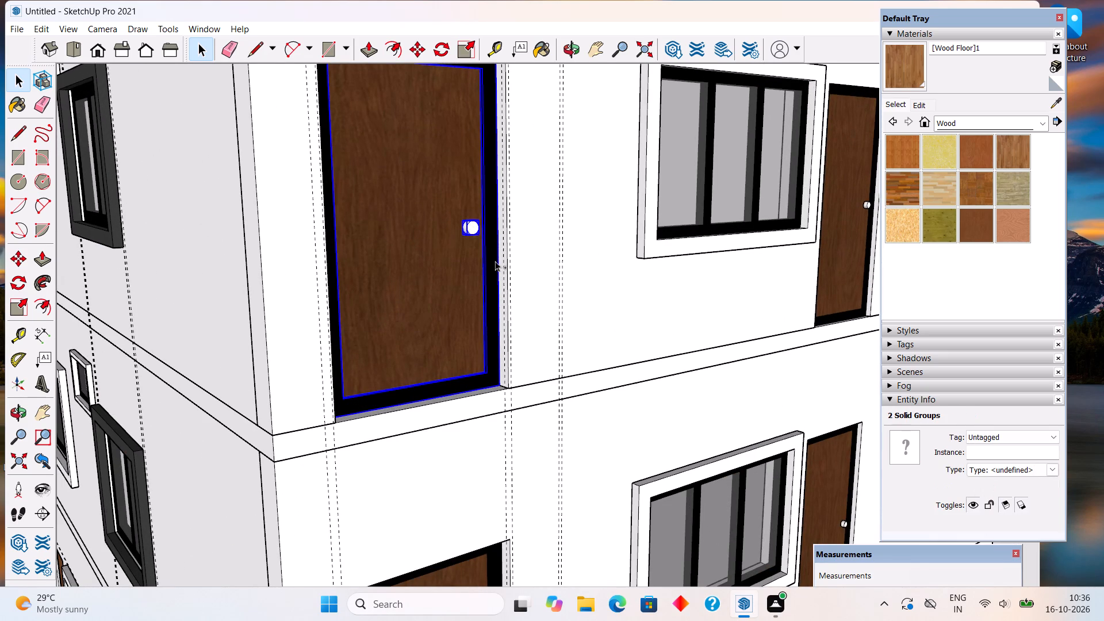
left_click(553, 259, "ctrl")
left_click(655, 250, "ctrl")
left_click(666, 226, "ctrl")
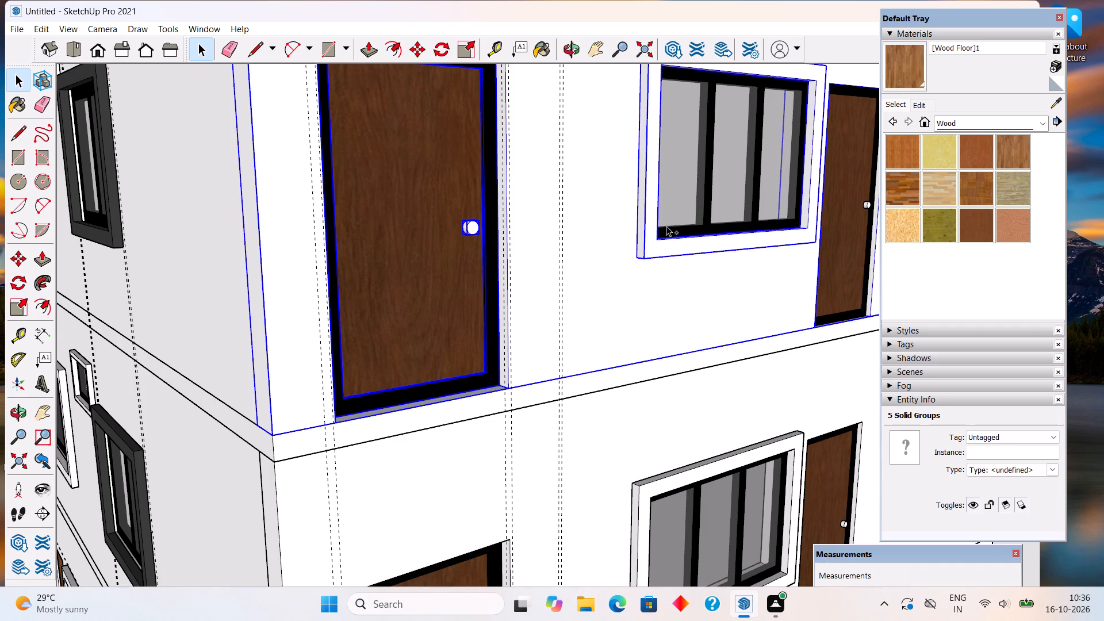
left_click(711, 185, "ctrl")
left_click(766, 172, "ctrl")
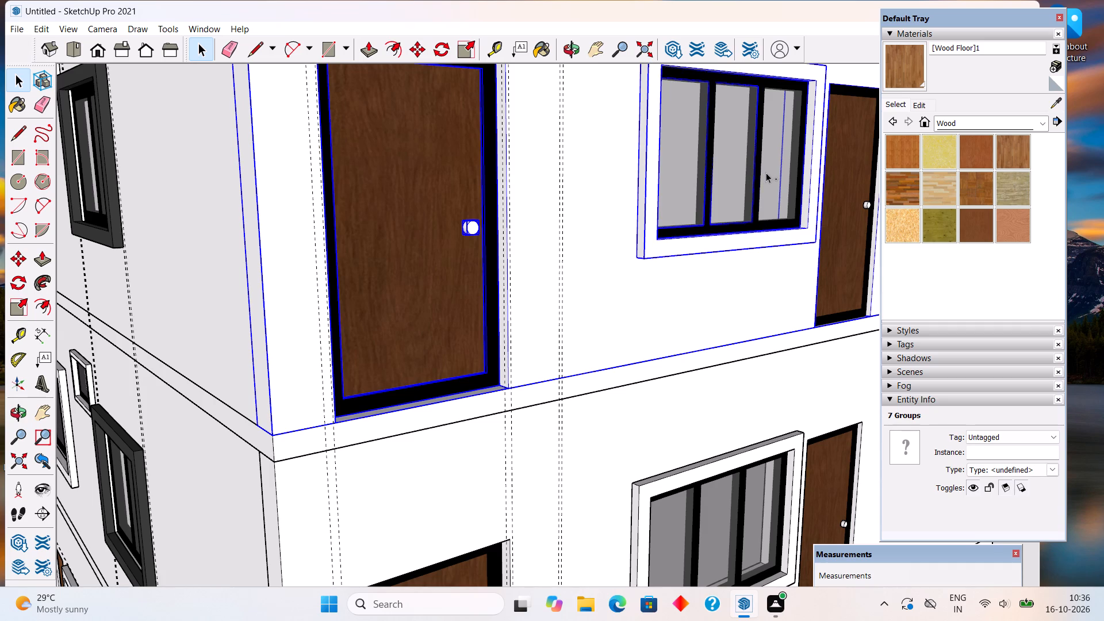
left_click(759, 228, "ctrl")
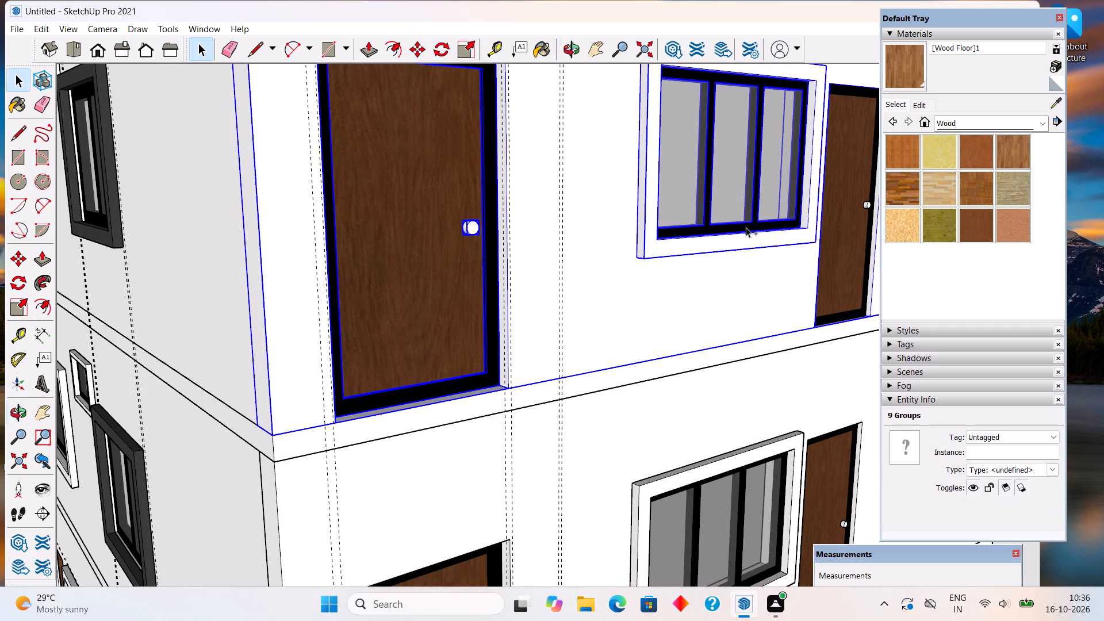
Add the top storey's middle door, frame and knob, its far window parts, and the roof edge band to the selection.
middle_click_drag(712, 229, 507, 241, "ctrl")
scroll(509, 241, "down", 8, "ctrl")
left_click(664, 177, "ctrl")
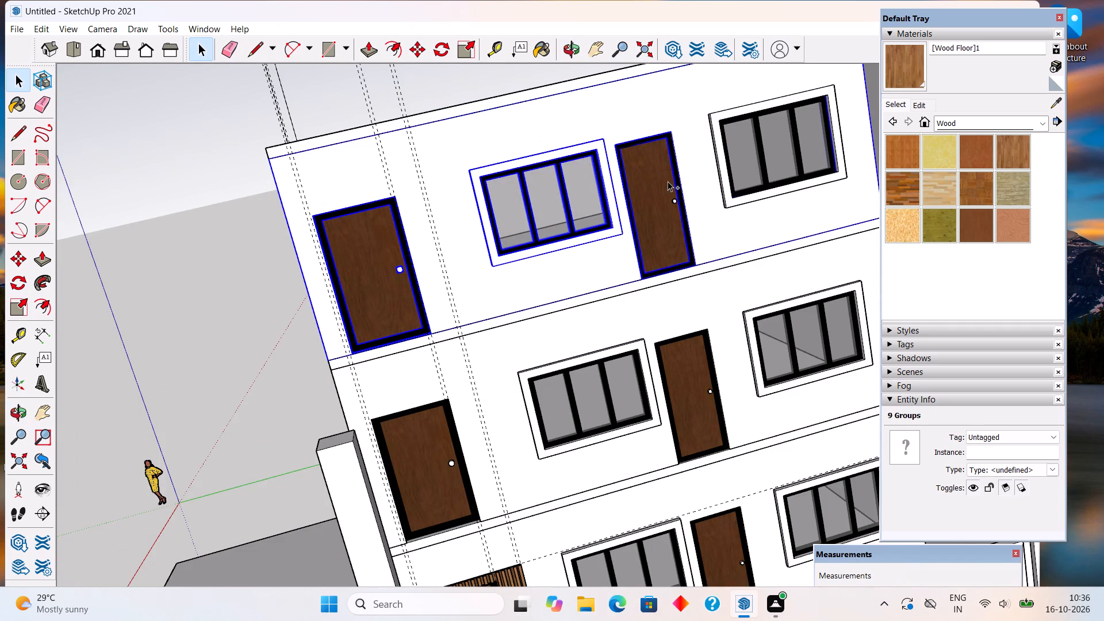
scroll(668, 181, "up", 7, "ctrl")
left_click(693, 194, "ctrl")
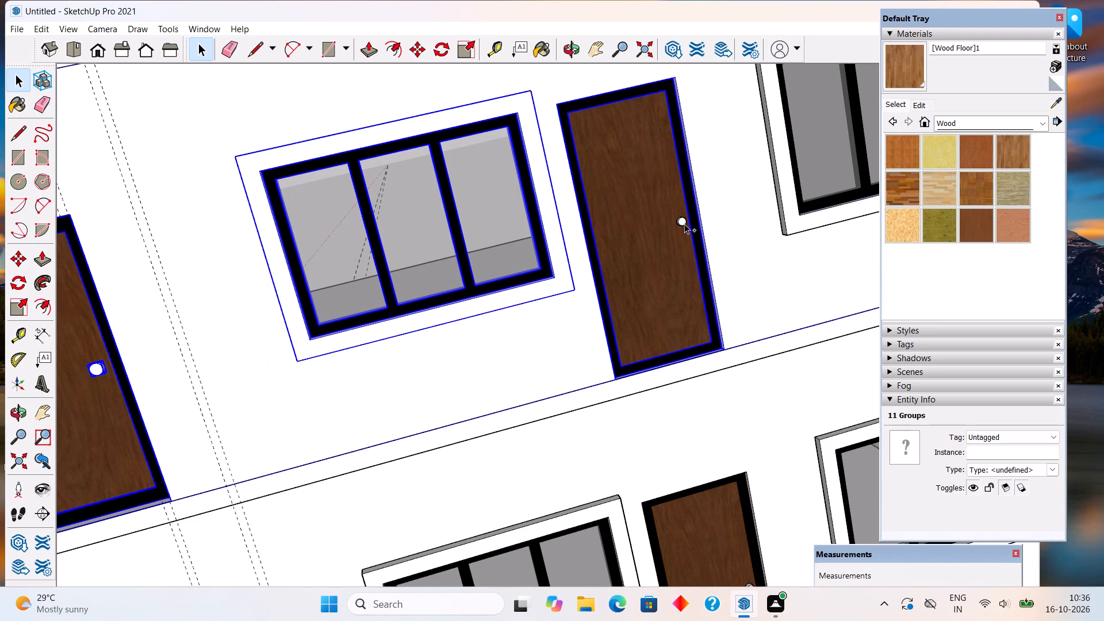
left_click(683, 221, "ctrl")
scroll(683, 221, "down", 5, "ctrl")
left_click(763, 162, "ctrl")
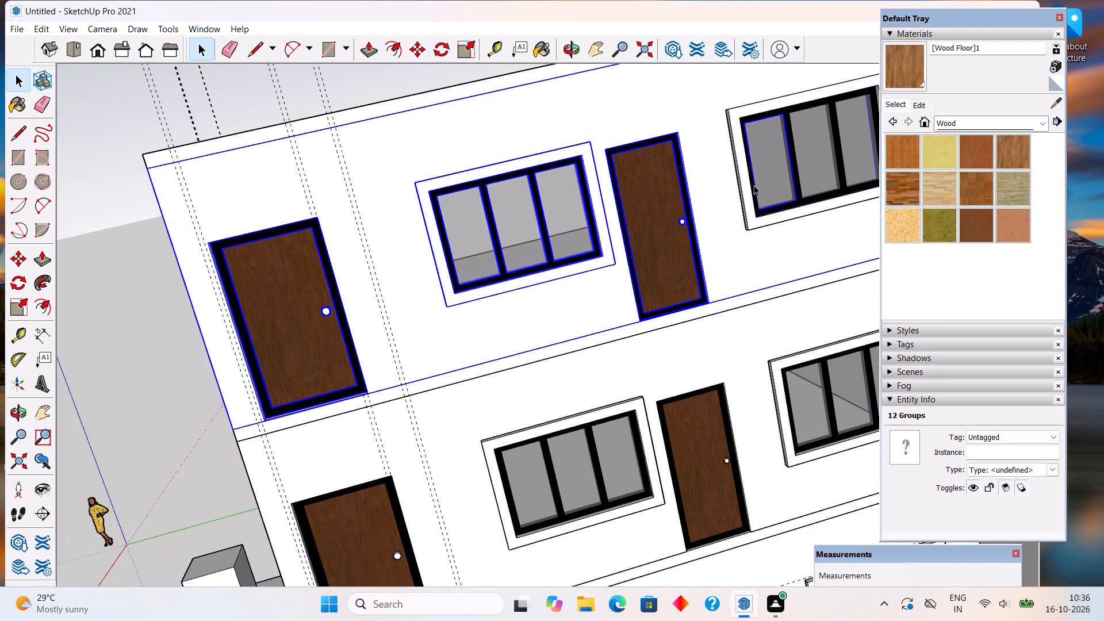
left_click(747, 194, "ctrl")
left_click(800, 137, "ctrl")
left_click(864, 130, "ctrl")
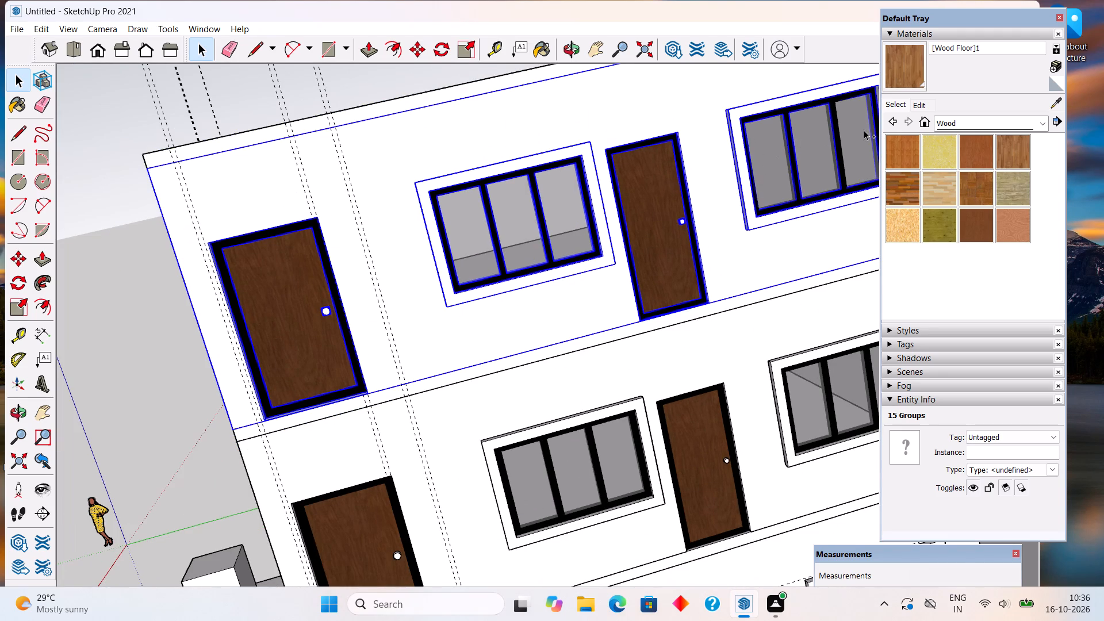
scroll(833, 88, "up", 8, "ctrl")
left_click(825, 108, "ctrl")
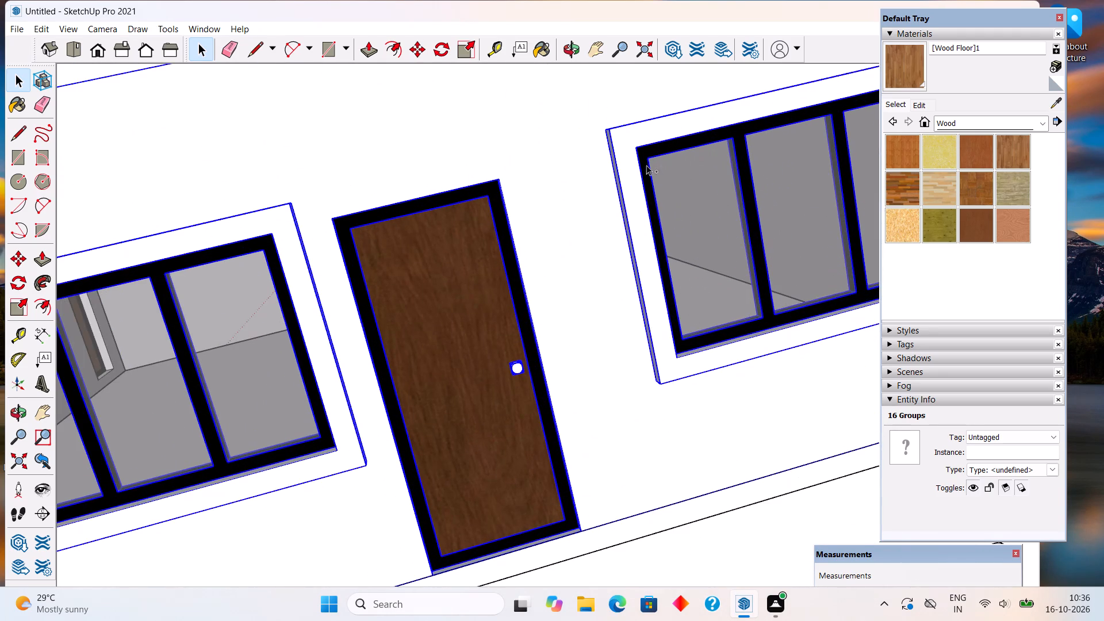
scroll(645, 166, "down", 14, "ctrl")
scroll(597, 204, "down", 3, "ctrl")
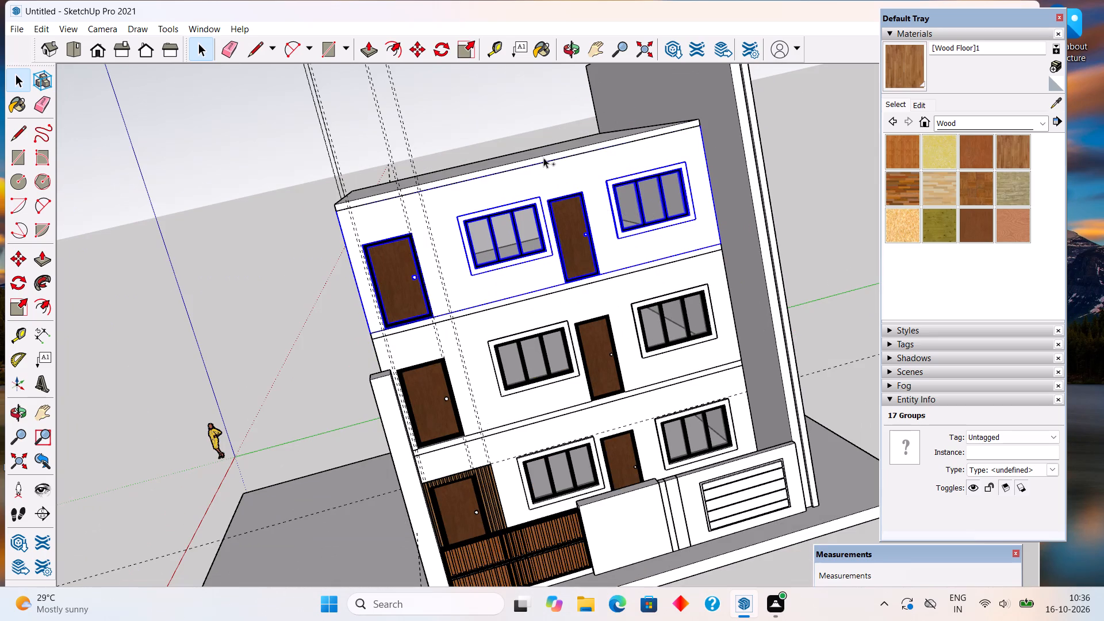
left_click(543, 158, "ctrl")
Add the middle storey's front wall and the surround and panes of the window beside its corner door to the selection.
left_click(576, 309, "ctrl")
scroll(546, 360, "up", 1, "ctrl")
left_click(546, 360, "ctrl")
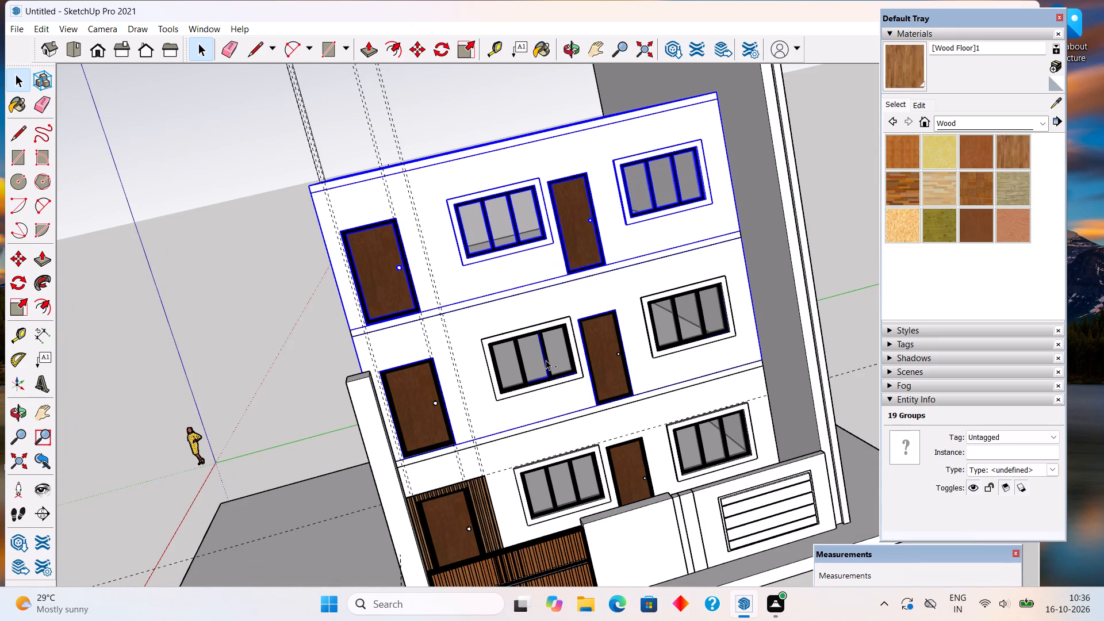
left_click(526, 366, "ctrl")
left_click(504, 368, "ctrl")
left_click(504, 342, "ctrl")
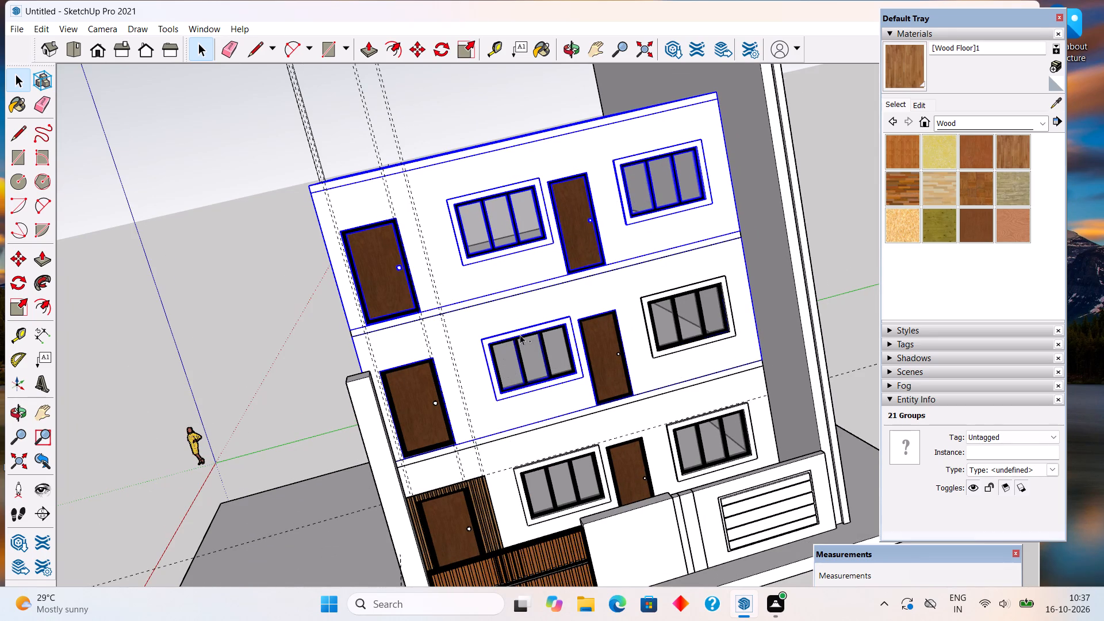
left_click(555, 346, "ctrl")
left_click(539, 357, "ctrl")
scroll(539, 357, "up", 8, "ctrl")
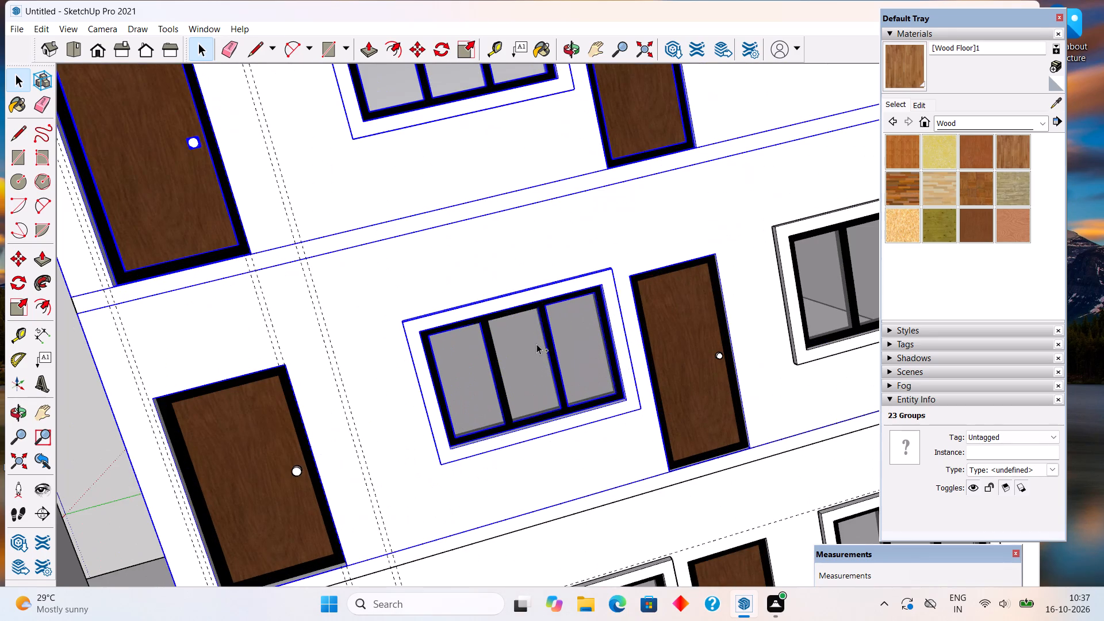
left_click(532, 344, "ctrl")
scroll(532, 344, "down", 2, "ctrl")
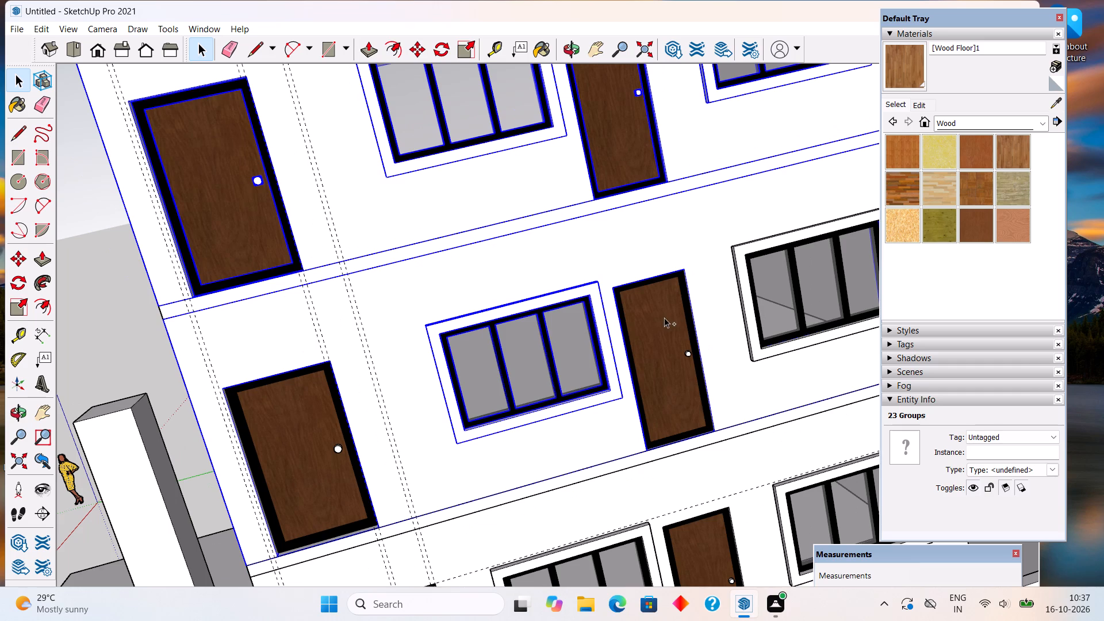
Add the middle storey's middle door with its knob and the far window's surround, frame and panes to the selection.
left_click(664, 317, "ctrl")
left_click(629, 365, "ctrl")
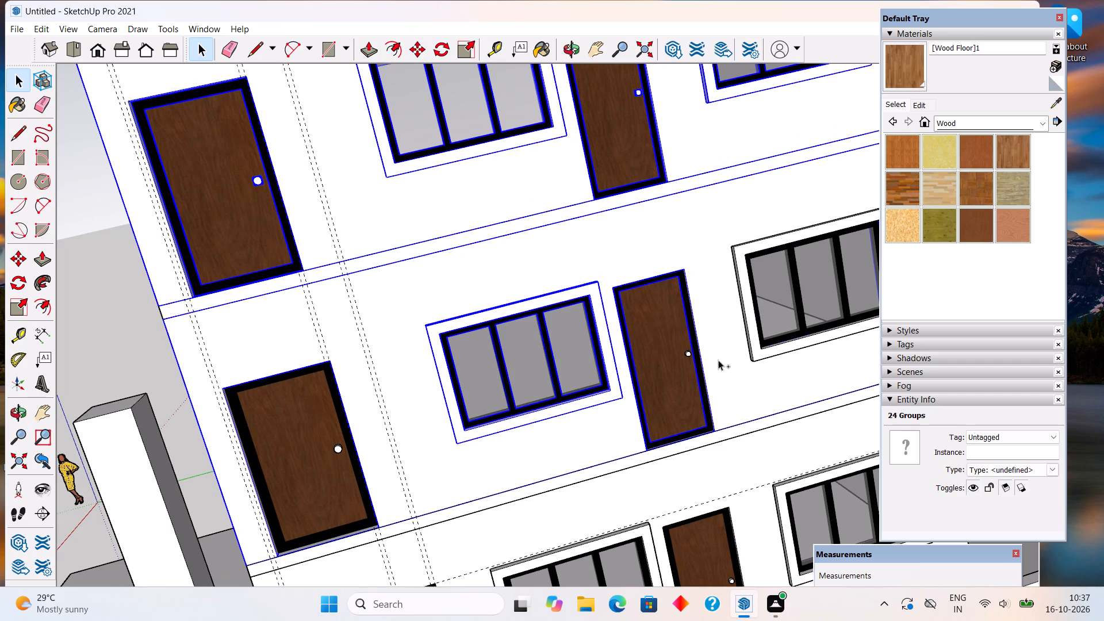
scroll(685, 351, "up", 4, "ctrl")
left_click(693, 355, "ctrl")
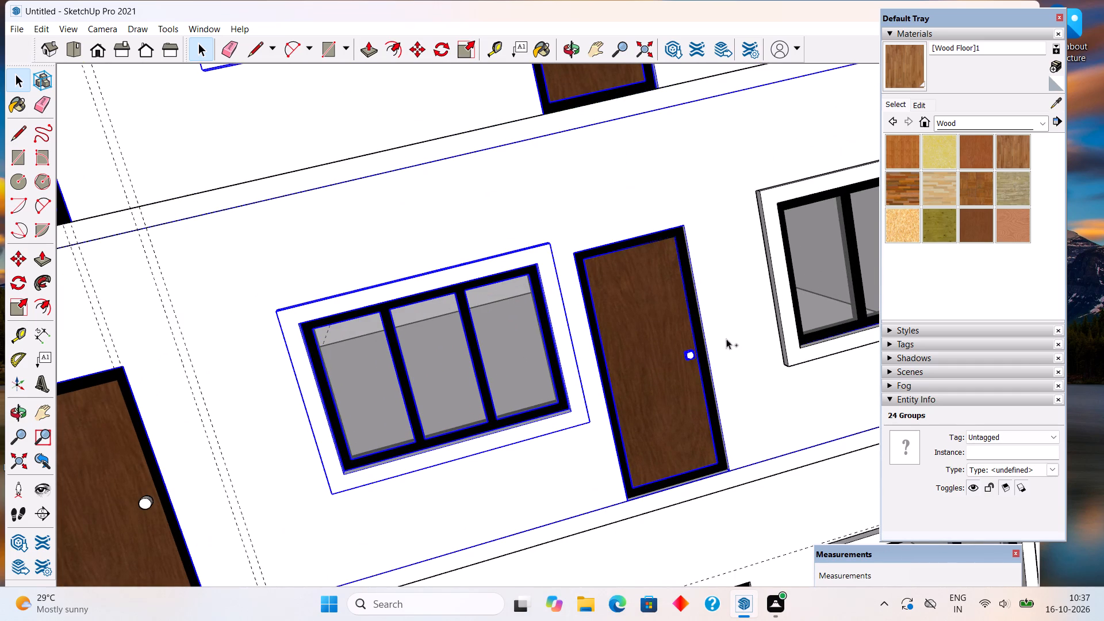
left_click(783, 306, "ctrl")
left_click(806, 294, "ctrl")
scroll(815, 324, "up", 2, "ctrl")
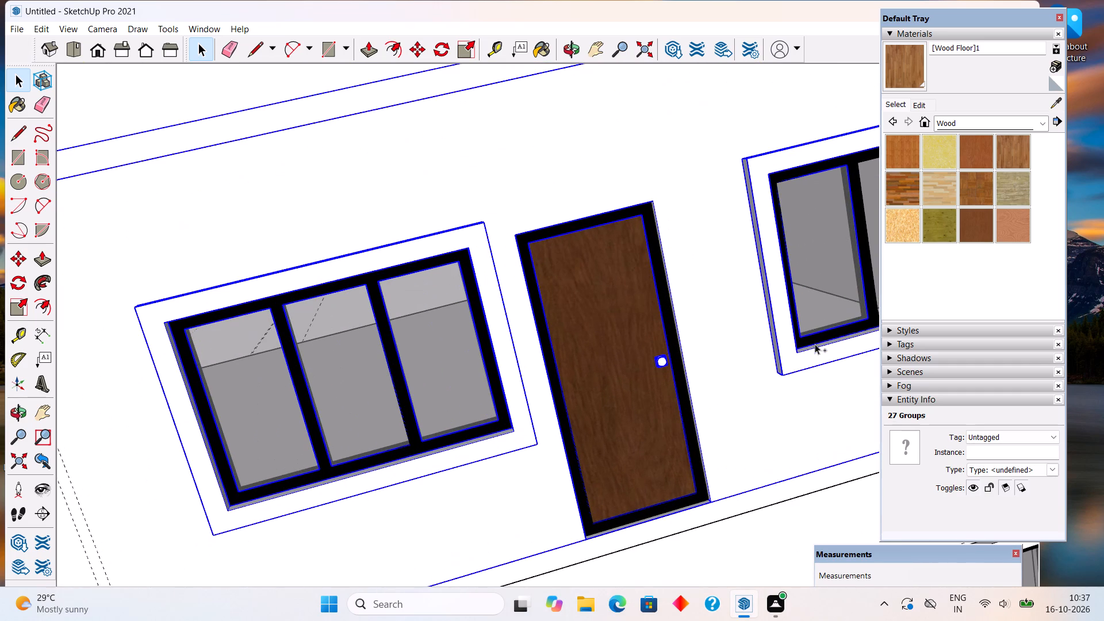
left_click(815, 344, "ctrl")
scroll(561, 334, "down", 9, "ctrl")
scroll(710, 302, "up", 5, "ctrl")
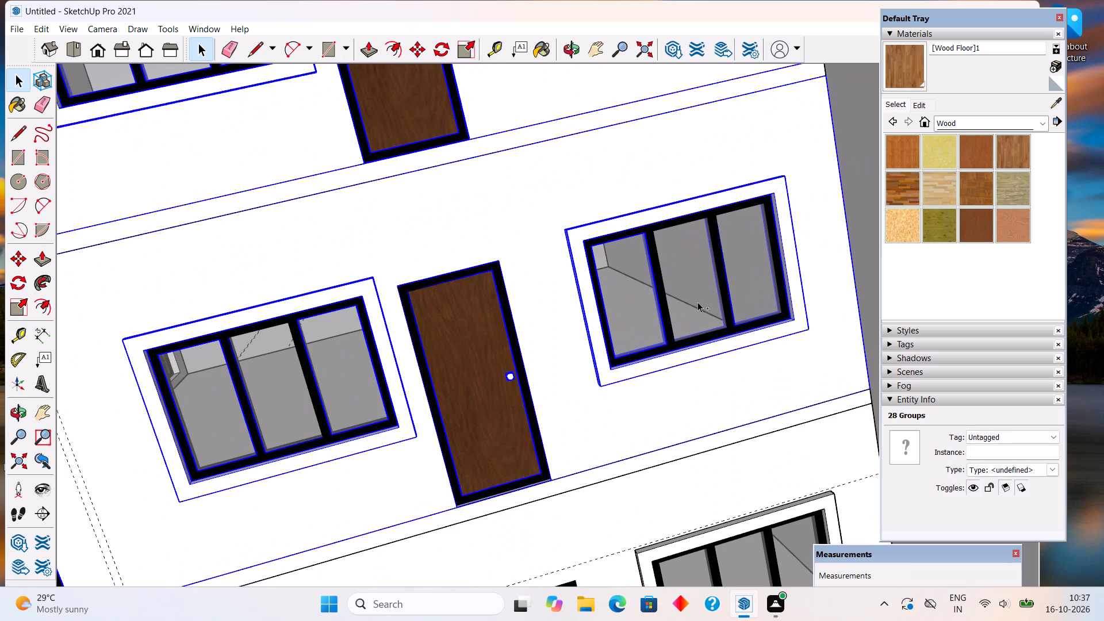
left_click(697, 302, "ctrl")
left_click(740, 291, "ctrl")
scroll(740, 291, "down", 10, "ctrl")
scroll(469, 390, "up", 4, "ctrl")
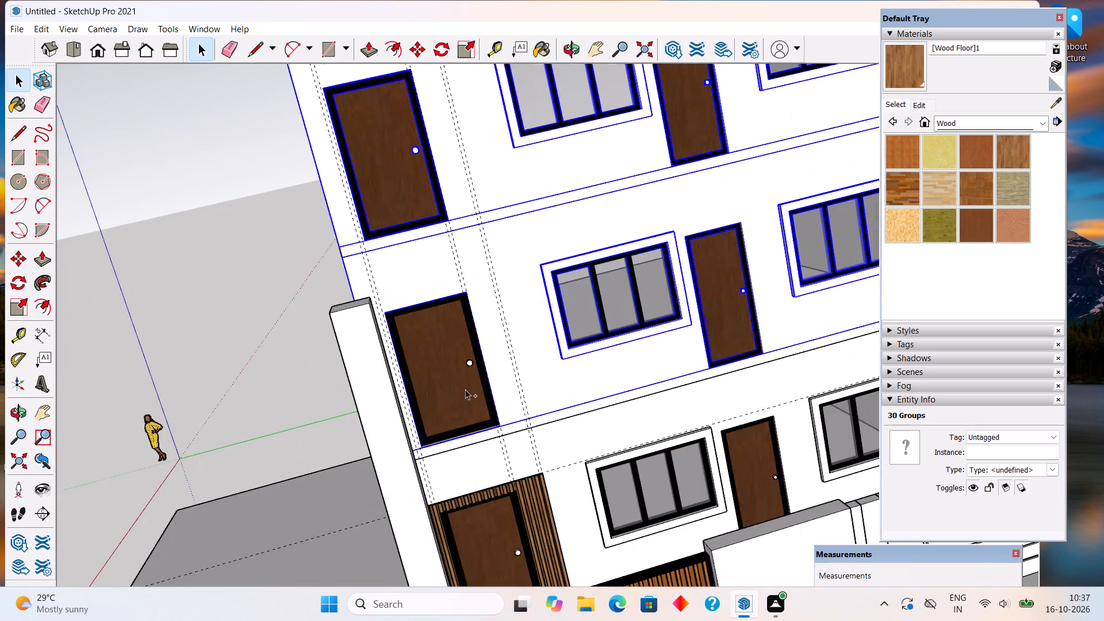
Add the middle storey's corner door, its knob and the front wall just below it to the selection.
left_click(465, 389, "ctrl")
scroll(465, 367, "up", 5, "ctrl")
left_click(473, 361, "ctrl")
scroll(473, 361, "down", 6, "ctrl")
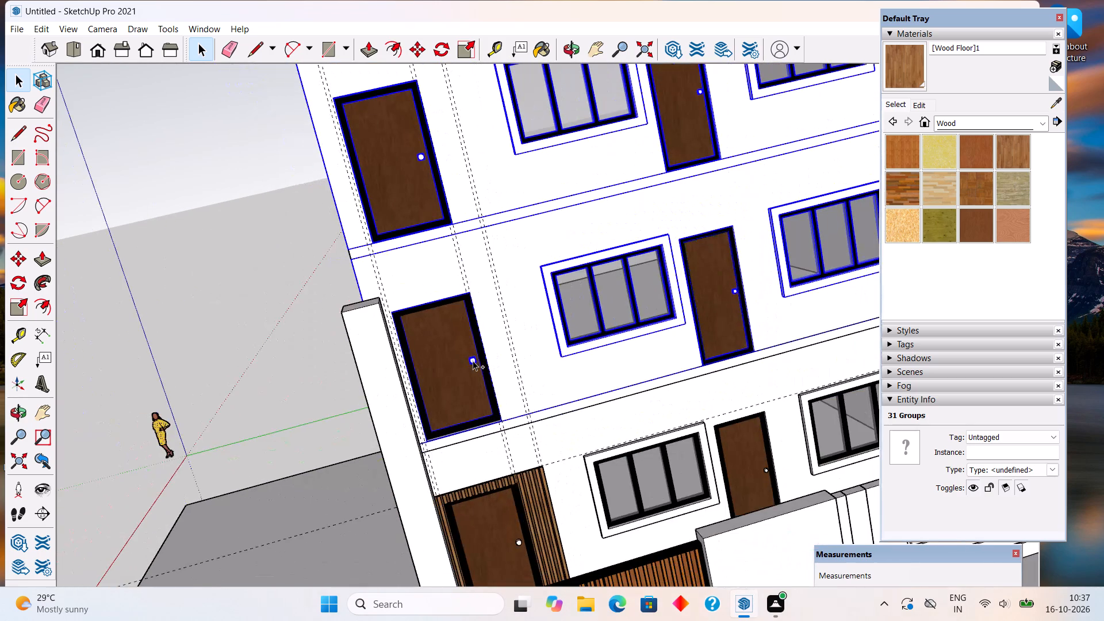
left_click(516, 424, "ctrl")
scroll(497, 417, "down", 4, "ctrl")
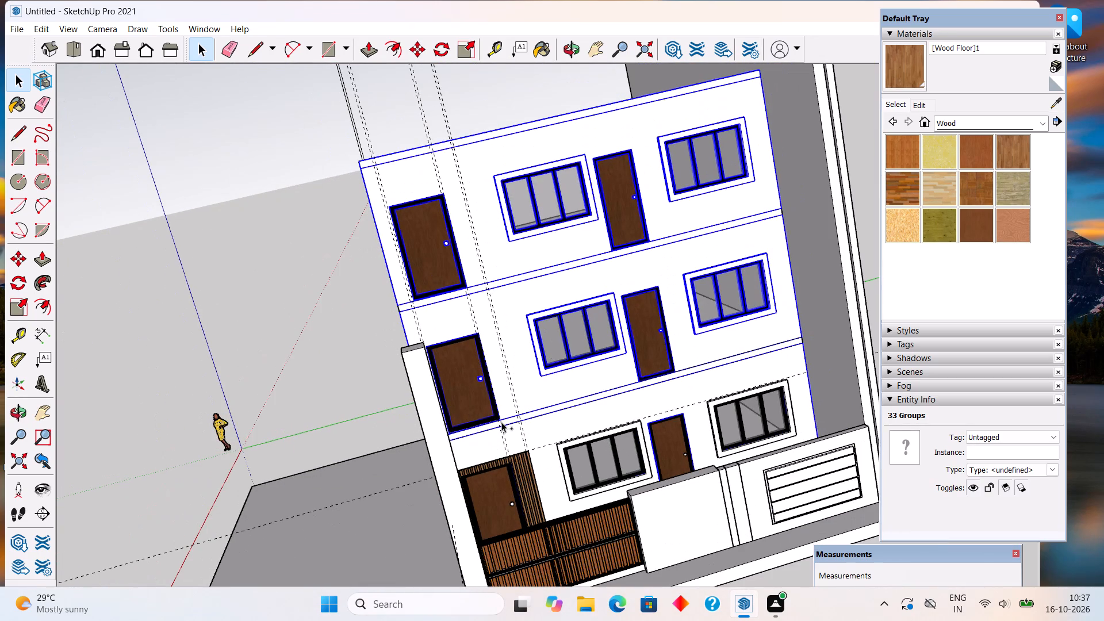
On the side facade with the wood strips, add the middle storey's wall, grey-surround window parts and small window's surround and pane.
middle_click_drag(431, 415, 837, 377, "ctrl")
left_click(428, 395, "ctrl")
middle_click_drag(460, 379, 601, 350, "ctrl")
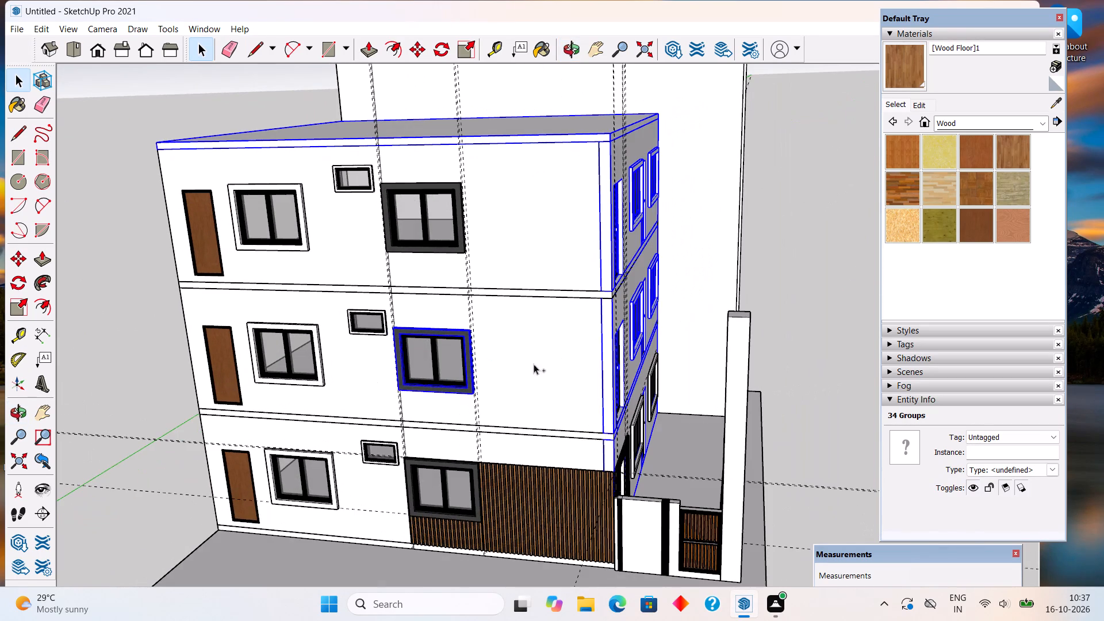
left_click(534, 364, "ctrl")
scroll(443, 361, "up", 6, "ctrl")
left_click(436, 348, "ctrl")
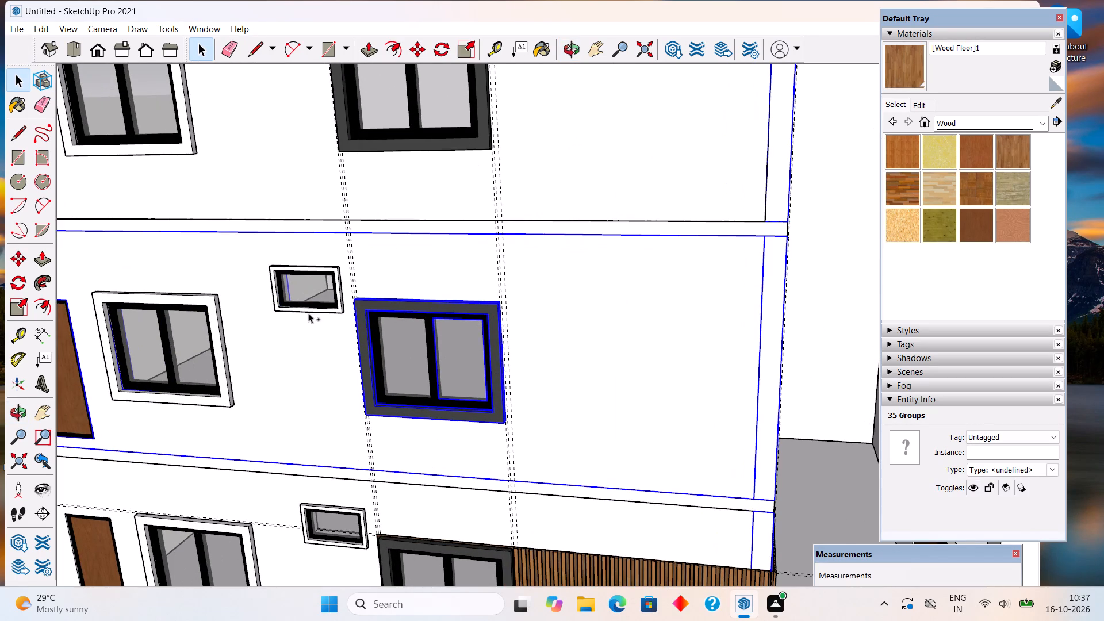
left_click(277, 302, "ctrl")
scroll(288, 306, "down", 1, "ctrl")
left_click(302, 289, "ctrl")
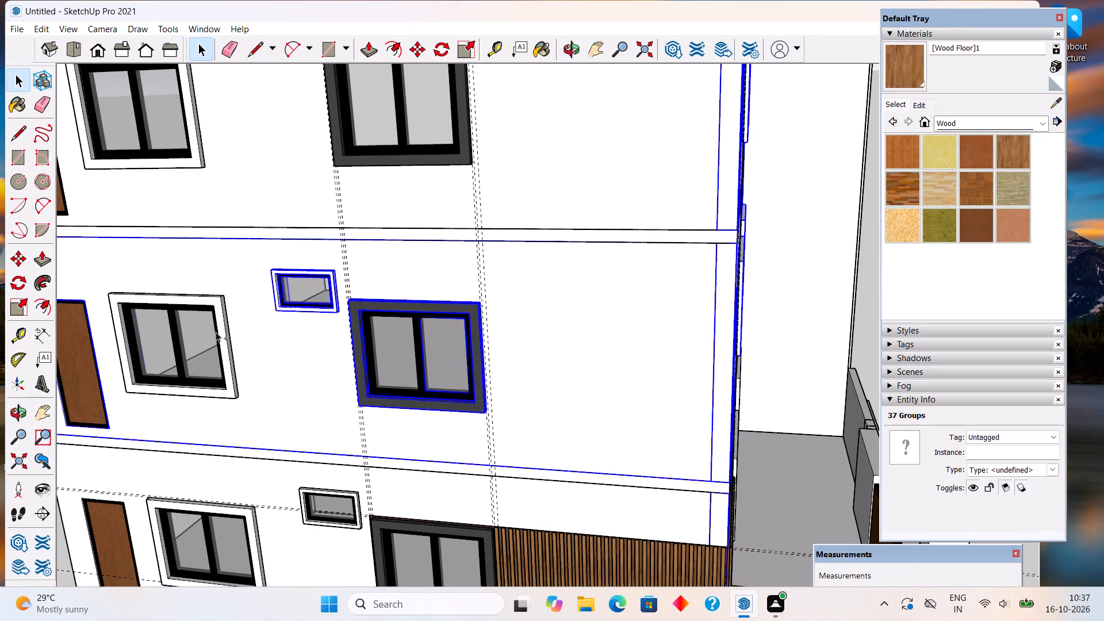
Add the middle storey's white-surround window parts and the narrow door at the far end of the side facade to the selection.
left_click(213, 345, "ctrl")
left_click(225, 348, "ctrl")
left_click(156, 352, "ctrl")
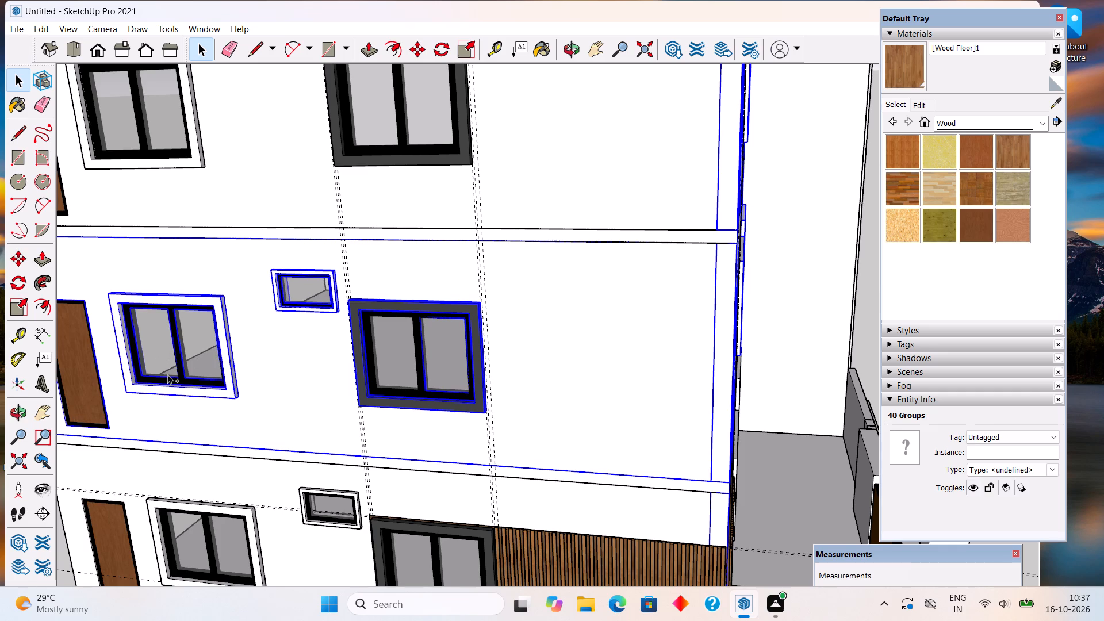
scroll(174, 370, "down", 6, "ctrl")
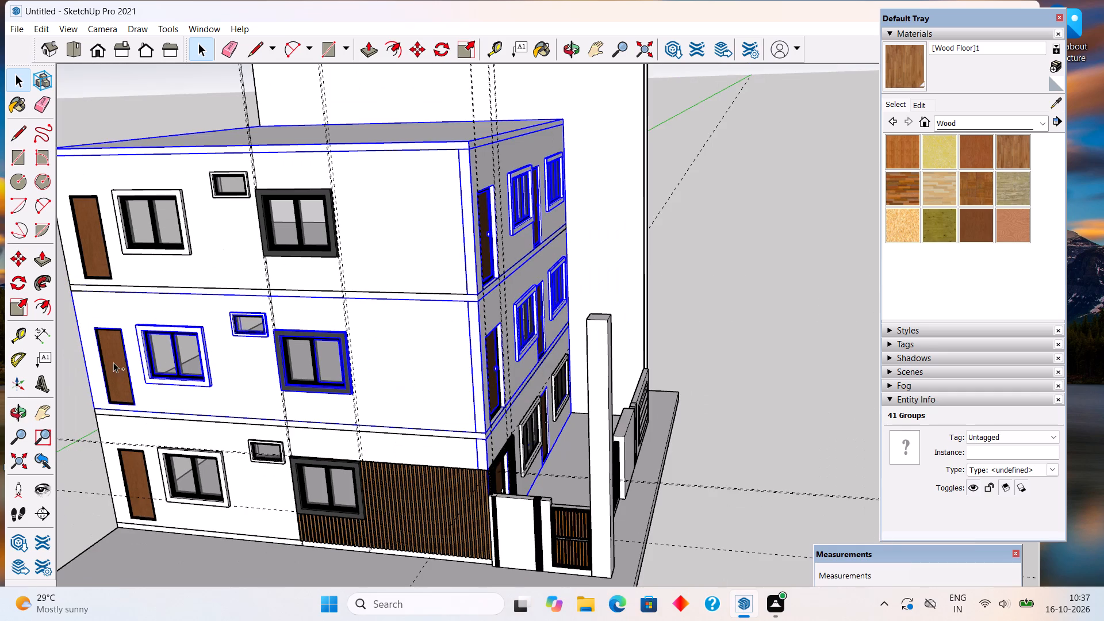
left_click(113, 362, "ctrl")
Add the top storey's side wall, narrow door, and the white-surround window's panes and surround to the selection.
left_click(89, 264, "ctrl")
left_click(142, 231, "ctrl")
left_click(166, 228, "ctrl")
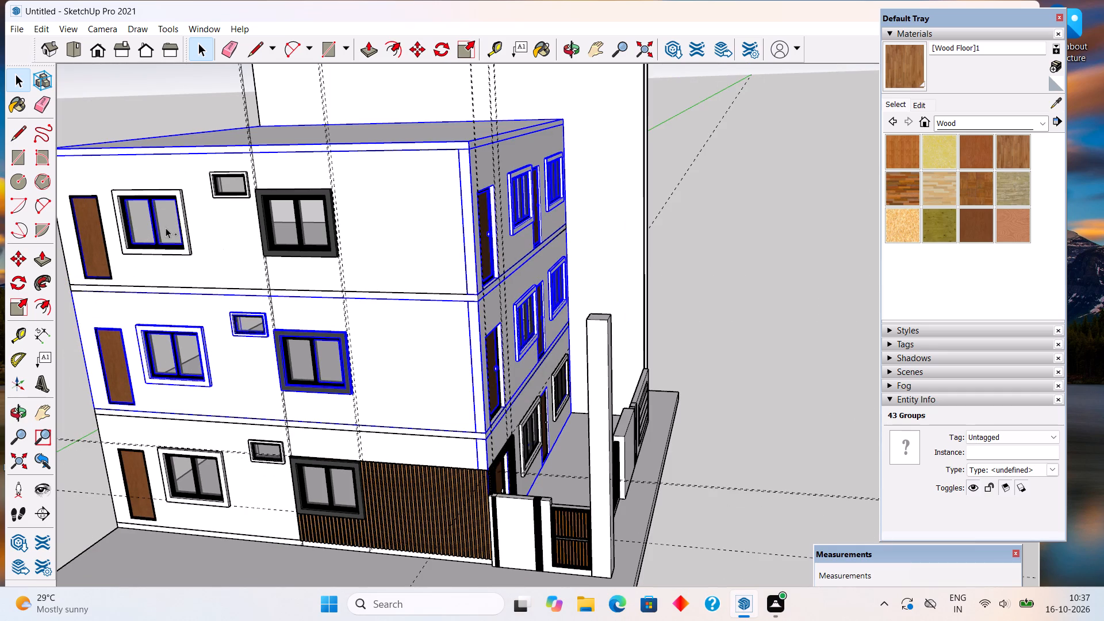
scroll(118, 262, "up", 9, "ctrl")
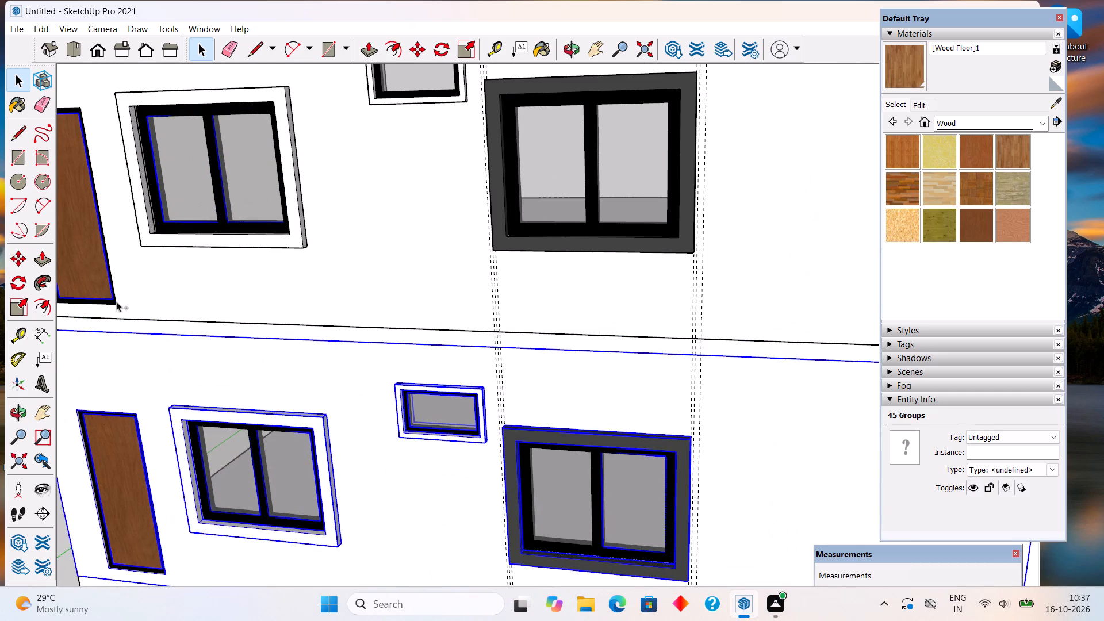
left_click(116, 301, "ctrl")
left_click(187, 244, "ctrl")
scroll(193, 242, "down", 4, "ctrl")
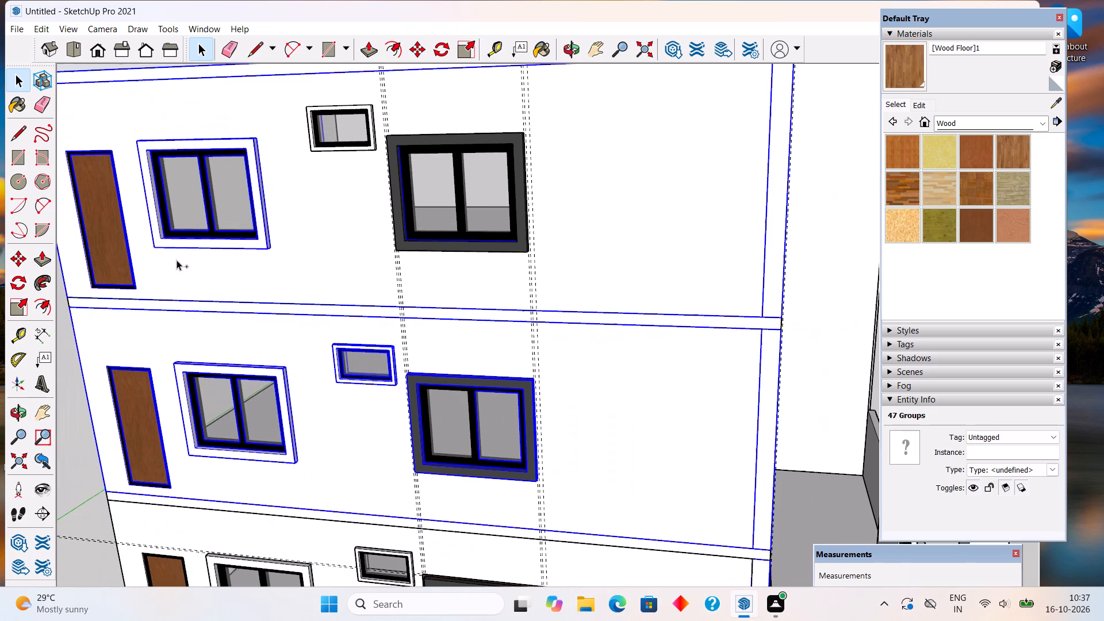
Add the top storey's small window and grey-surround window parts on the side facade, and delete the whole selection.
left_click(336, 130, "ctrl")
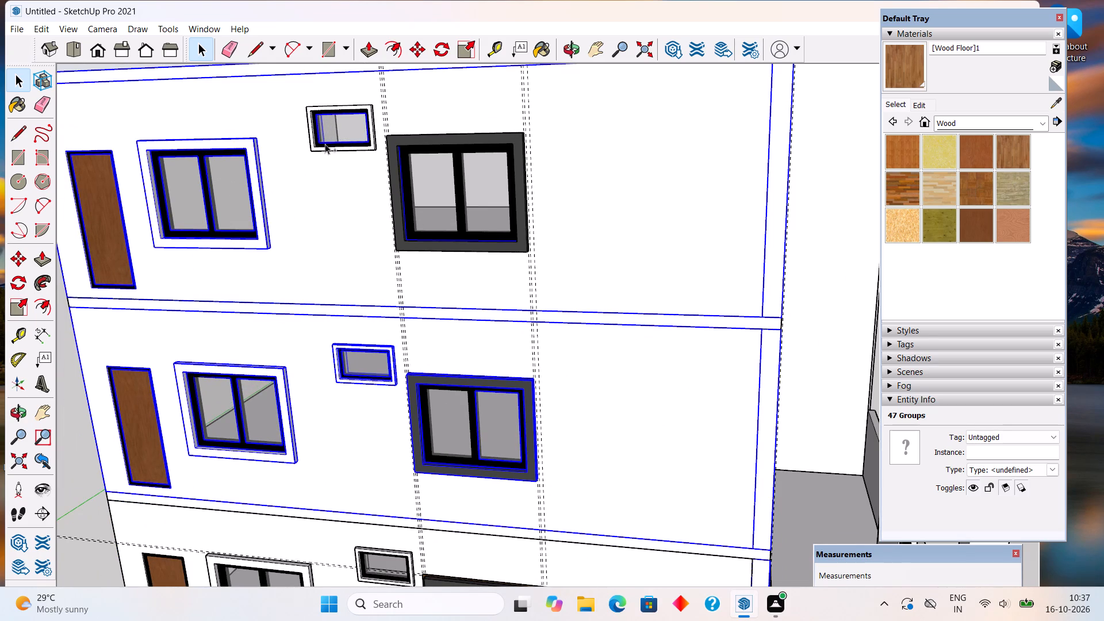
scroll(323, 148, "up", 6, "ctrl")
left_click(323, 148, "ctrl")
scroll(323, 148, "down", 9, "ctrl")
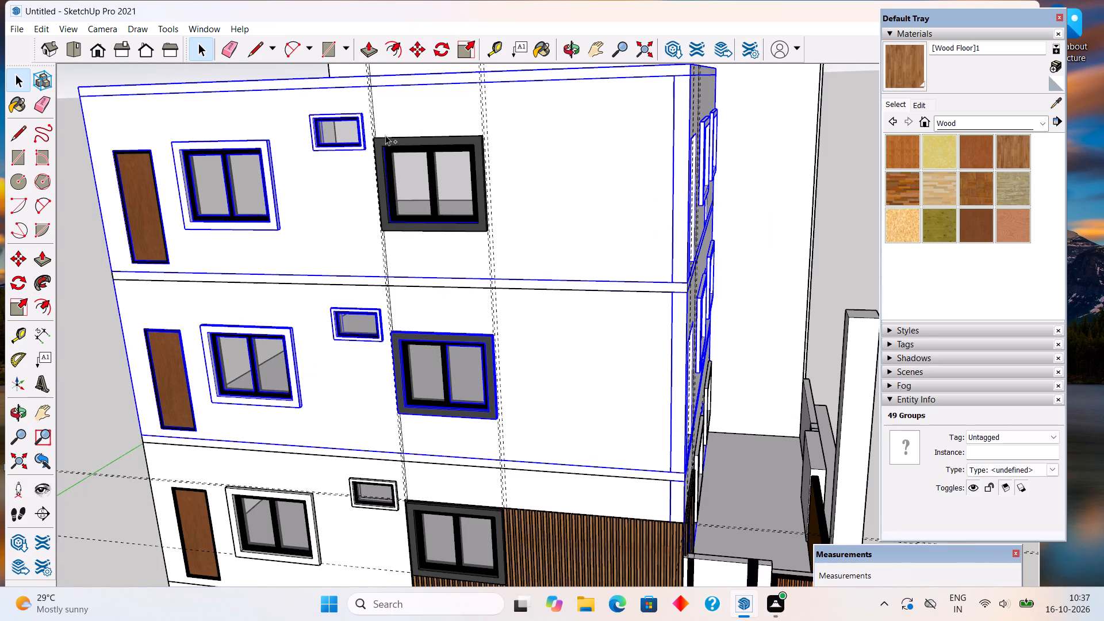
left_click(397, 142, "ctrl")
scroll(397, 142, "up", 5, "ctrl")
left_click(402, 174, "ctrl")
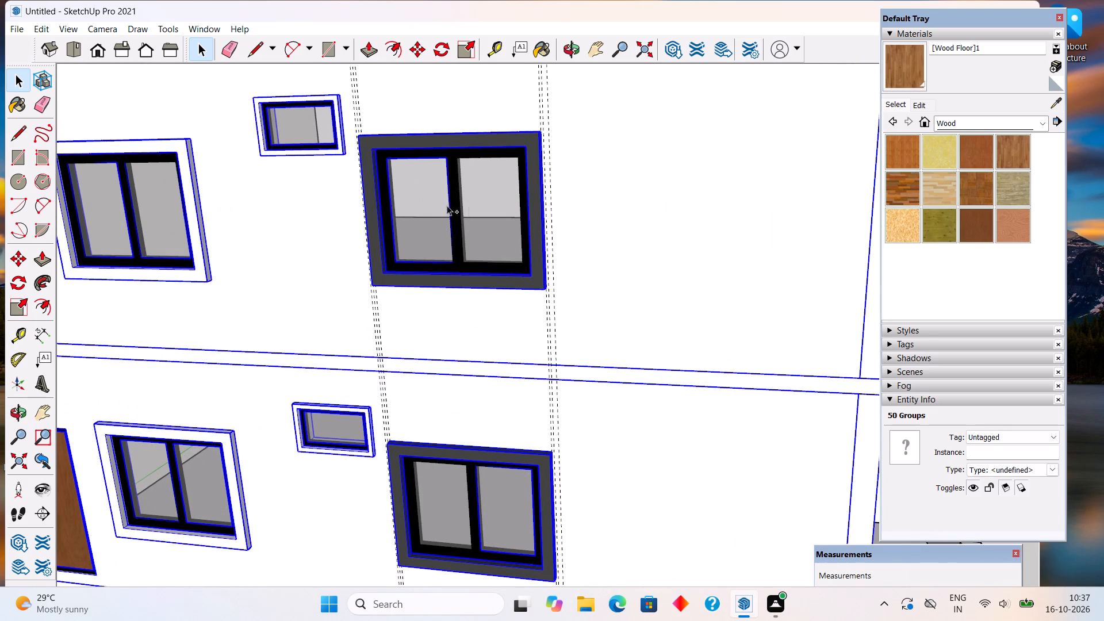
left_click(470, 208, "ctrl")
scroll(455, 177, "up", 5, "ctrl")
left_click(455, 177, "ctrl")
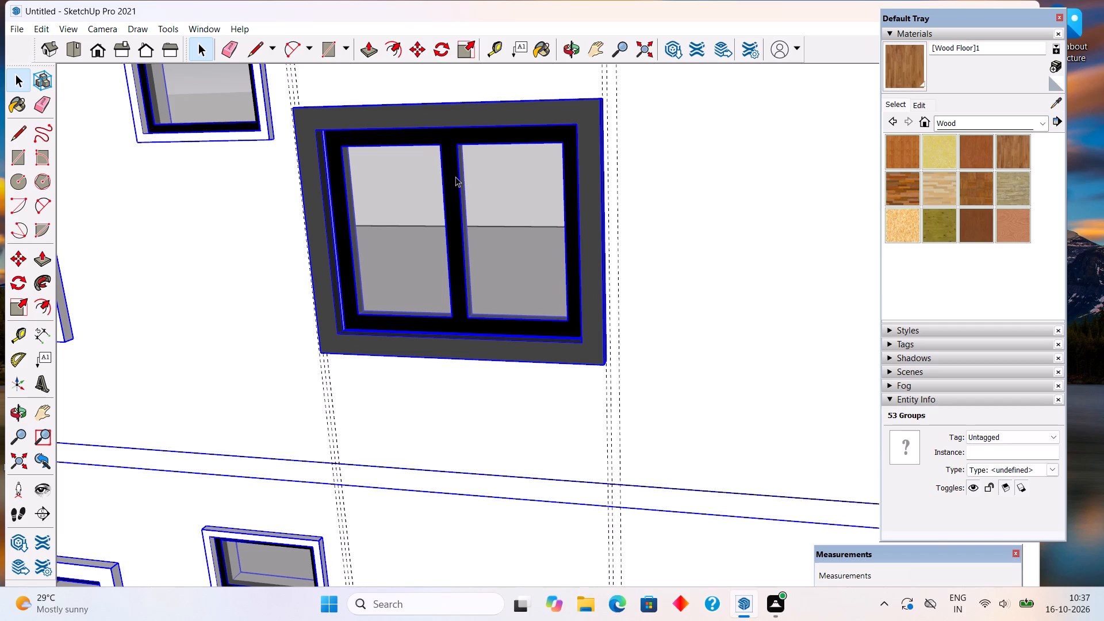
key("Delete")
Delete the top storey's leftover narrow door frame, two-pane window frame and small window frame on the side facade.
scroll(455, 177, "down", 9)
middle_click_drag(496, 236, 516, 224)
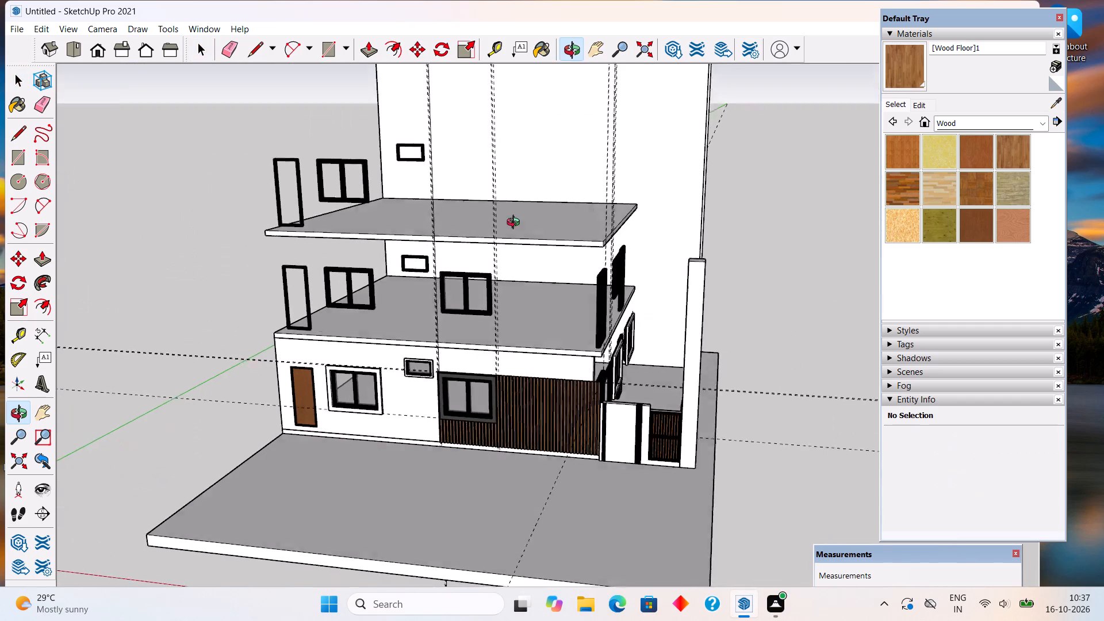
middle_click_drag(516, 224, 549, 187)
scroll(551, 187, "up", 1)
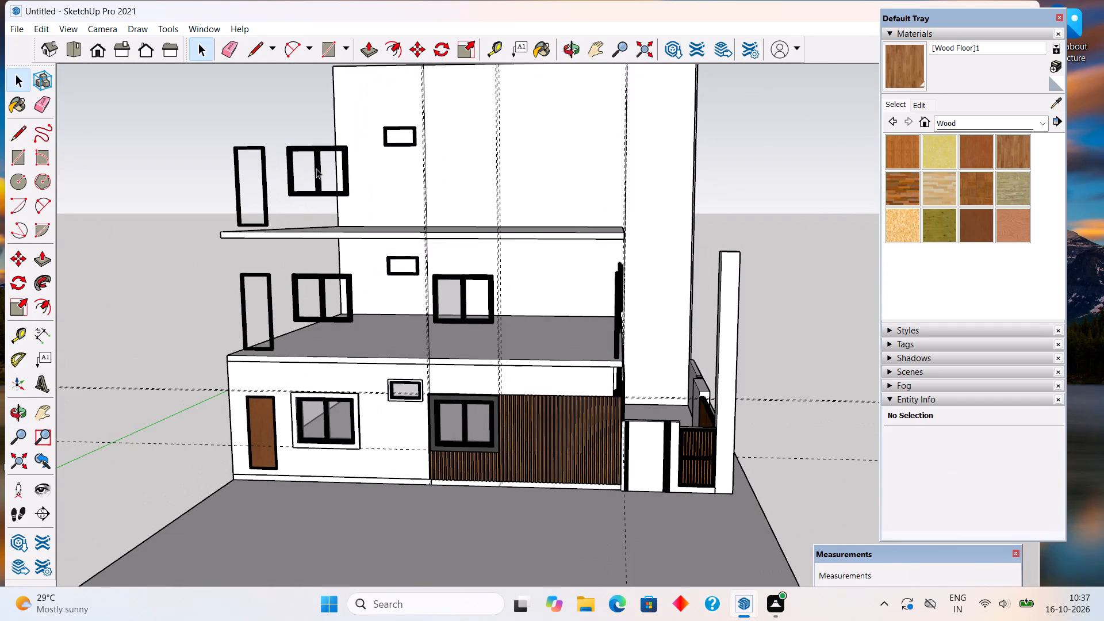
left_click(264, 178)
key("Delete")
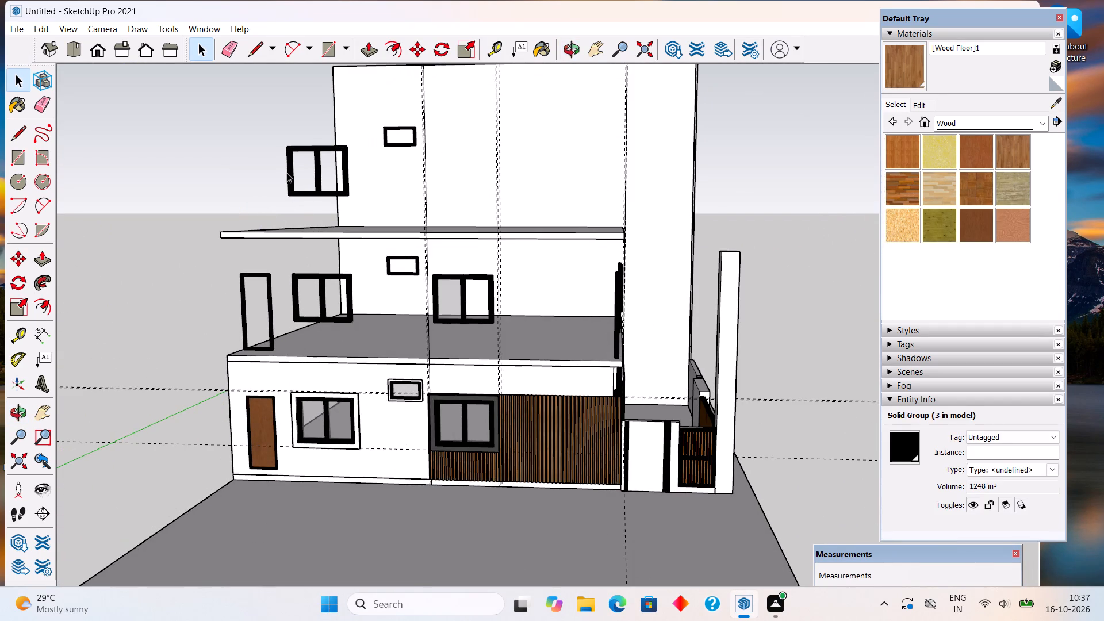
left_click(288, 172)
key("Delete")
left_click(390, 145)
key("Delete")
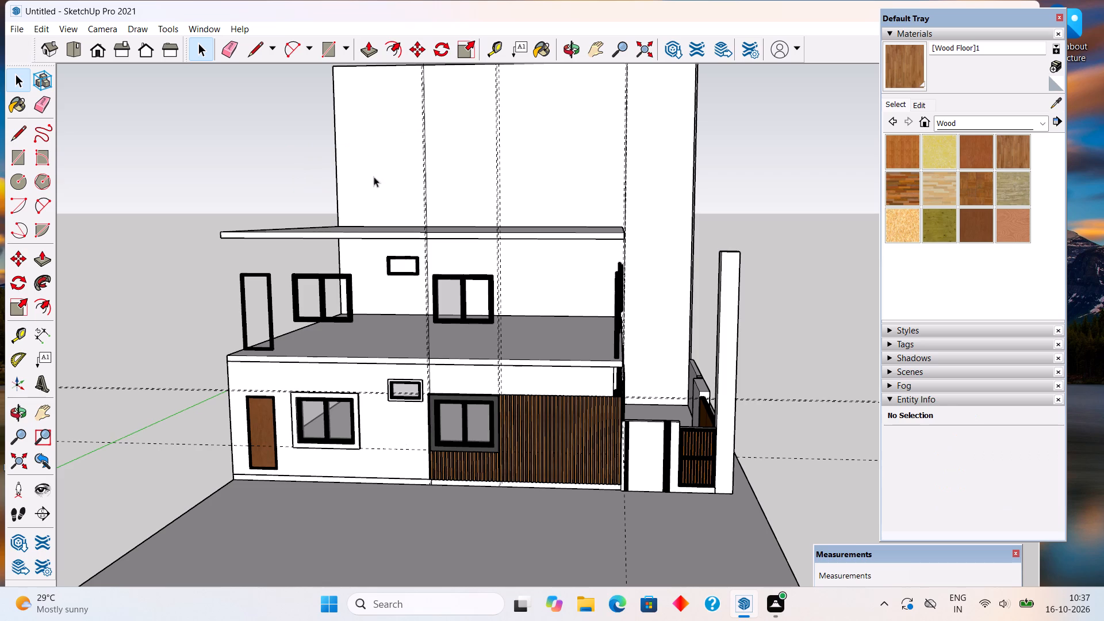
Delete the middle storey's leftover side frames: both two-pane windows, the narrow door and the small window, plus the remaining glass pane.
left_click(350, 321)
key("Delete")
left_click(271, 348)
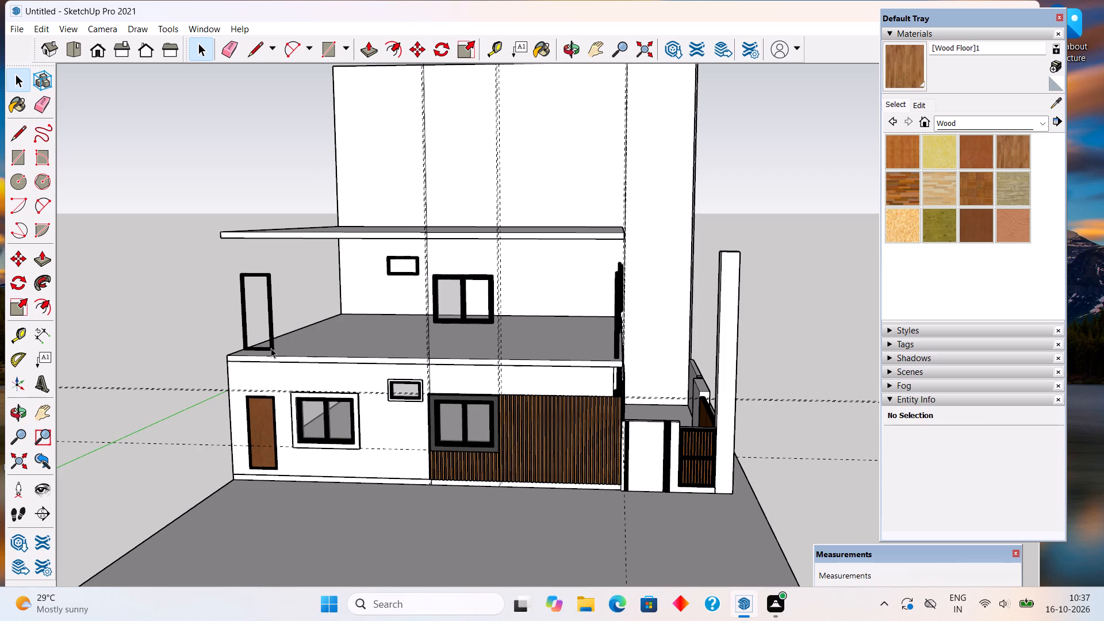
key("Delete")
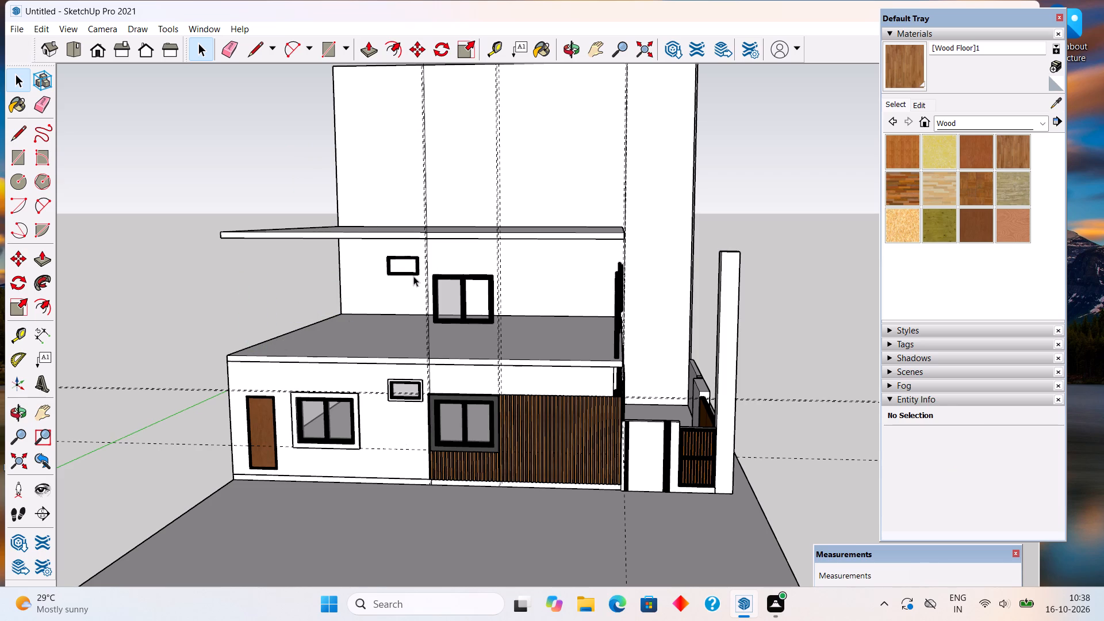
left_click(414, 273)
key("Delete")
left_click(435, 294)
key("Delete")
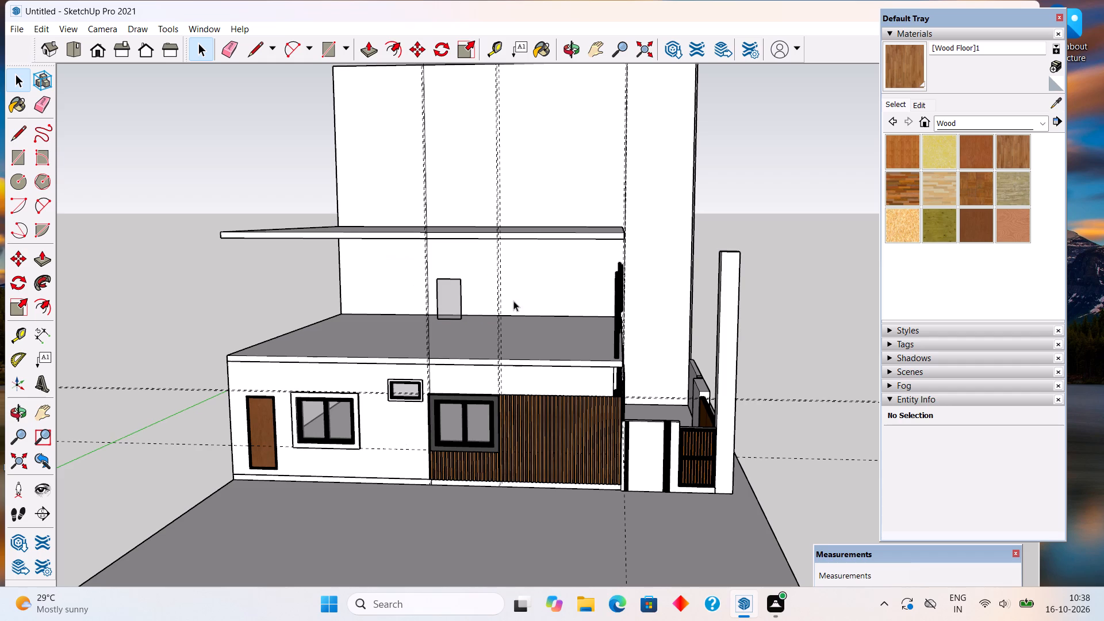
left_click(462, 307)
key("Delete")
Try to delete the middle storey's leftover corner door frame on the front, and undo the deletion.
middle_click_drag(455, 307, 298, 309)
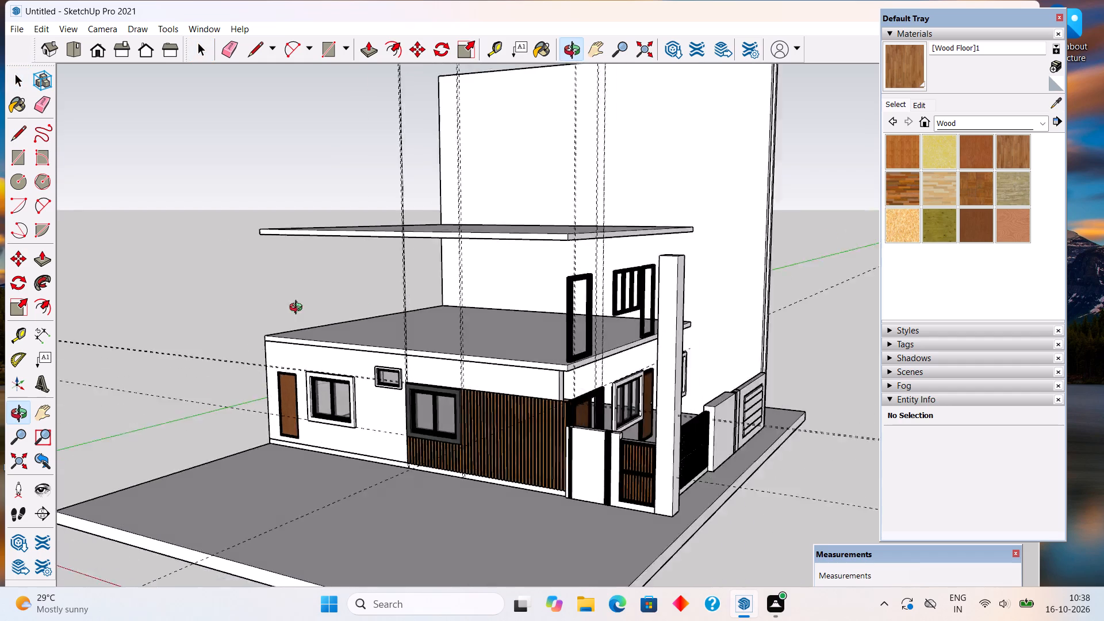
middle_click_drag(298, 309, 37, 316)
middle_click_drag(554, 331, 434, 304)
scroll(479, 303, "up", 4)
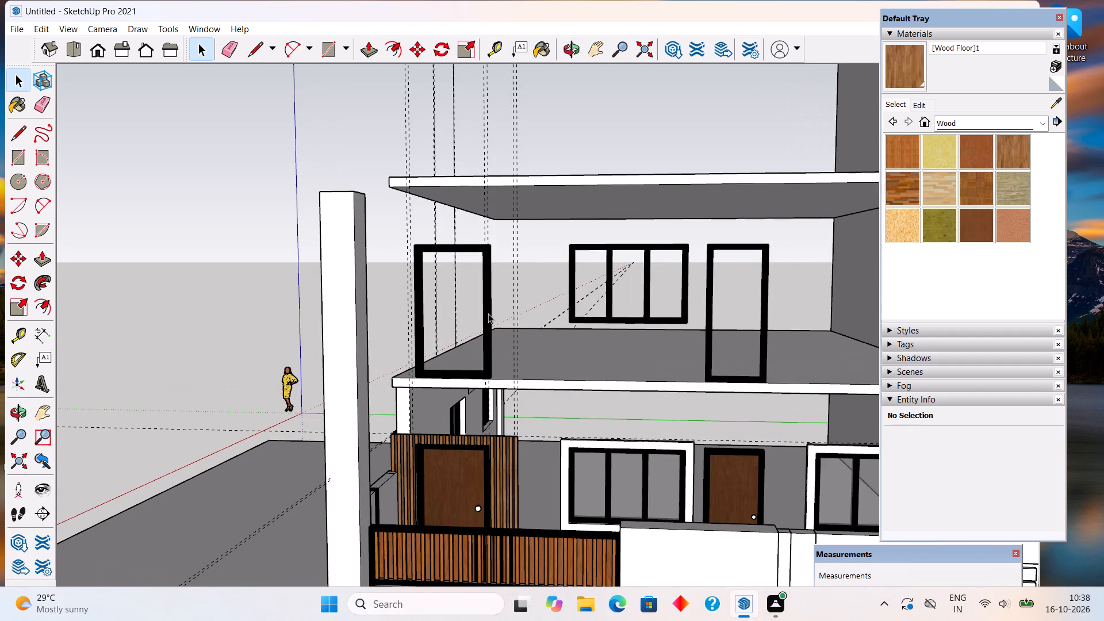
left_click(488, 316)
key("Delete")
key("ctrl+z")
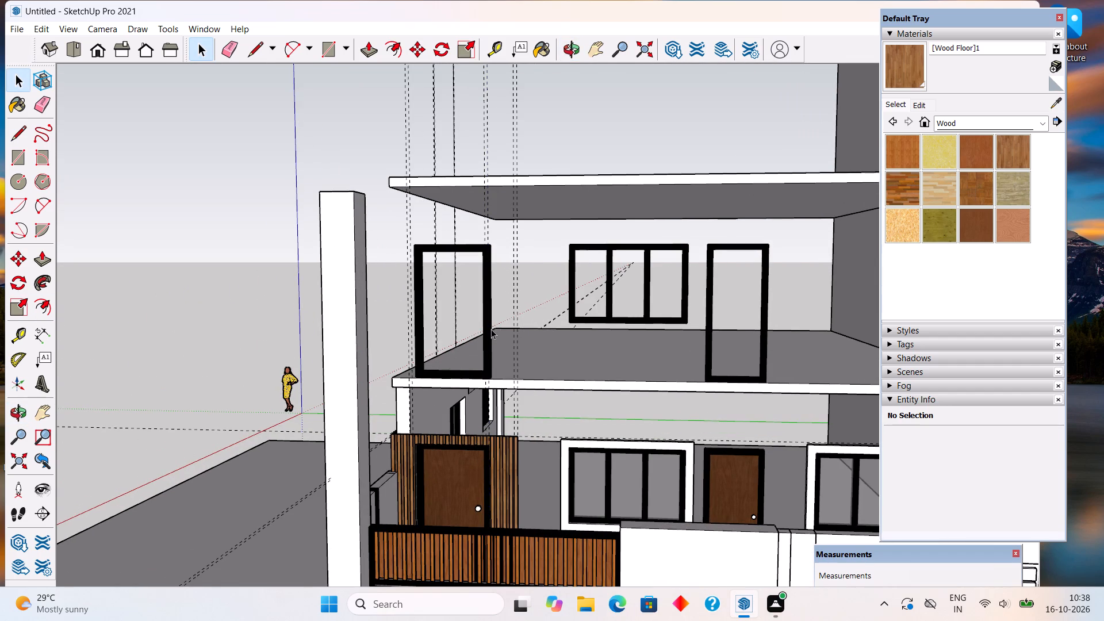
Undo the recent deletions back to where the upper storeys have their walls, doors, windows and frames again.
middle_click_drag(581, 303, 319, 277)
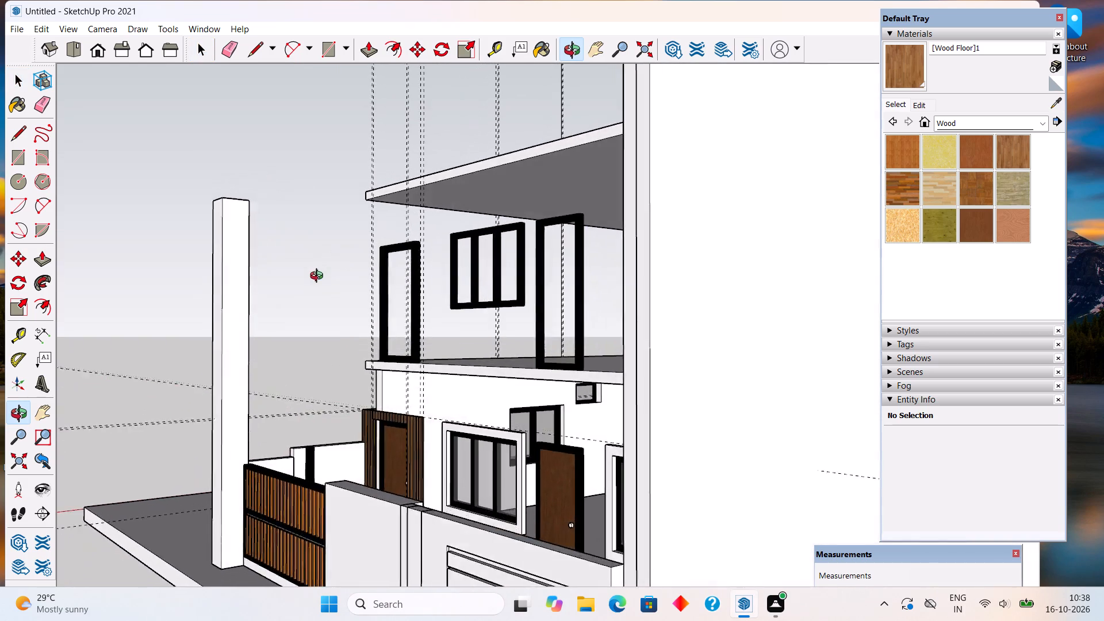
middle_click_drag(319, 277, 436, 302)
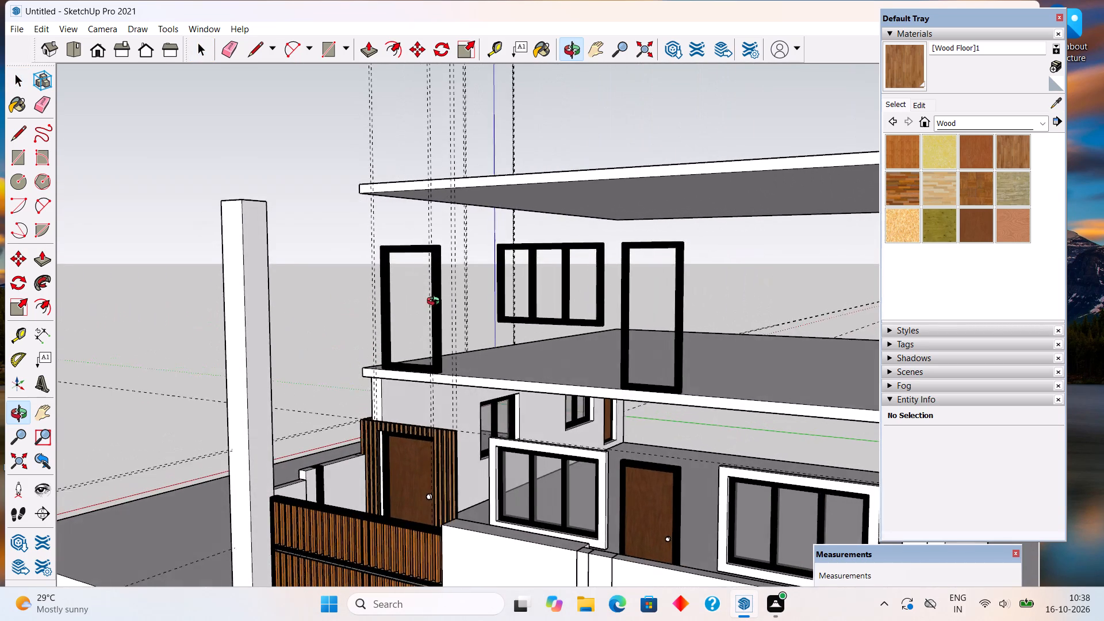
middle_click_drag(436, 302, 465, 343)
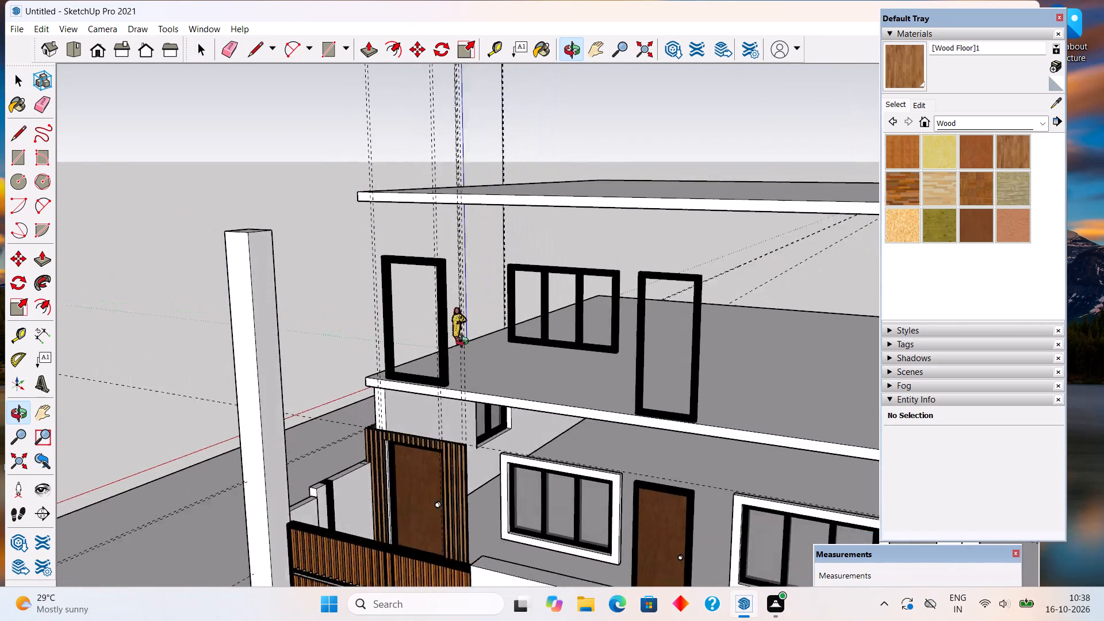
middle_click_drag(465, 343, 494, 329)
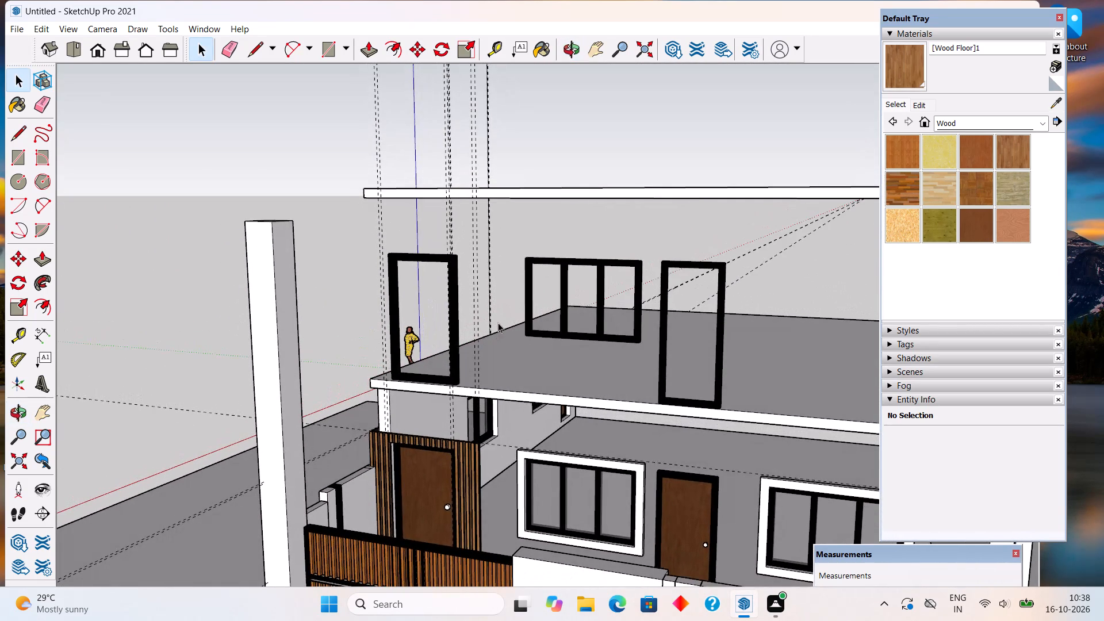
key("ctrl+z")
key("ctrl+z")
key("ctrl+z")
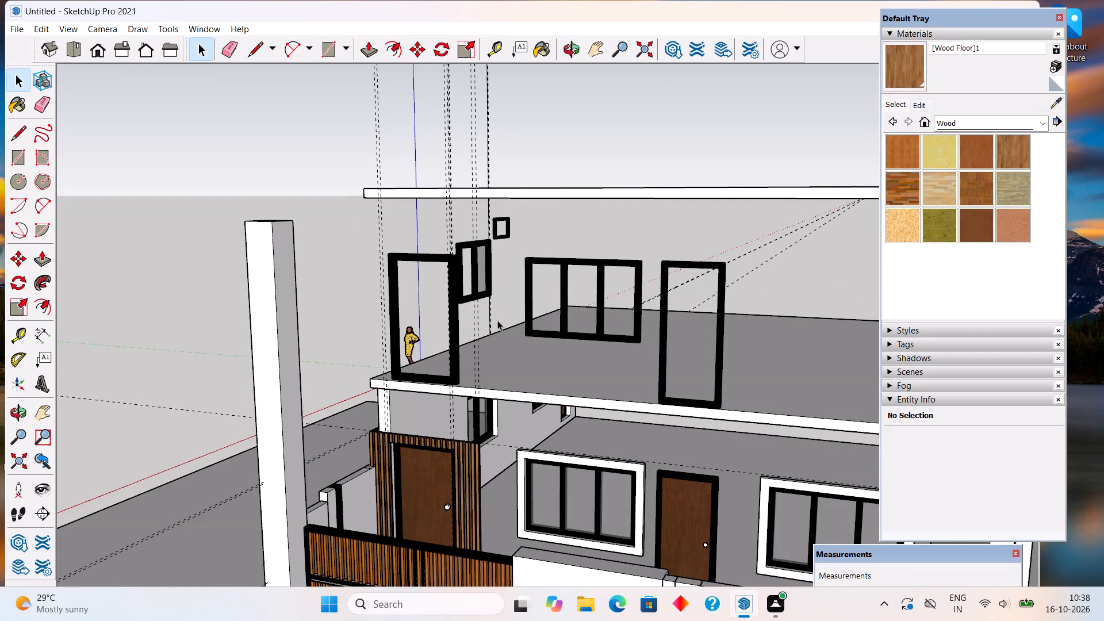
key("ctrl+z")
key("ctrl+z")
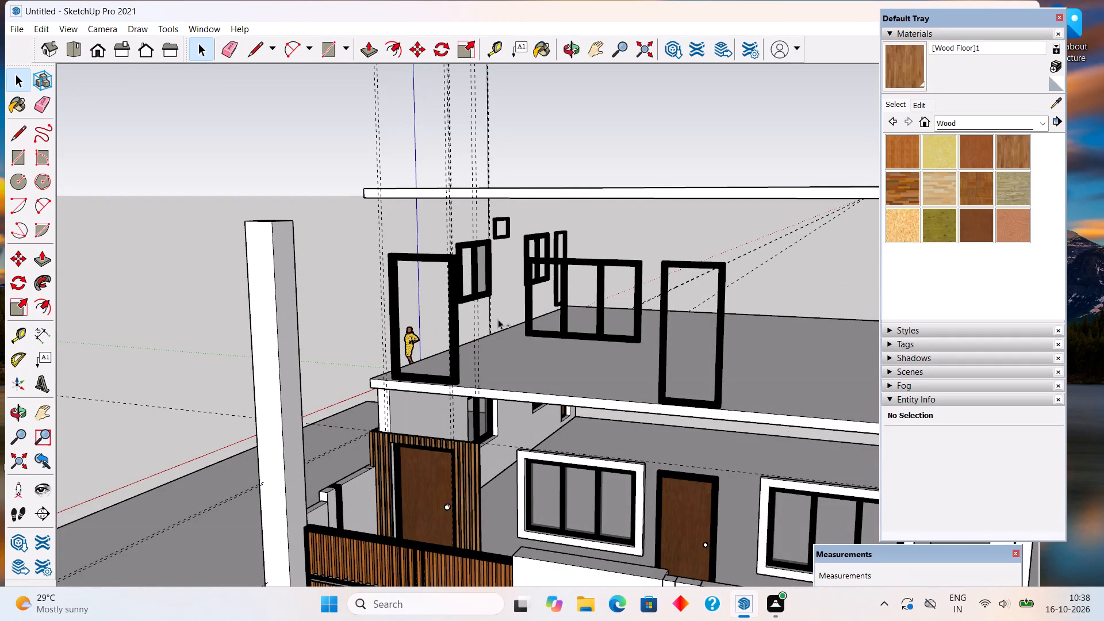
key("ctrl+z")
key("ctrl+z")
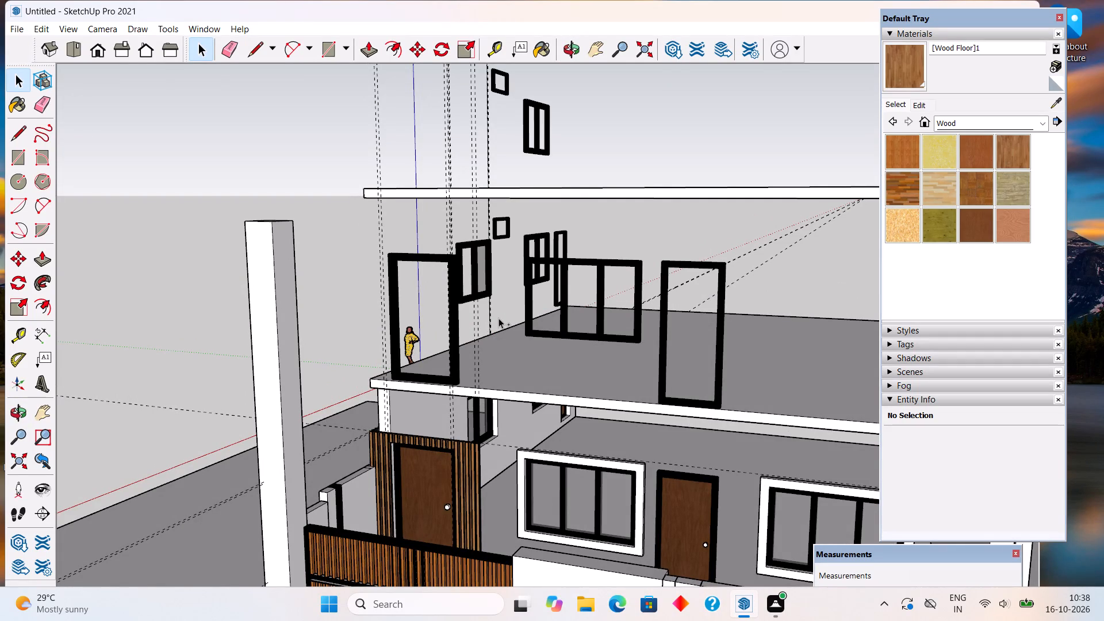
key("ctrl+z")
key("ctrl+z")
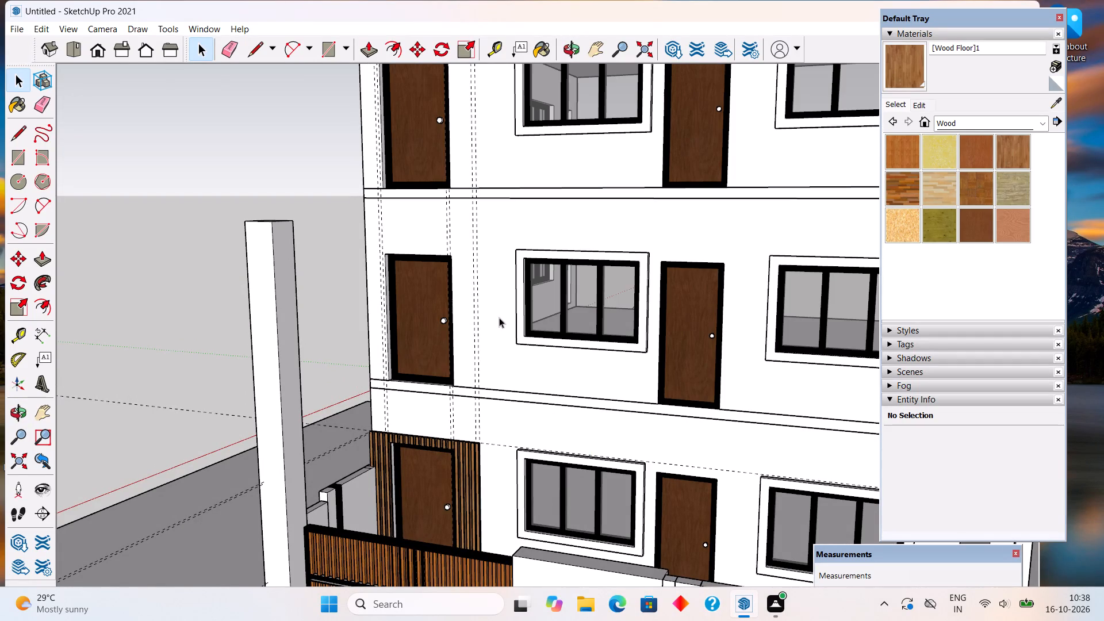
Hide the ground floor's front wall and its side wall behind the wood-strip facade.
scroll(499, 317, "down", 5)
middle_click_drag(630, 338, 619, 337)
middle_click_drag(586, 337, 557, 382)
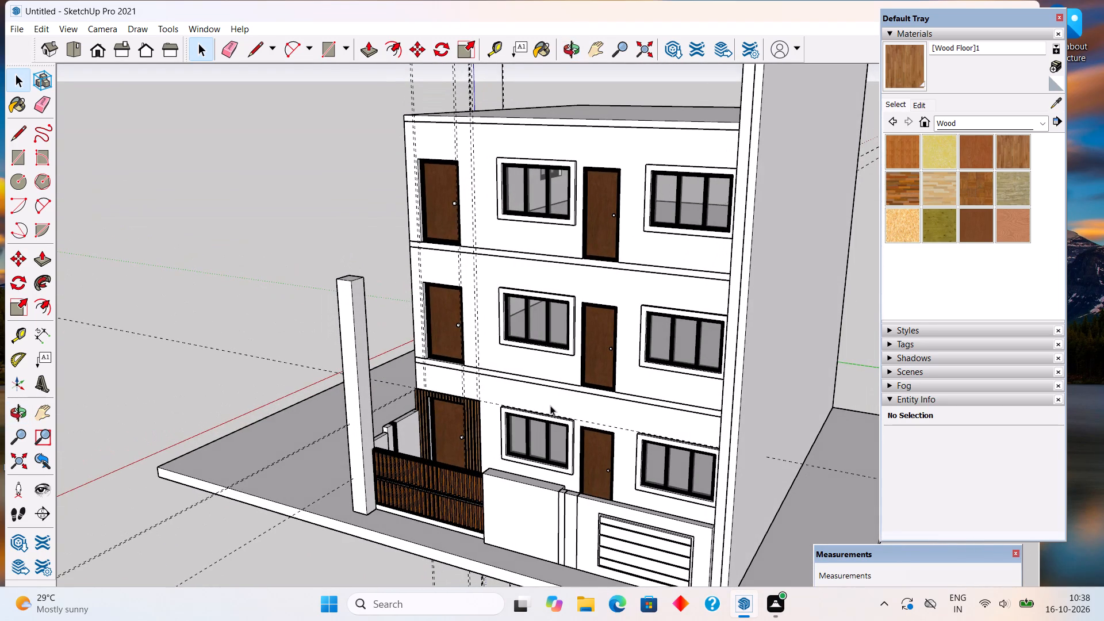
left_click(550, 405)
right_click(550, 398)
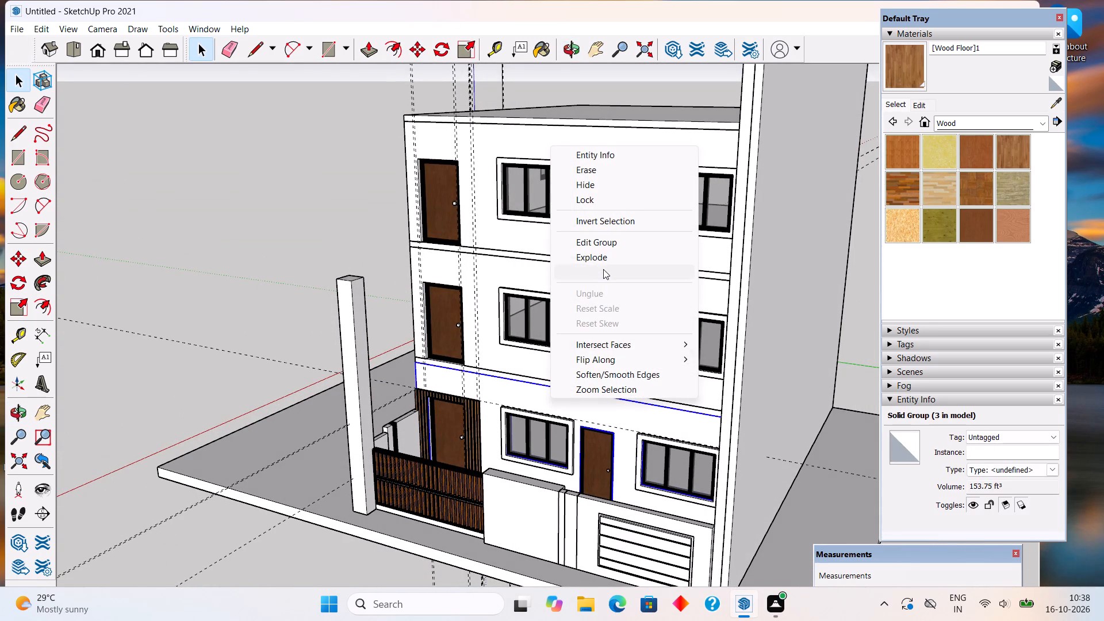
left_click(600, 183)
middle_click_drag(695, 311, 748, 300)
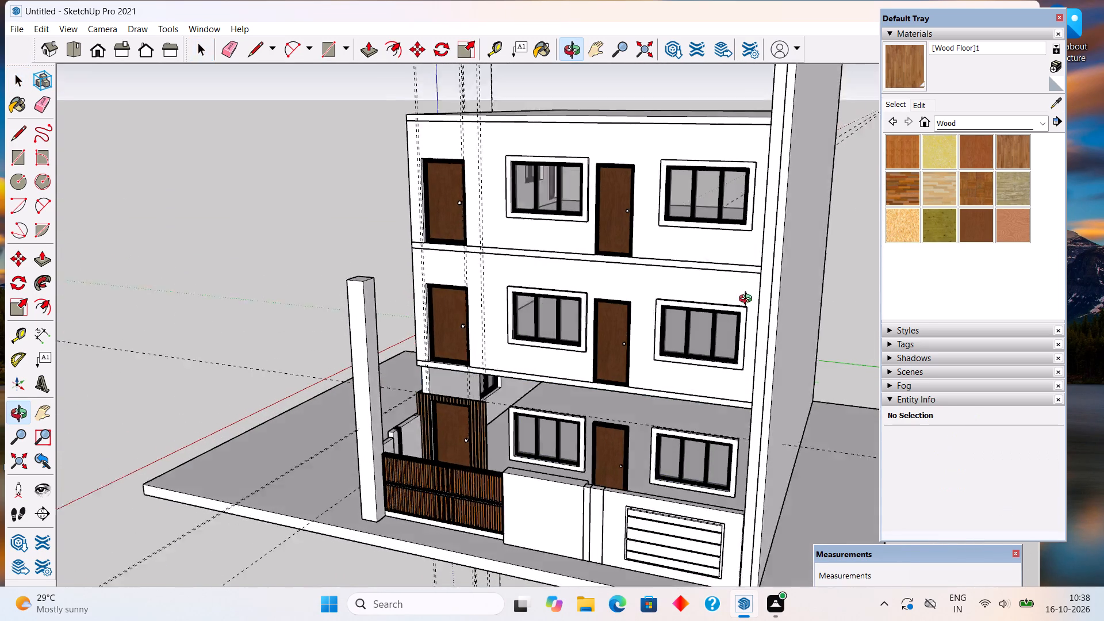
middle_click_drag(748, 300, 921, 263)
middle_click_drag(382, 412, 688, 401)
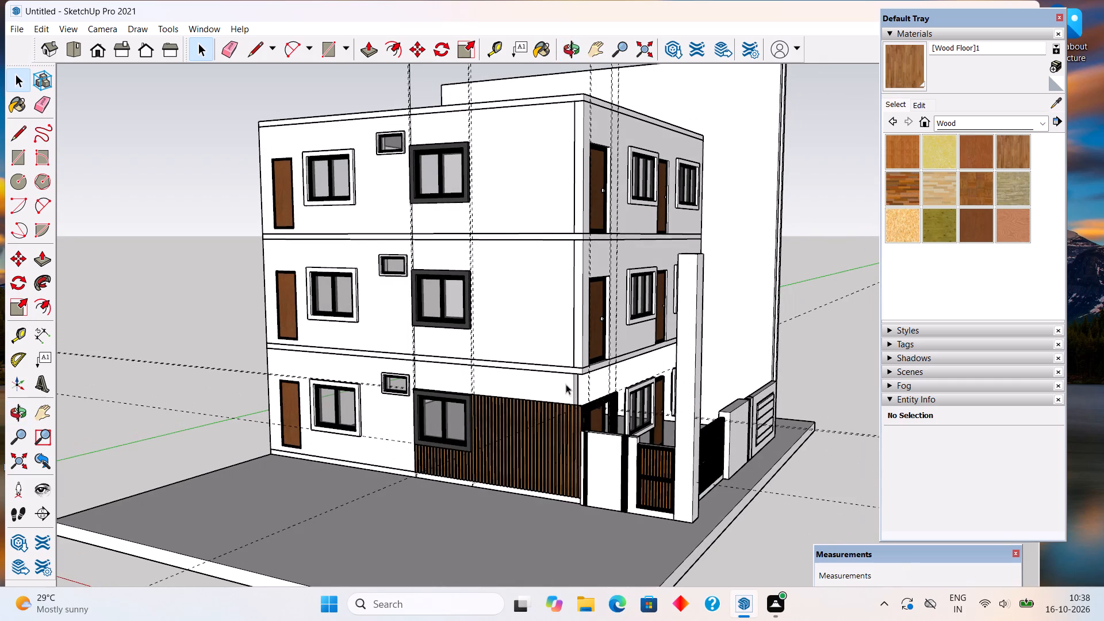
left_click(566, 384)
right_click(565, 384)
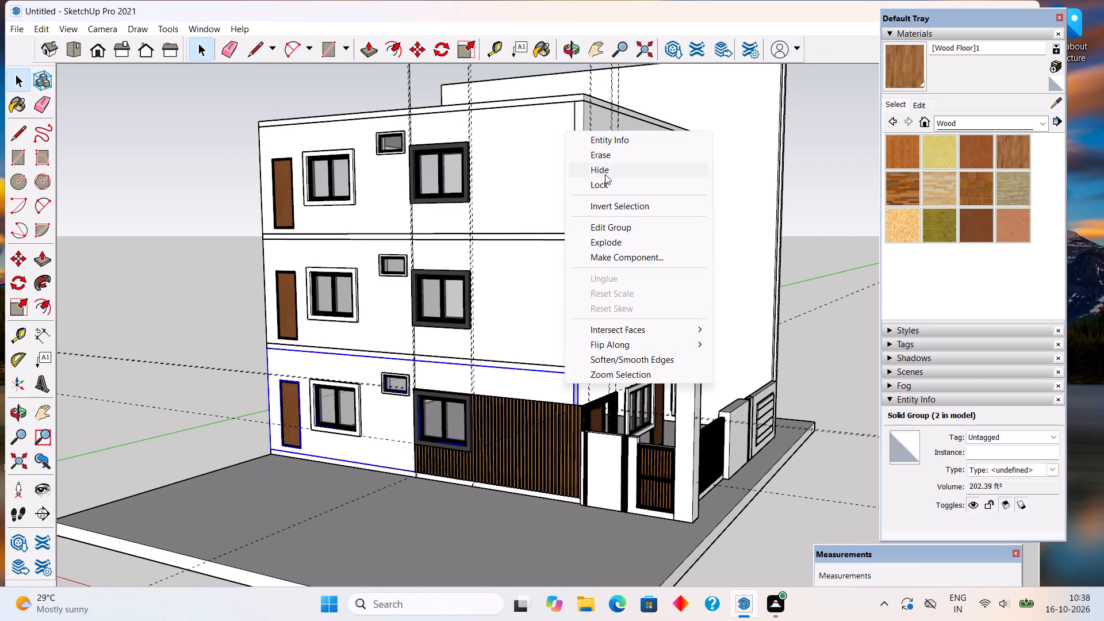
left_click(605, 171)
Delete the middle storey's side wall, the floor slab beneath it and its front wall.
middle_click_drag(528, 340, 468, 374)
left_click(484, 321)
key("Delete")
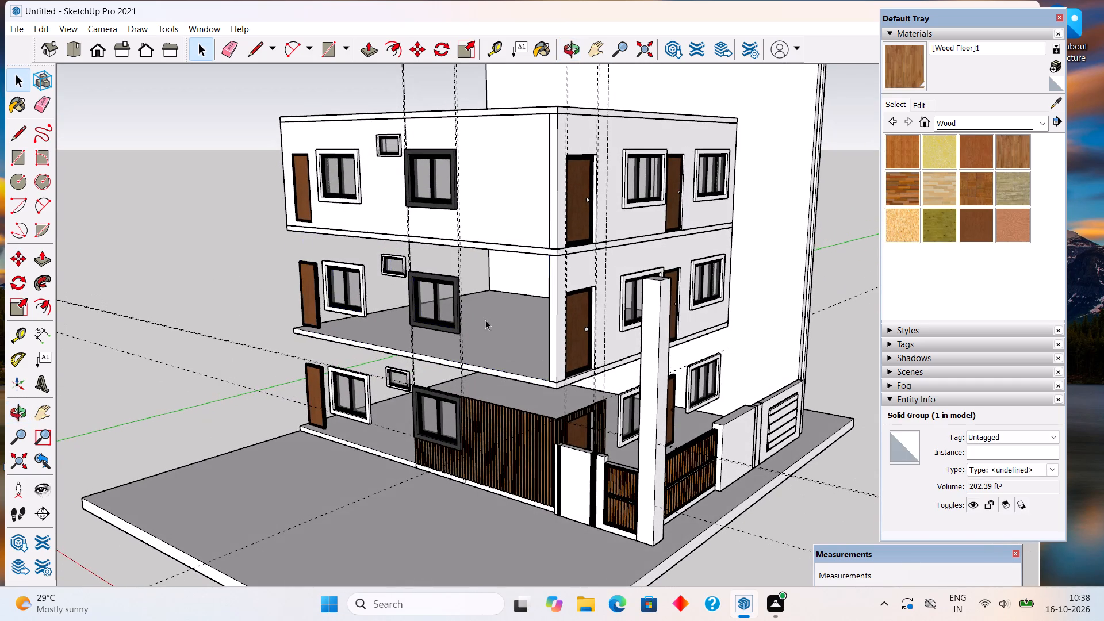
left_click(535, 365)
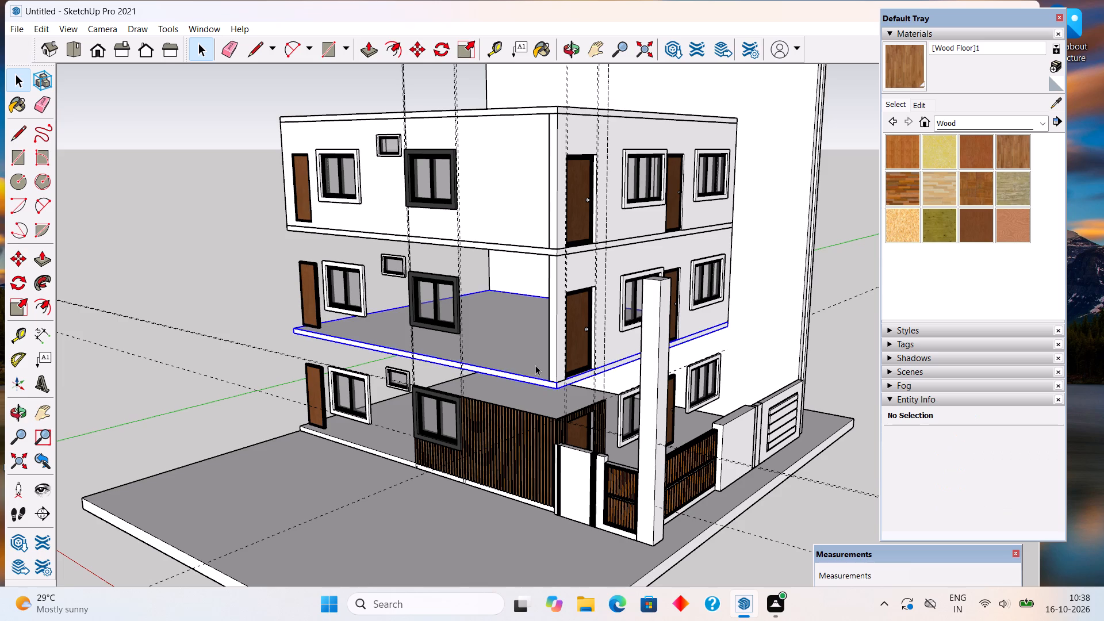
key("Delete")
left_click(562, 327)
key("Delete")
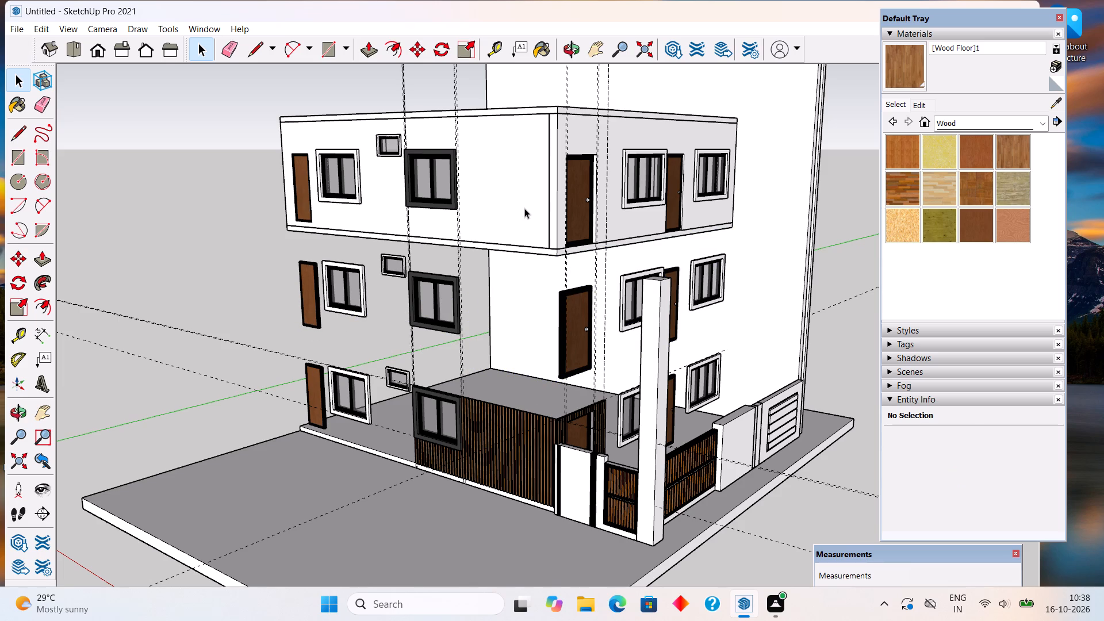
Delete the top storey's side and front walls, the roof slab and the slab between the two upper storeys.
left_click(523, 206)
key("Delete")
left_click(581, 144)
key("Delete")
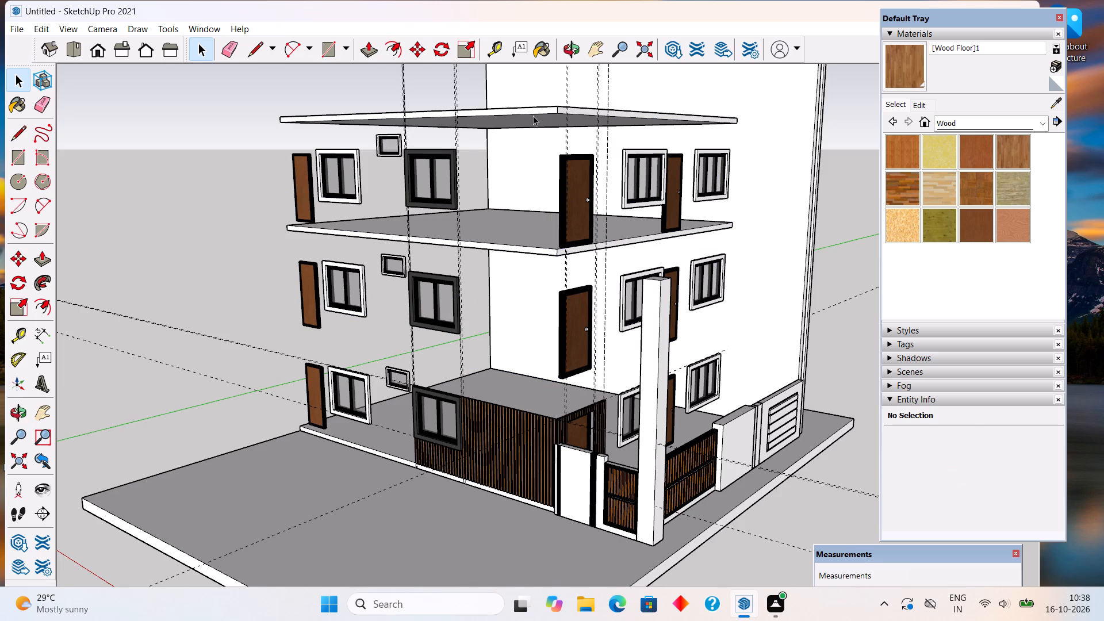
left_click(533, 115)
key("Delete")
left_click(527, 249)
key("Delete")
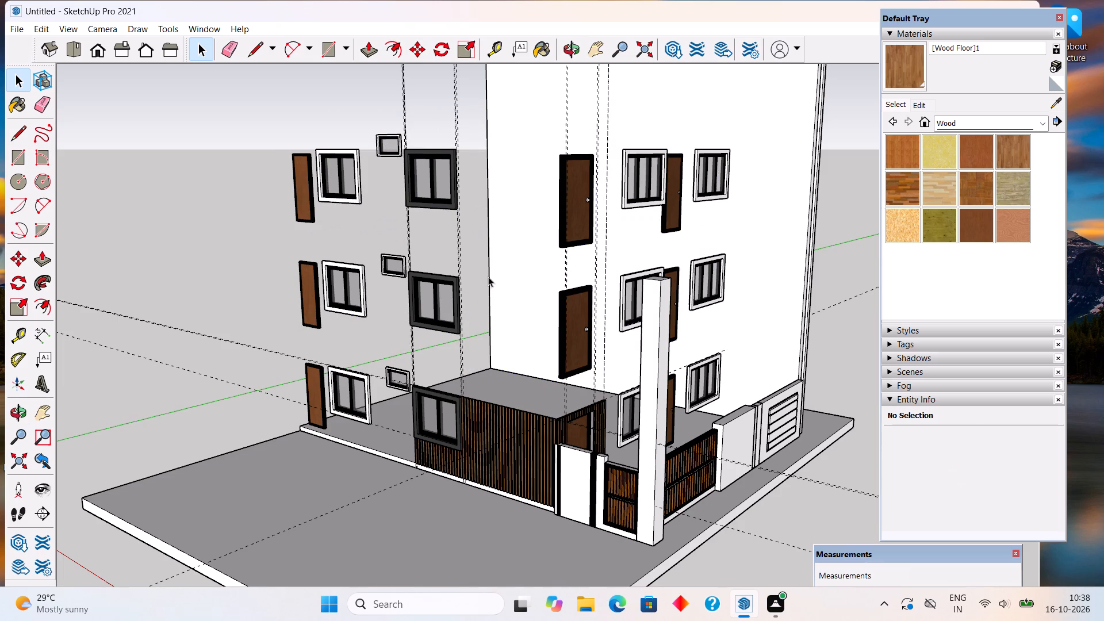
Delete the top storey's two three-pane front windows and the door between them, including the leftover glass pane and crossing guide lines.
middle_click_drag(481, 278, 103, 262)
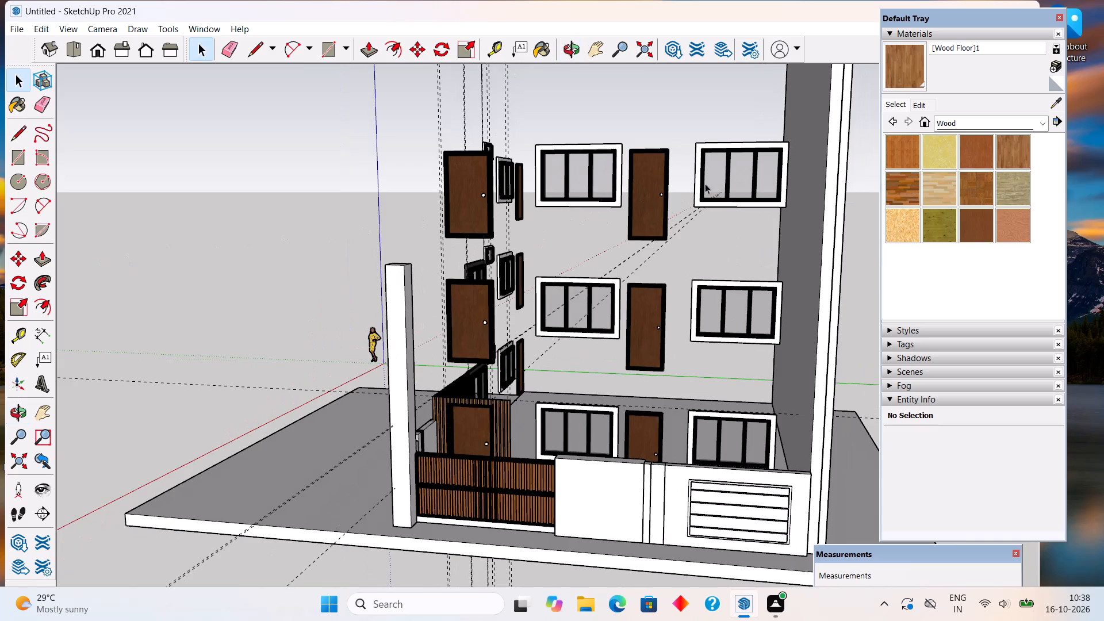
left_click_drag(700, 174, 573, 159)
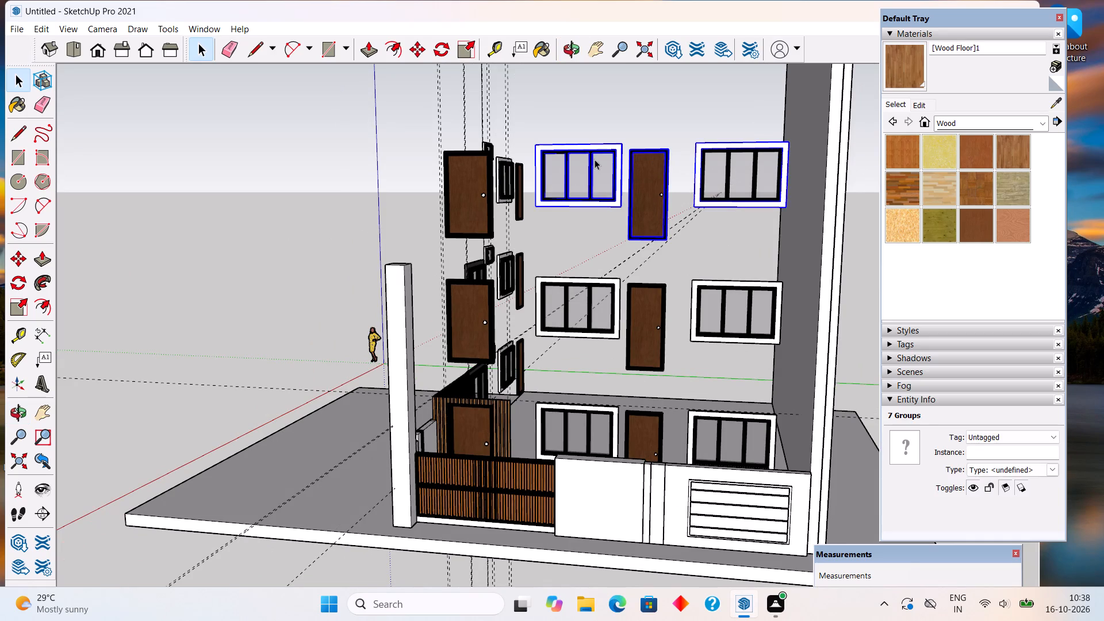
key("Delete")
left_click_drag(762, 169, 658, 194)
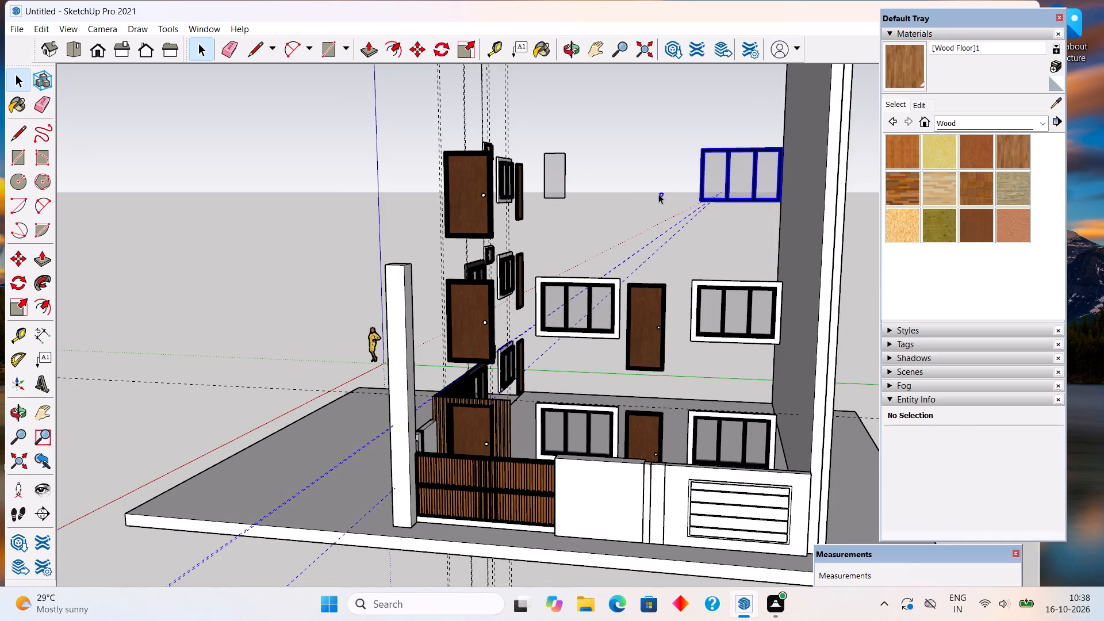
key("Delete")
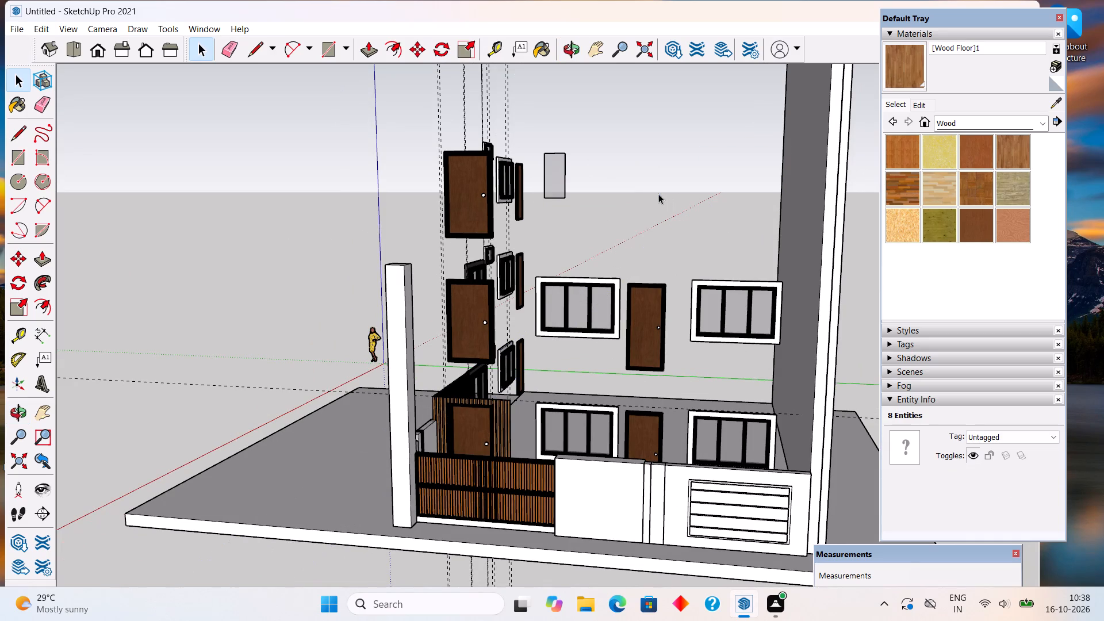
left_click(560, 186)
key("Delete")
Delete the top storey's narrow door and its frame on the side facade.
left_click(520, 205)
key("Delete")
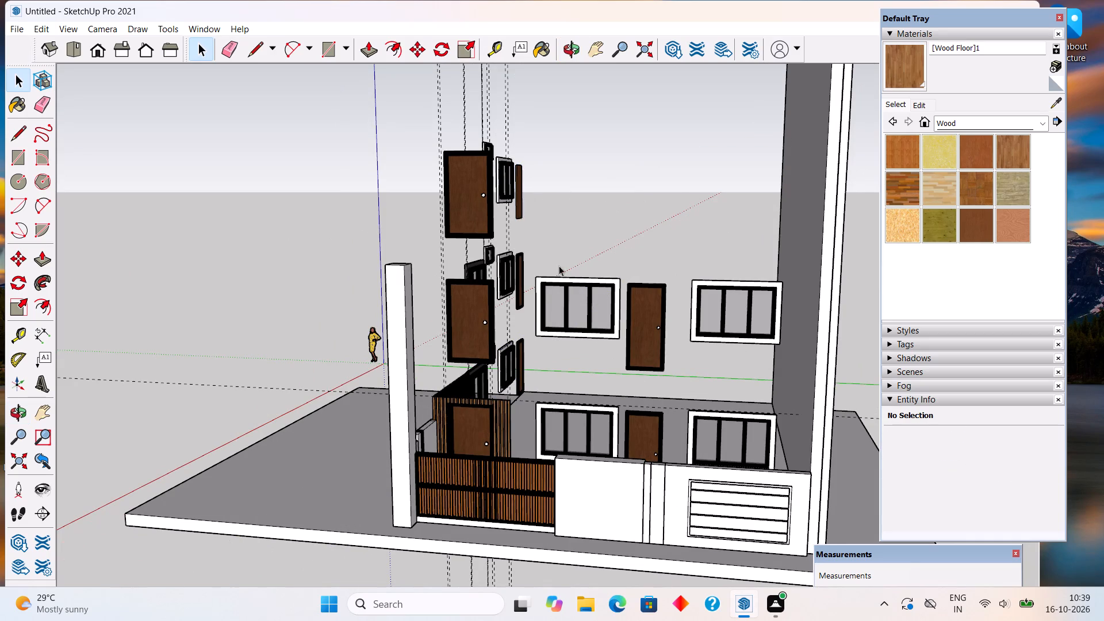
left_click(522, 202)
key("Delete")
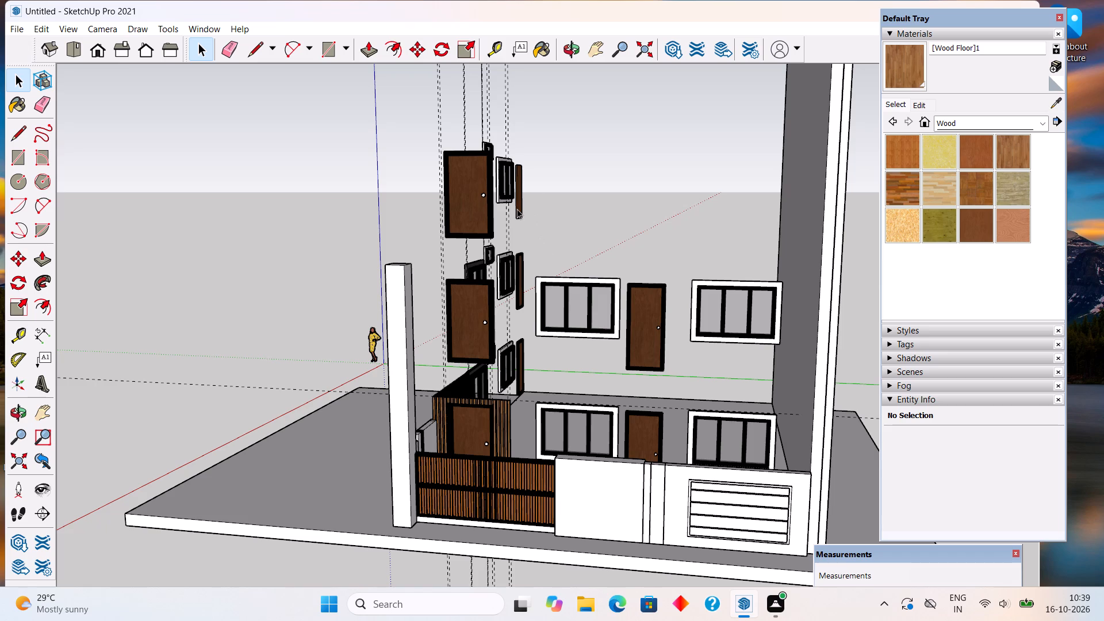
left_click(517, 211)
key("Delete")
Delete the middle storey's three-pane front window nearest the corner door: its glass panes, black frame and white surround.
left_click(561, 304)
key("Delete")
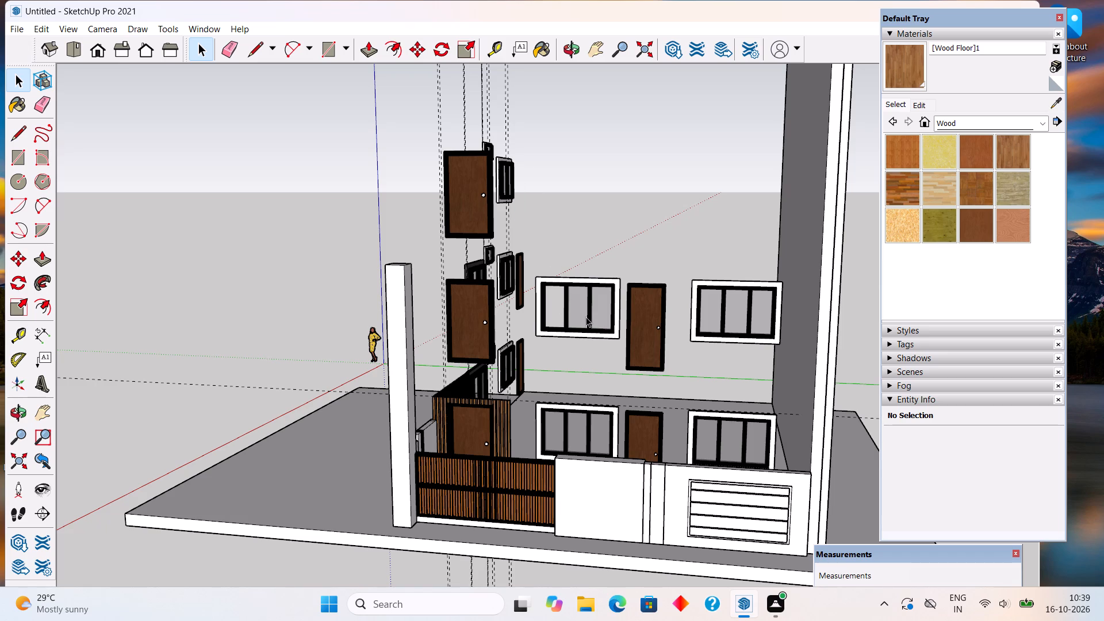
left_click(586, 317)
key("Delete")
left_click(589, 315)
key("Delete")
left_click(590, 319)
key("Delete")
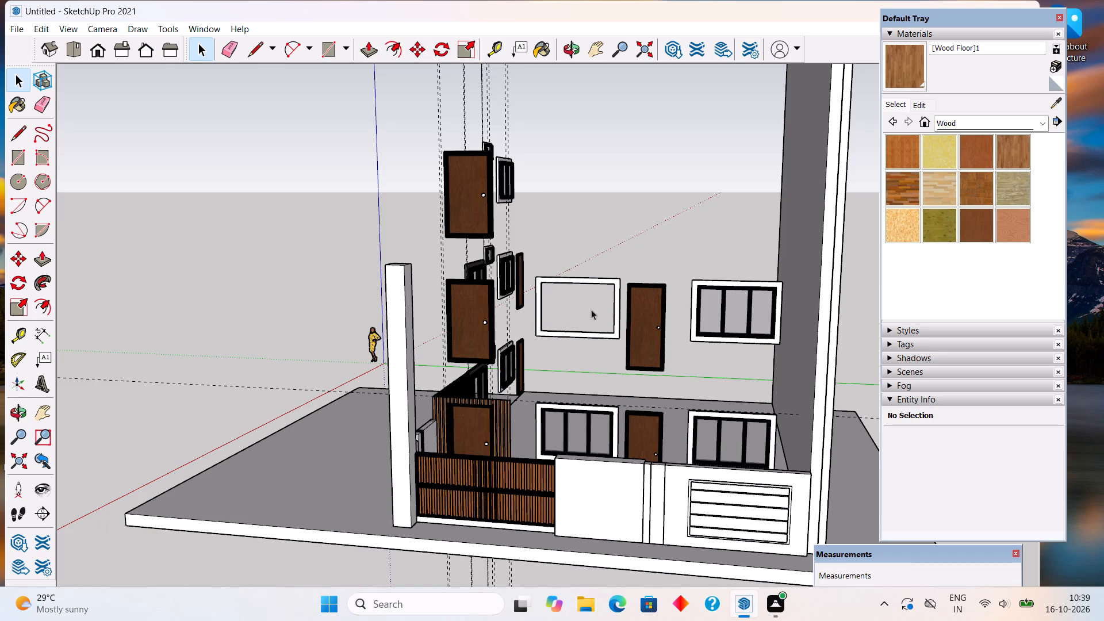
left_click(600, 280)
key("Delete")
Delete the middle storey's inner front door with its knob, and the three-pane window beyond it with its leftover glass pane.
left_click(642, 305)
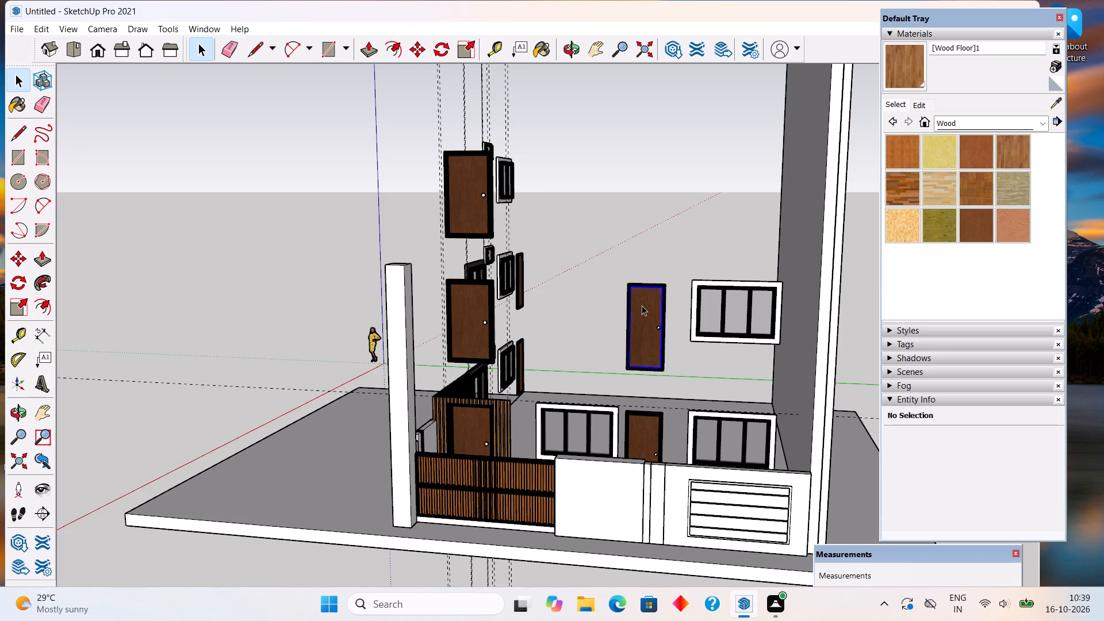
key("Delete")
left_click_drag(749, 309, 643, 312)
key("Delete")
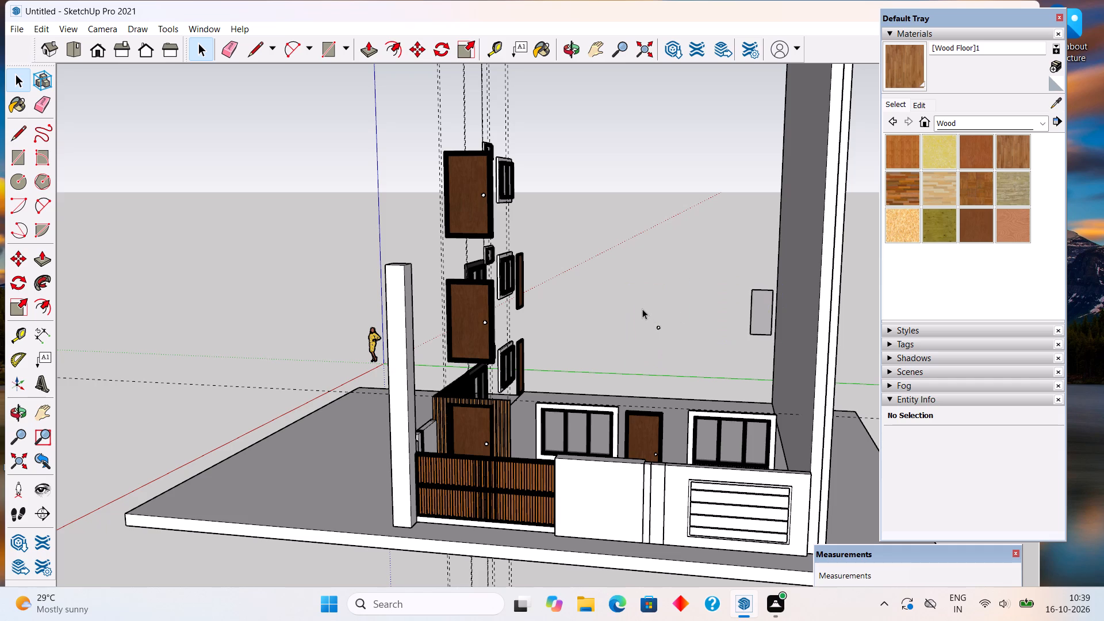
left_click(762, 309)
key("Delete")
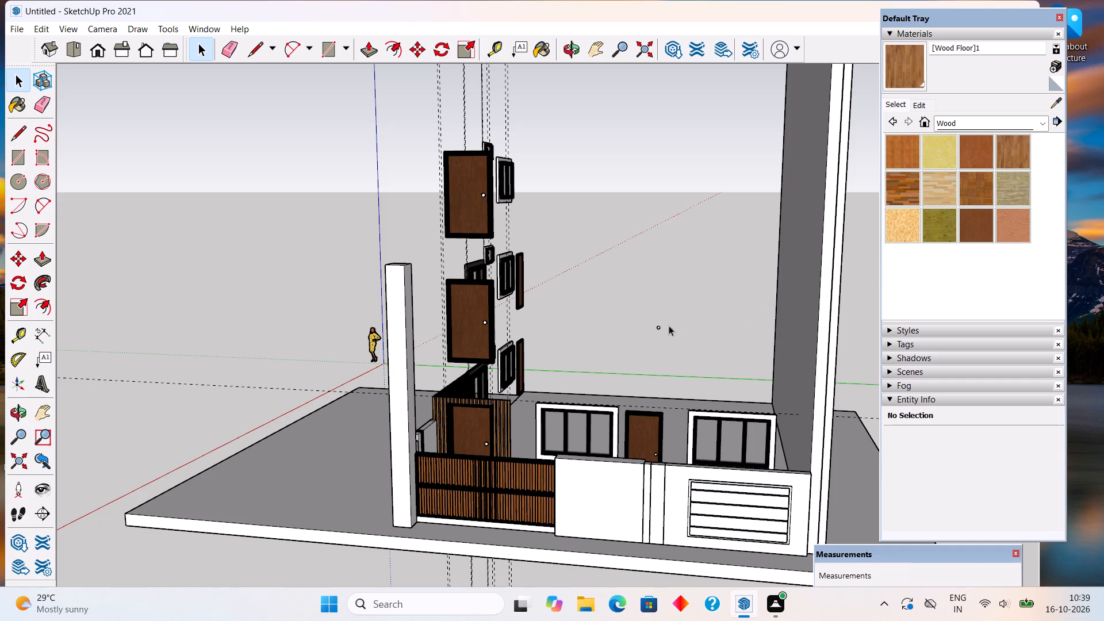
left_click(658, 328)
key("Delete")
Delete the middle storey's corner door panel, knob and black frame on the front.
scroll(448, 339, "up", 2)
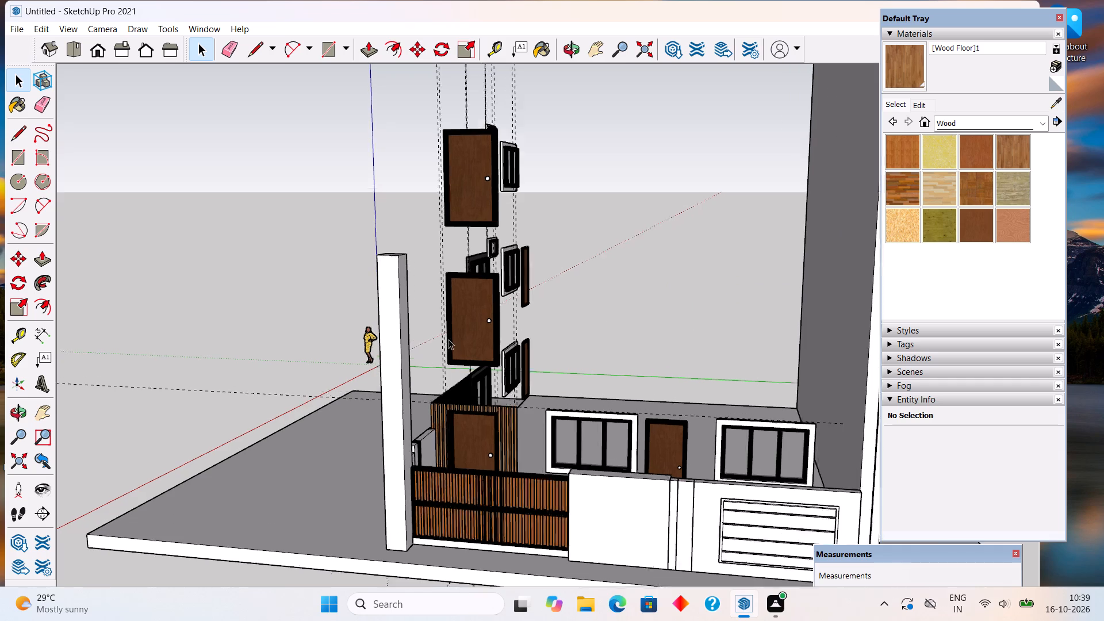
scroll(448, 339, "up", 2)
left_click(464, 333)
key("Delete")
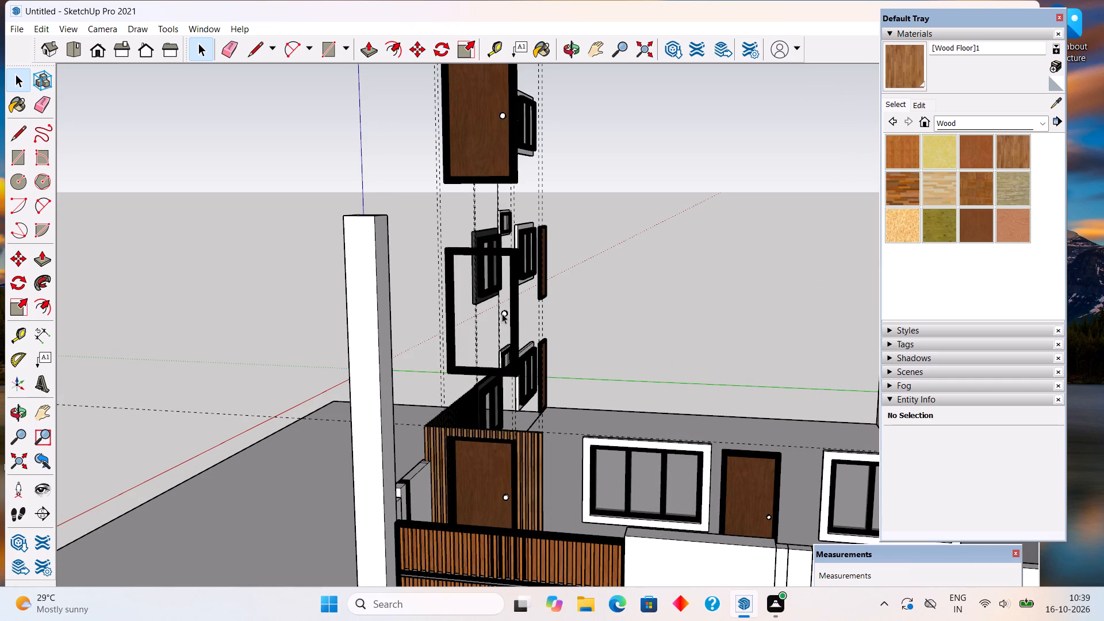
left_click(503, 313)
key("Delete")
left_click(514, 313)
key("Delete")
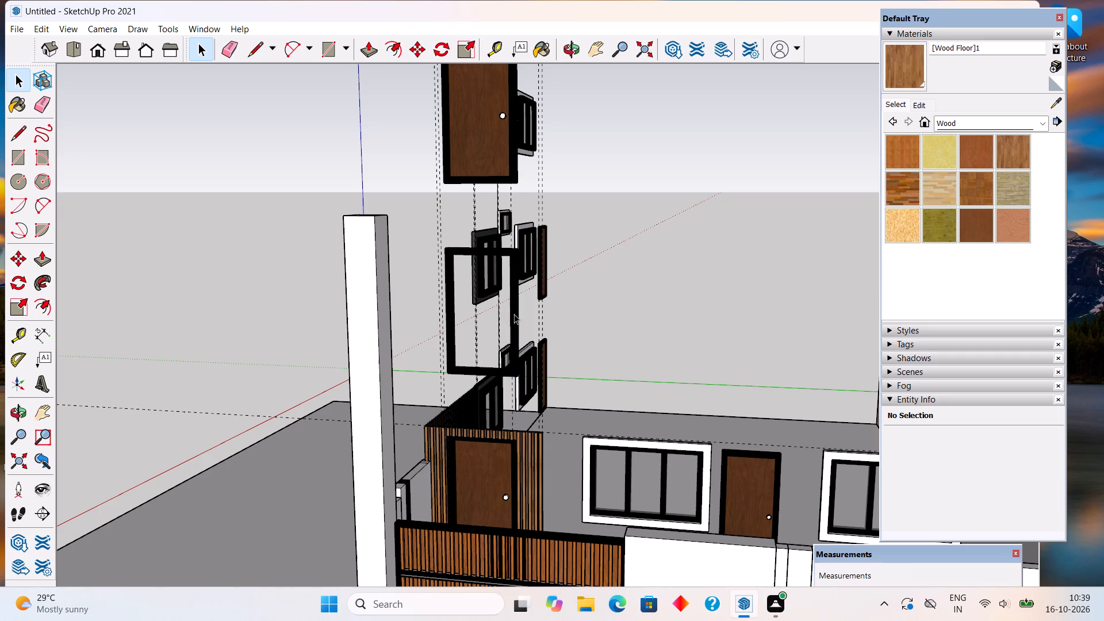
left_click(518, 312)
key("Delete")
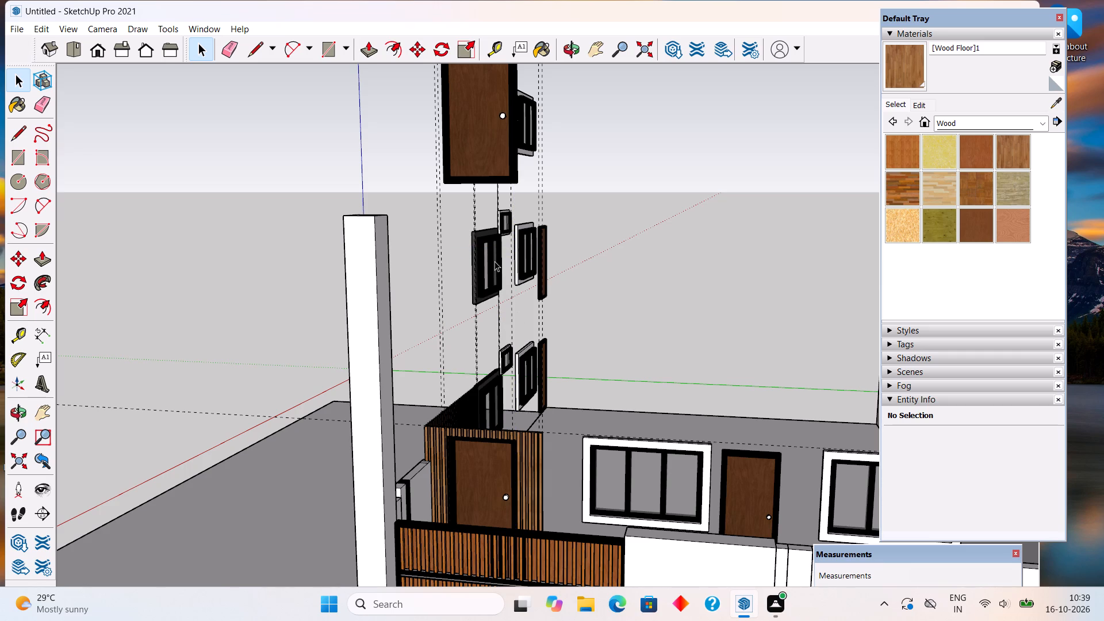
Delete the black frame and one glass pane of the middle storey's grey-surround side window.
left_click(494, 261)
key("Delete")
left_click(491, 247)
key("Delete")
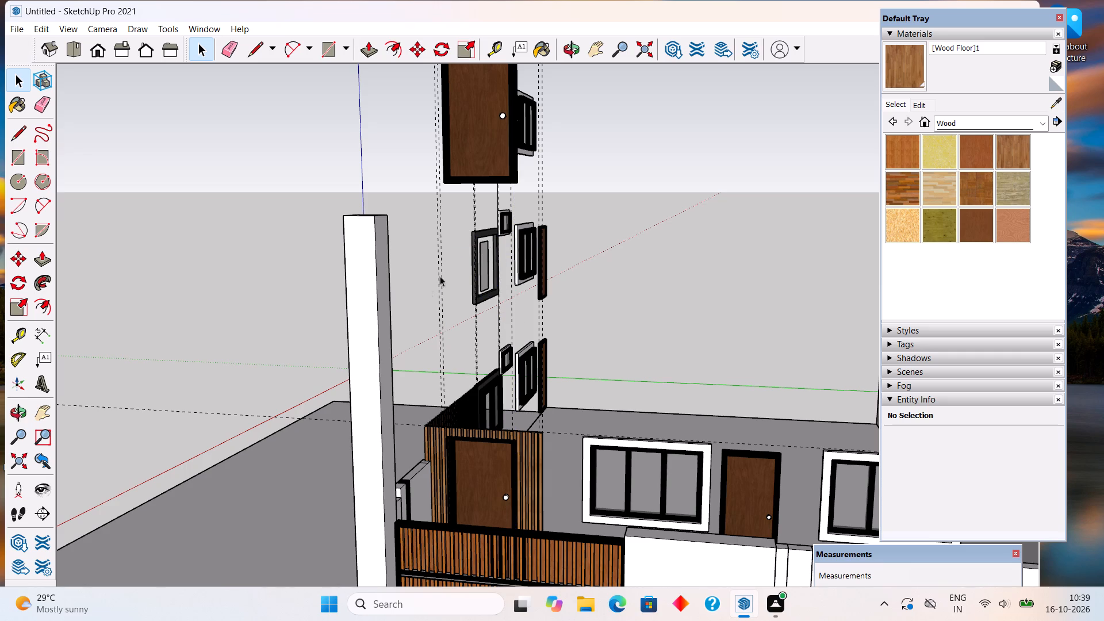
Delete the top storey's corner door: its knob, wooden panel and black frame.
middle_click_drag(488, 333, 846, 321)
scroll(619, 294, "down", 4)
left_click(658, 195)
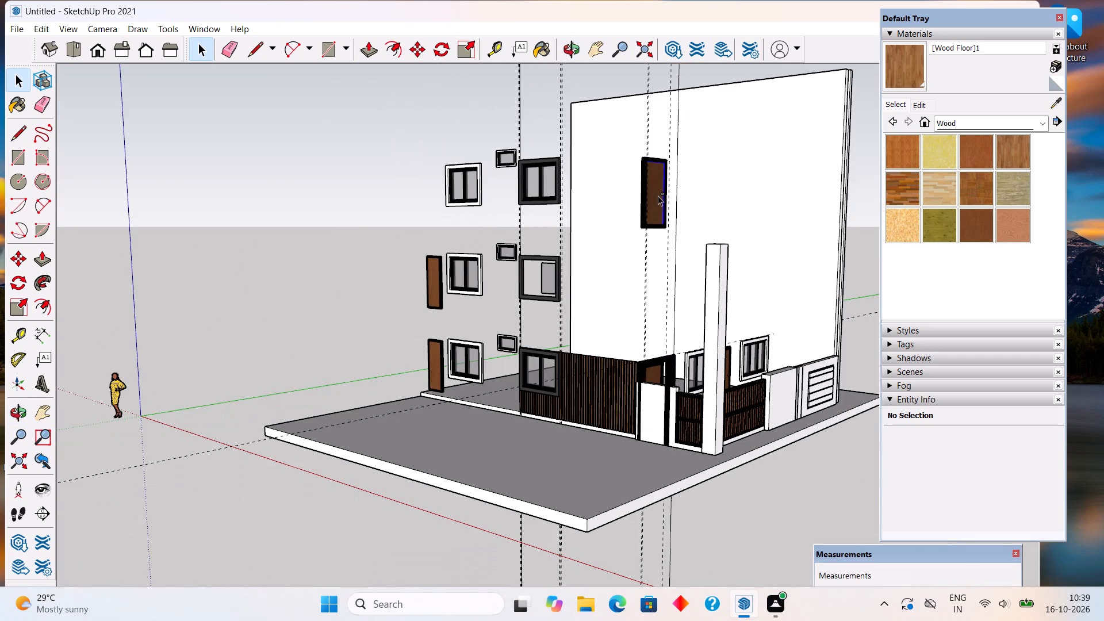
key("Delete")
left_click(660, 194)
key("Delete")
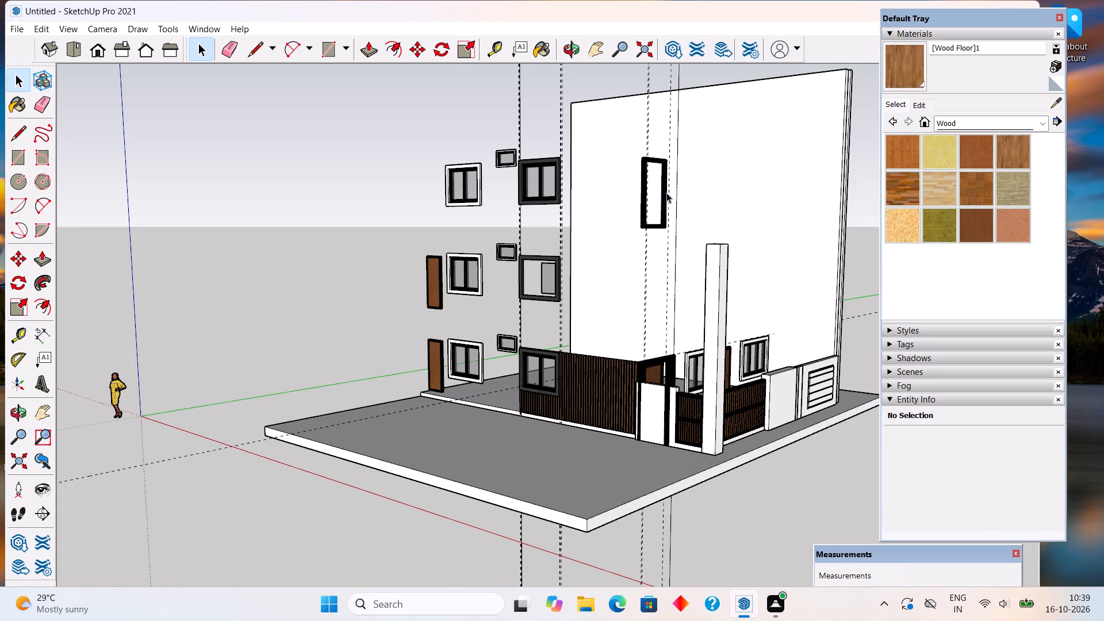
left_click(666, 193)
key("Delete")
Delete all the side windows remaining on the top and middle storeys, together with the middle storey's side door.
left_click_drag(564, 180, 435, 159)
key("Delete")
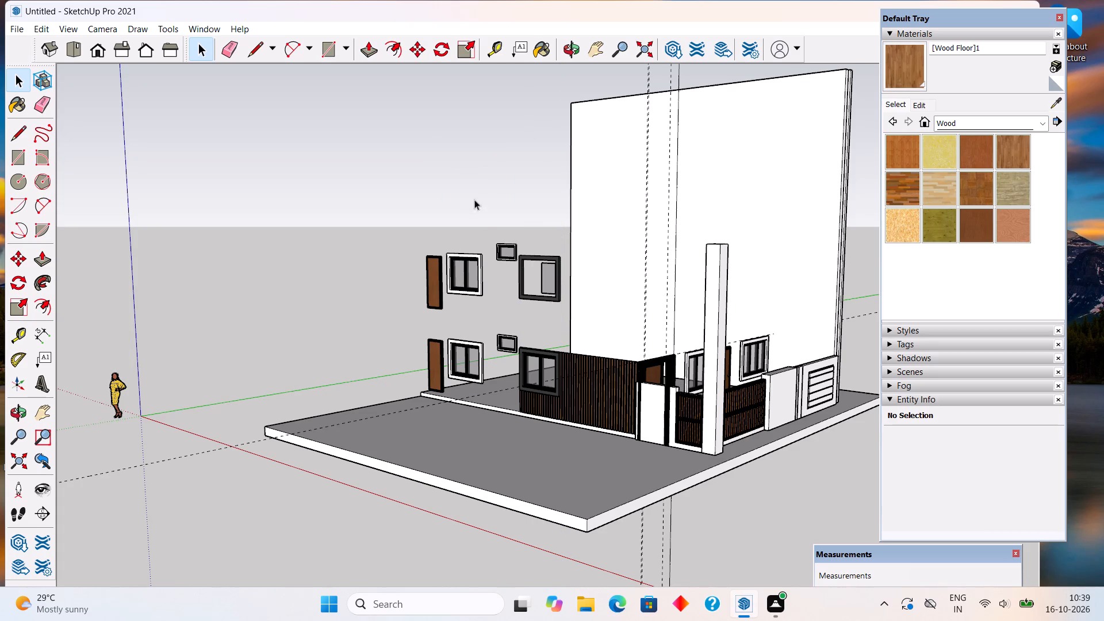
left_click_drag(553, 281, 416, 232)
key("Delete")
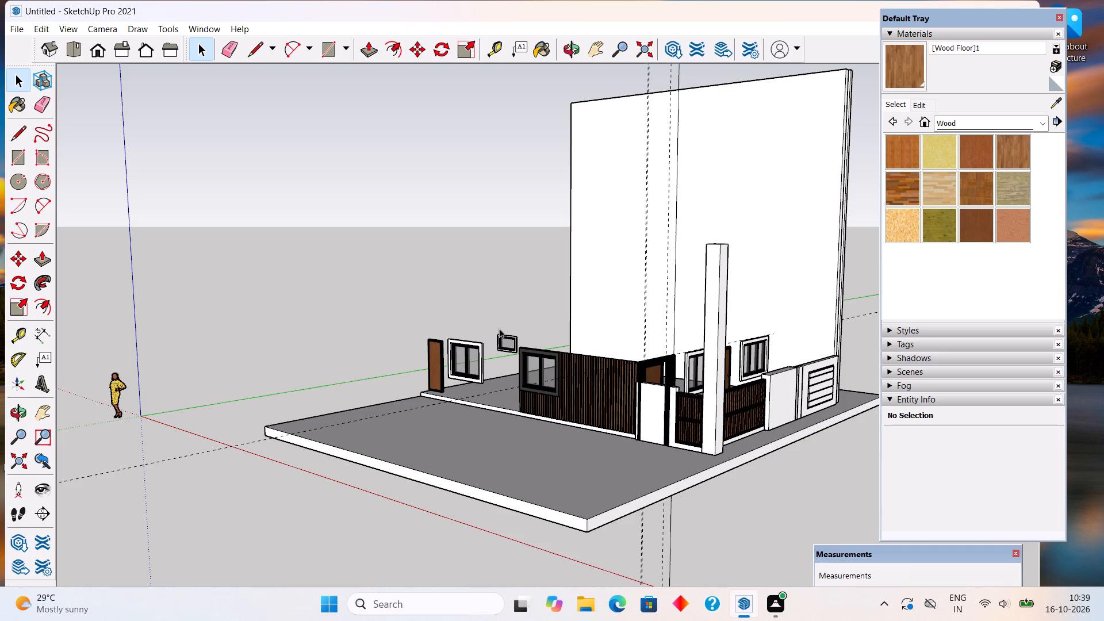
Unhide the last hidden geometry to bring back the ground floor's plain white walls.
scroll(509, 332, "down", 8)
middle_click_drag(630, 411, 429, 392)
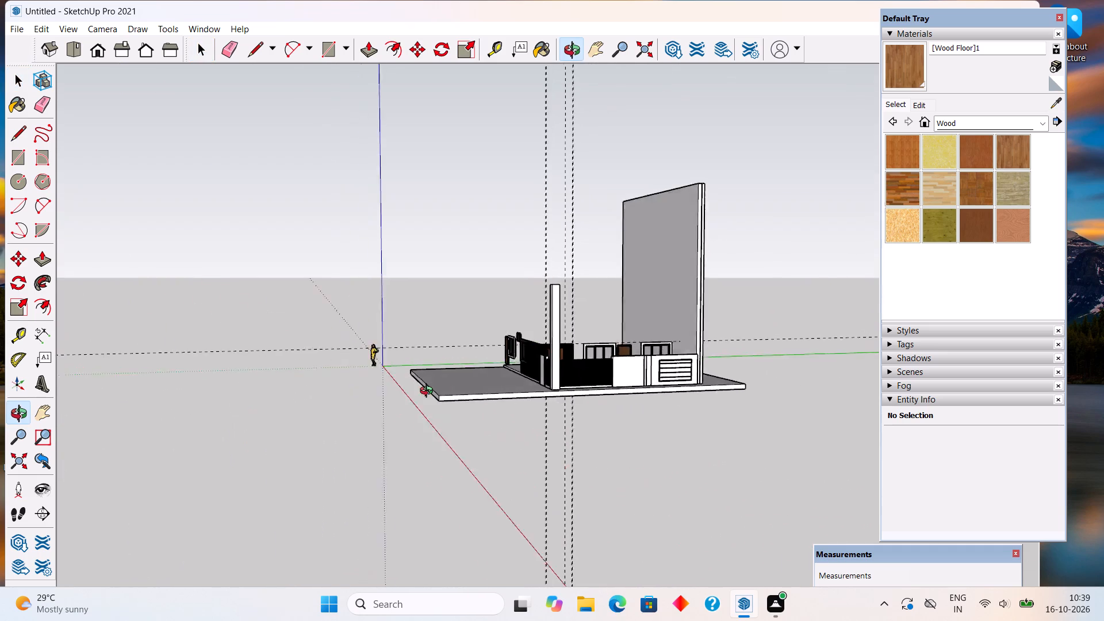
middle_click_drag(429, 392, 398, 431)
left_click(55, 30)
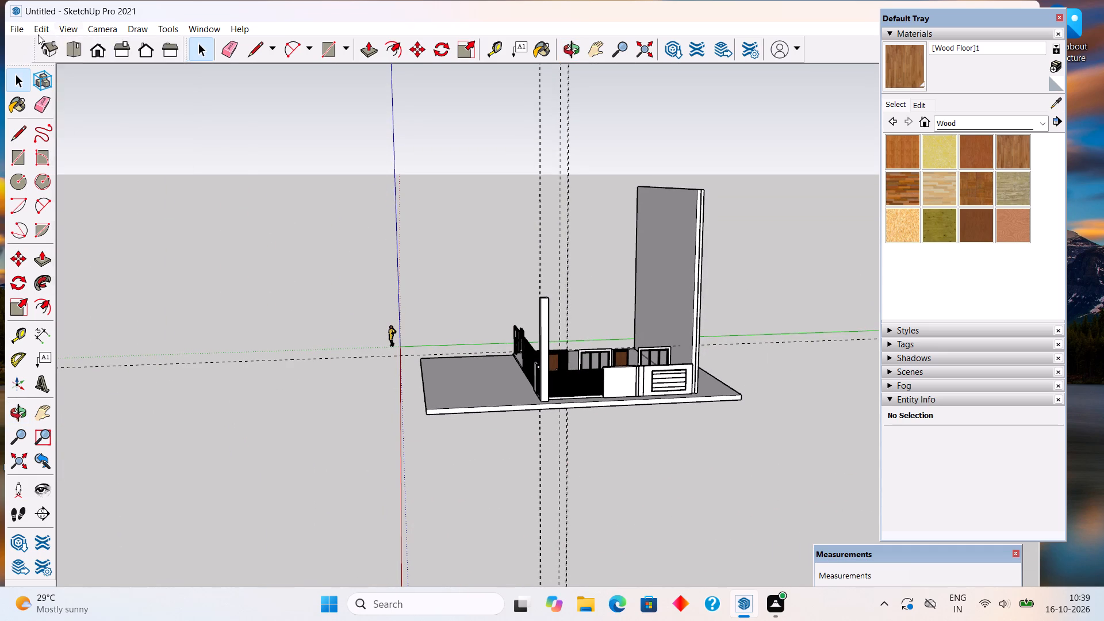
left_click(37, 29)
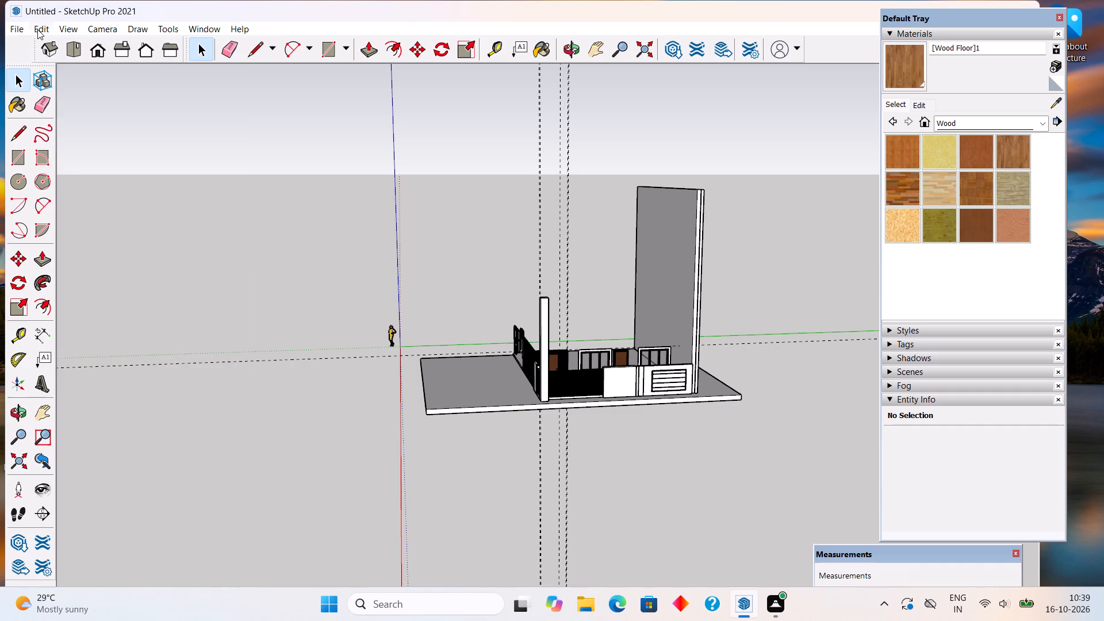
left_click(37, 29)
left_click(114, 242)
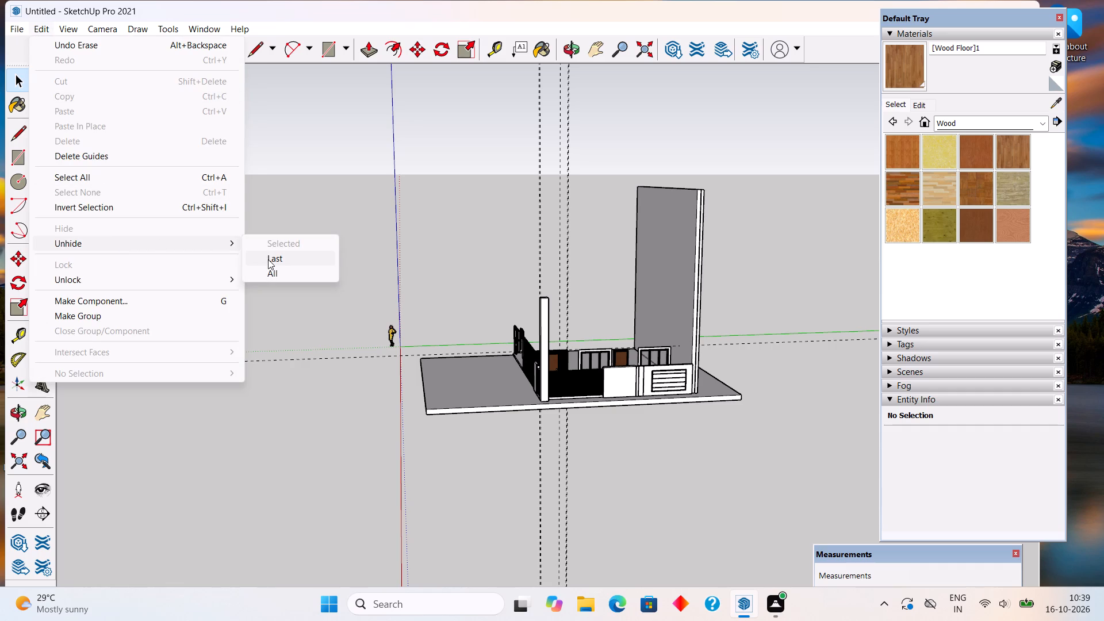
left_click(268, 259)
Delete all construction guides from the model.
middle_click_drag(575, 365, 576, 471)
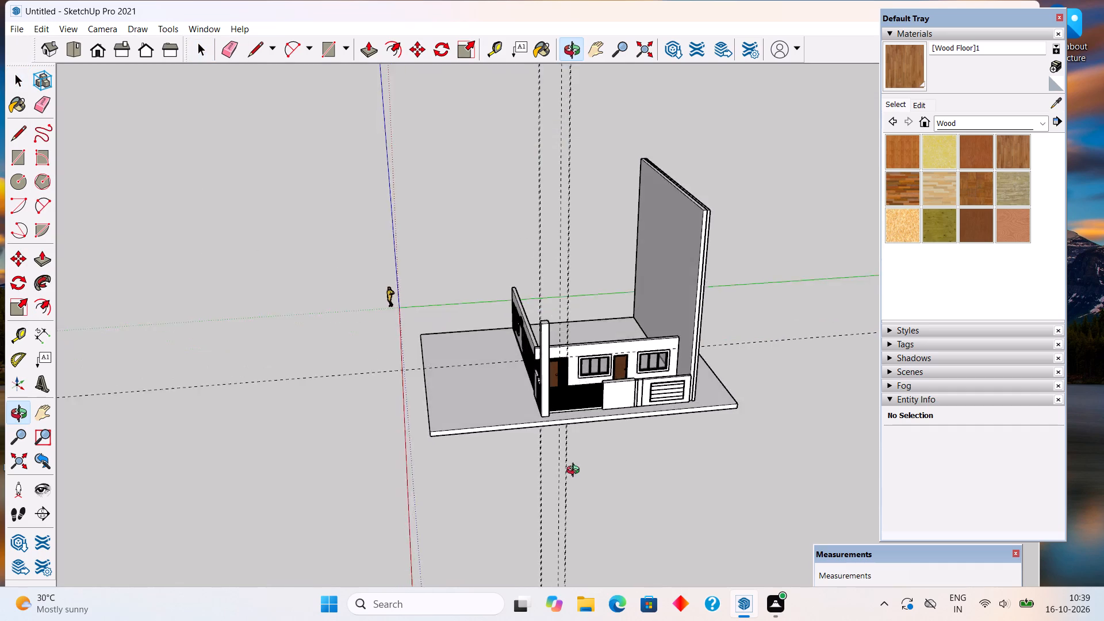
middle_click_drag(576, 471, 699, 427)
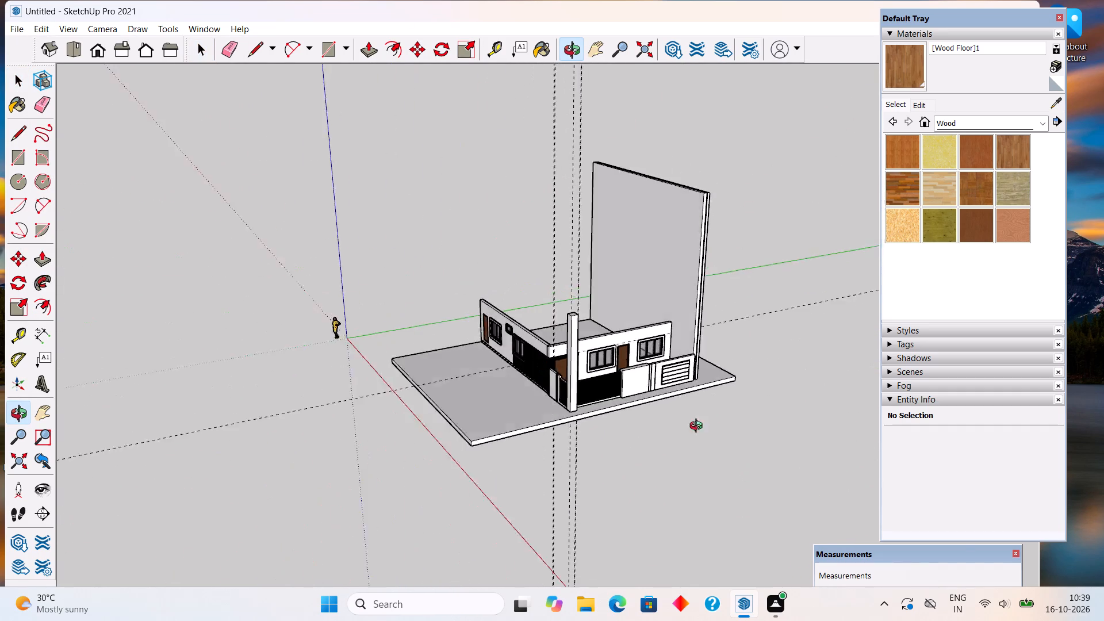
middle_click_drag(699, 427, 792, 420)
middle_click_drag(520, 283, 522, 323)
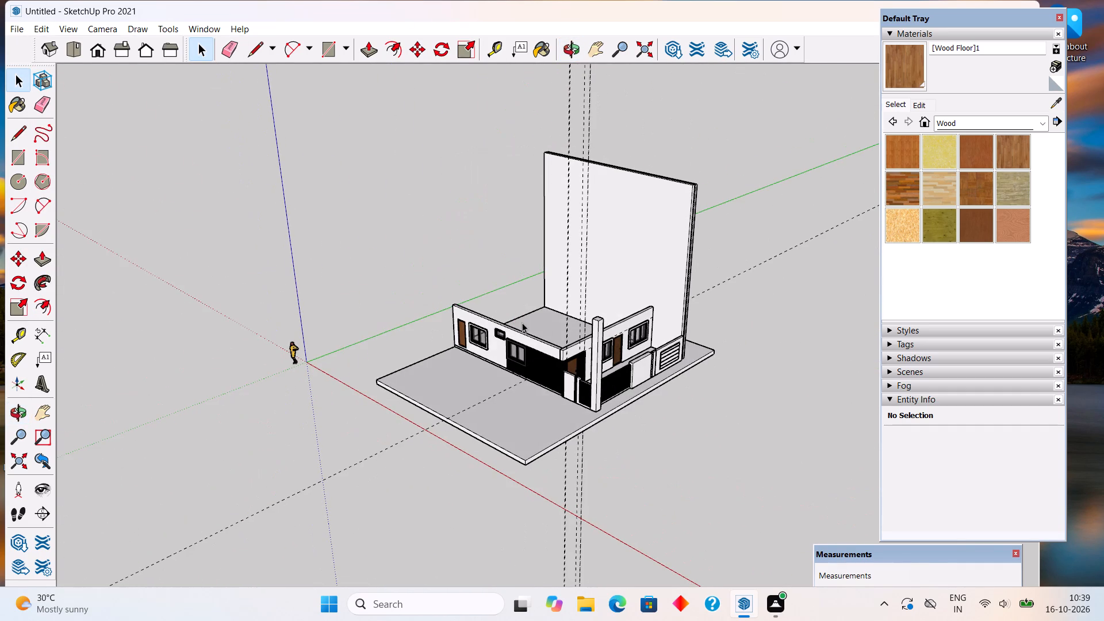
left_click(41, 24)
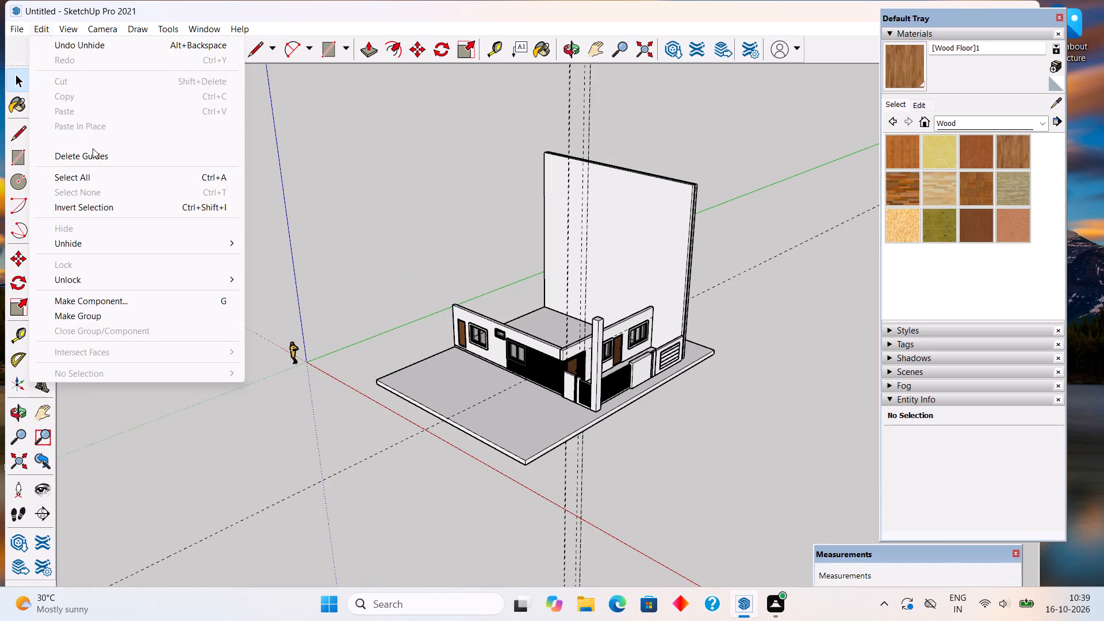
left_click(94, 155)
left_click(267, 213)
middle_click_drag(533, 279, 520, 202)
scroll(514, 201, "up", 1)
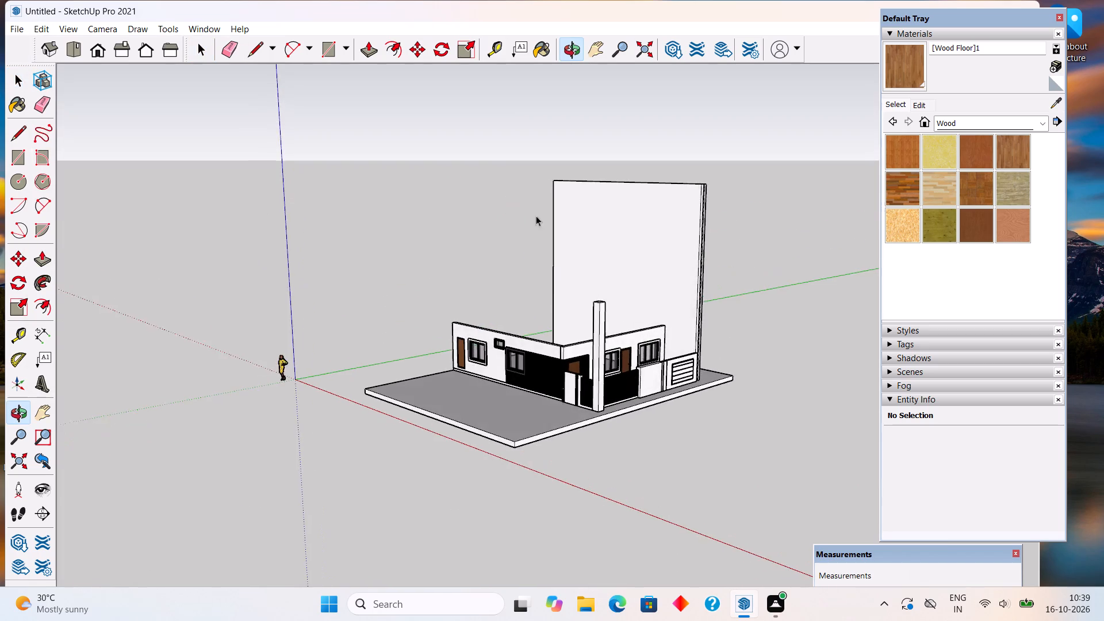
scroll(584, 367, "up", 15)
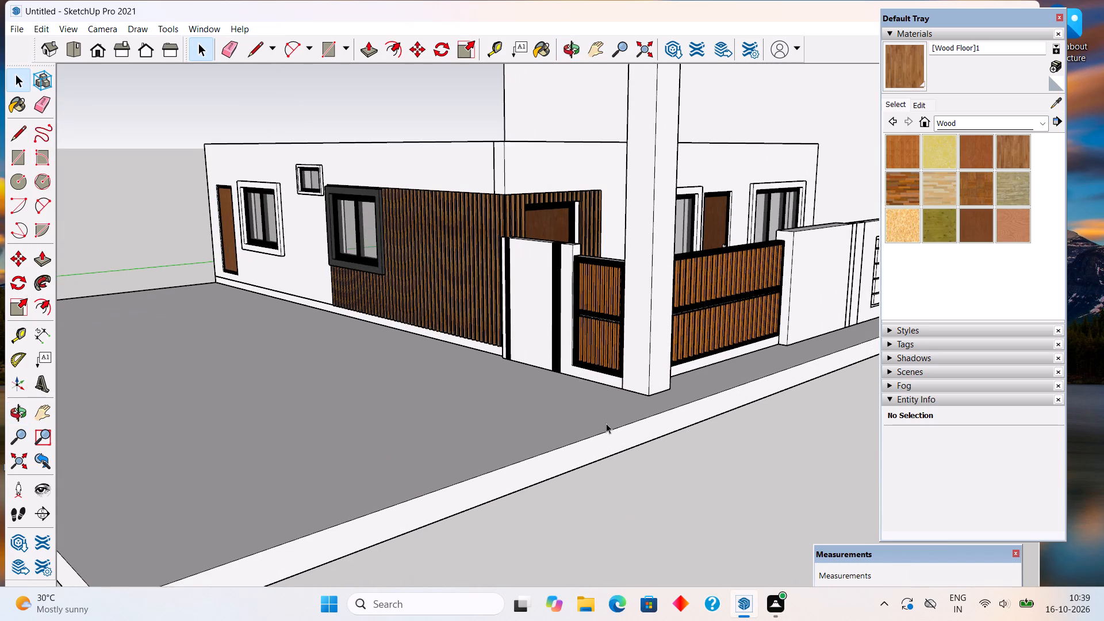
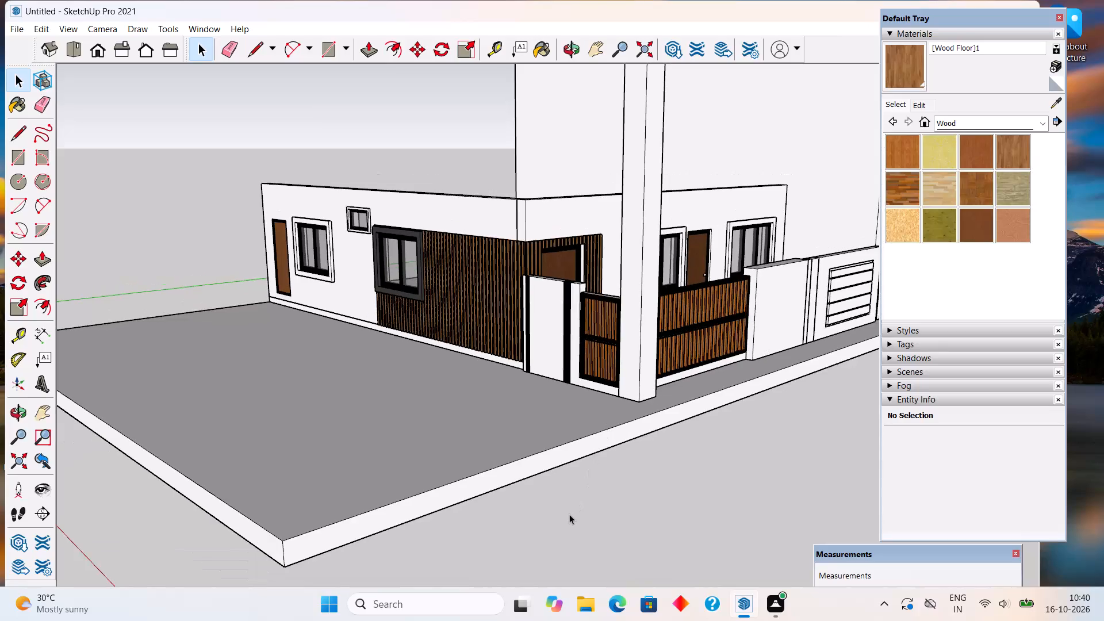
Examine the remaining ground floor, front gate and boundary wall from the side and front of the building.
scroll(568, 514, "down", 3)
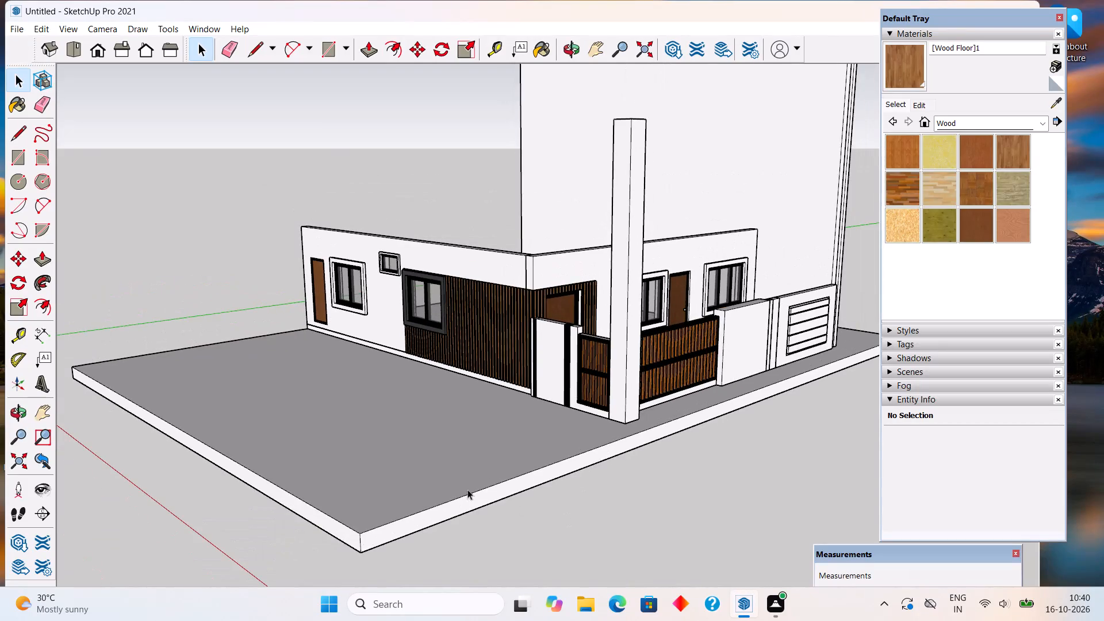
middle_click_drag(502, 478, 463, 507)
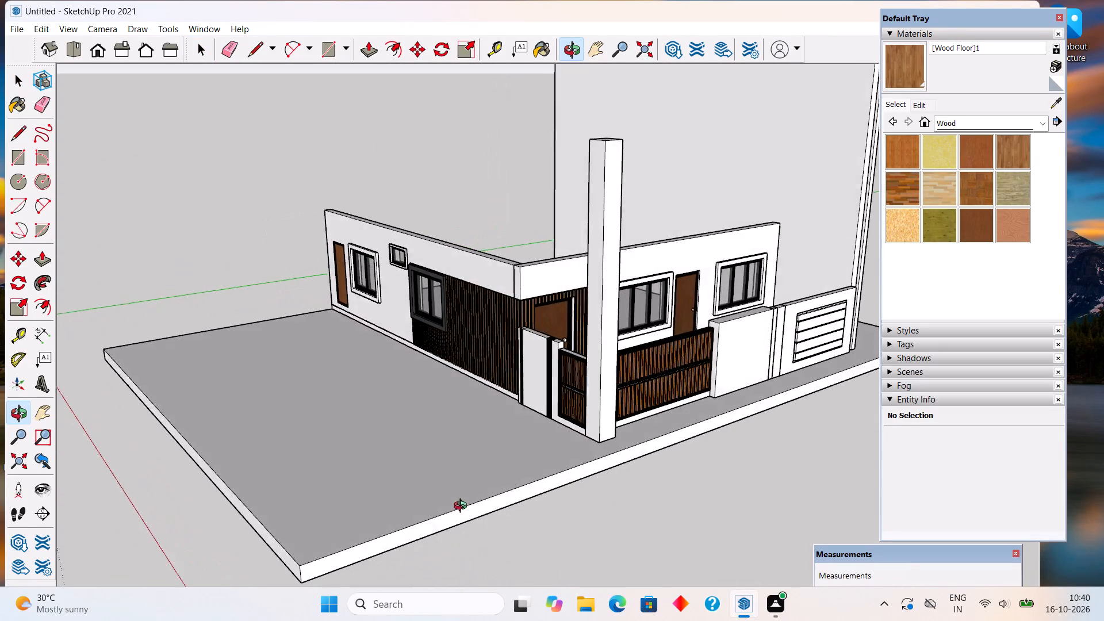
middle_click_drag(463, 507, 415, 506)
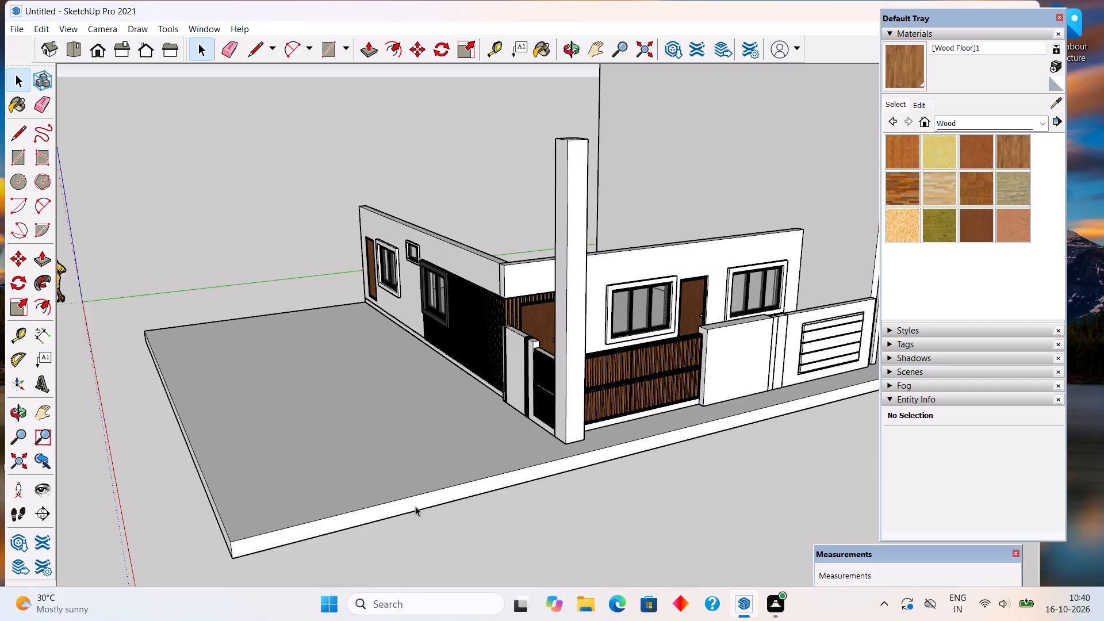
scroll(436, 546, "down", 3)
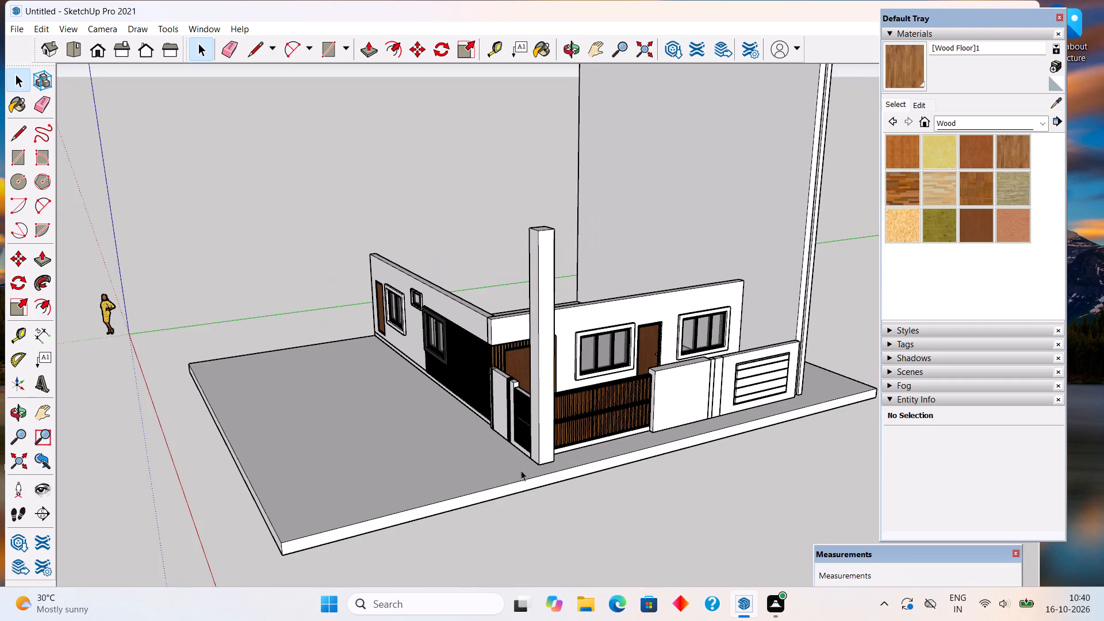
middle_click_drag(422, 493, 227, 537)
scroll(530, 386, "up", 2)
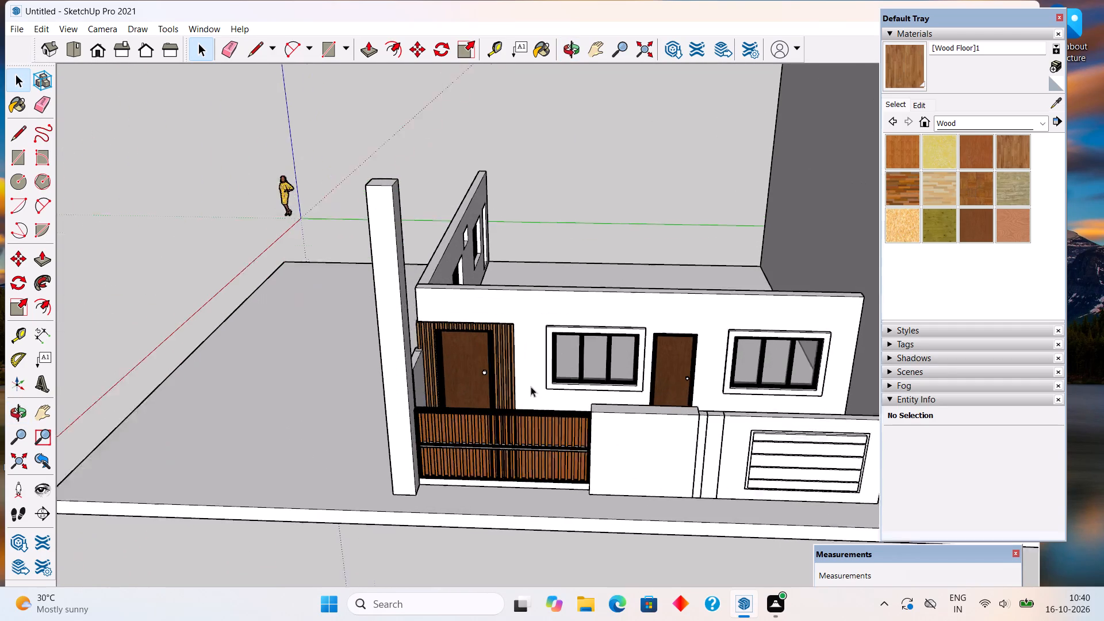
scroll(531, 386, "up", 2)
Delete the small high window on the ground floor's side wall: its white surround, black frame and glass pane.
middle_click_drag(360, 377, 733, 279)
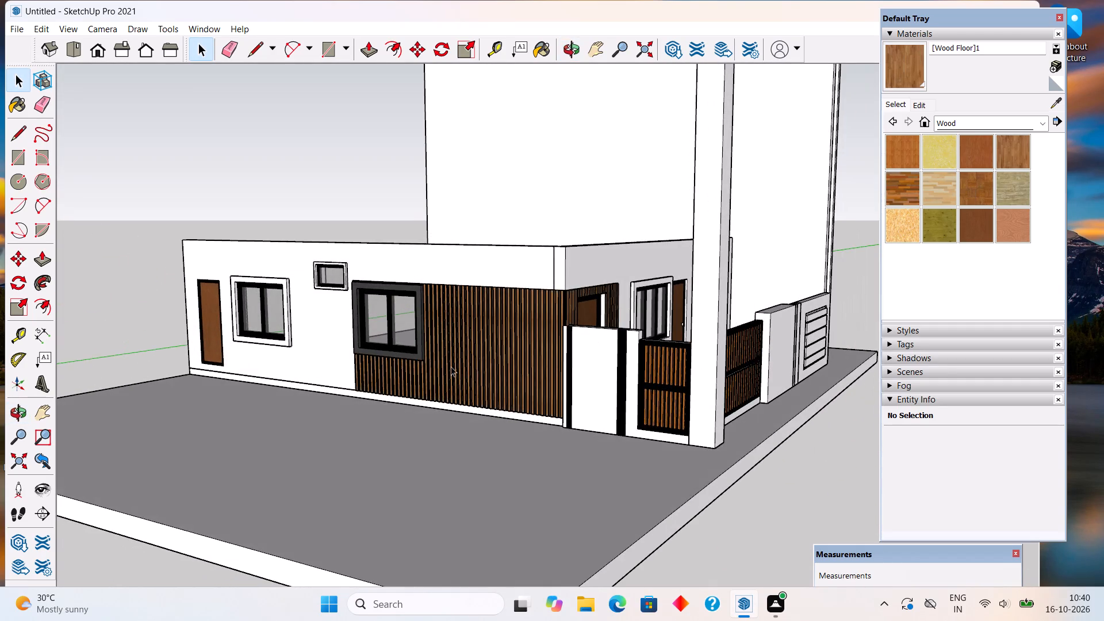
middle_click_drag(395, 359, 647, 361)
scroll(354, 233, "up", 5)
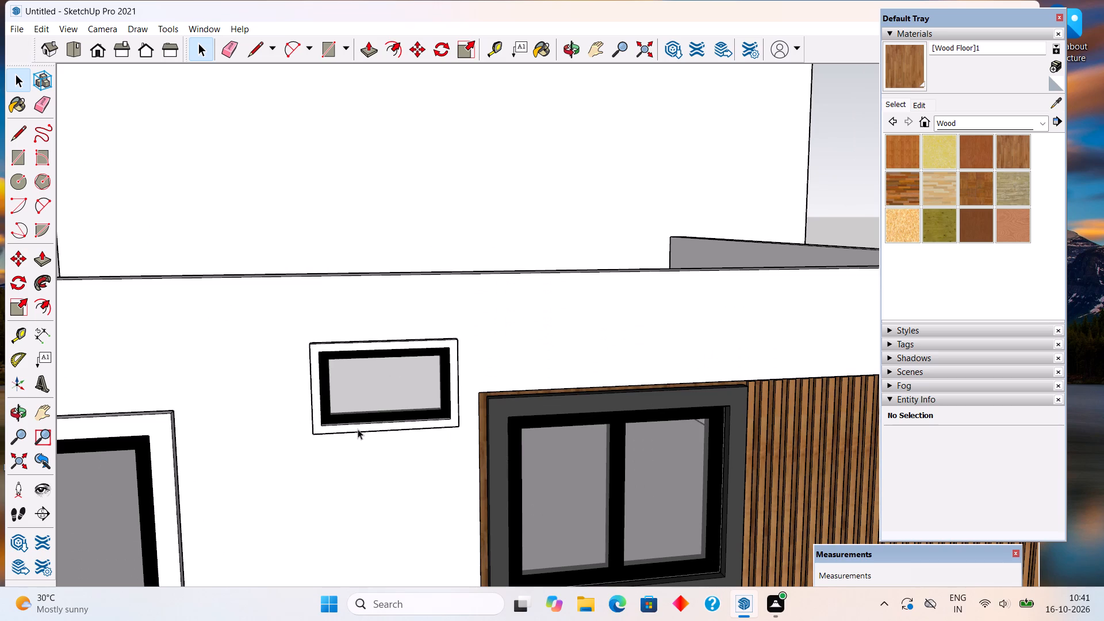
left_click(358, 428)
key("Delete")
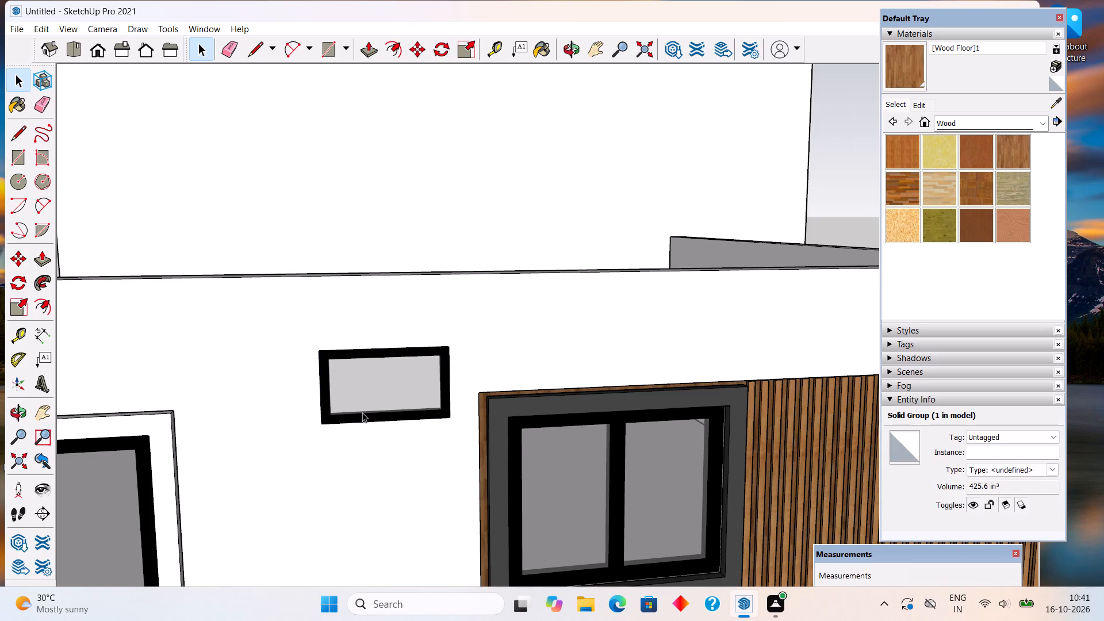
left_click(367, 417)
key("Delete")
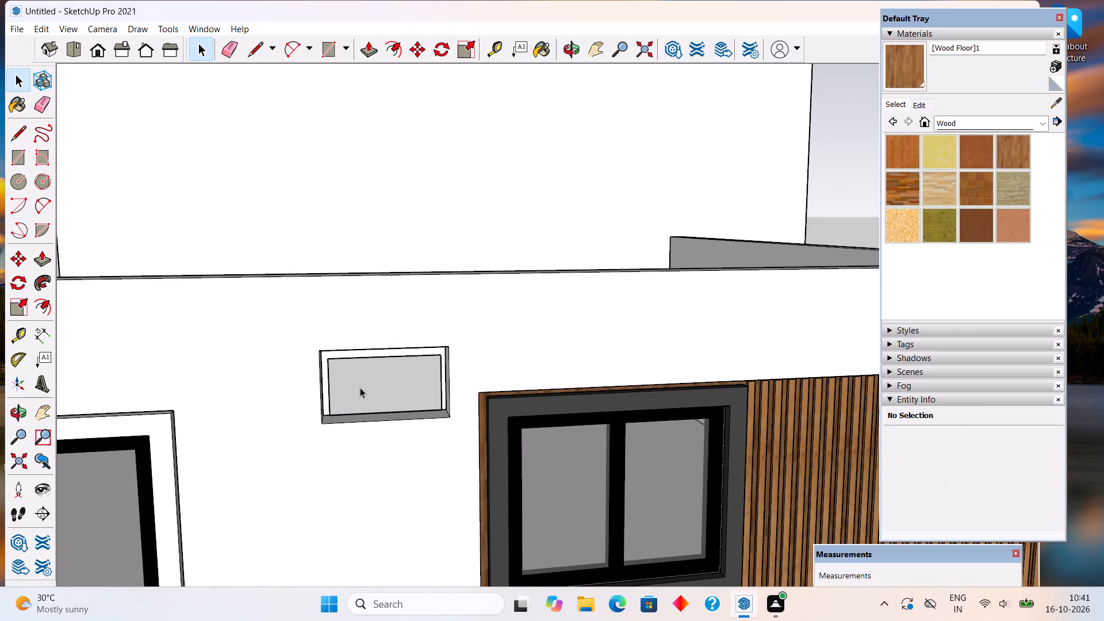
middle_click_drag(312, 417, 206, 415)
scroll(244, 383, "up", 3)
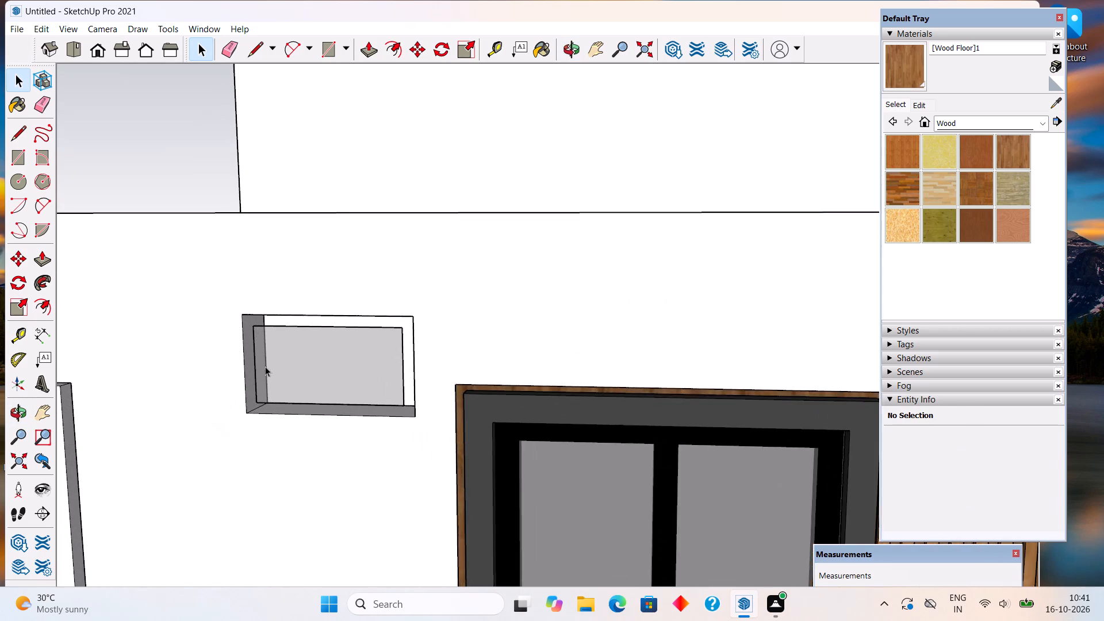
scroll(265, 366, "up", 4)
scroll(260, 313, "up", 2)
left_click(267, 338)
key("Delete")
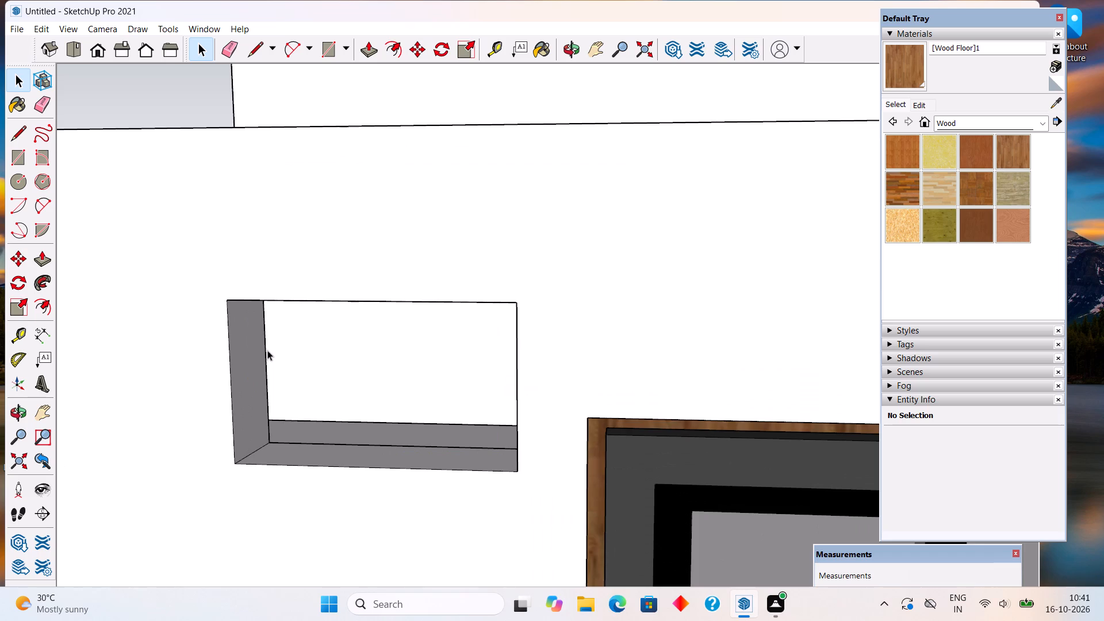
scroll(288, 385, "down", 4)
scroll(385, 401, "down", 3)
middle_click_drag(352, 448, 415, 419)
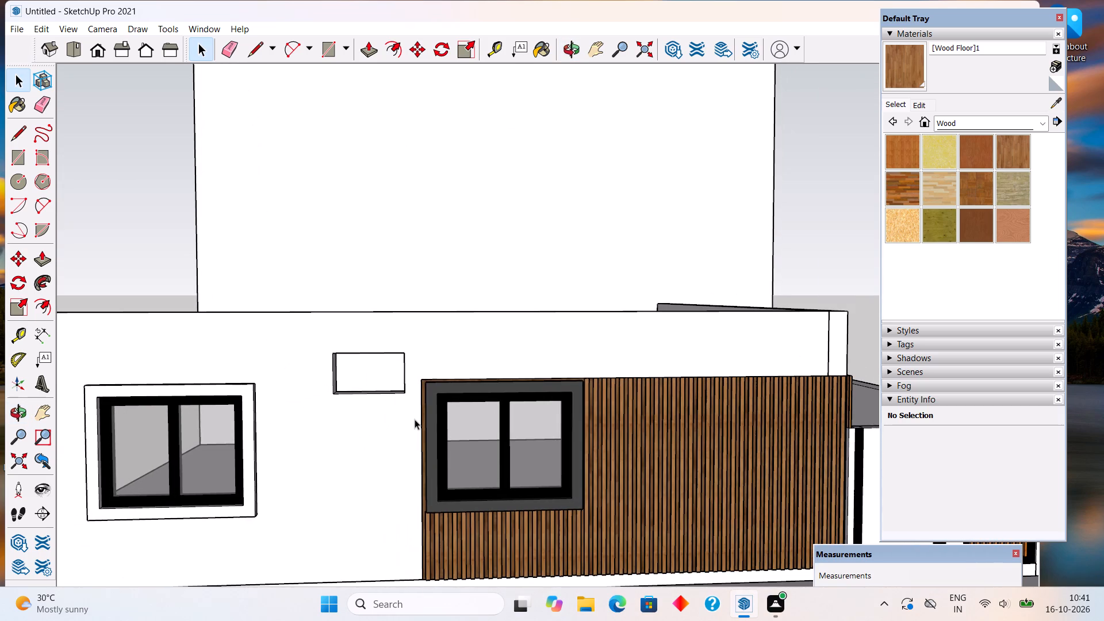
middle_click_drag(421, 417, 457, 379)
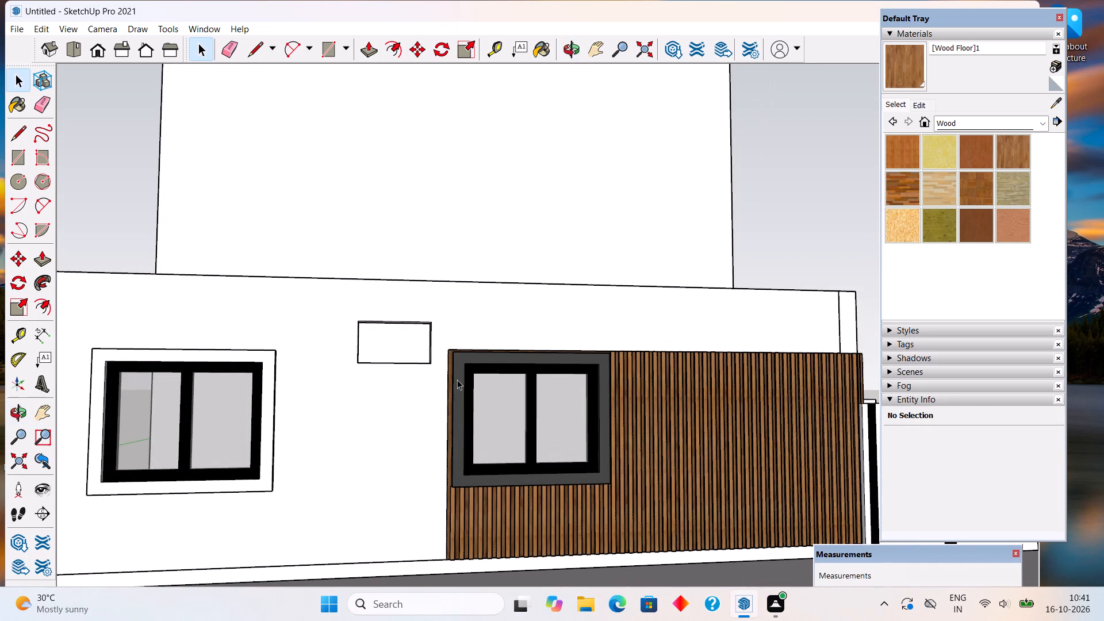
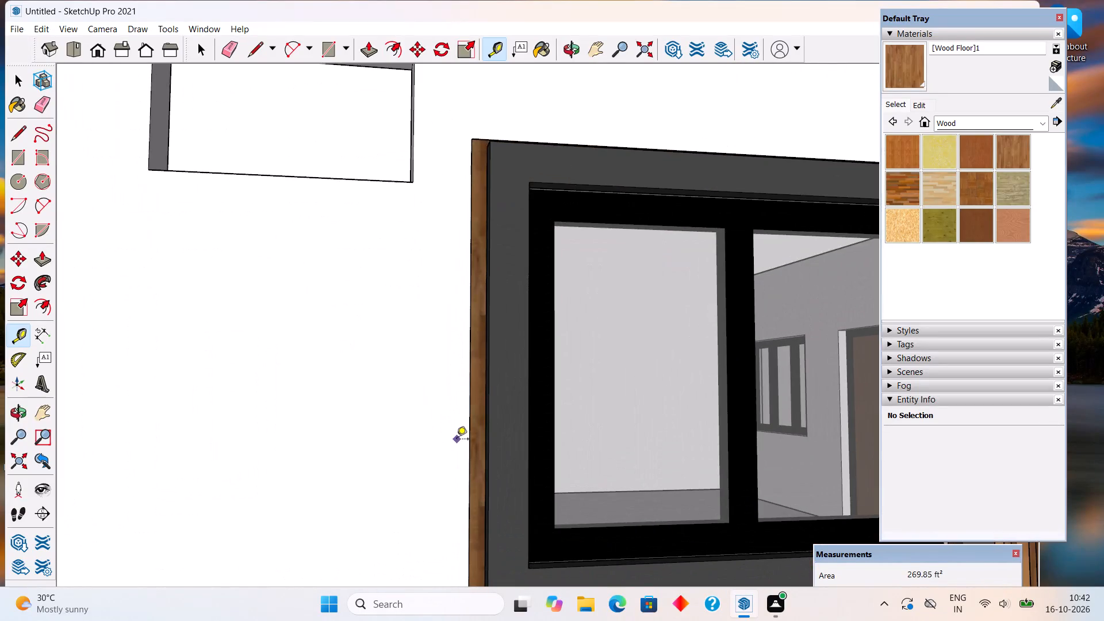
Place a vertical guide on the side wall's plain surface, 3' from the vertical edge of the wood cladding.
middle_click_drag(457, 440, 722, 471)
scroll(623, 455, "up", 5)
scroll(516, 457, "up", 3)
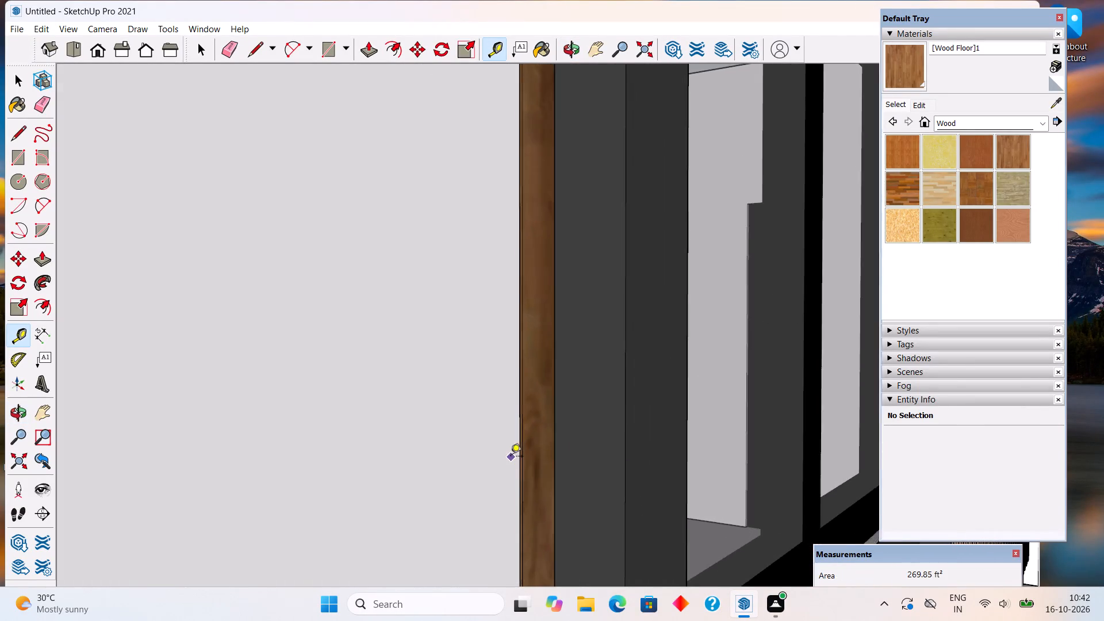
scroll(511, 457, "up", 17)
left_click(542, 416)
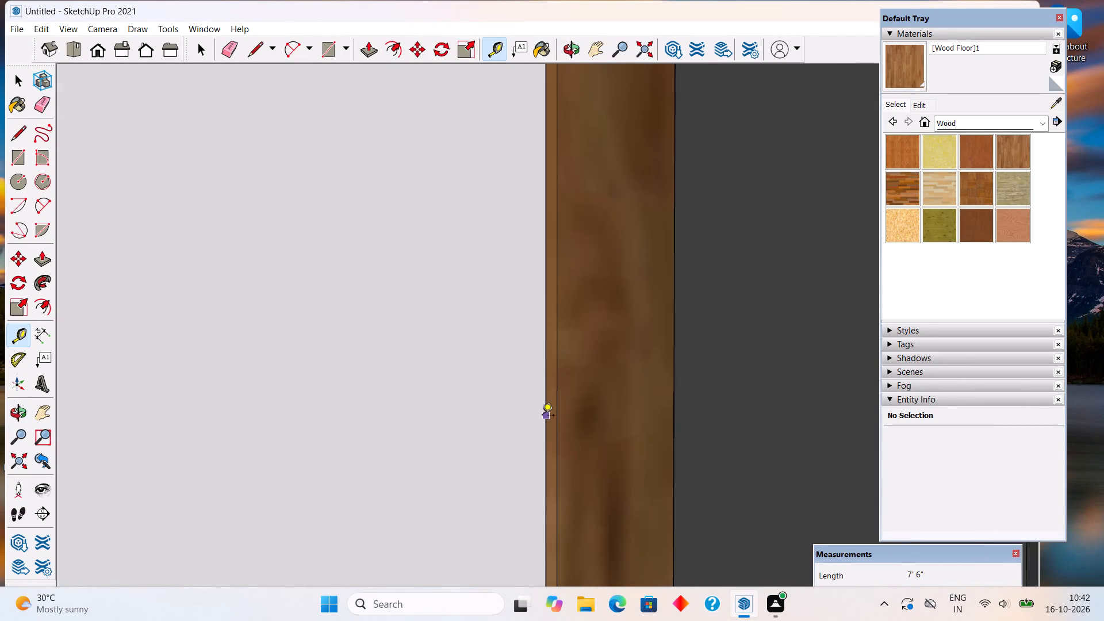
scroll(460, 456, "down", 20)
scroll(460, 456, "down", 10)
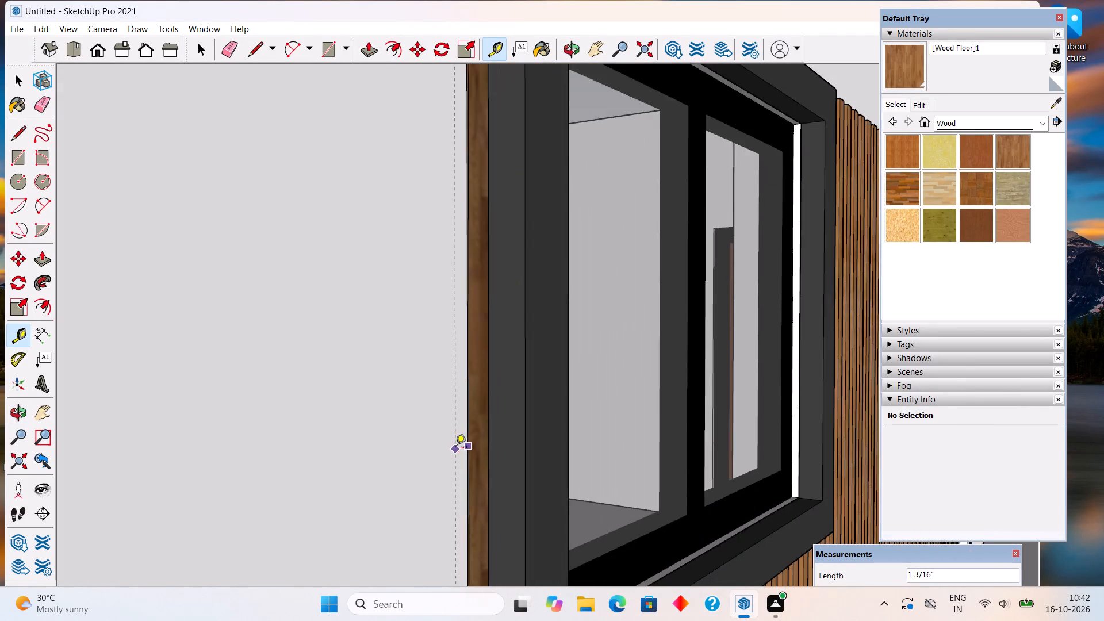
scroll(455, 448, "down", 4)
scroll(311, 484, "down", 10)
middle_click_drag(210, 473, 170, 481)
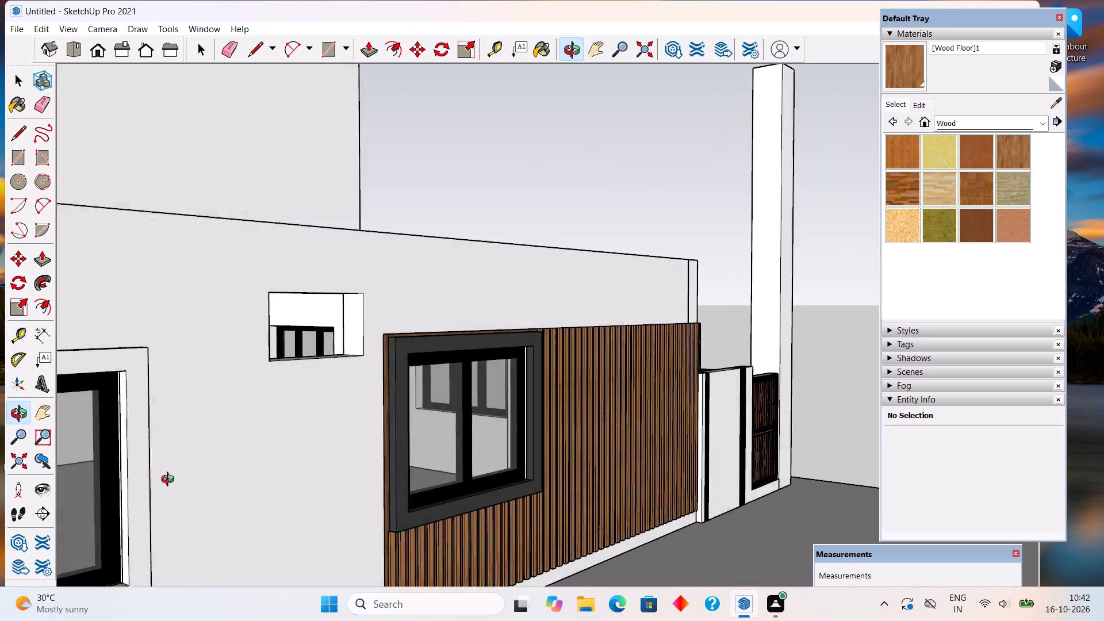
middle_click_drag(170, 481, 2, 500)
scroll(155, 476, "up", 5)
middle_click_drag(214, 445, 85, 453)
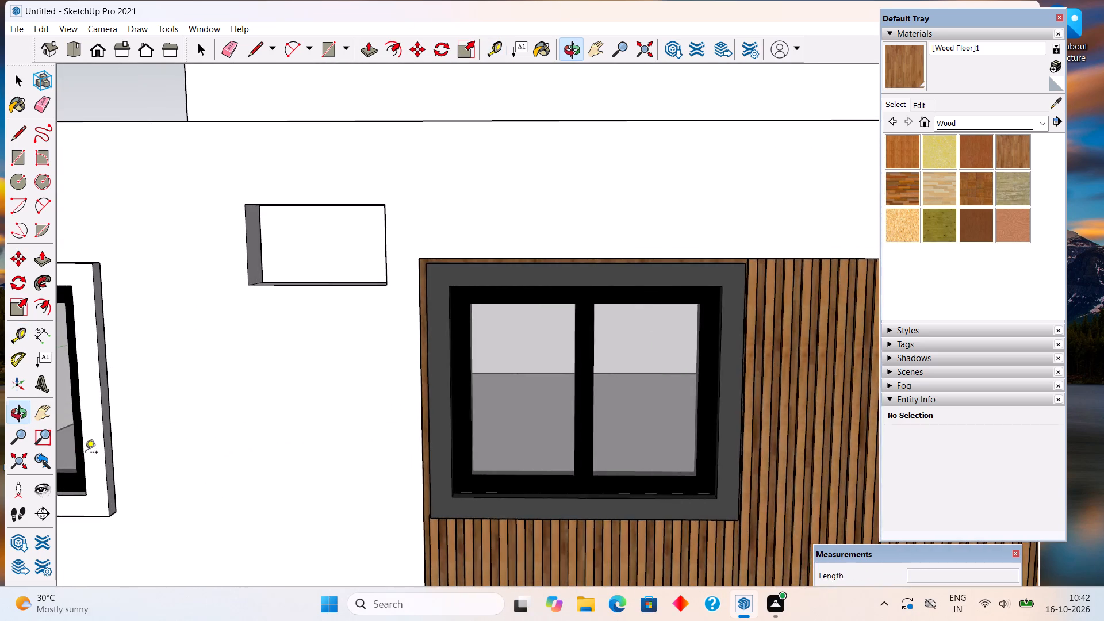
scroll(86, 453, "up", 5)
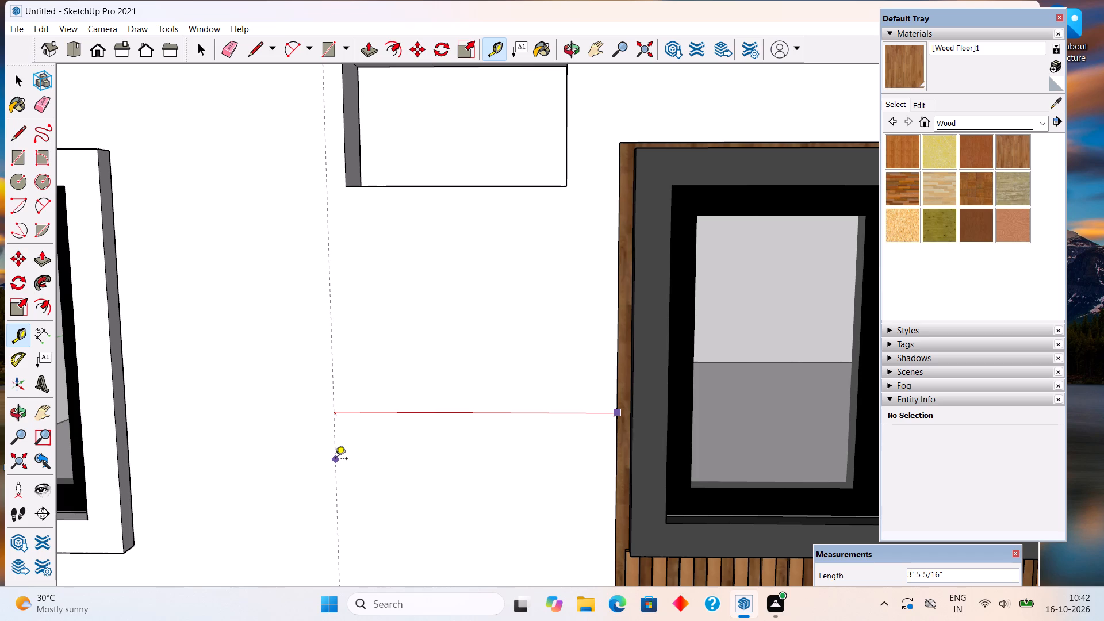
type("3'")
key("Return")
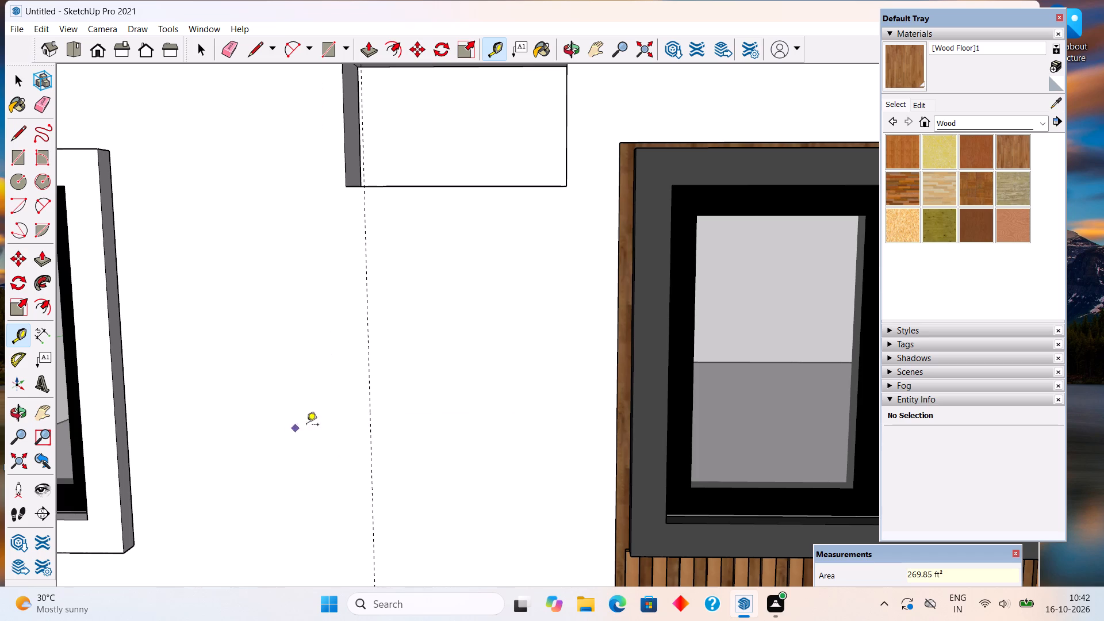
Add two vertical guides, one 1.5' to each side of the guide that stands 3' from the cladding.
left_click(371, 442)
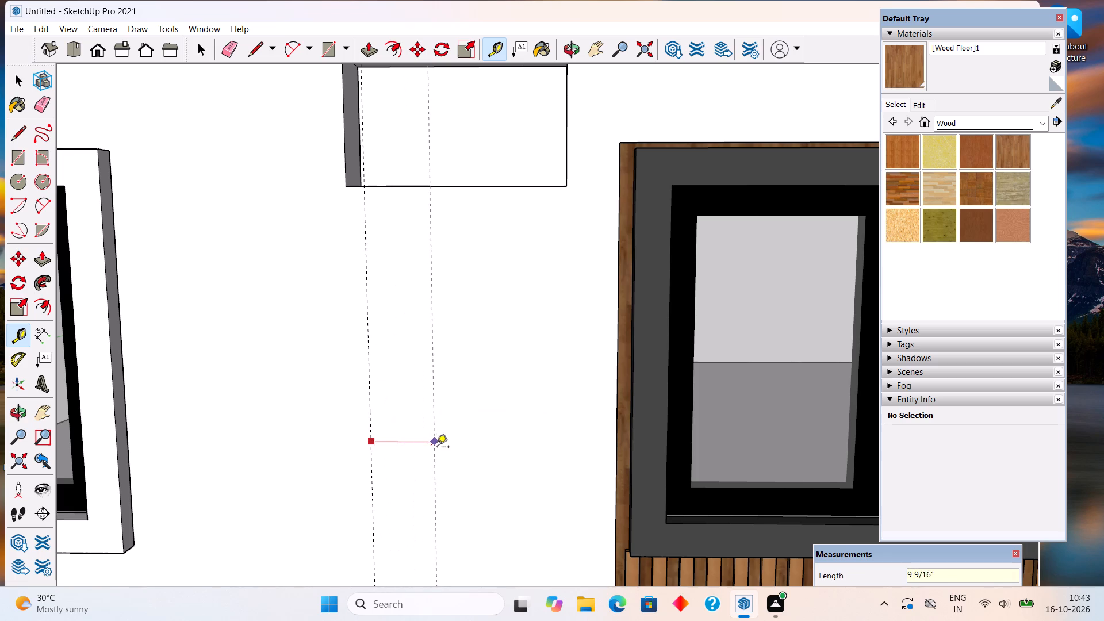
type("1.5'")
key("Return")
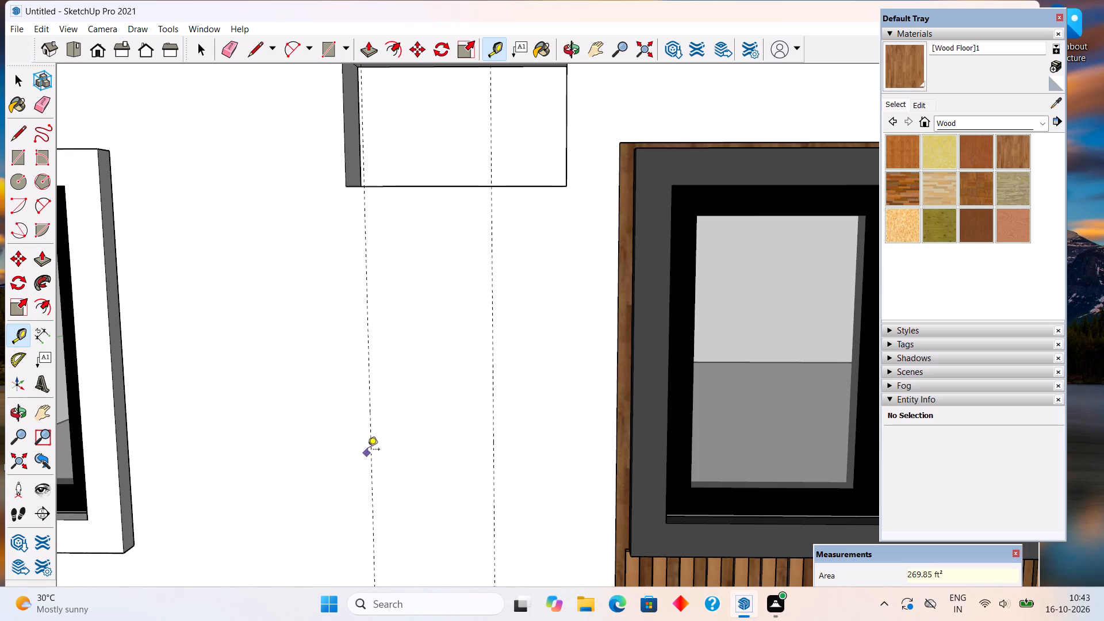
left_click(369, 448)
type("1.5'")
key("Return")
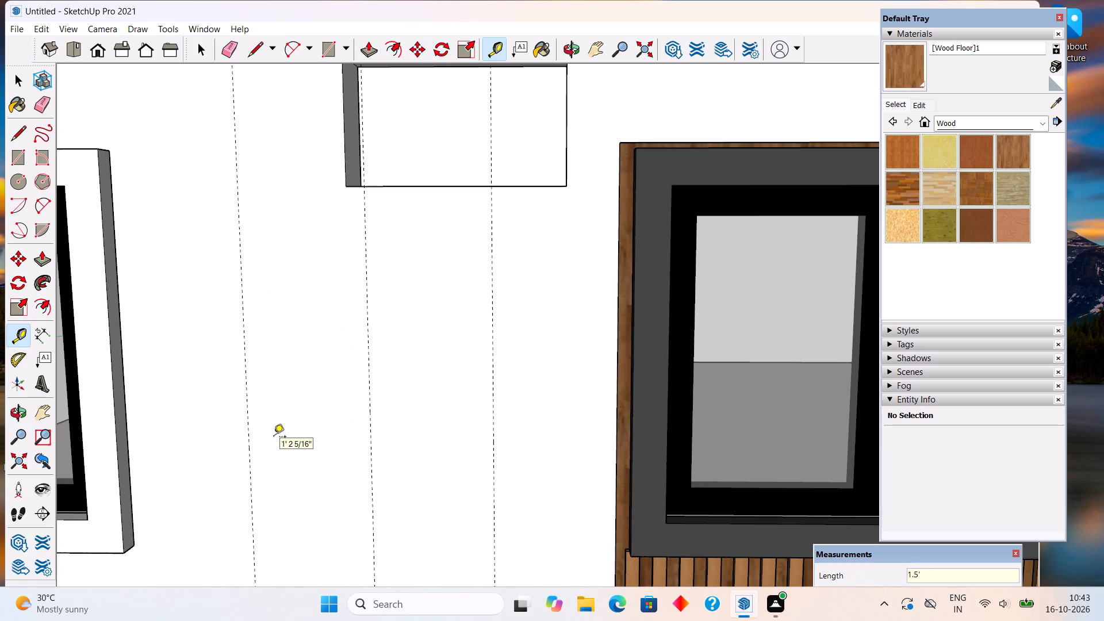
Push/Pull the small opening's inner side face nearest the cladding inward 10 9/16" to the nearest vertical guide.
scroll(274, 438, "down", 6)
key("space")
middle_click_drag(333, 470, 455, 582)
scroll(542, 398, "up", 5)
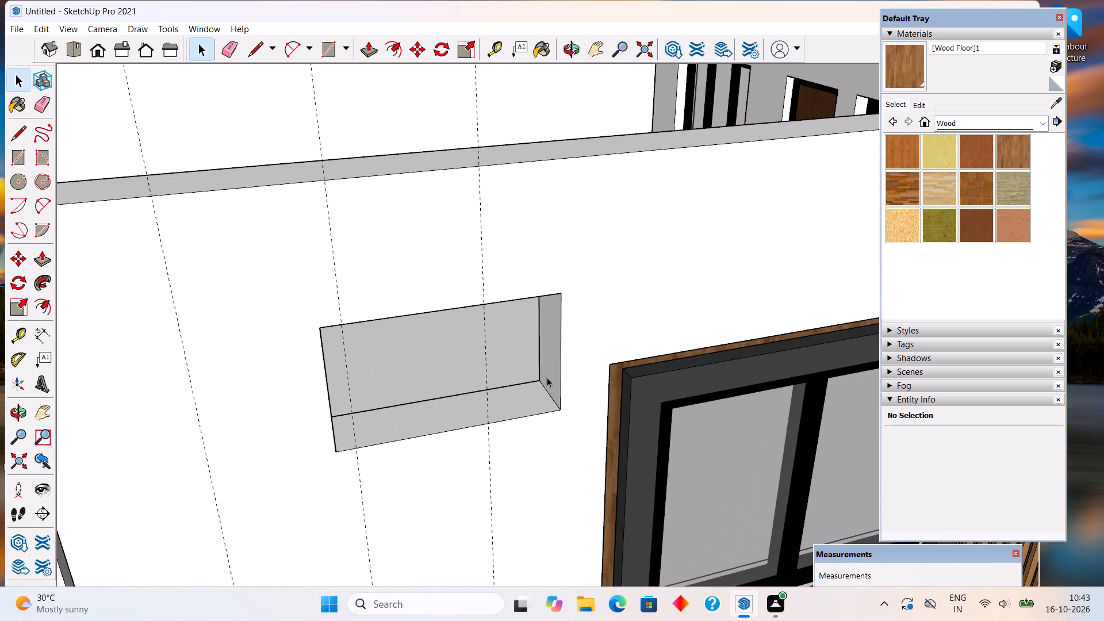
left_click(547, 377)
triple_click(547, 377)
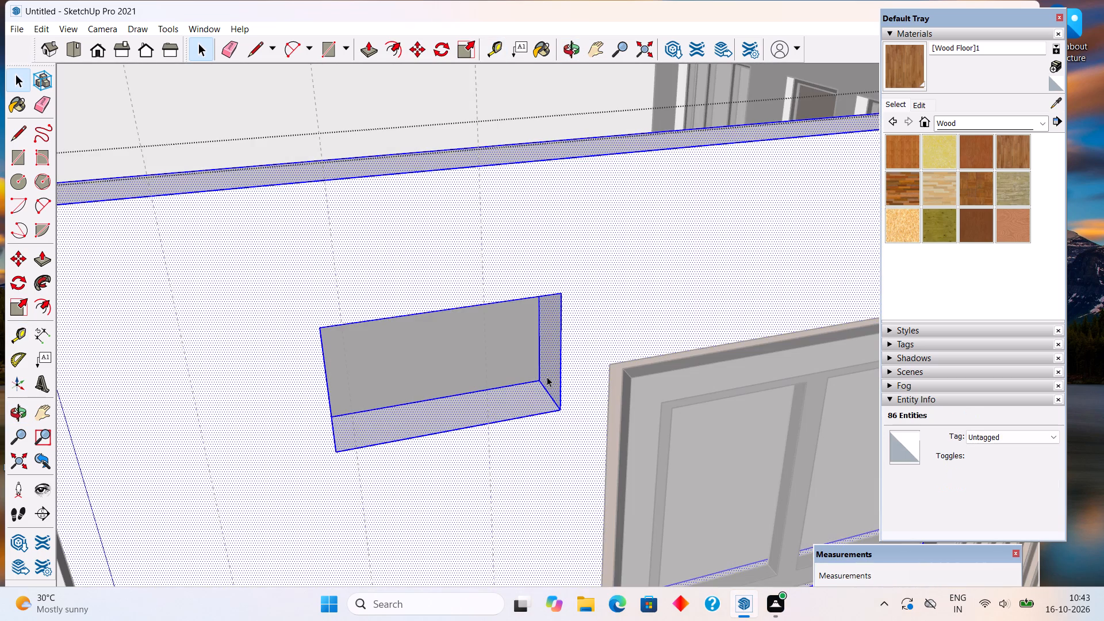
key("p")
left_click(547, 377)
left_click(481, 412)
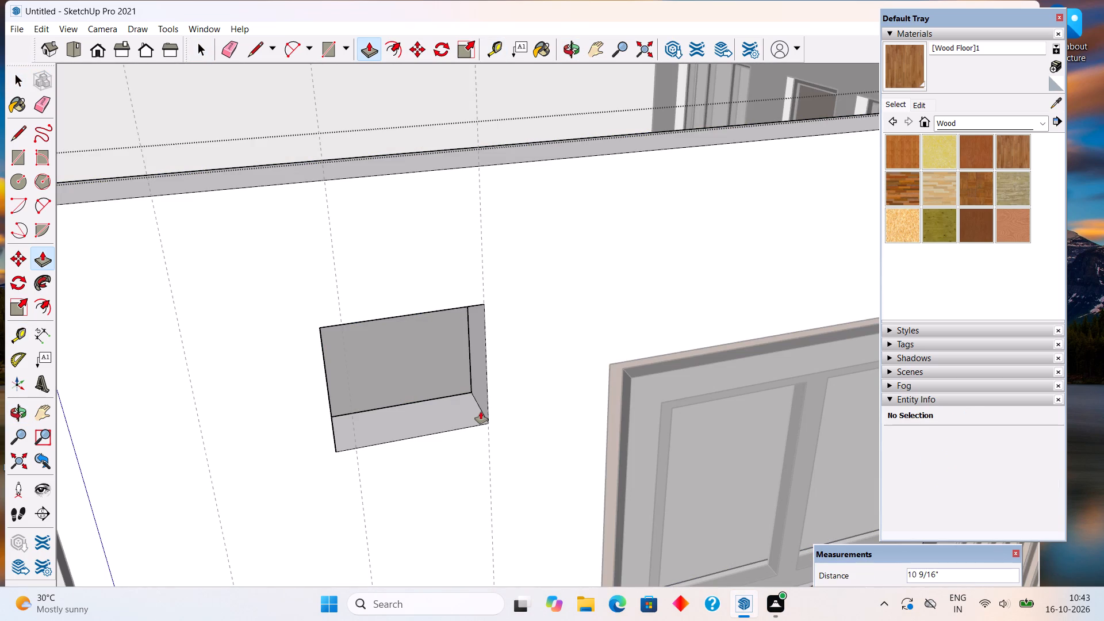
Push/Pull the small opening's opposite side face outward about 1' 3 3/8" to the vertical guide farthest from the cladding.
middle_click_drag(379, 391, 297, 369)
scroll(297, 369, "down", 4)
scroll(156, 326, "down", 5)
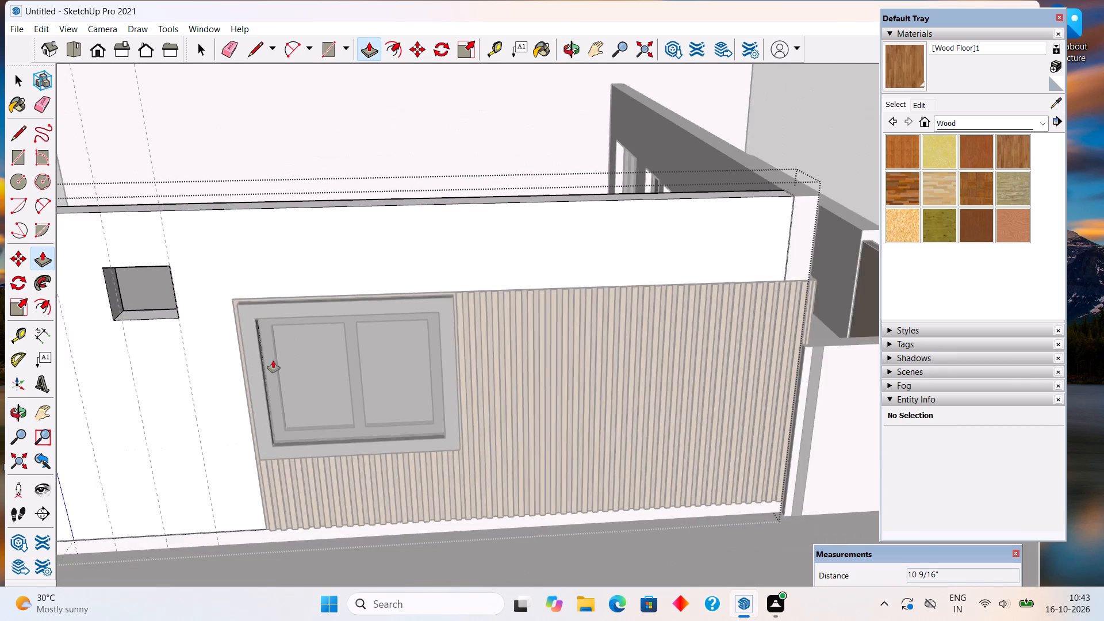
scroll(273, 361, "down", 6)
scroll(52, 284, "up", 4)
scroll(100, 287, "up", 9)
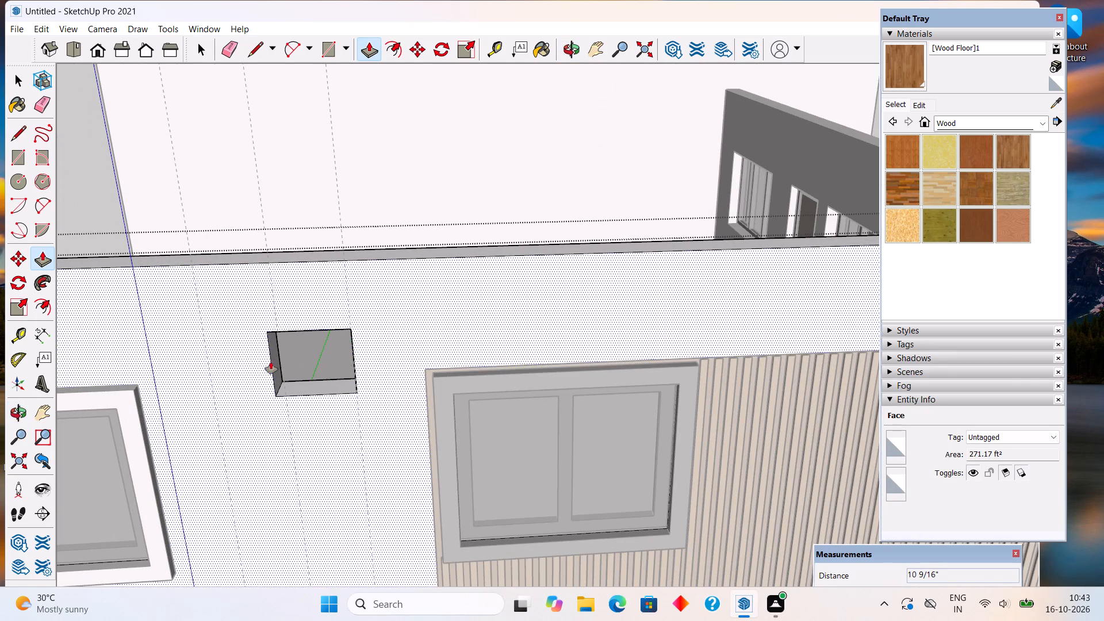
left_click(280, 368)
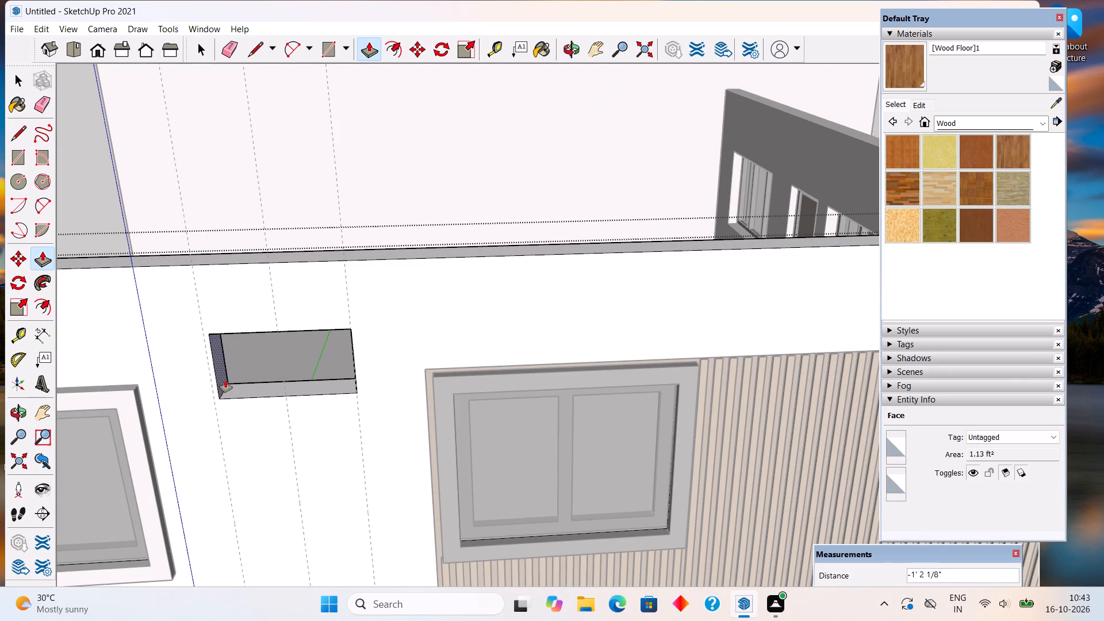
left_click(214, 390)
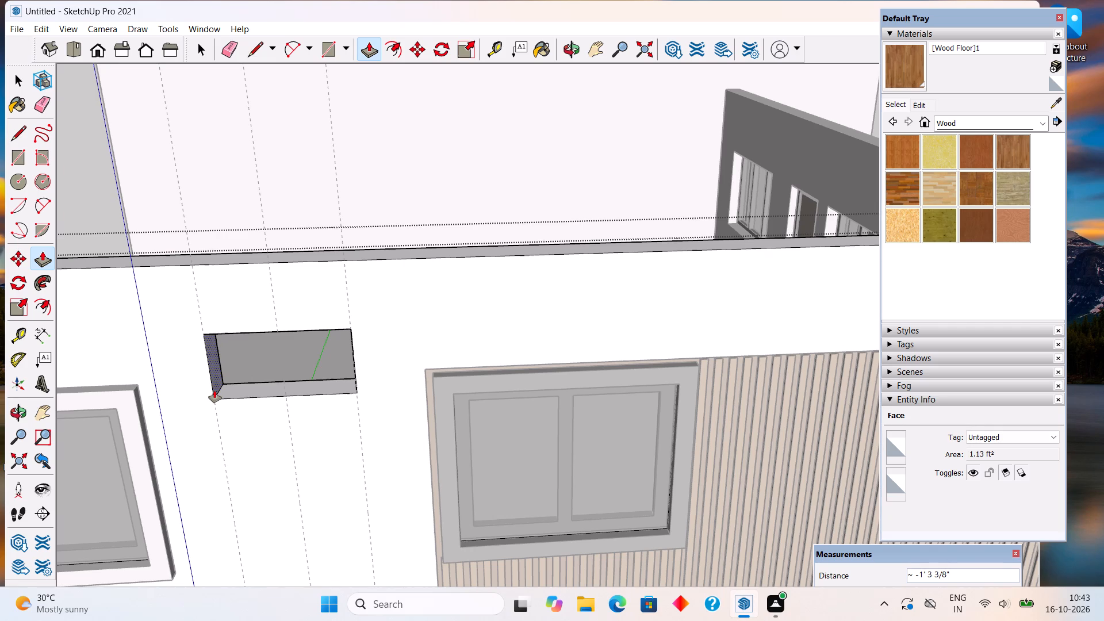
Place a horizontal guide parallel to the side wall's top edge, level with the top of the wood cladding.
middle_click_drag(250, 412, 269, 305)
key("t")
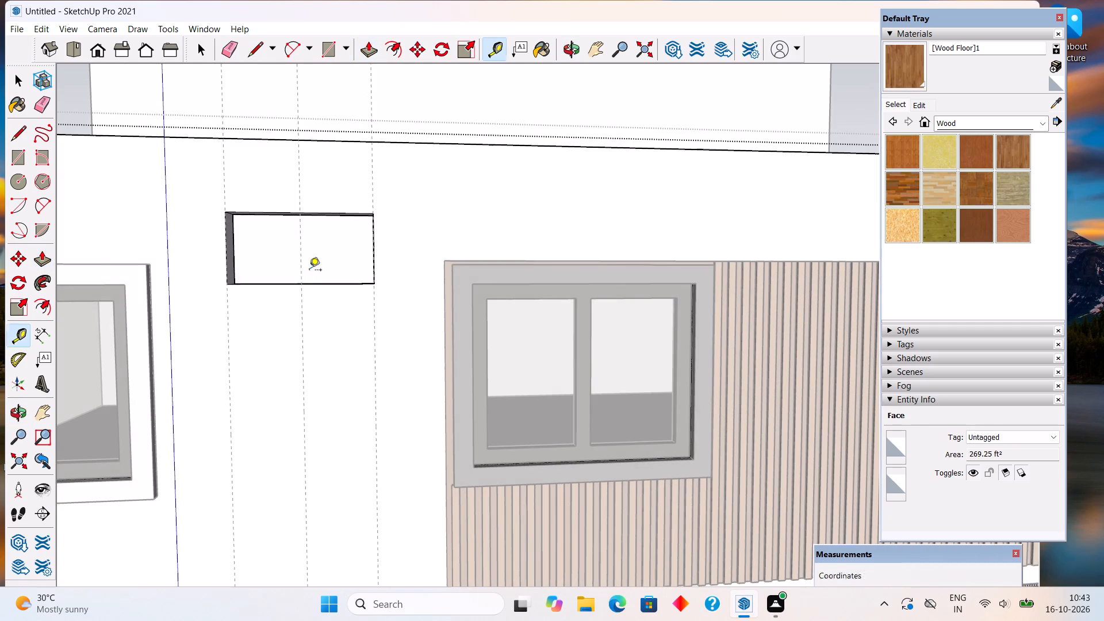
left_click(423, 144)
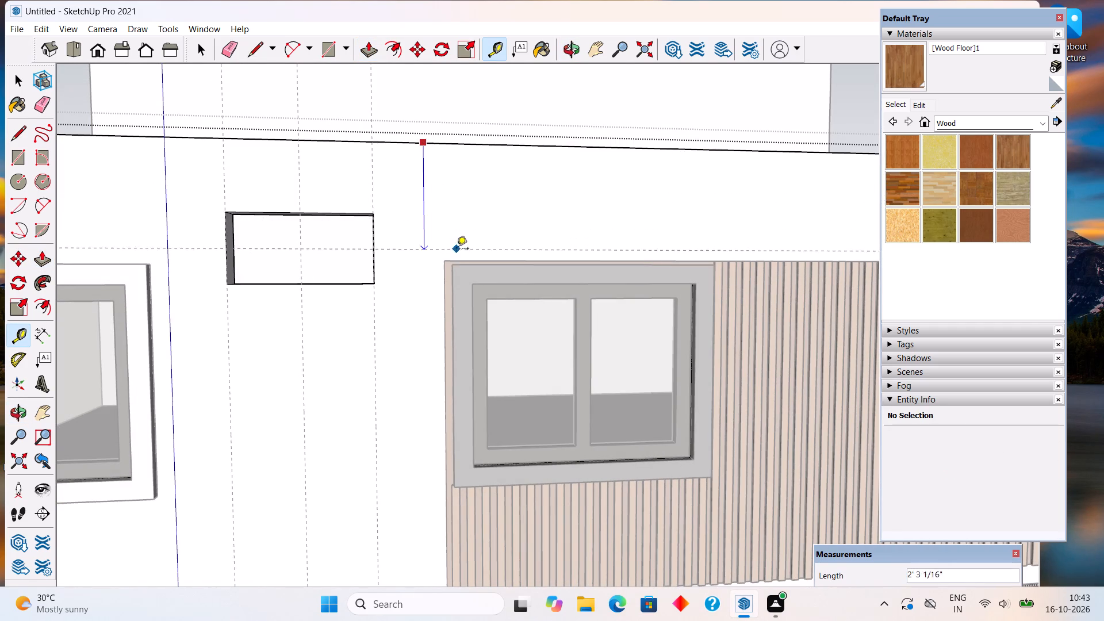
scroll(465, 256, "up", 5)
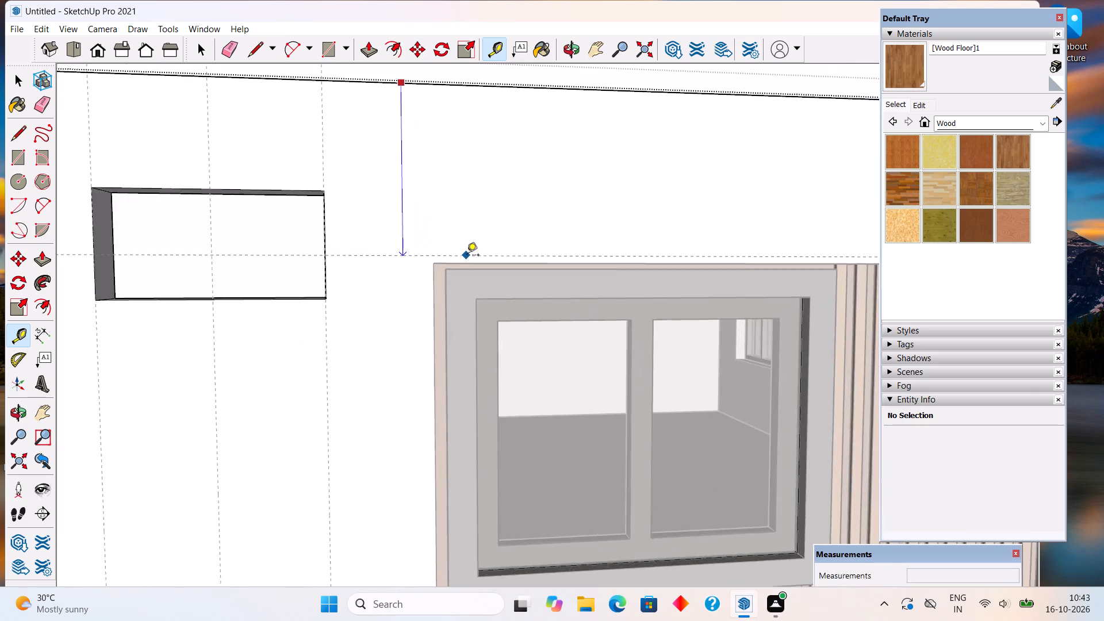
scroll(467, 256, "up", 12)
middle_click_drag(473, 259, 472, 343)
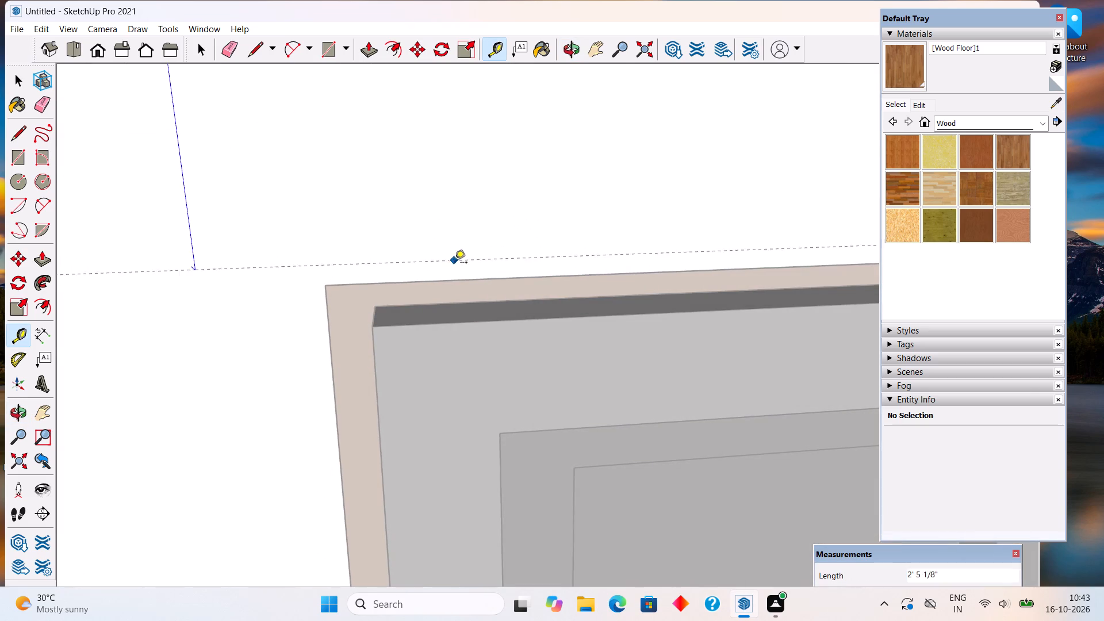
scroll(462, 277, "up", 10)
middle_click_drag(465, 274, 465, 314)
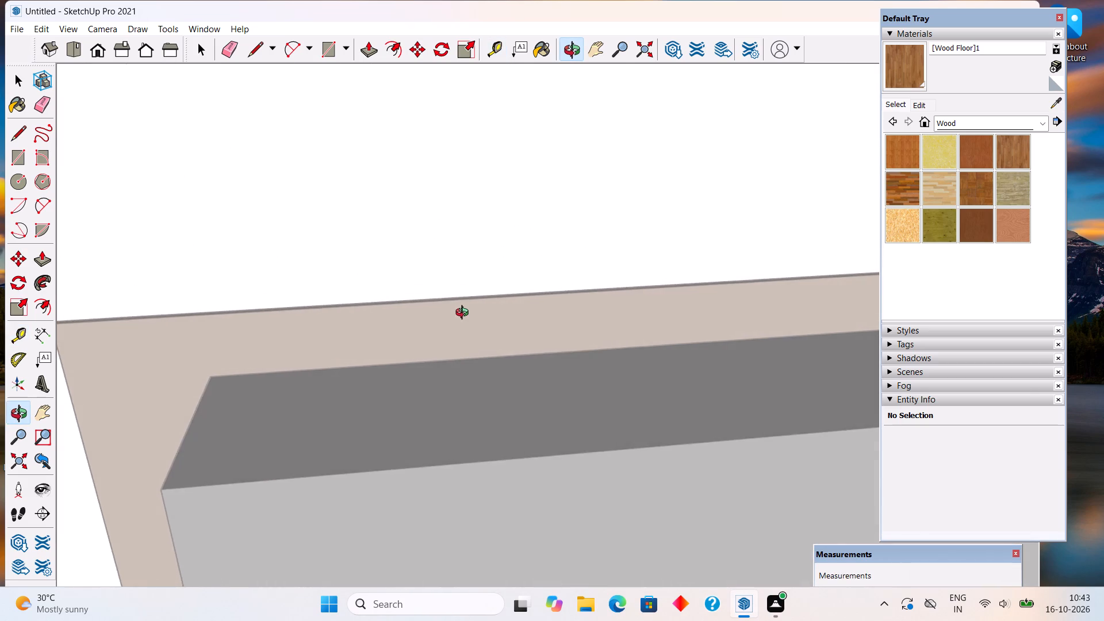
middle_click_drag(465, 314, 465, 316)
scroll(465, 316, "up", 5)
left_click(467, 290)
scroll(467, 290, "down", 6)
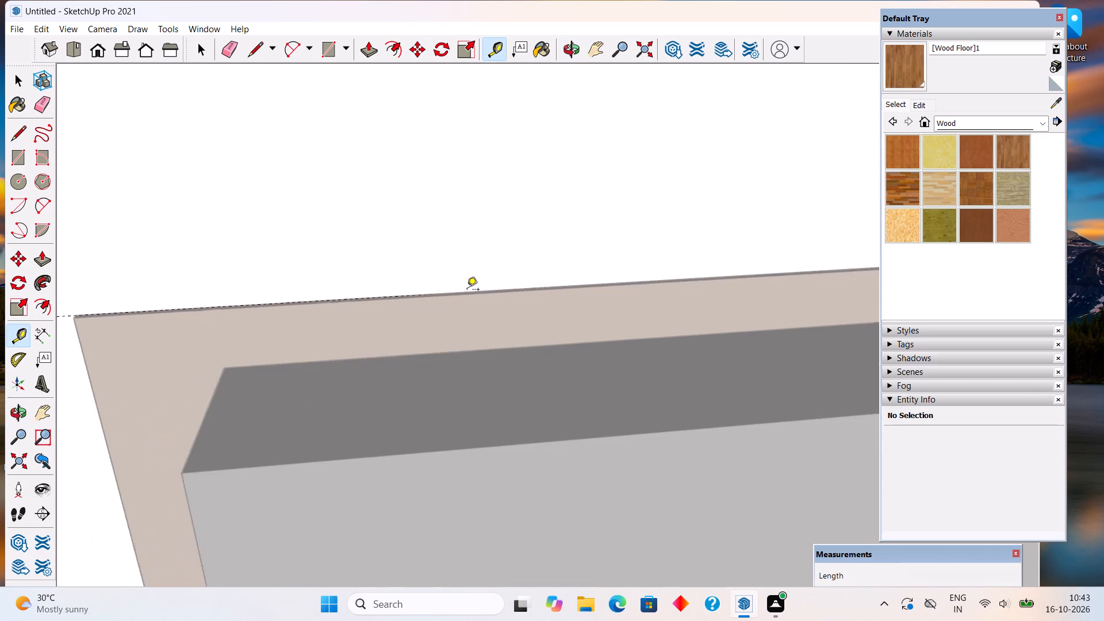
scroll(467, 290, "down", 20)
scroll(467, 290, "down", 4)
middle_click_drag(443, 381, 444, 306)
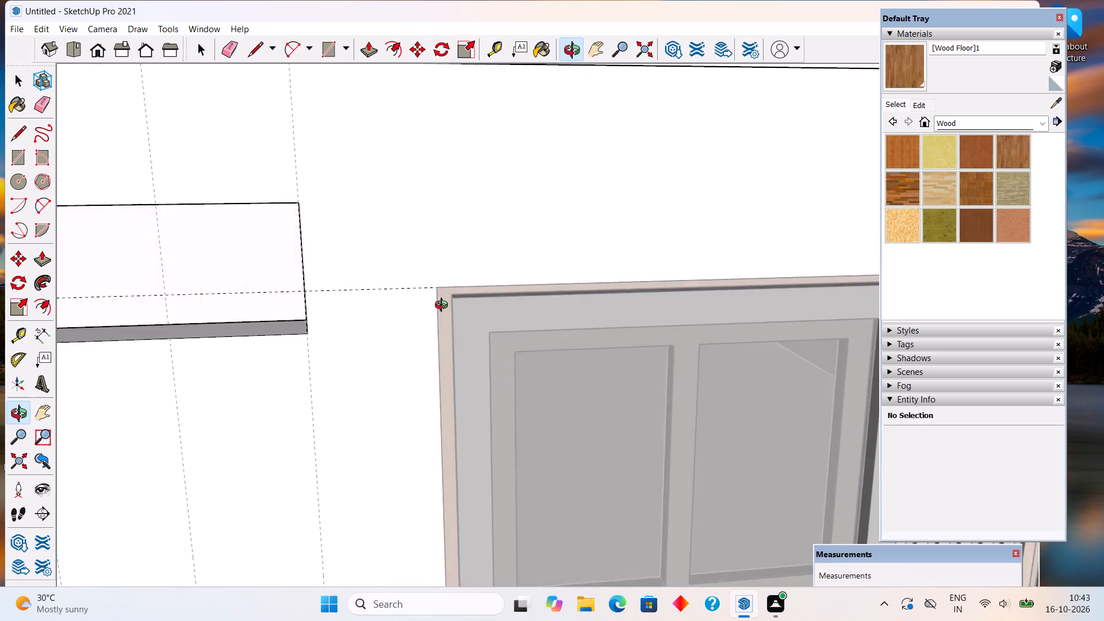
middle_click_drag(444, 306, 459, 264)
scroll(459, 264, "down", 3)
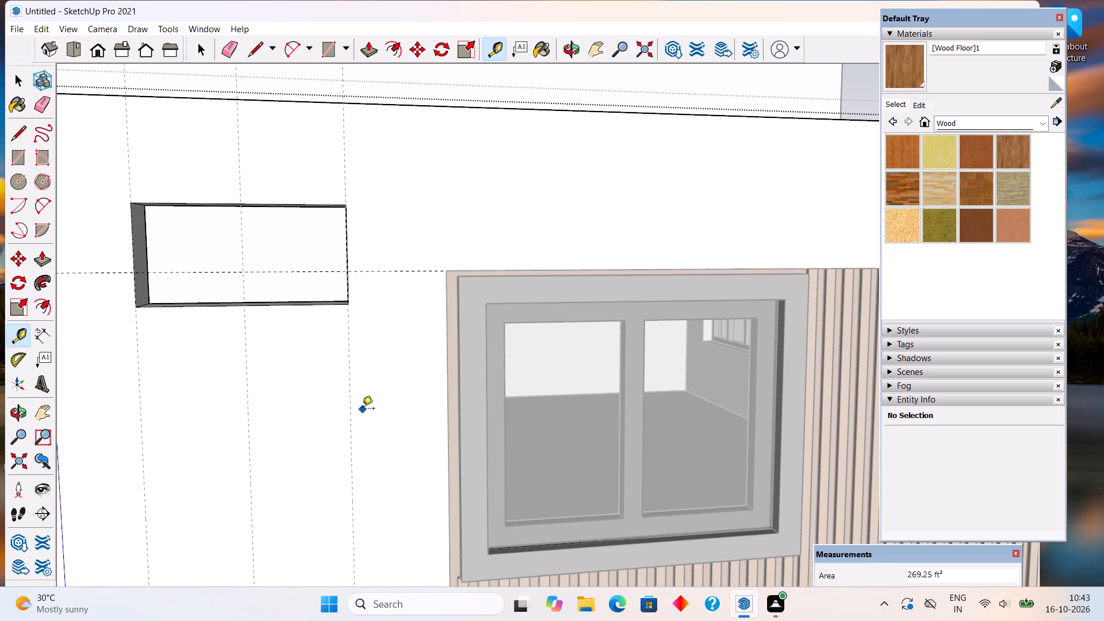
Add a second horizontal guide 3" below the guide level with the cladding's top.
key("space")
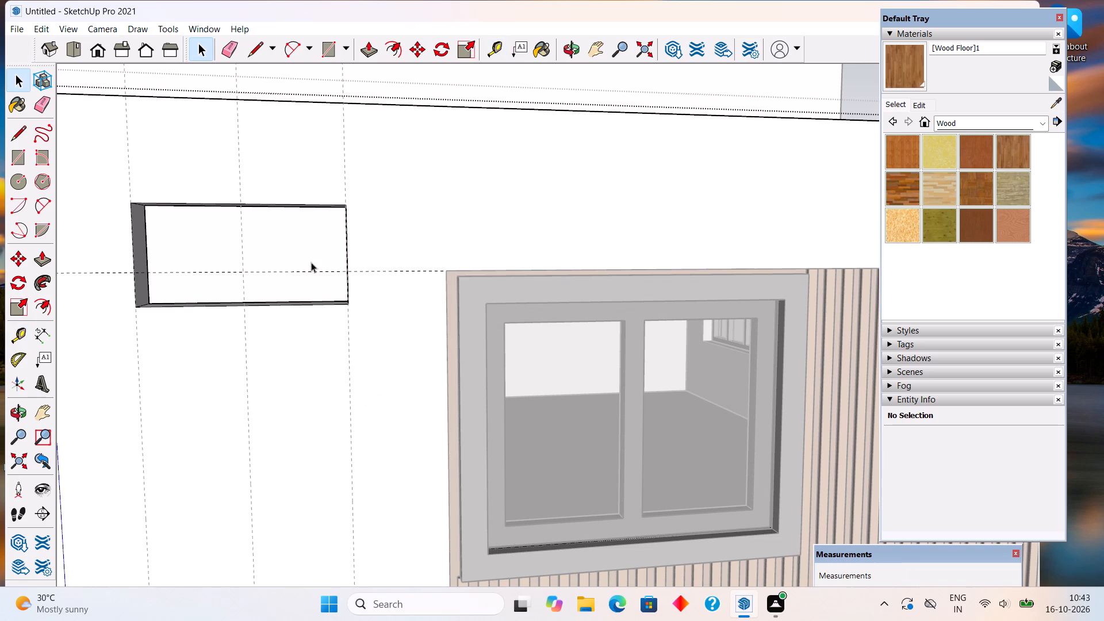
key("t")
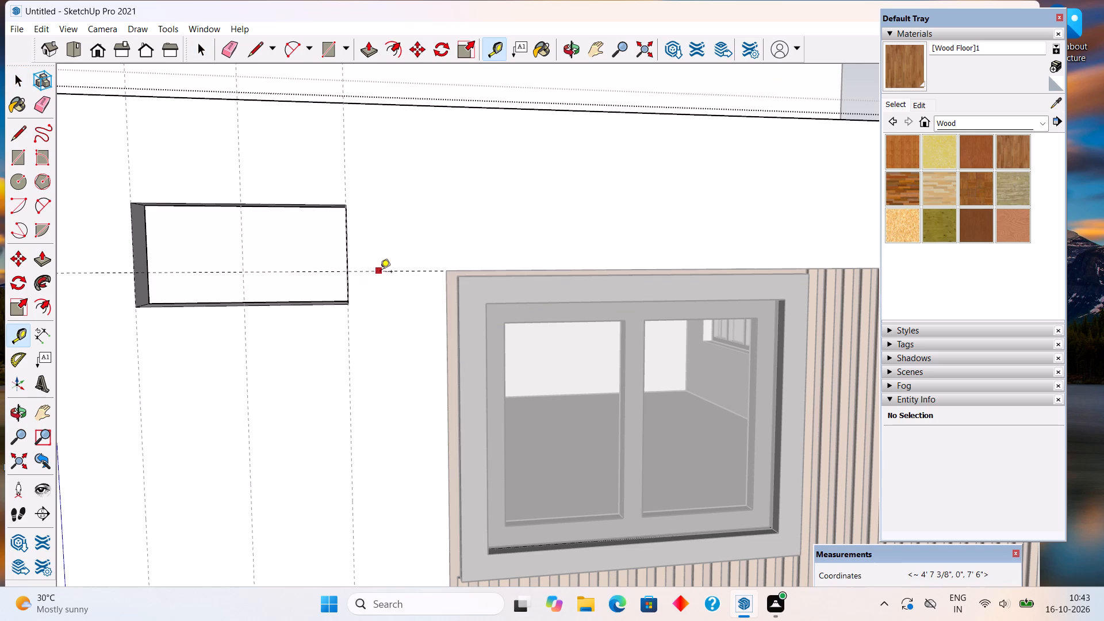
left_click(380, 273)
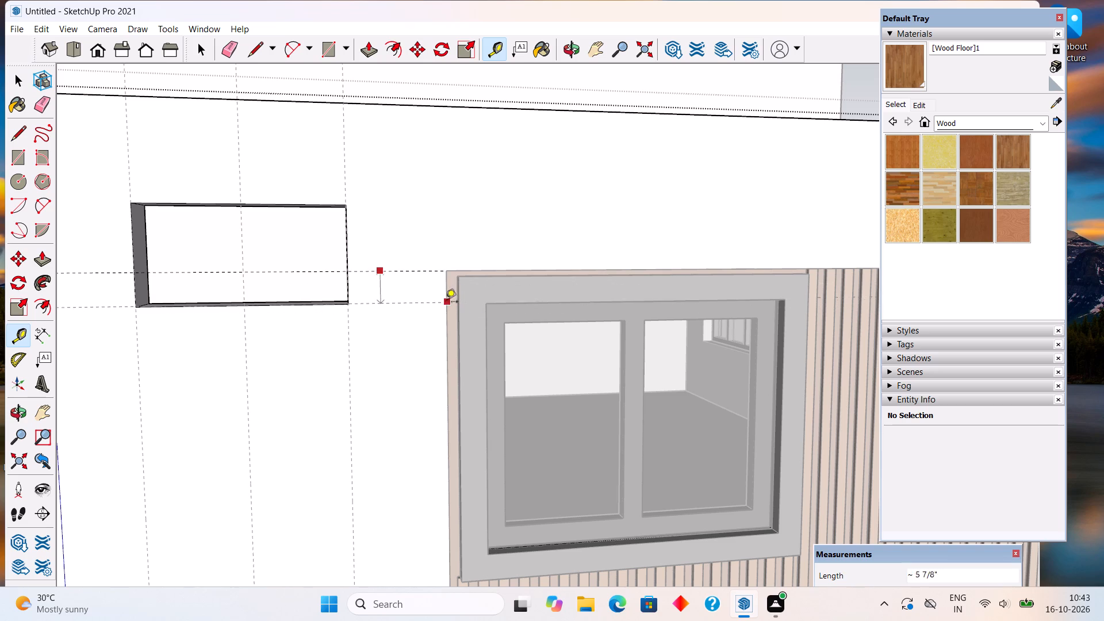
scroll(444, 305, "up", 1)
type("3\"")
key("Return")
key("space")
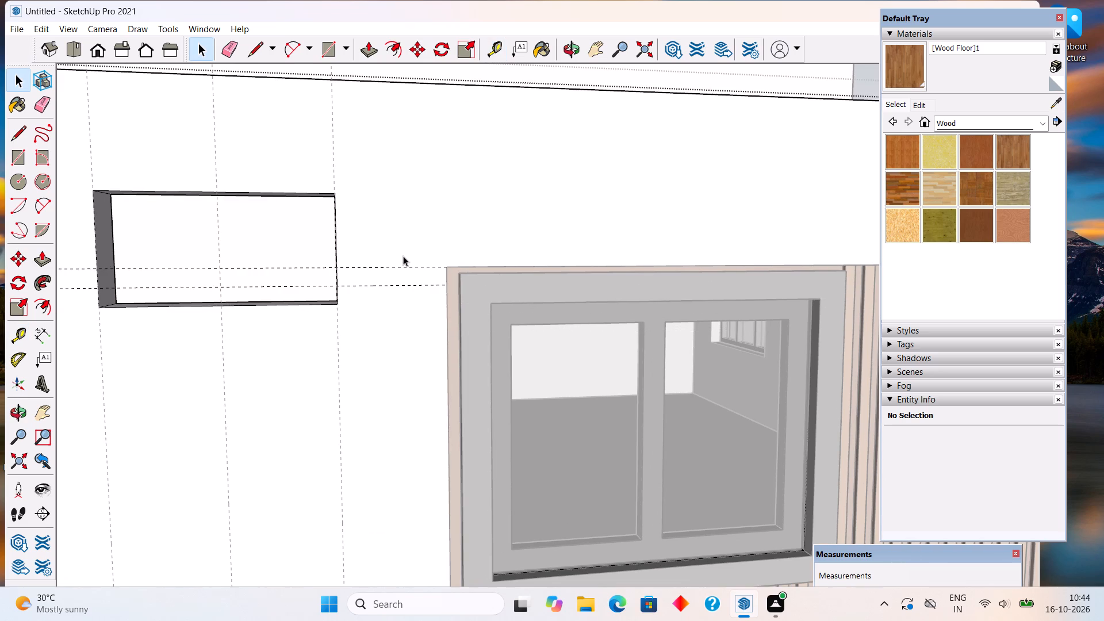
Push/Pull the small opening's sill face up 3" to the lower horizontal guide.
scroll(401, 254, "down", 5)
middle_click_drag(308, 190, 331, 305)
scroll(331, 305, "down", 3)
scroll(352, 383, "up", 5)
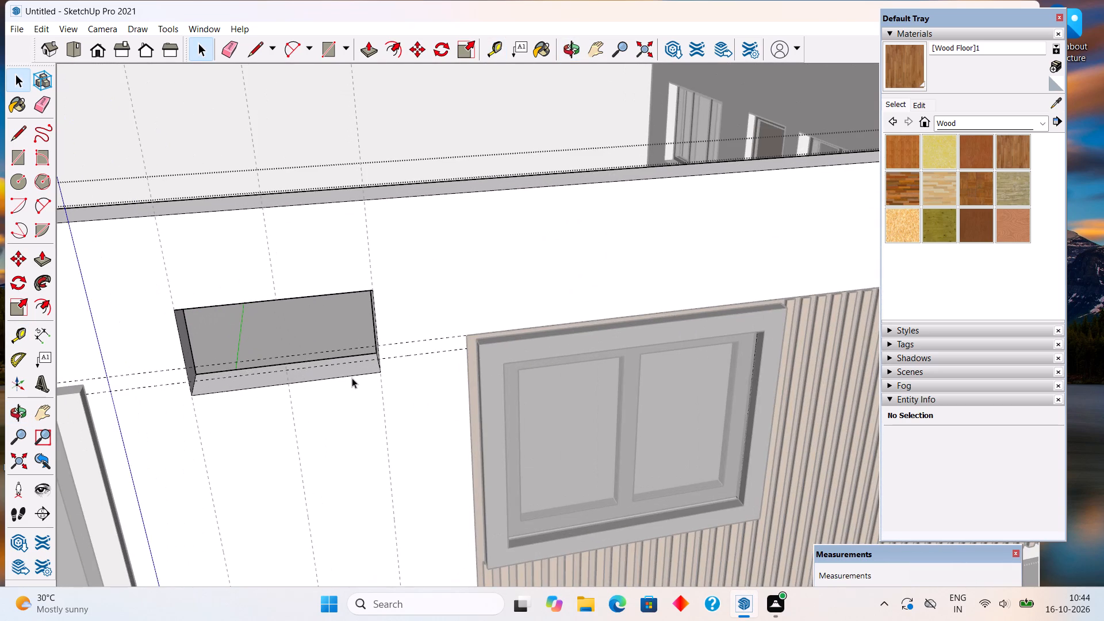
left_click(352, 373)
key("p")
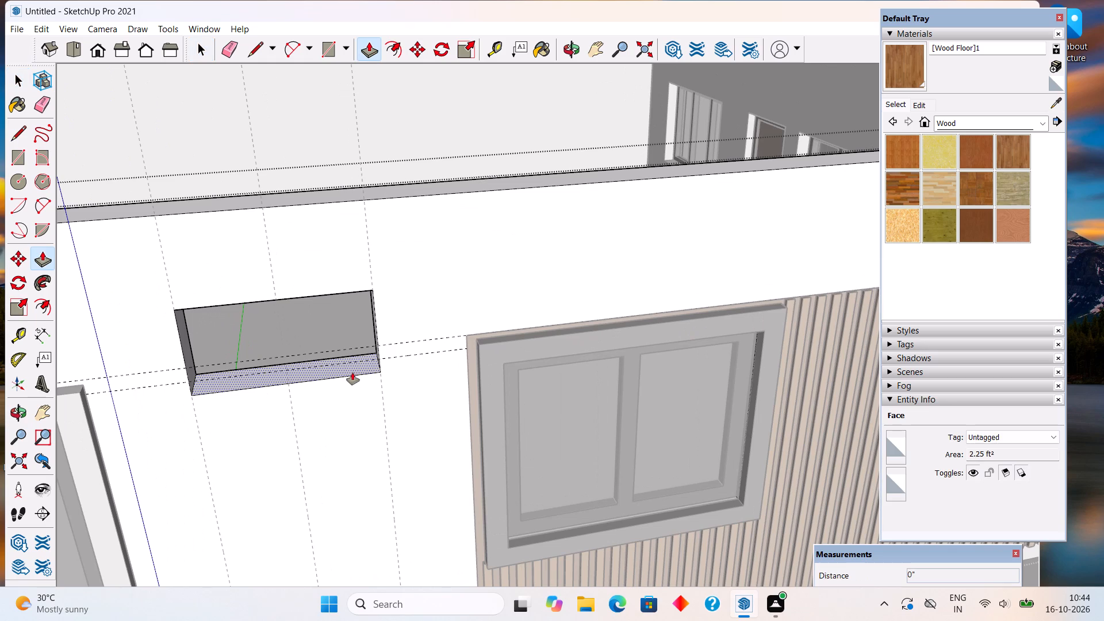
left_click(352, 369)
left_click(362, 362)
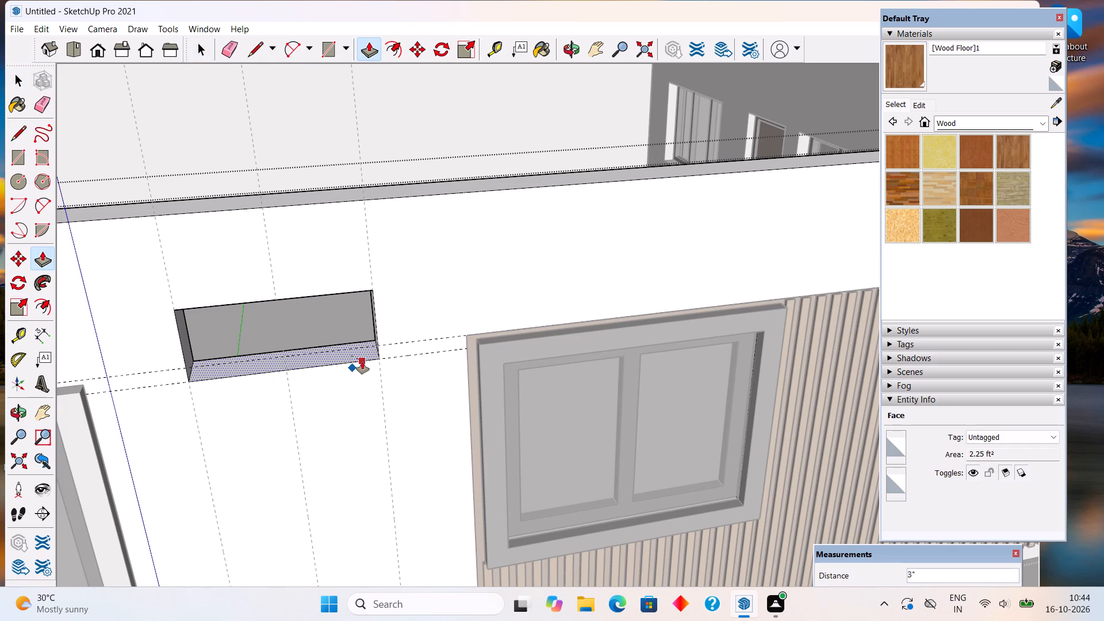
Push/Pull the small high opening's top inner face up 3".
middle_click_drag(339, 293, 325, 185)
scroll(338, 181, "down", 7)
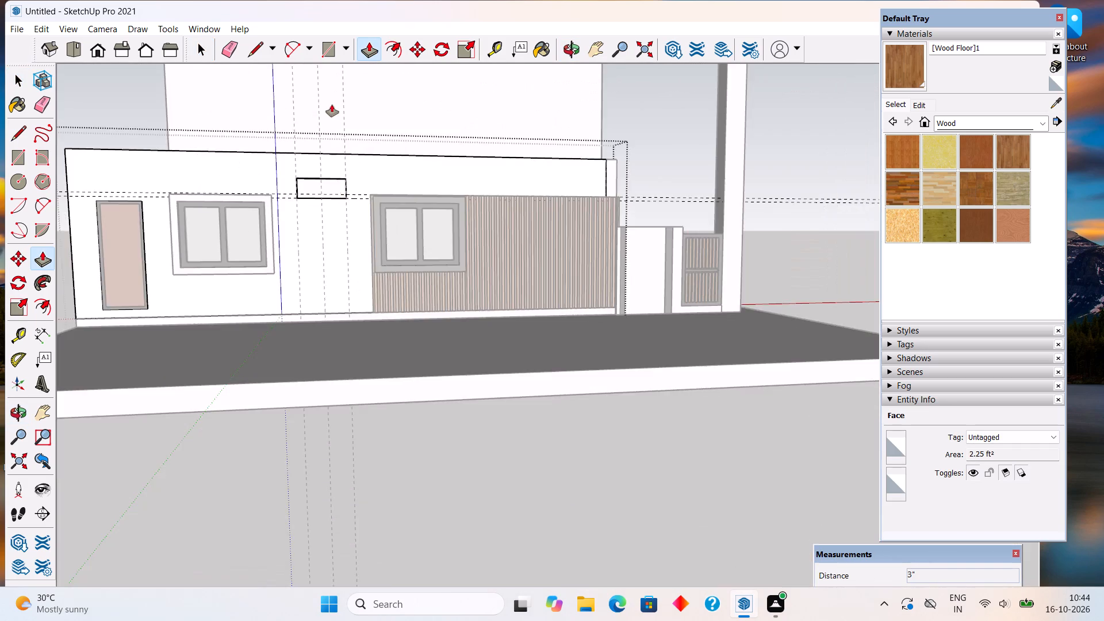
scroll(332, 105, "up", 9)
scroll(339, 262, "down", 3)
middle_click_drag(321, 389, 327, 208)
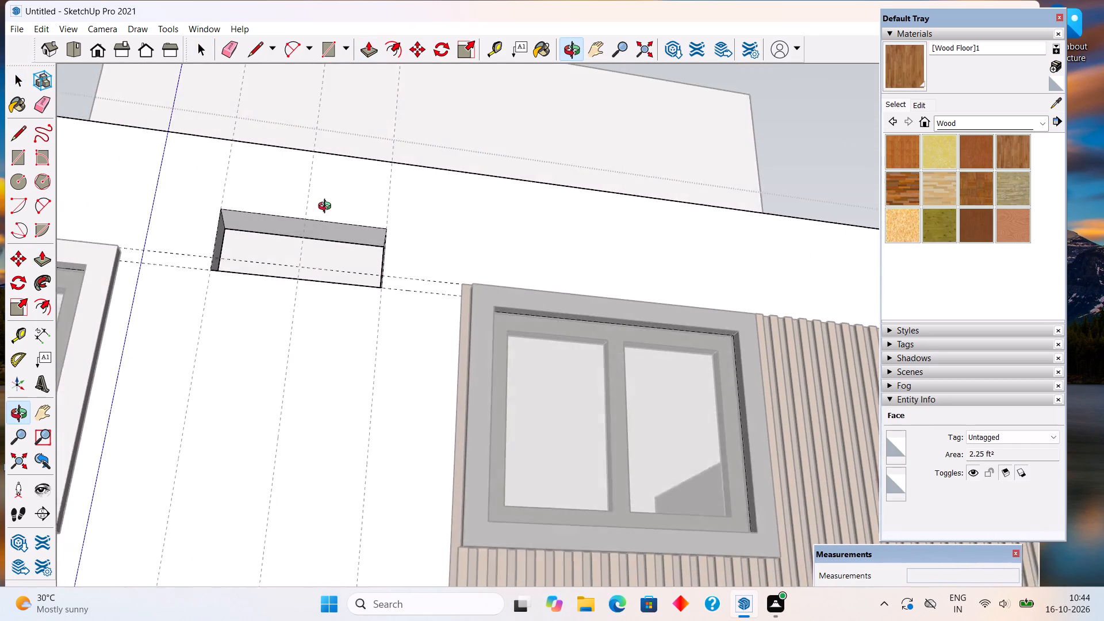
middle_click_drag(327, 208, 328, 200)
scroll(329, 202, "up", 4)
key("space")
left_click(338, 214)
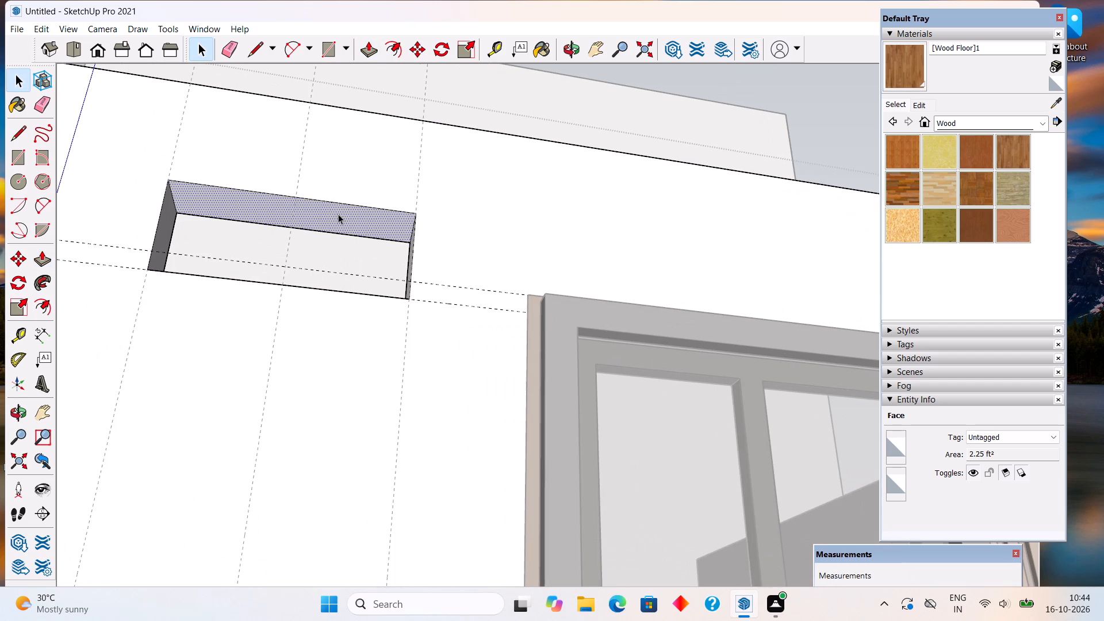
key("p")
left_click(338, 214)
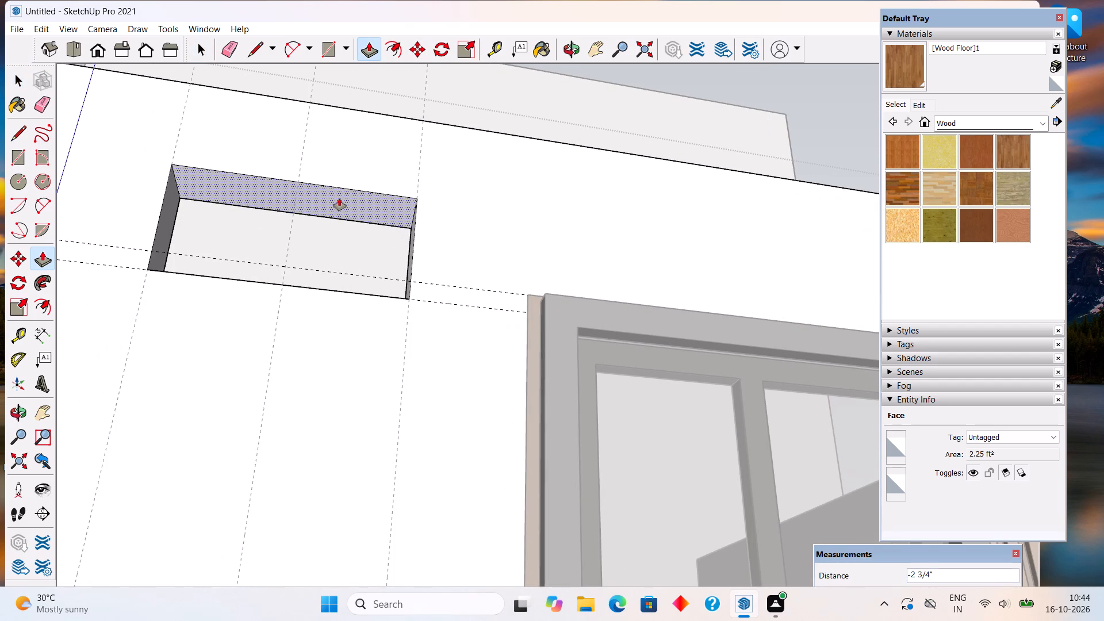
type("3\"")
key("Return")
key("space")
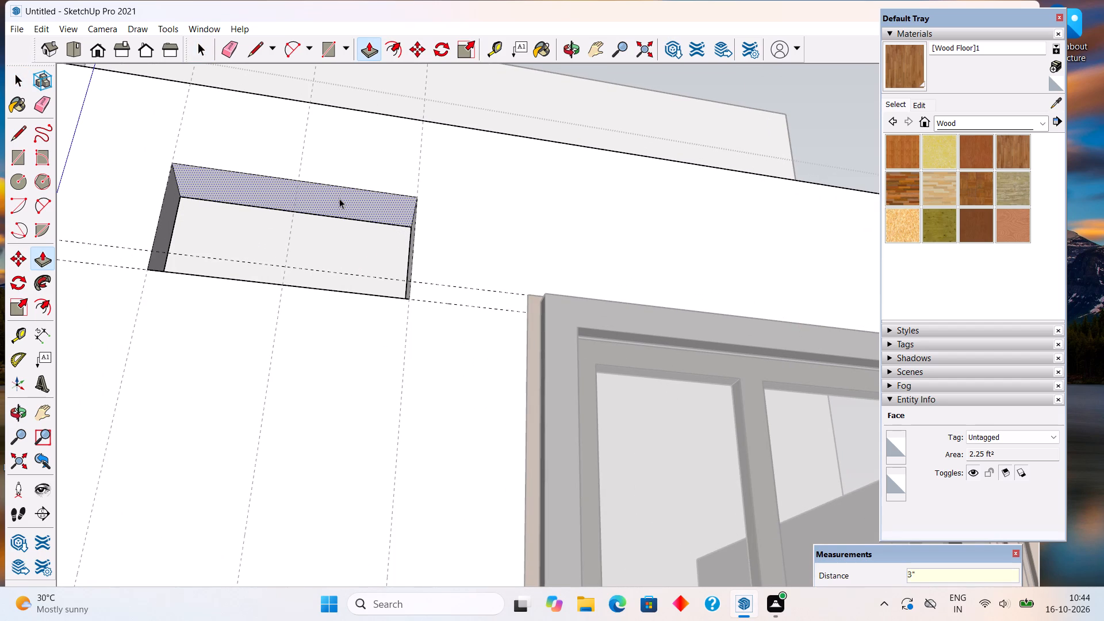
Exit editing of the side wall's group.
scroll(339, 198, "down", 8)
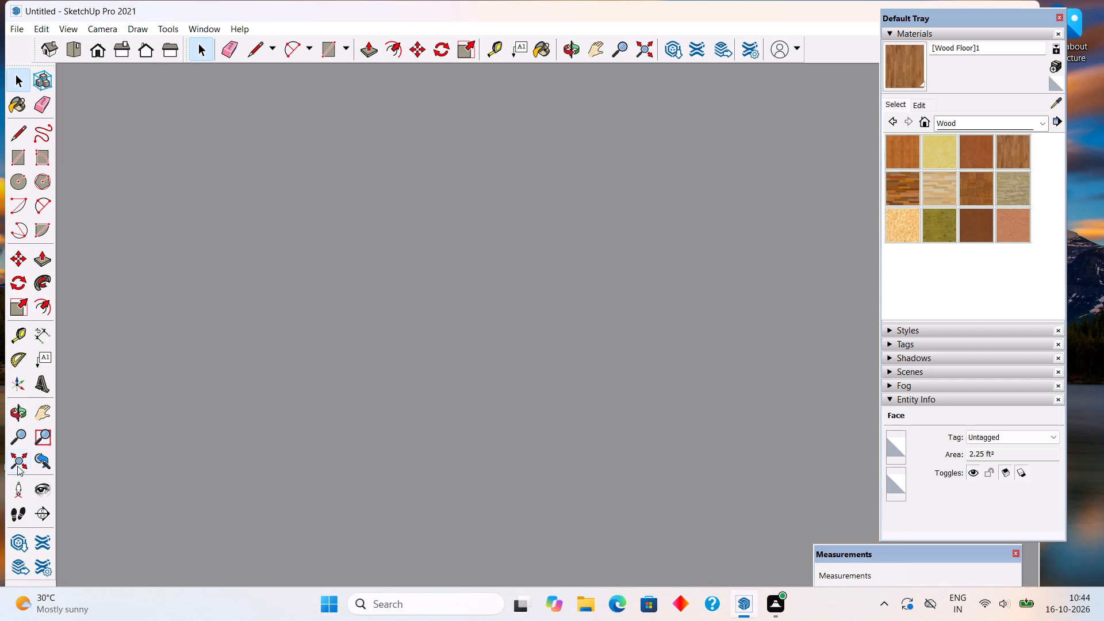
left_click(18, 465)
middle_click_drag(333, 396, 339, 564)
scroll(642, 382, "up", 5)
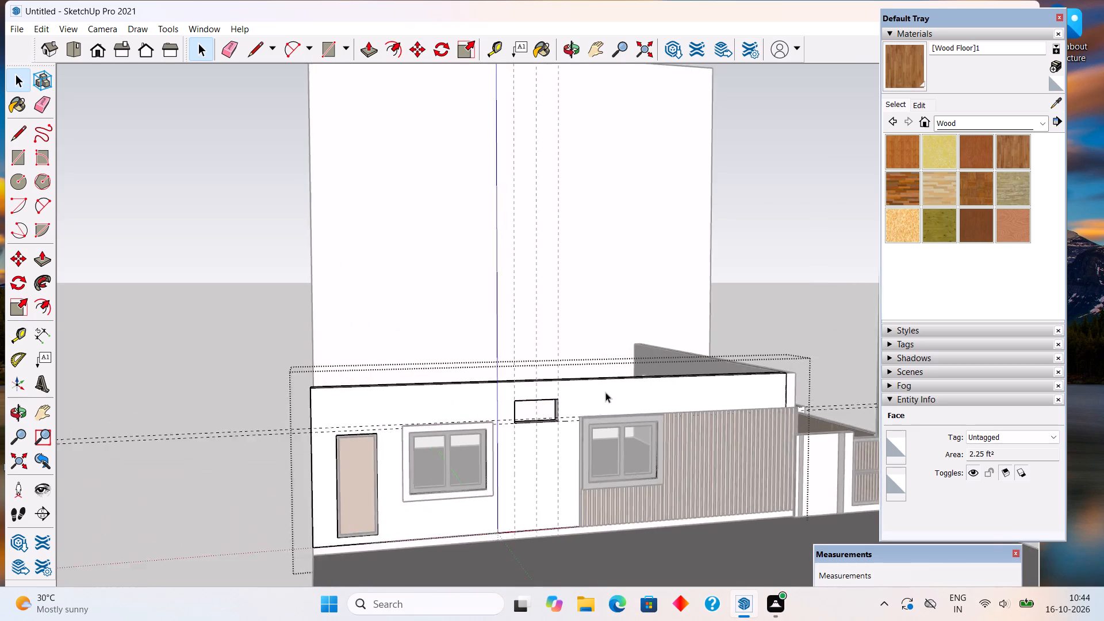
scroll(605, 392, "up", 8)
middle_click_drag(494, 430, 396, 404)
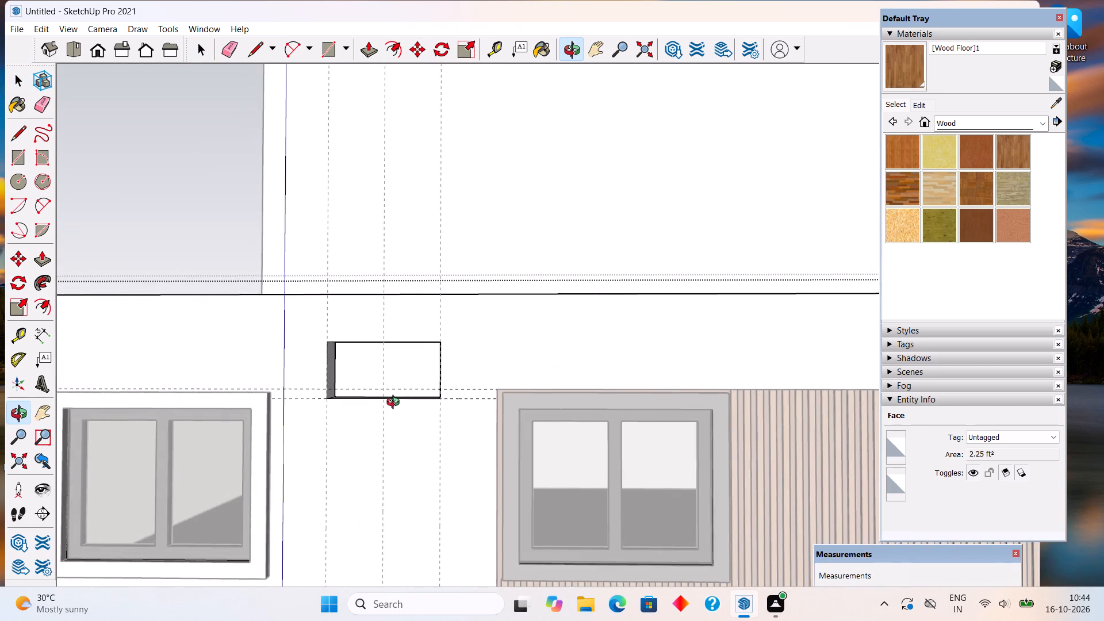
middle_click_drag(396, 404, 409, 413)
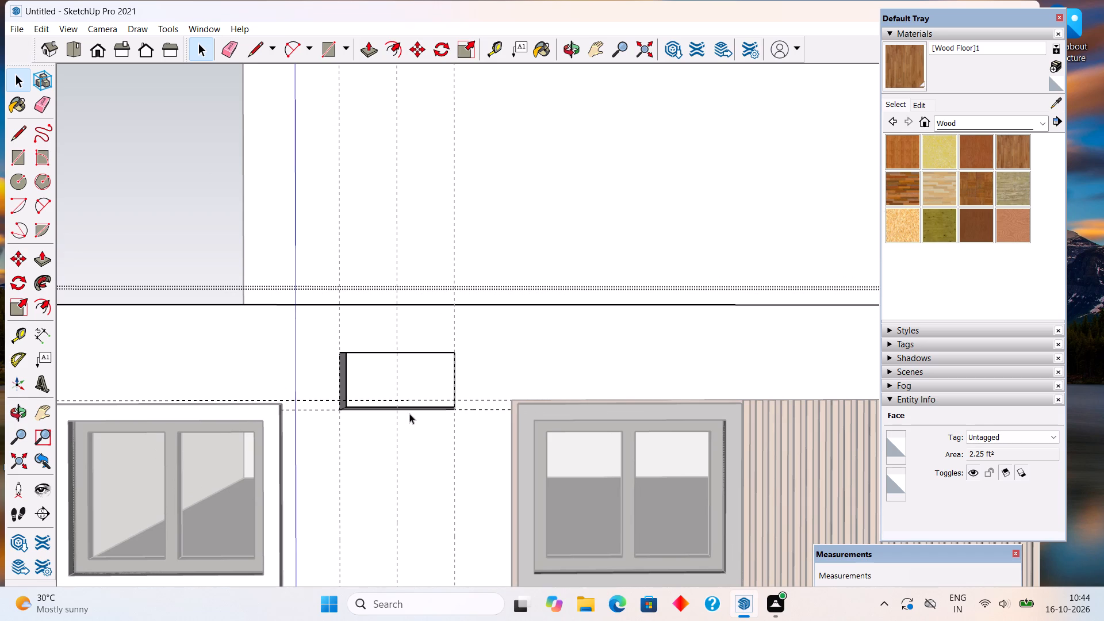
key("space")
left_click(204, 228)
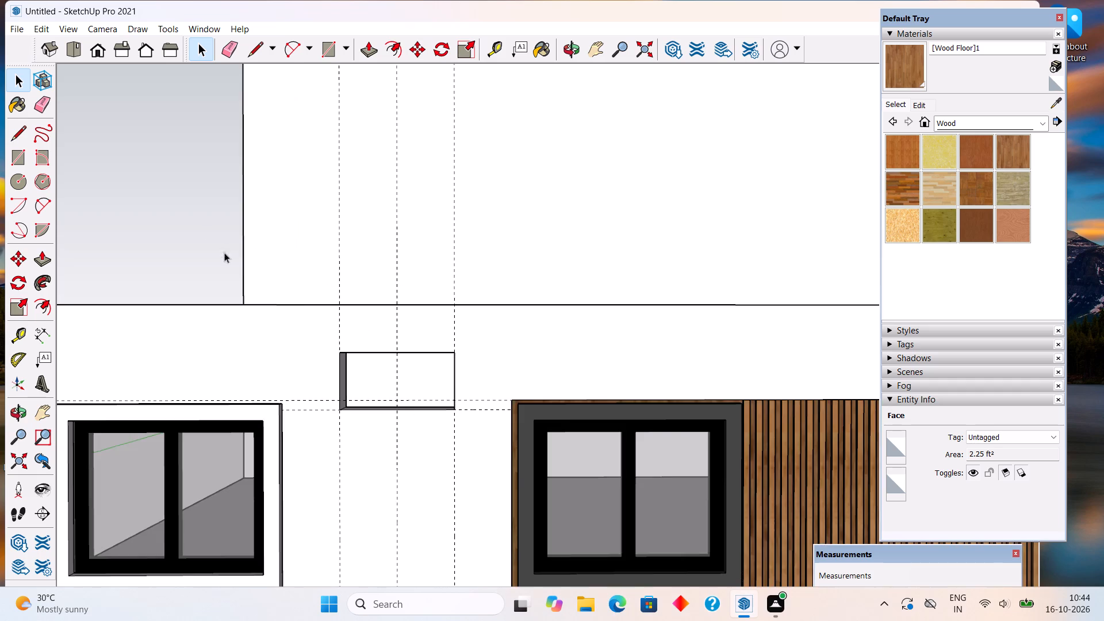
Draw a rectangle about 3' by 1' 6" across the small high opening, from corner to opposite corner.
middle_click_drag(458, 399, 512, 423)
middle_click_drag(497, 394, 483, 369)
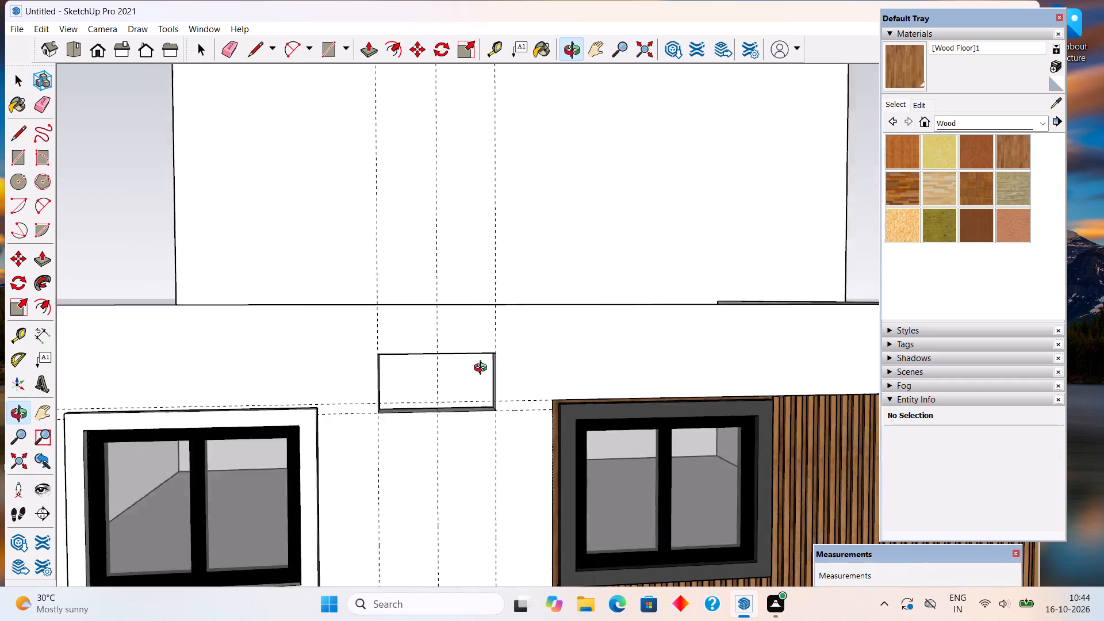
middle_click_drag(483, 369, 471, 351)
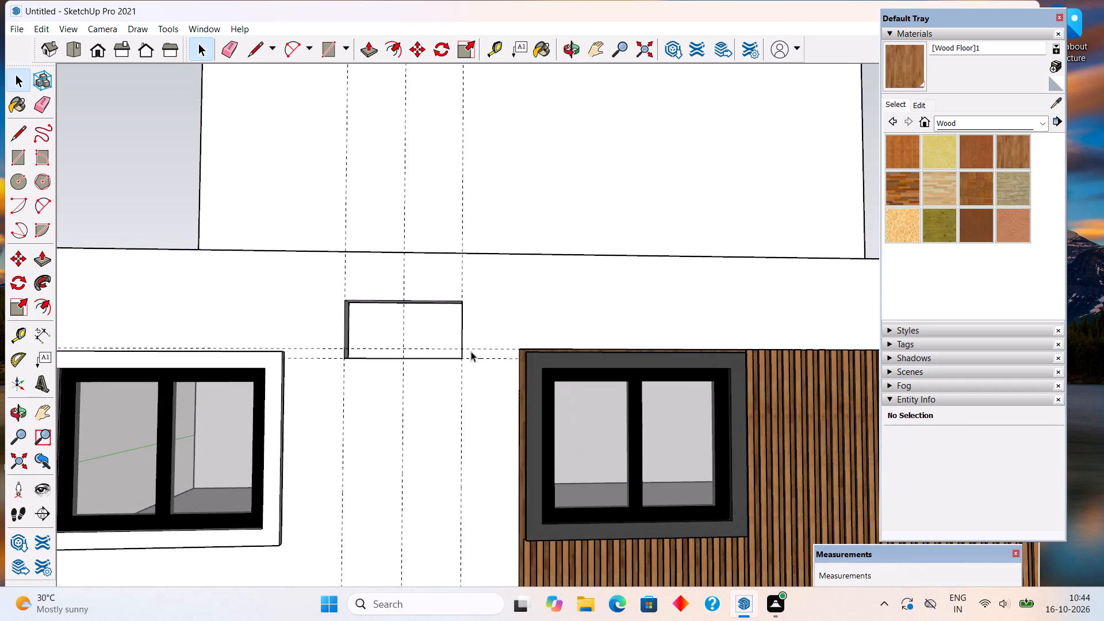
key("r")
left_click(347, 299)
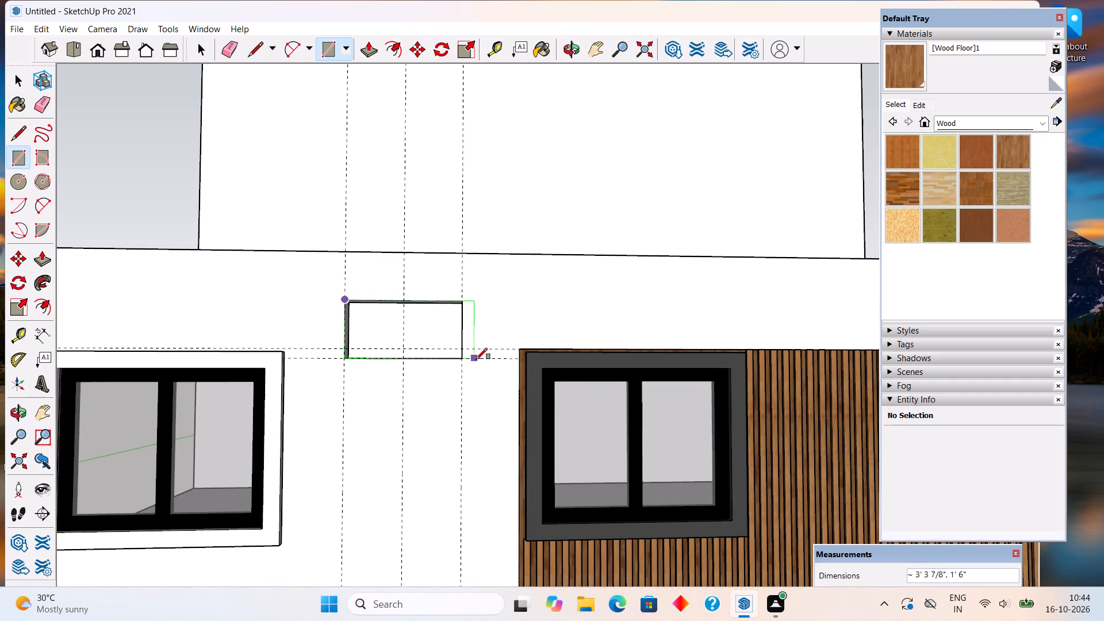
left_click(463, 358)
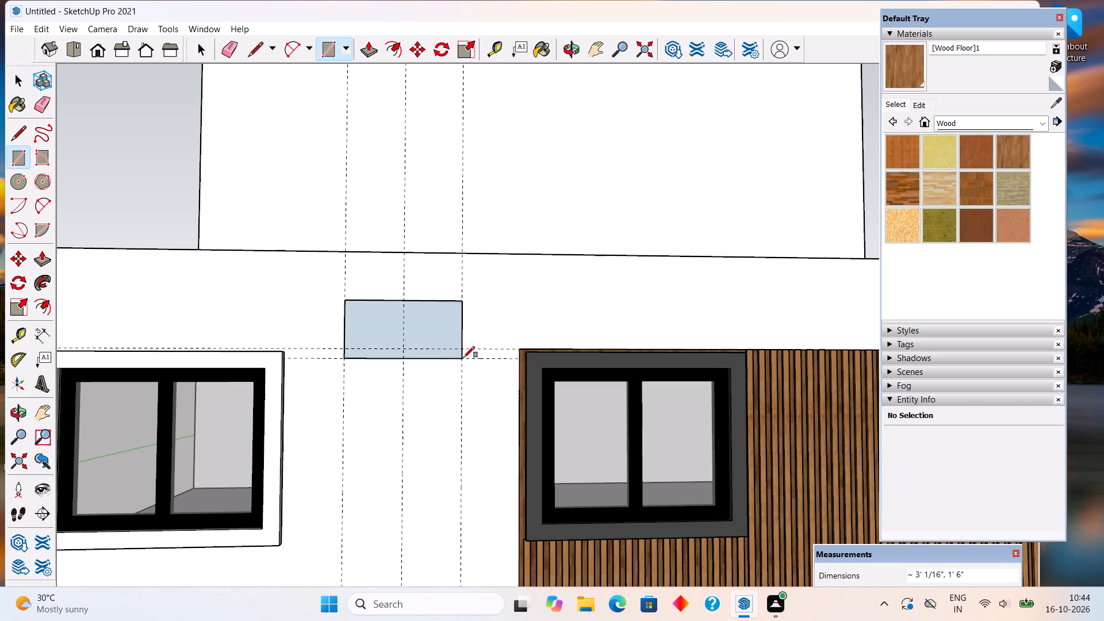
Offset the new rectangle's outline 3" inward and delete the inner face, leaving a frame-shaped face.
key("f")
left_click(431, 353)
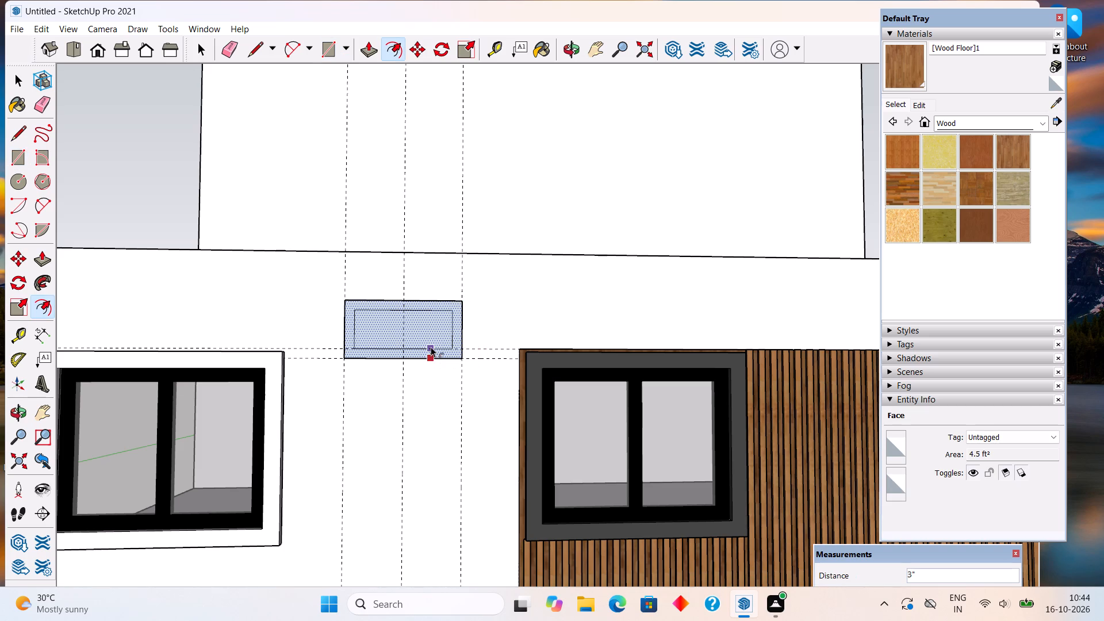
left_click(431, 347)
middle_click_drag(492, 317, 490, 386)
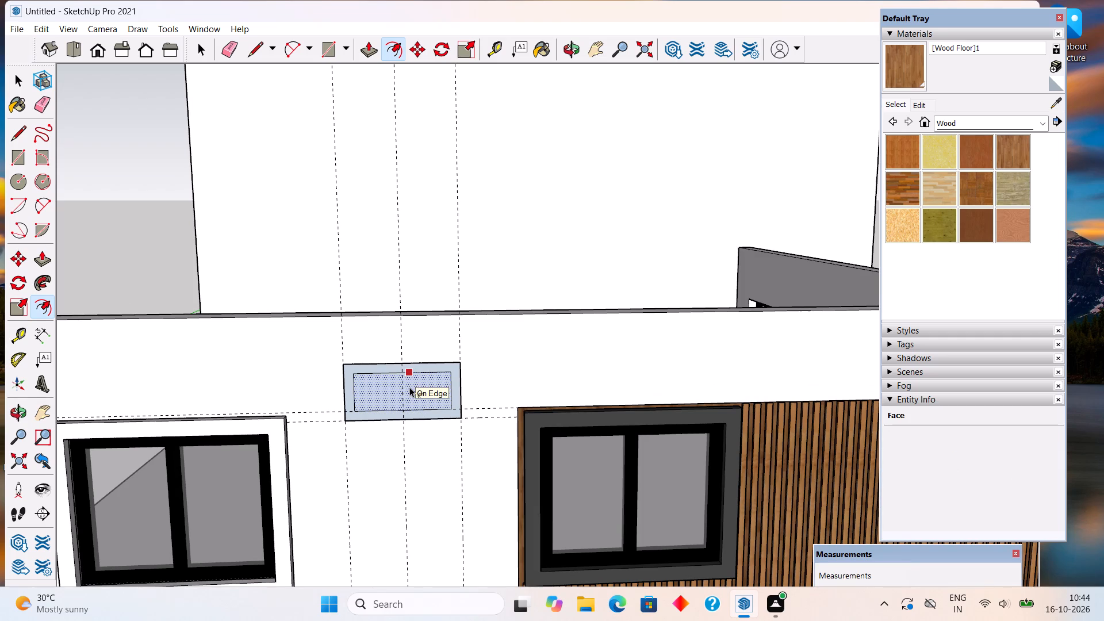
key("Delete")
key("space")
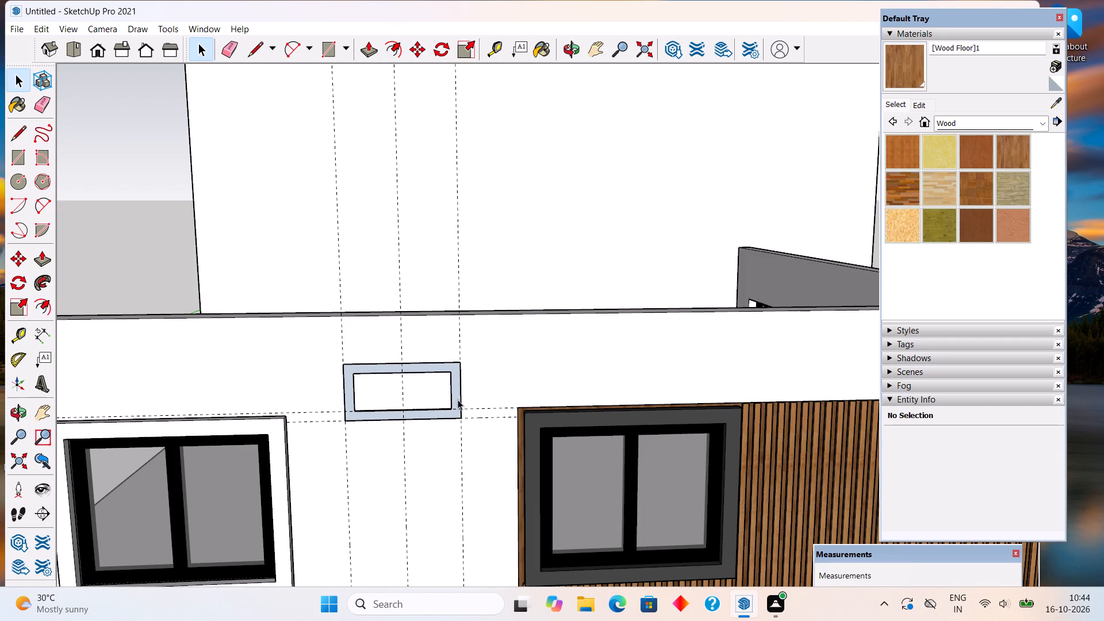
Push/Pull the small window's frame face outward 2".
scroll(458, 400, "up", 5)
left_click(458, 400)
key("p")
left_click(458, 400)
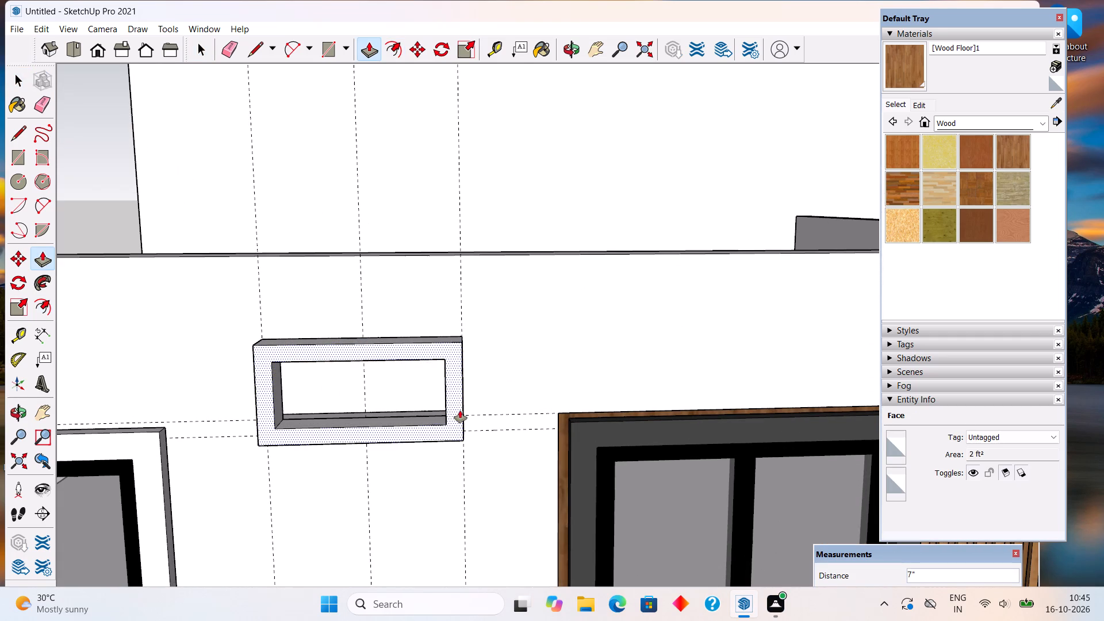
type("2\"")
key("Return")
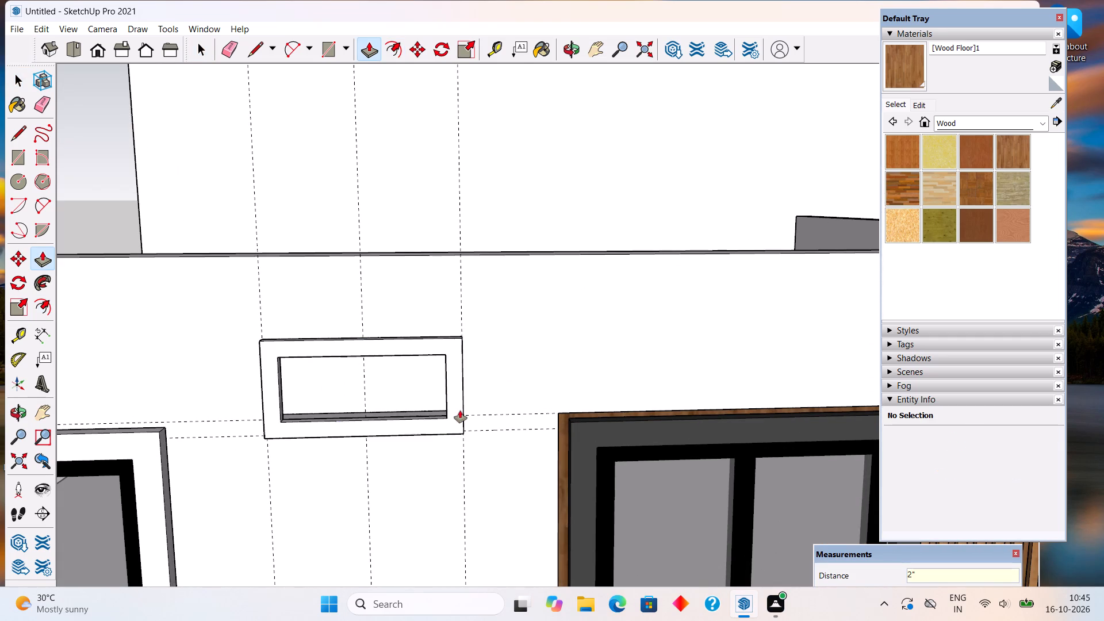
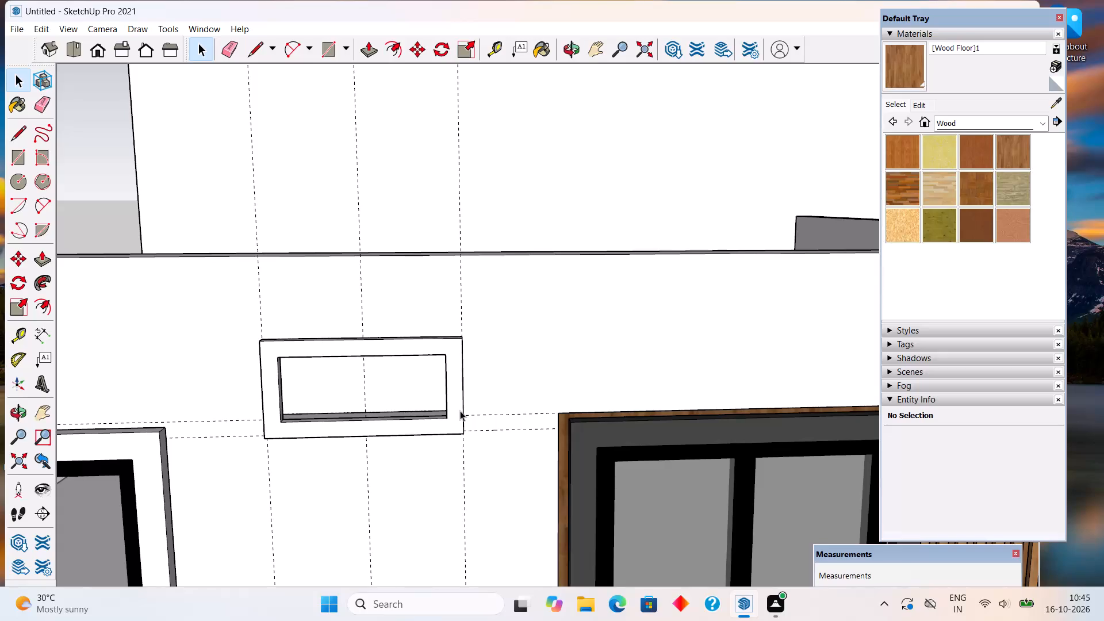
Group the extruded outer frame around the small high opening.
triple_click(460, 411)
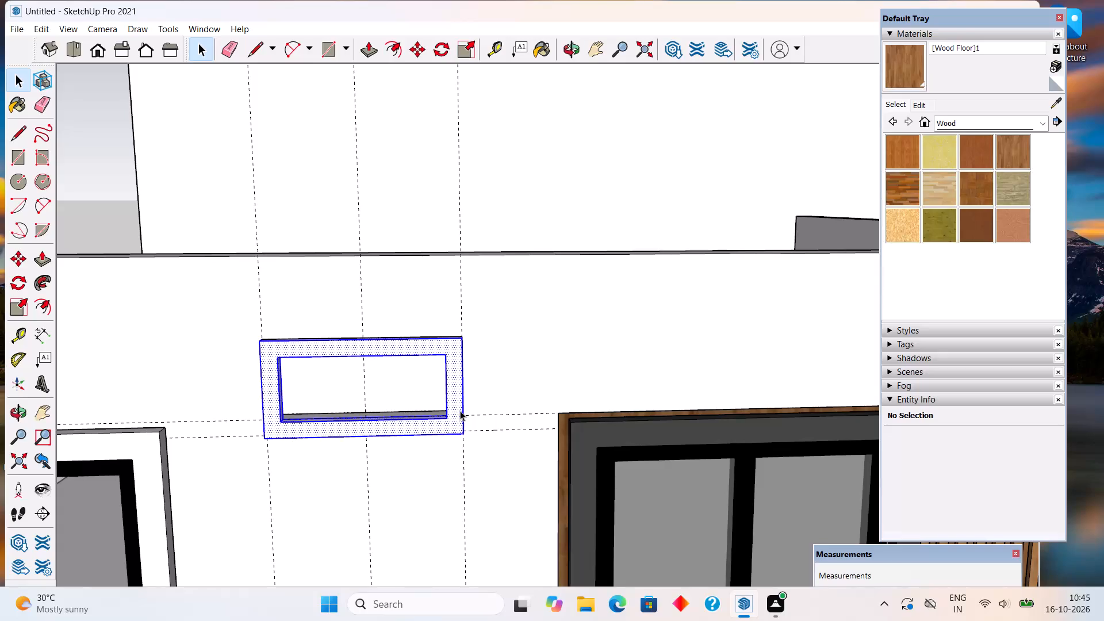
right_click(460, 411)
left_click(558, 310)
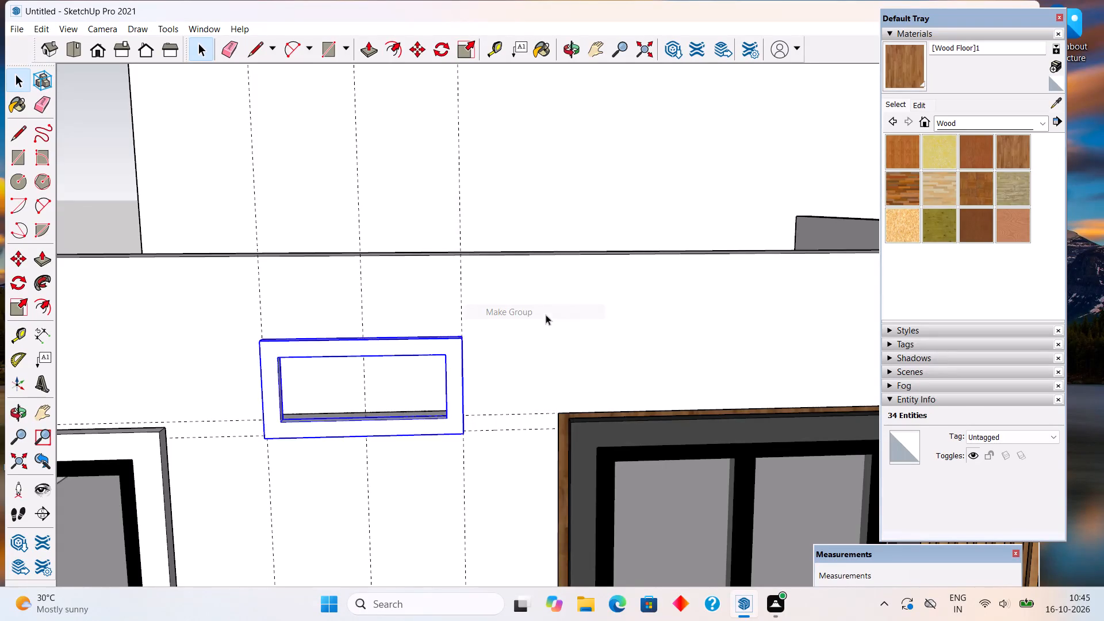
scroll(546, 315, "down", 6)
left_click(101, 175)
Examine the small high window's frame, its depth in the side wall and its position beside the neighbouring windows.
middle_click_drag(434, 398, 417, 302)
scroll(417, 302, "up", 6)
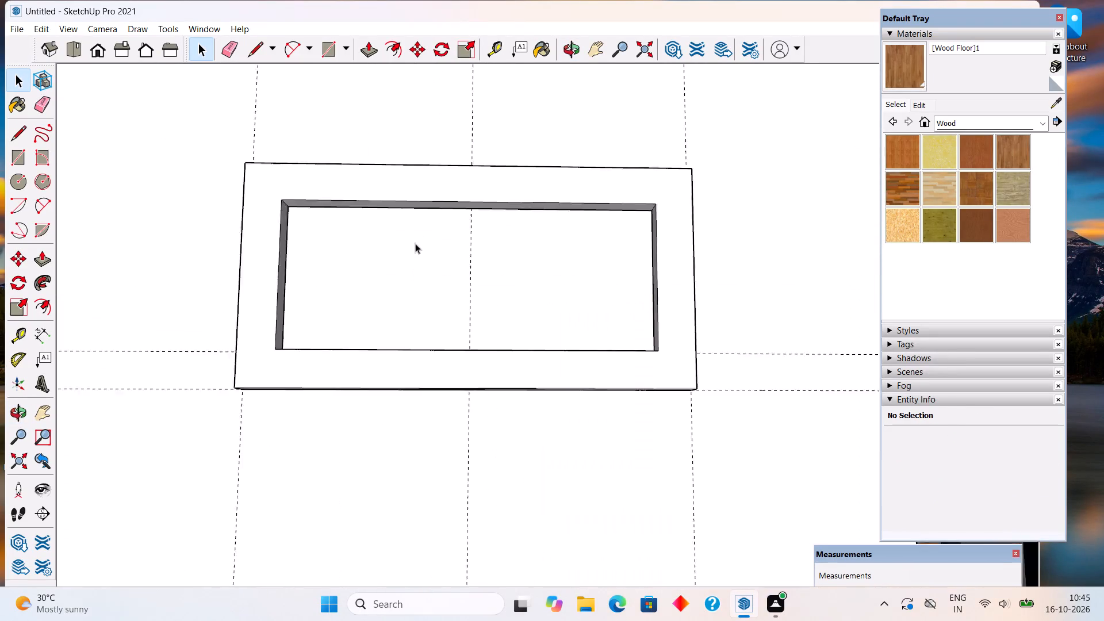
scroll(415, 243, "up", 2)
scroll(420, 249, "down", 3)
scroll(517, 238, "down", 4)
middle_click_drag(527, 285, 527, 309)
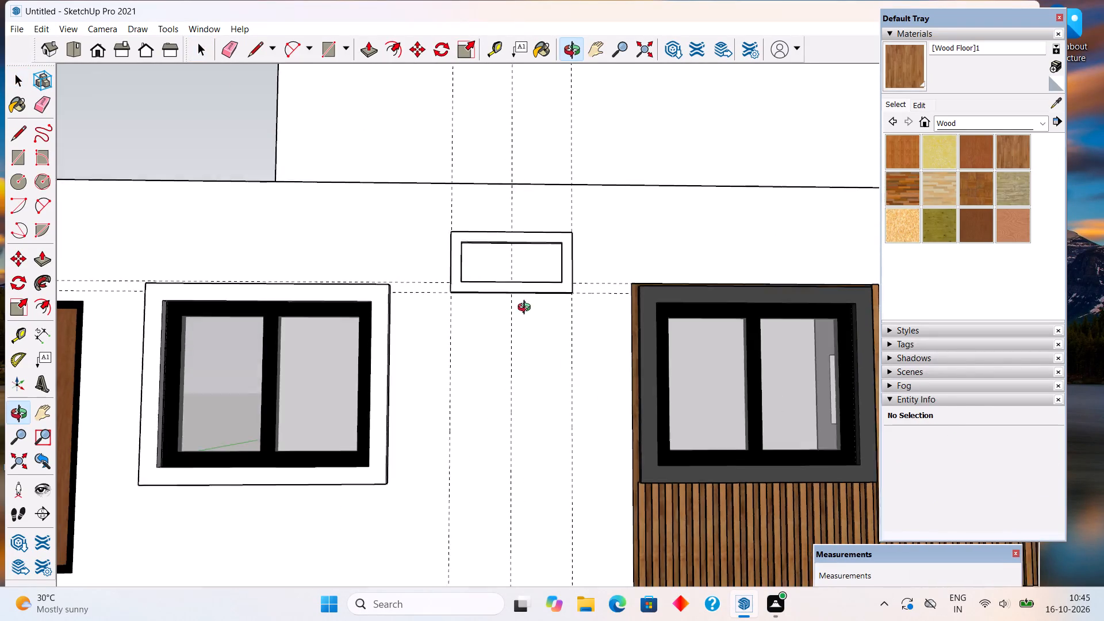
middle_click_drag(527, 309, 533, 395)
scroll(532, 389, "up", 2)
scroll(627, 291, "up", 5)
middle_click_drag(600, 298, 570, 319)
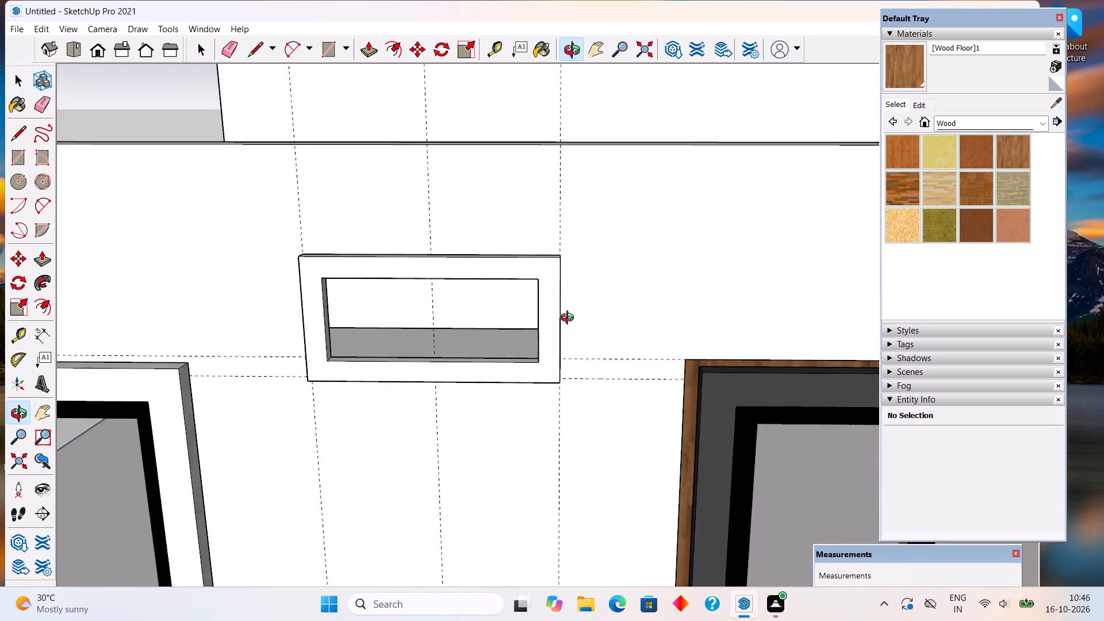
middle_click_drag(570, 319, 477, 413)
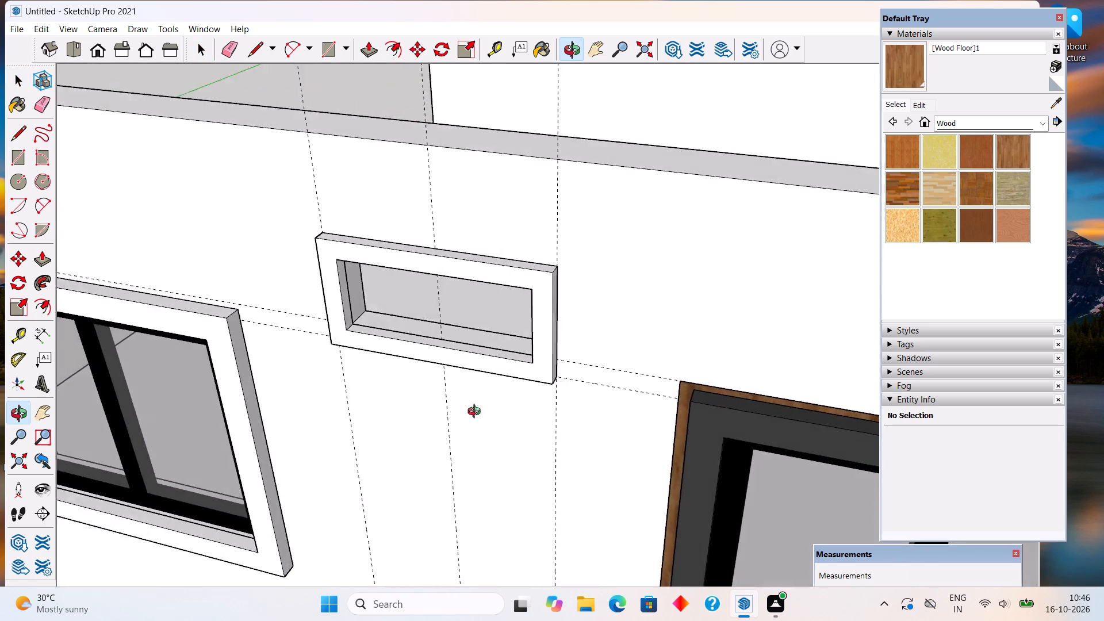
middle_click_drag(477, 413, 424, 359)
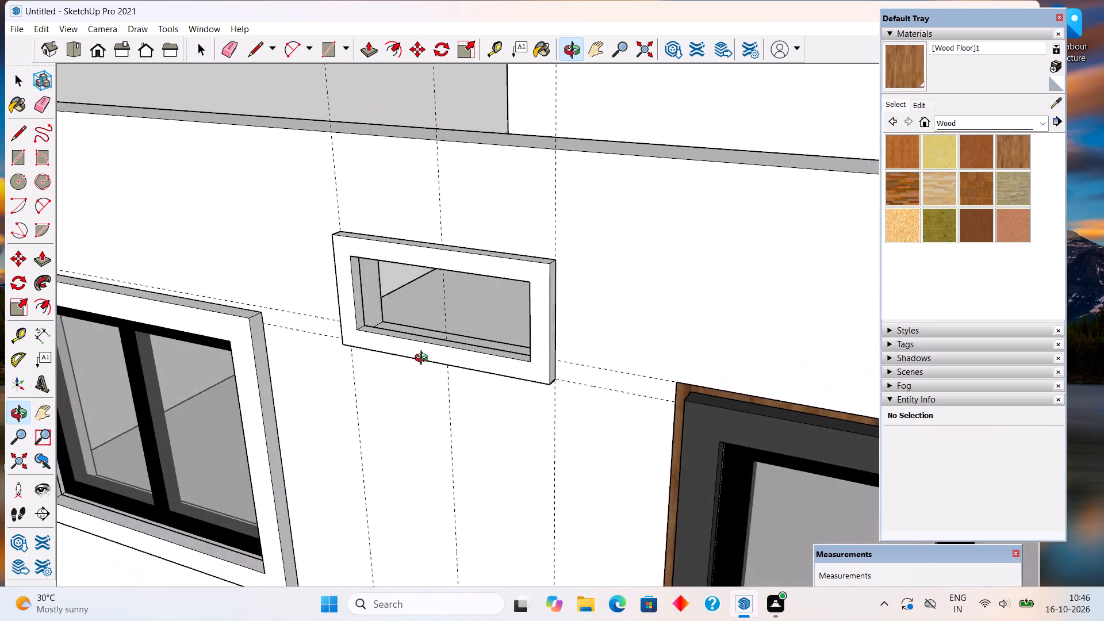
middle_click_drag(424, 359, 548, 349)
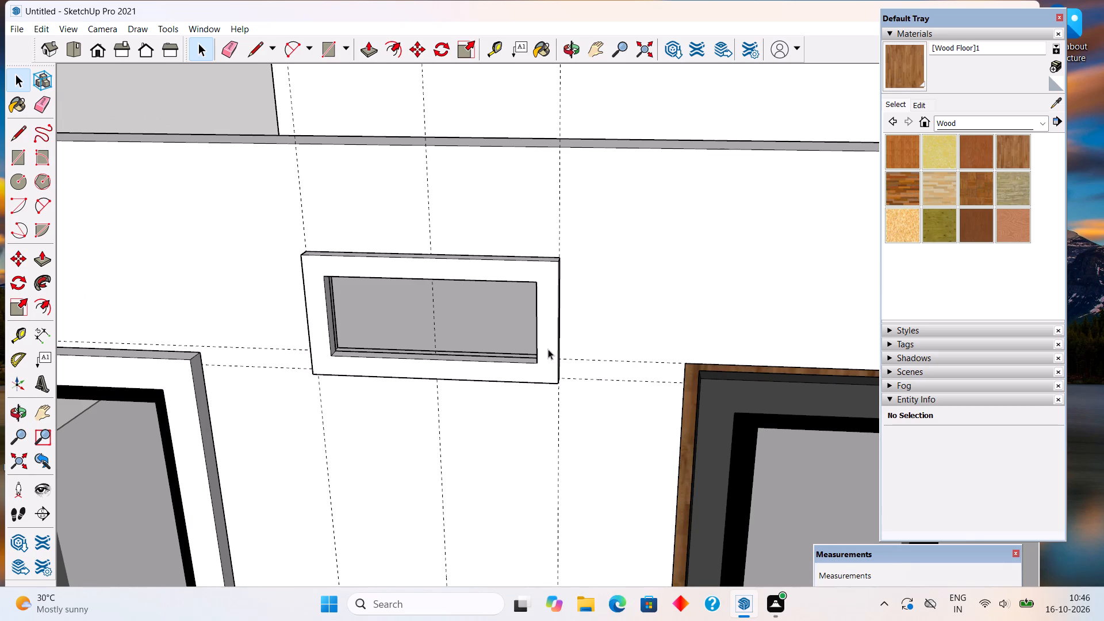
scroll(548, 349, "down", 3)
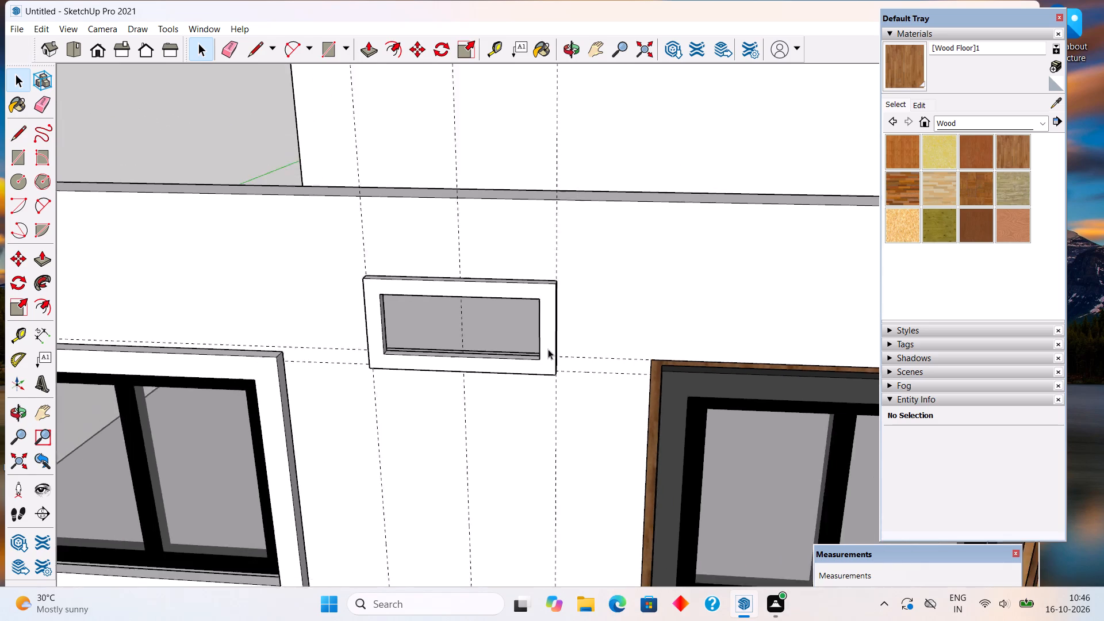
scroll(548, 349, "down", 8)
middle_click_drag(547, 346, 596, 396)
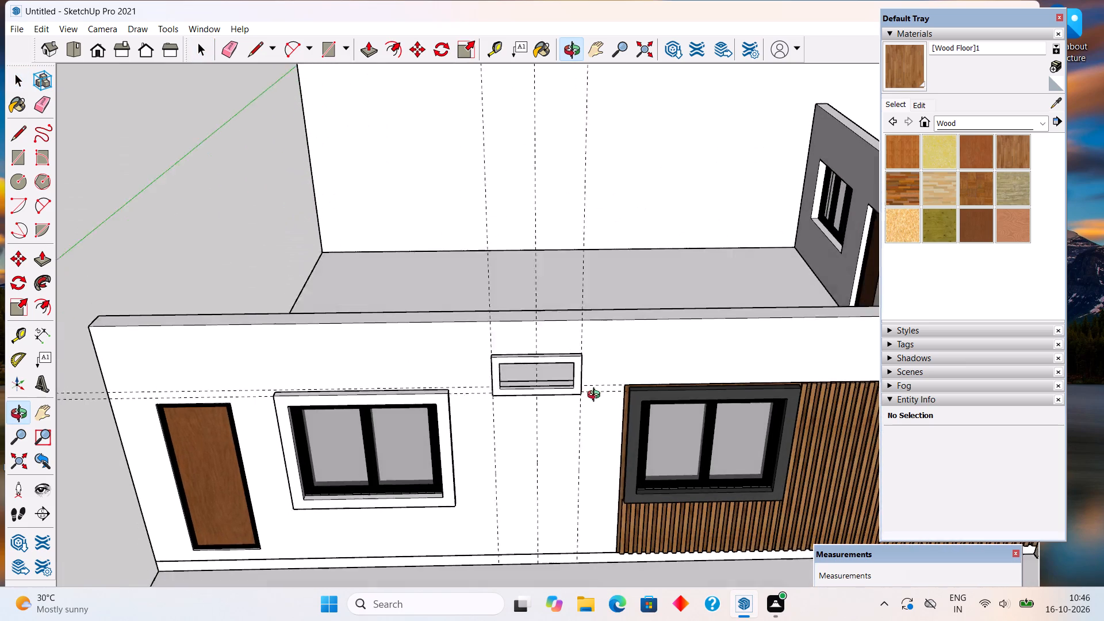
middle_click_drag(596, 396, 608, 408)
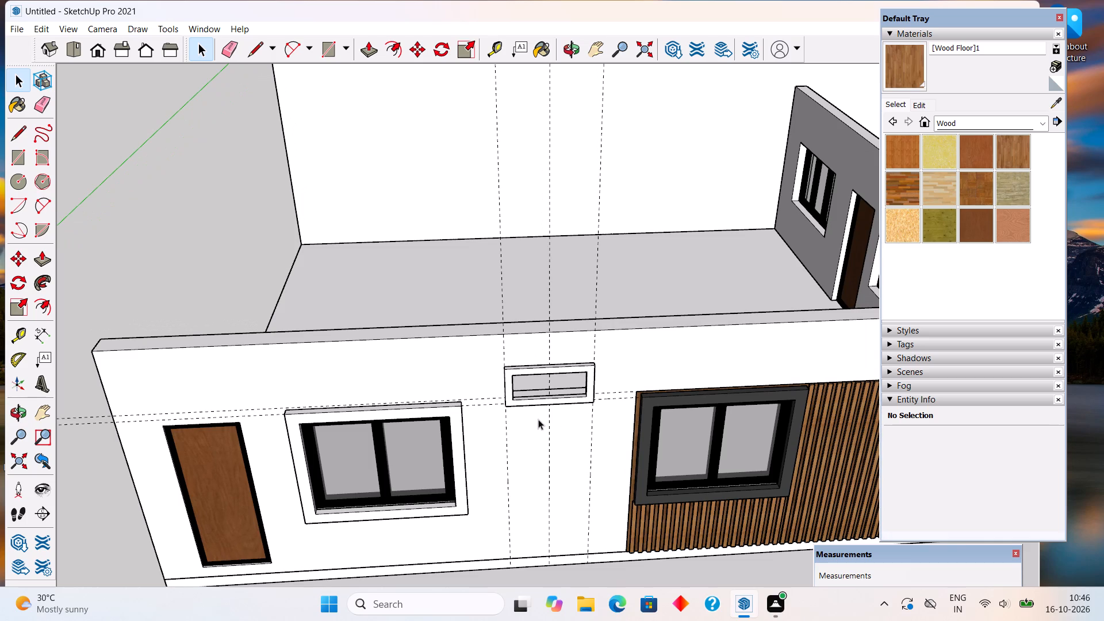
scroll(555, 389, "up", 9)
middle_click_drag(632, 367, 608, 284)
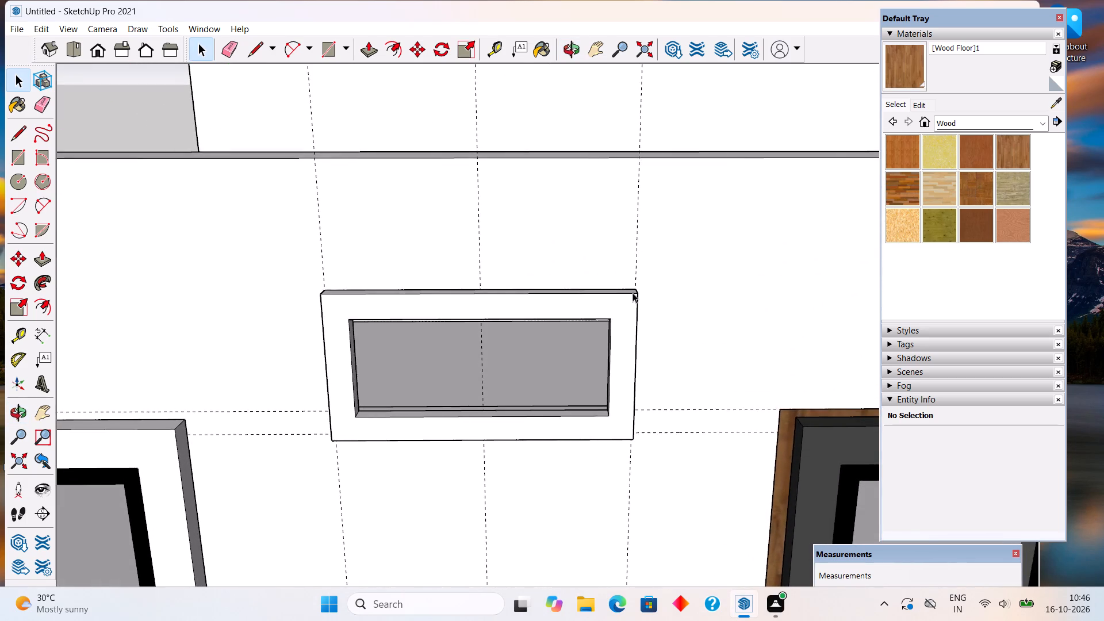
scroll(633, 298, "up", 4)
middle_click_drag(618, 354, 578, 280)
middle_click_drag(549, 331, 552, 307)
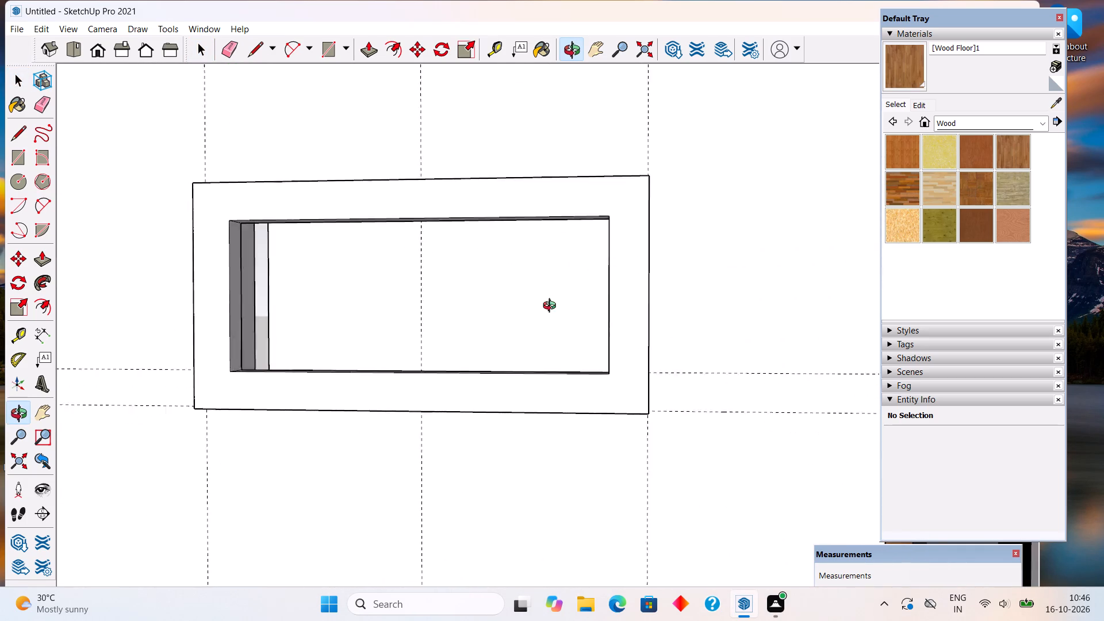
middle_click_drag(552, 307, 557, 313)
scroll(283, 204, "up", 1)
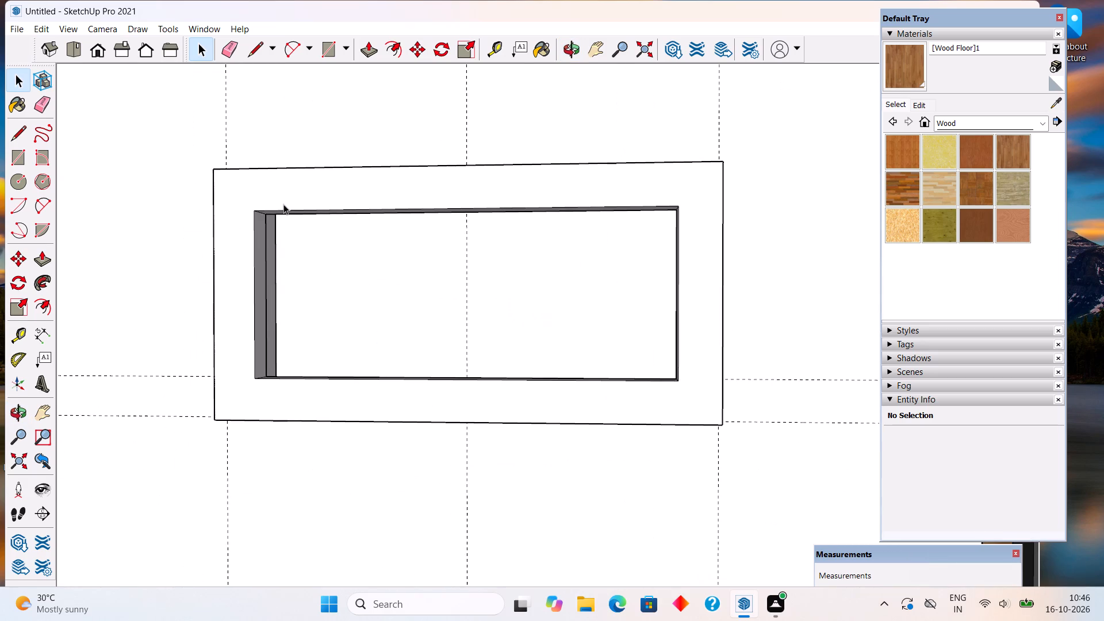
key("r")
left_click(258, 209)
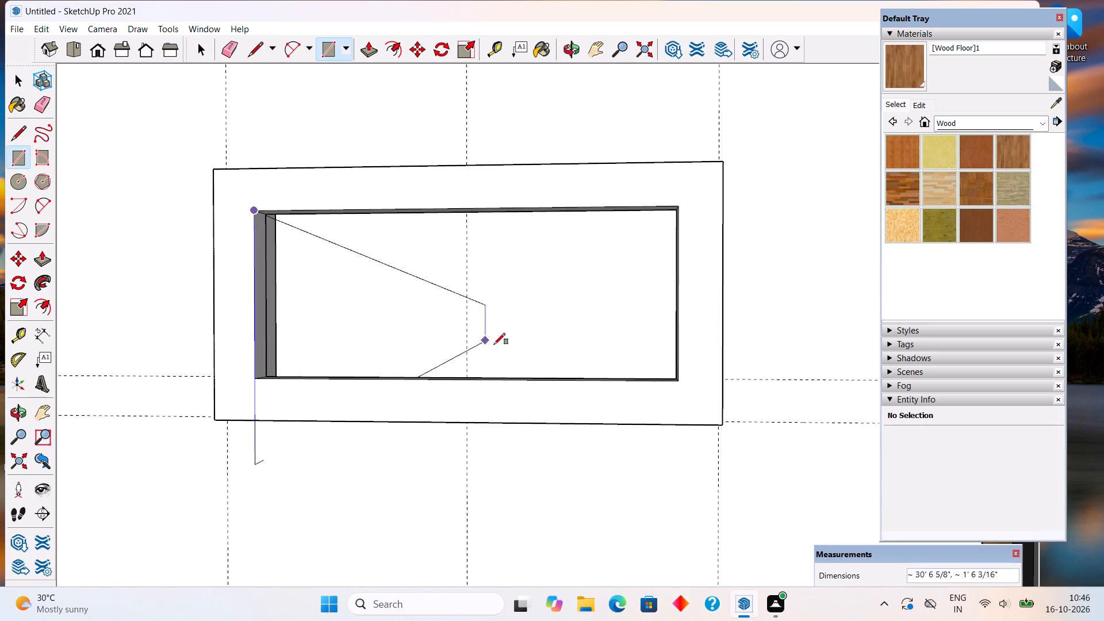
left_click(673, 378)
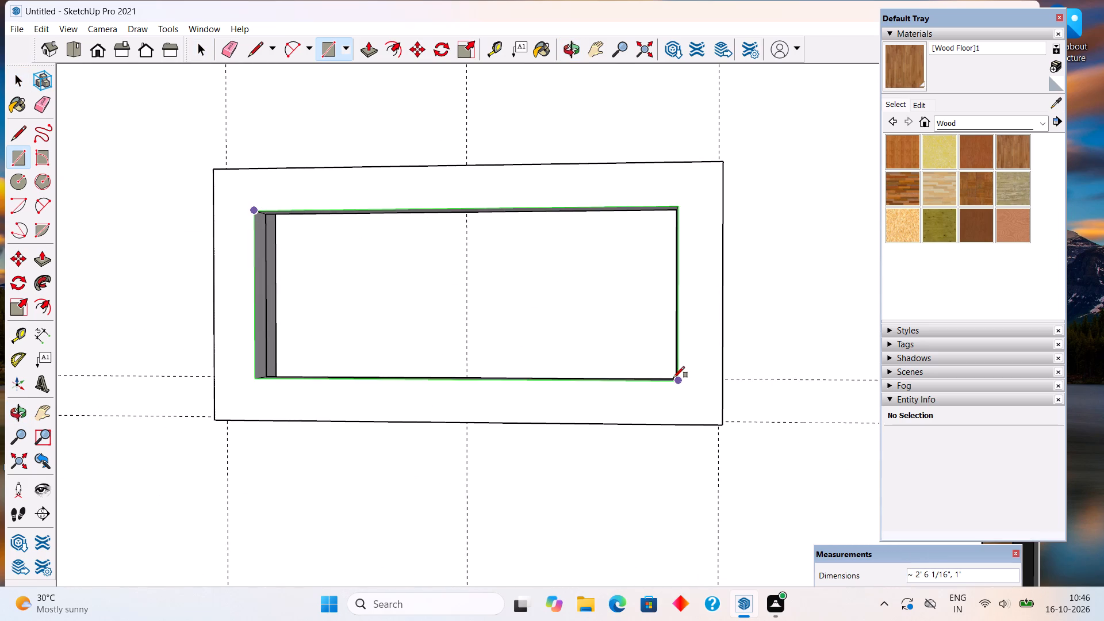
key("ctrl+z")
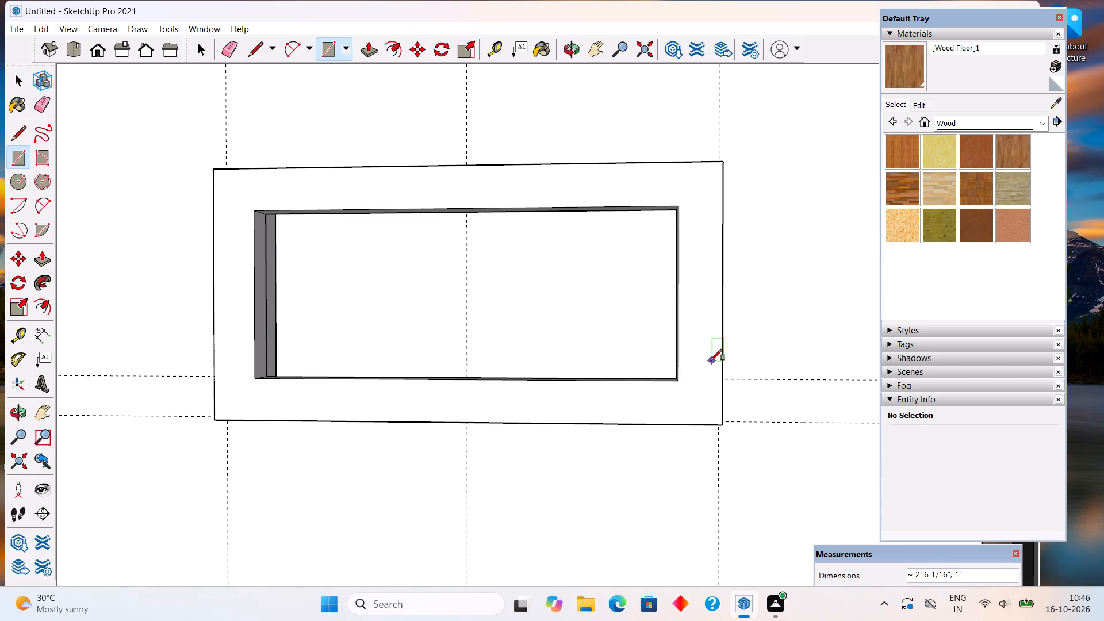
Draw a rectangle about 2' 6" by 1' across the outer frame's inner opening, from corner to opposite corner.
left_click(682, 379)
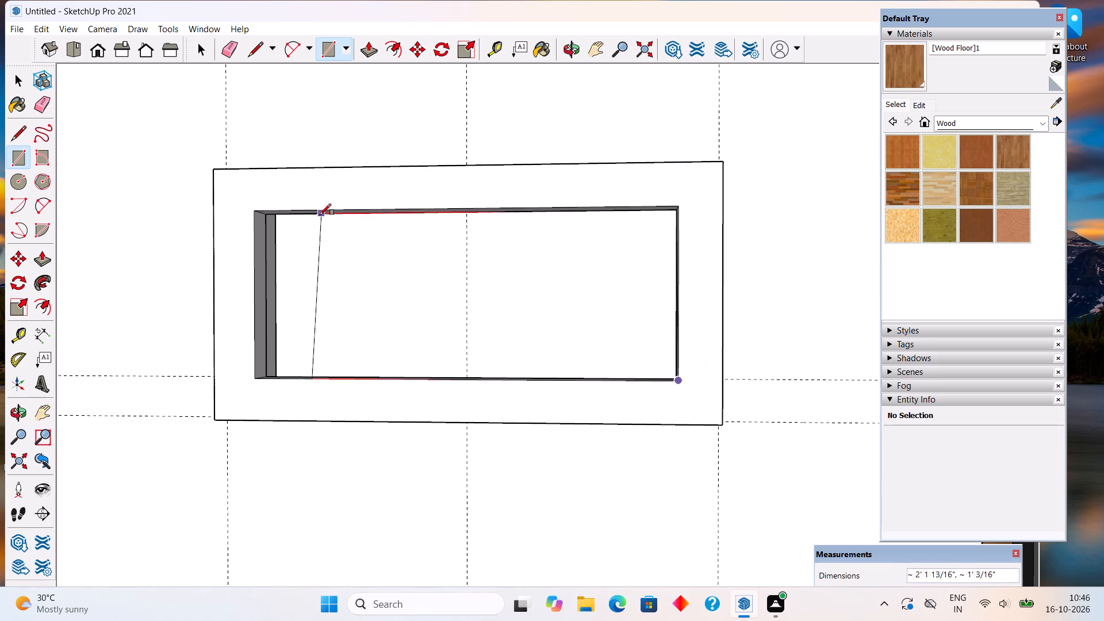
left_click(249, 210)
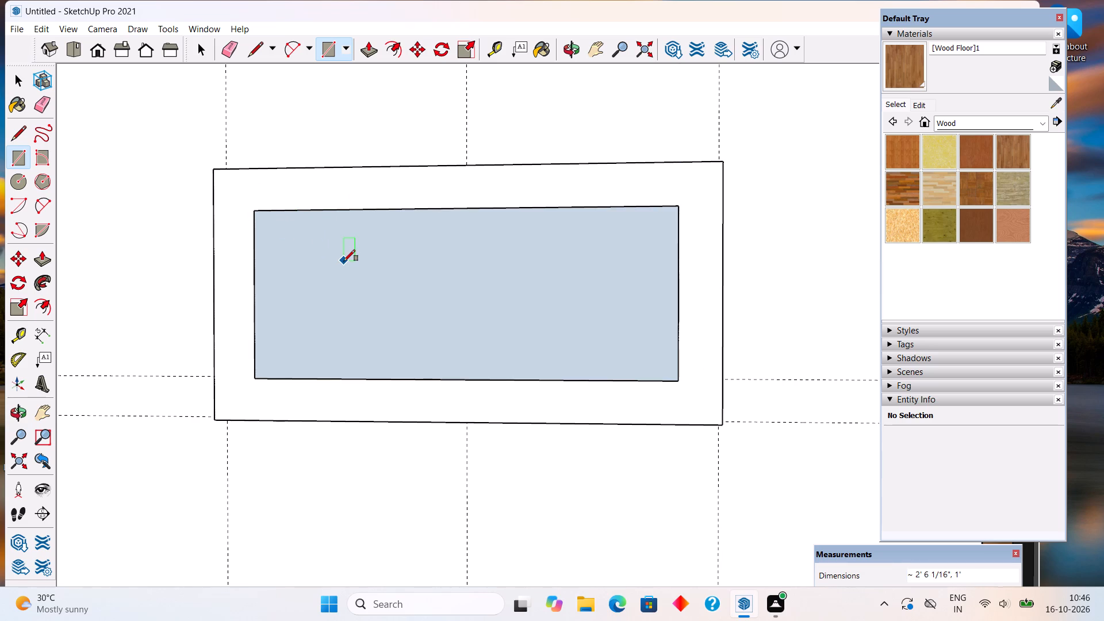
Offset the new rectangle's outline 2" inward and delete the inner face, leaving a narrower frame-shaped face.
key("f")
left_click(351, 371)
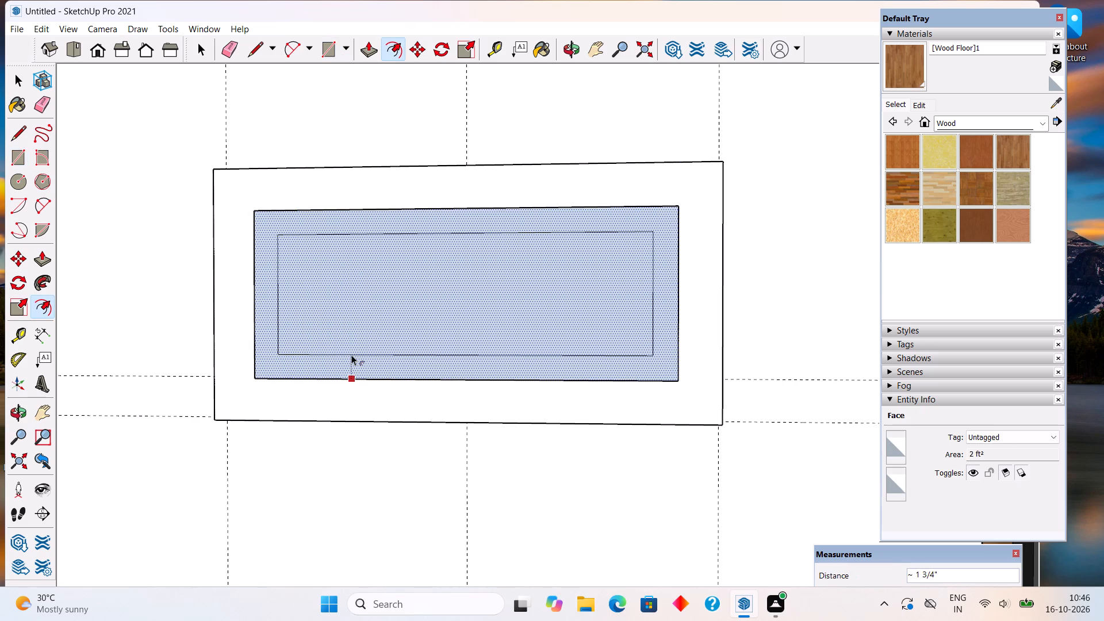
type("2\"")
key("Return")
key("space")
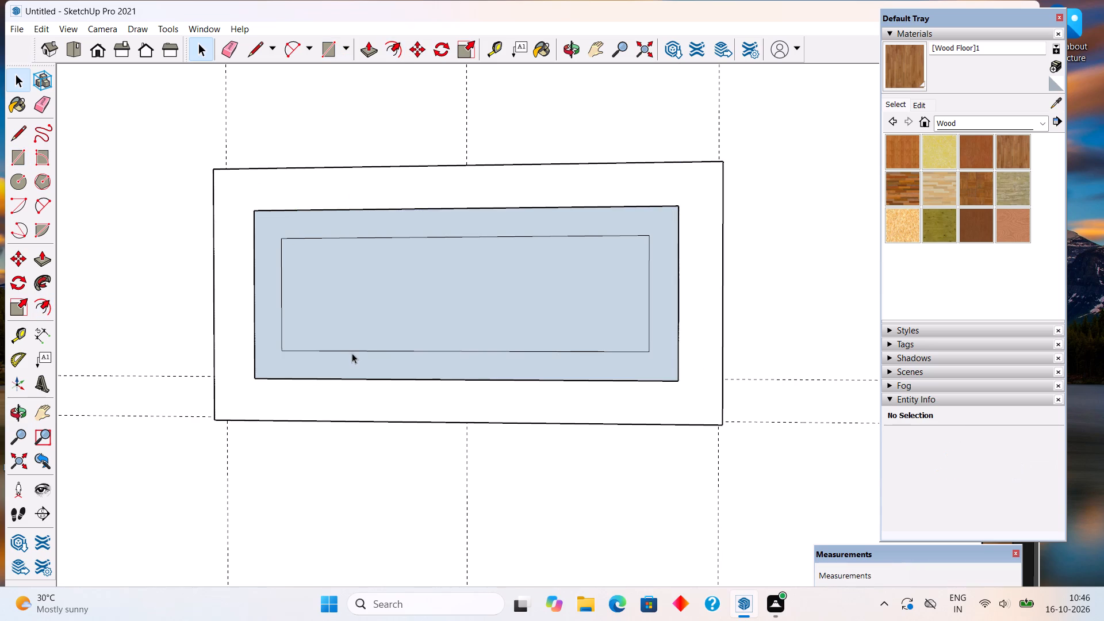
left_click(371, 304)
key("Delete")
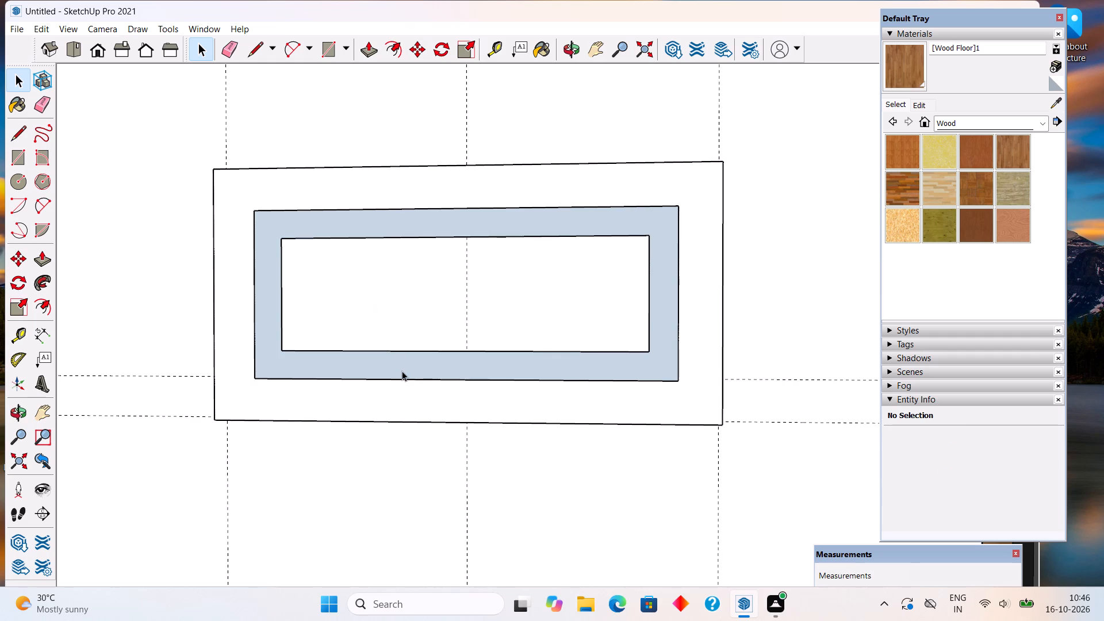
Push/Pull the inner frame's face outward 2".
left_click(402, 371)
key("p")
left_click(402, 371)
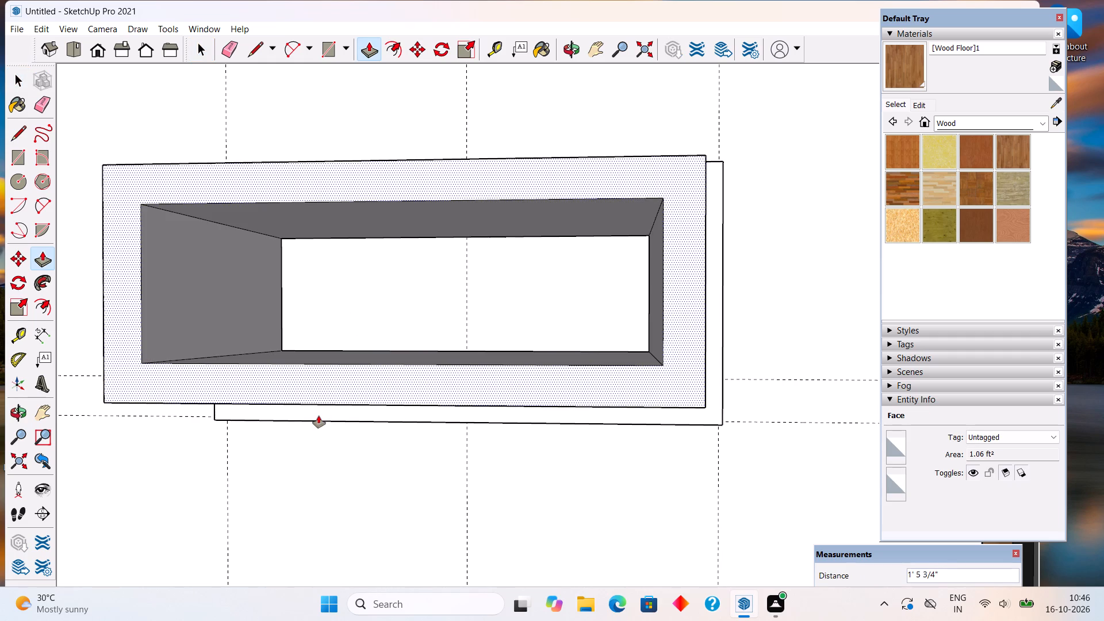
type("2\"")
key("Return")
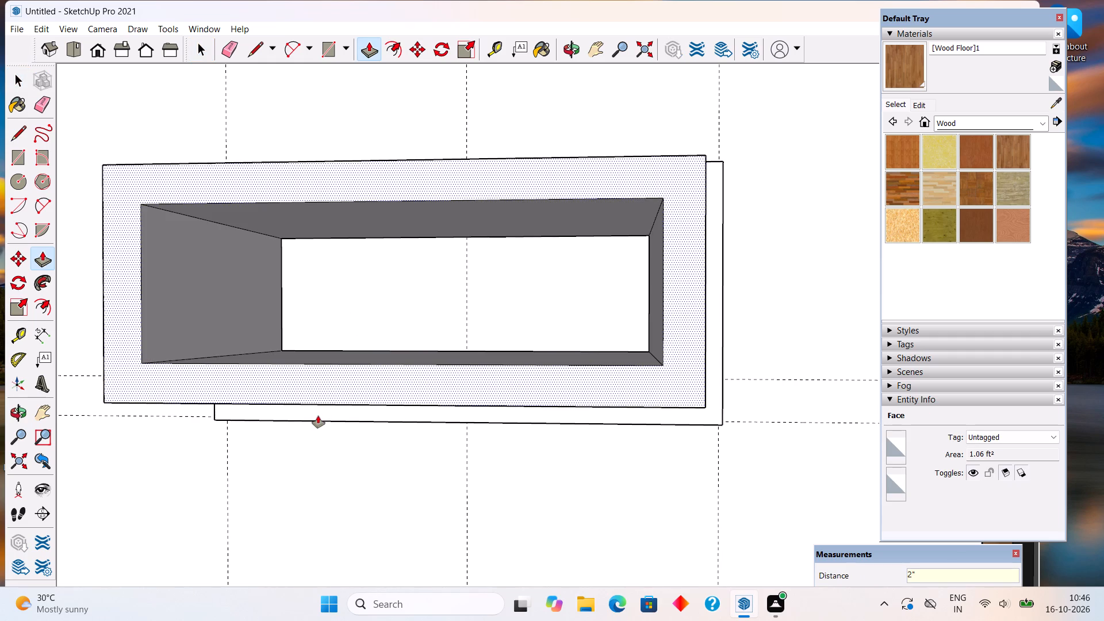
Group the extruded inner frame.
key("space")
triple_click(282, 350)
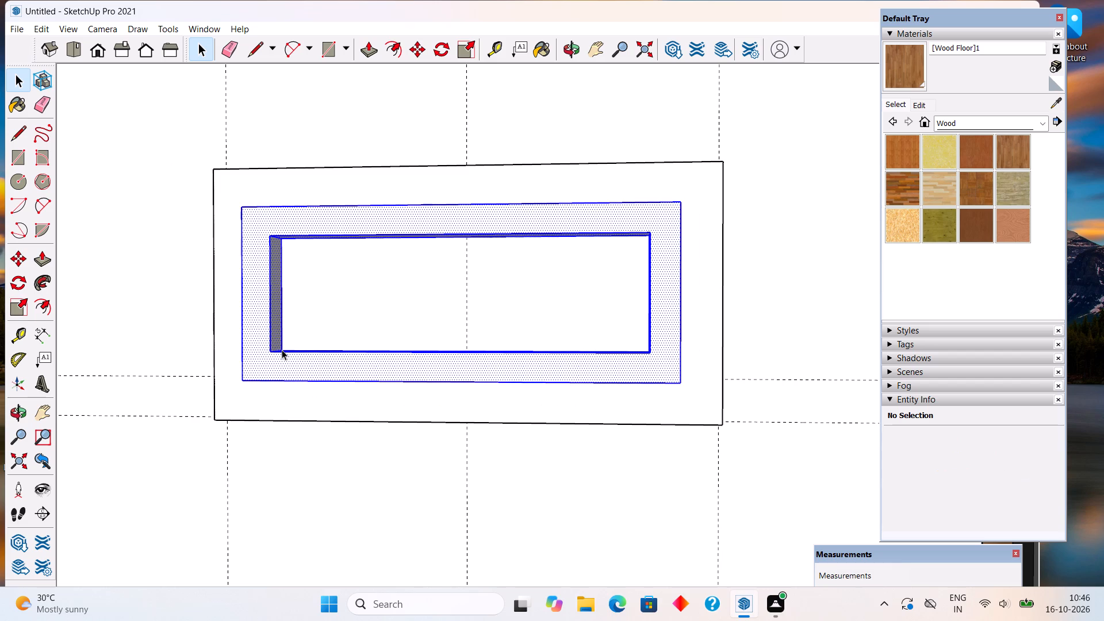
right_click(282, 350)
left_click(333, 468)
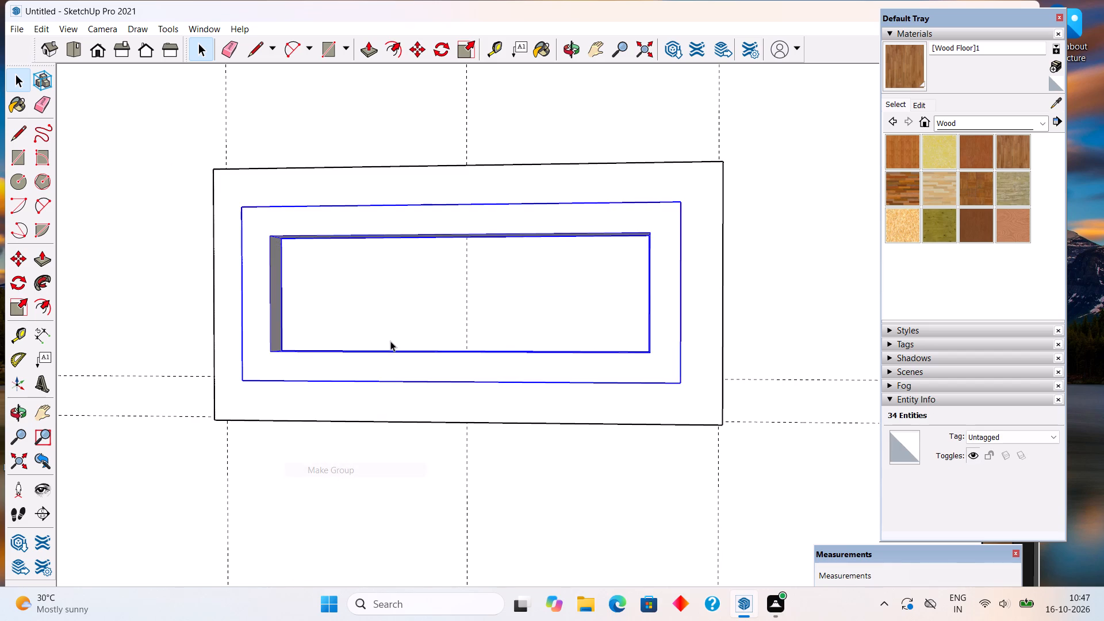
Move the inner frame group 2" back towards the wall, making its front flush with the outer frame.
middle_click_drag(392, 339, 447, 349)
scroll(447, 349, "down", 7)
middle_click_drag(630, 371, 647, 442)
middle_click_drag(623, 283, 604, 241)
scroll(605, 243, "down", 2)
scroll(636, 371, "up", 3)
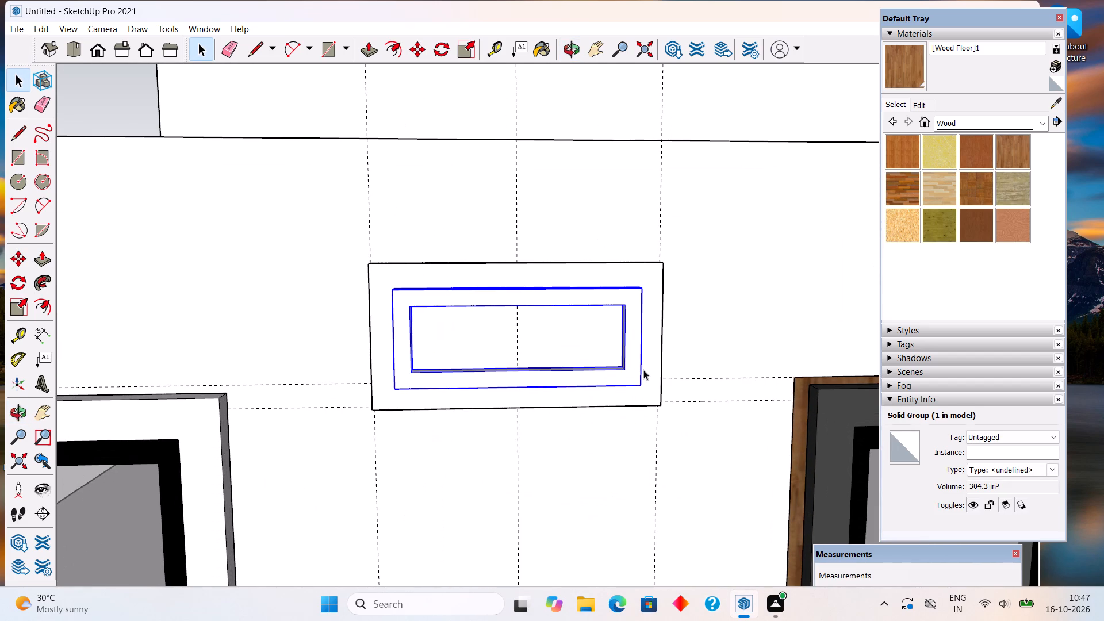
key("m")
left_click(641, 384)
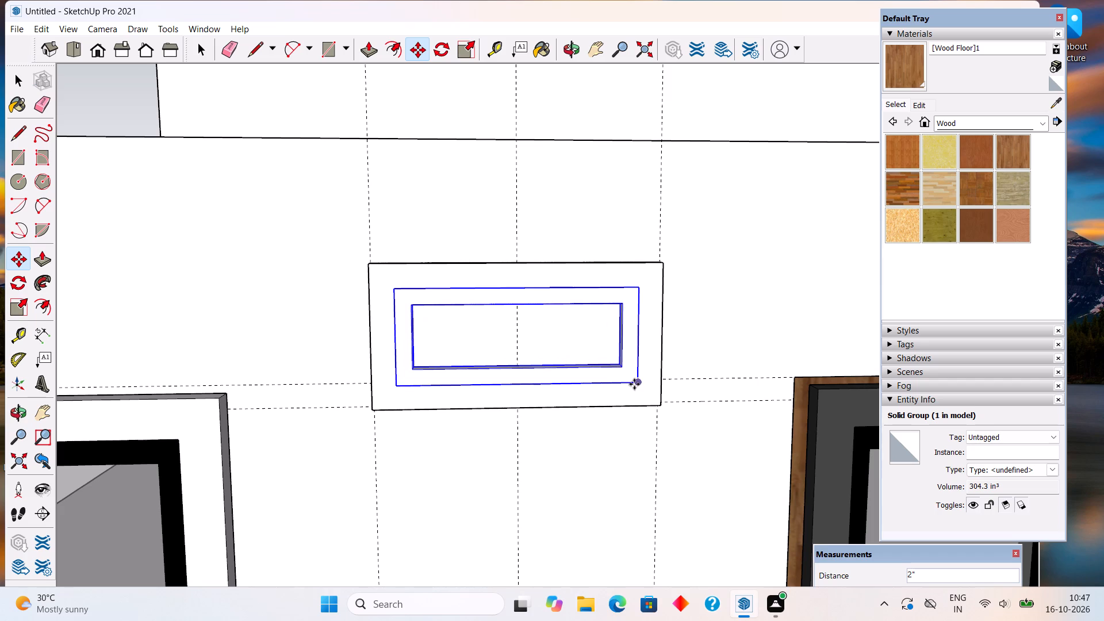
left_click(634, 384)
Move the inner frame group another 2" inward, recessing it behind the outer frame's front face, and deselect it.
middle_click_drag(660, 327, 706, 381)
scroll(632, 359, "up", 10)
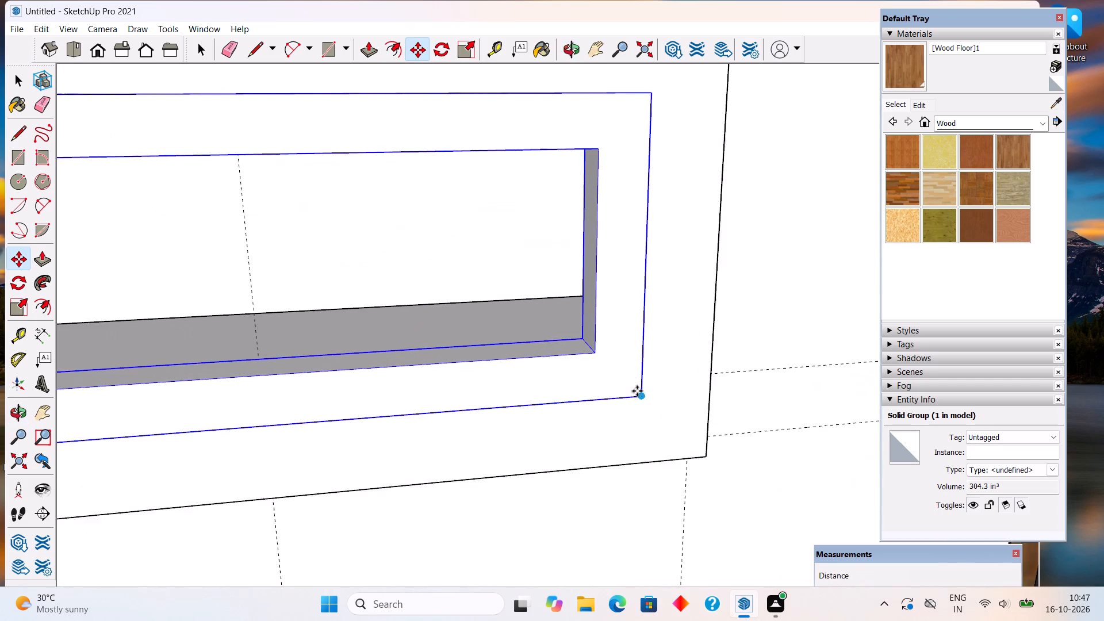
scroll(637, 391, "up", 6)
left_click(645, 397)
scroll(624, 376, "up", 4)
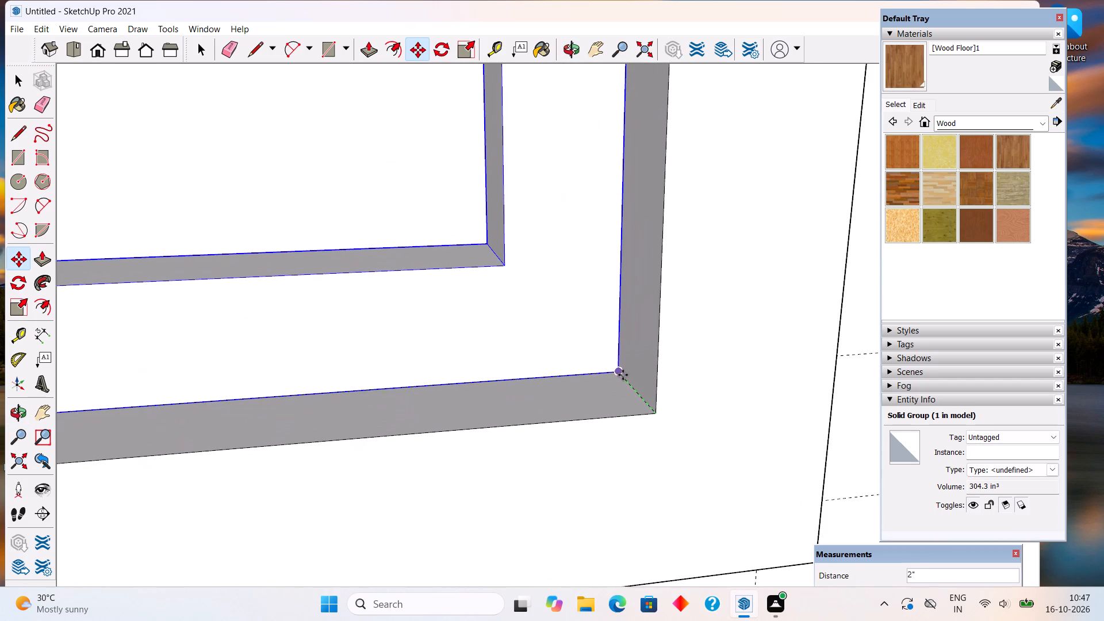
left_click(620, 366)
key("space")
scroll(620, 366, "down", 2)
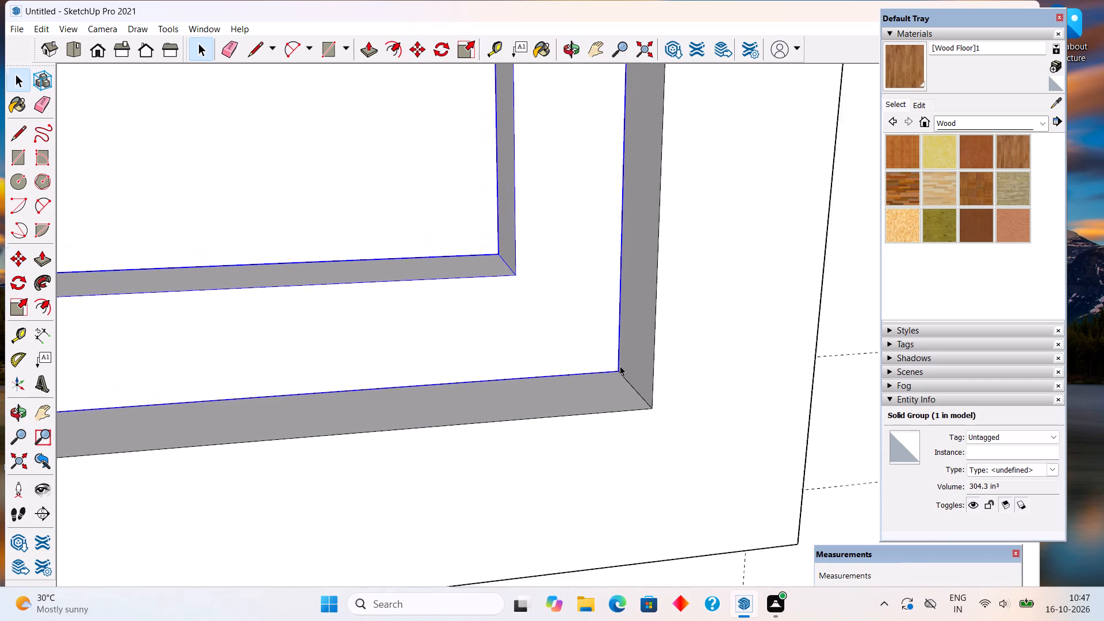
scroll(620, 366, "down", 11)
scroll(620, 366, "down", 11)
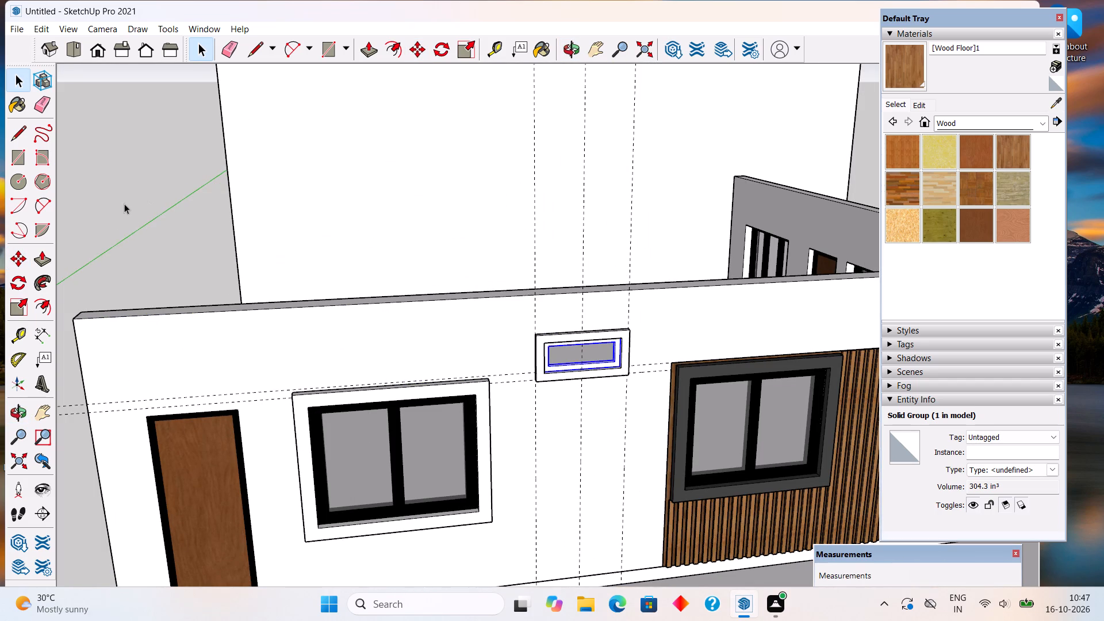
left_click(124, 204)
Draw a rectangle about 2' 2" by 8" across the inner frame's opening as the window pane.
middle_click_drag(561, 310, 507, 259)
scroll(528, 305, "up", 5)
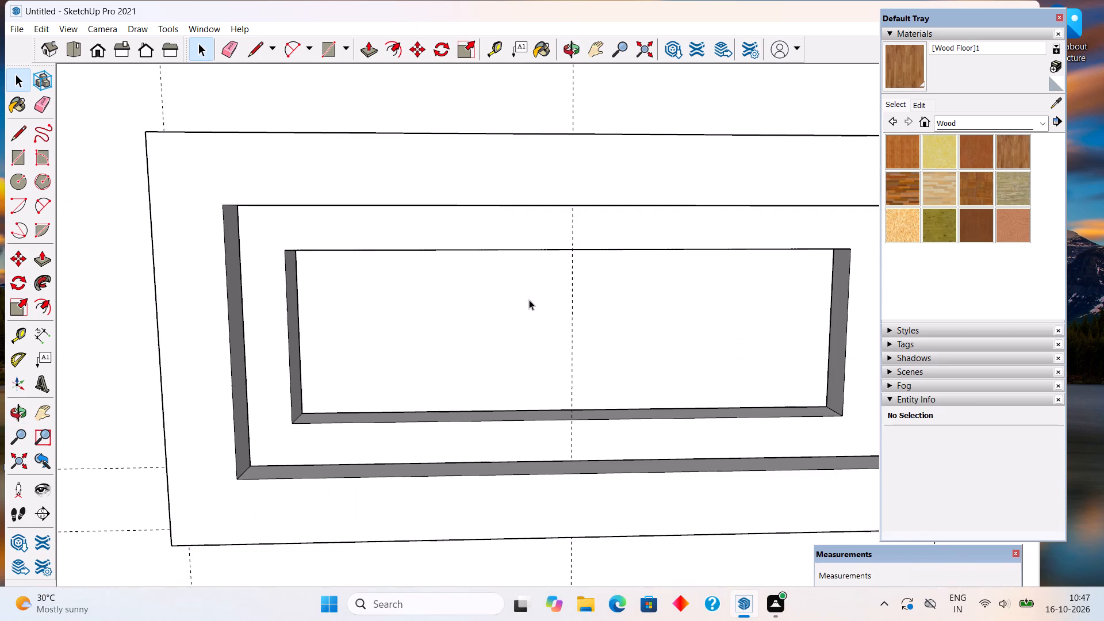
key("r")
left_click(292, 248)
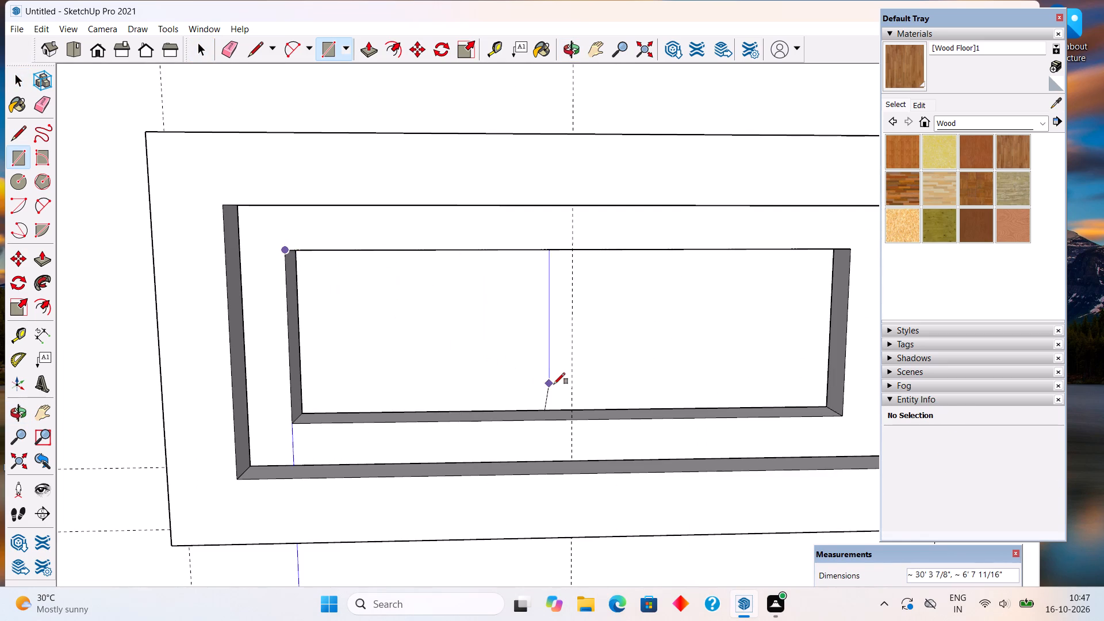
scroll(557, 386, "down", 4)
scroll(606, 392, "up", 4)
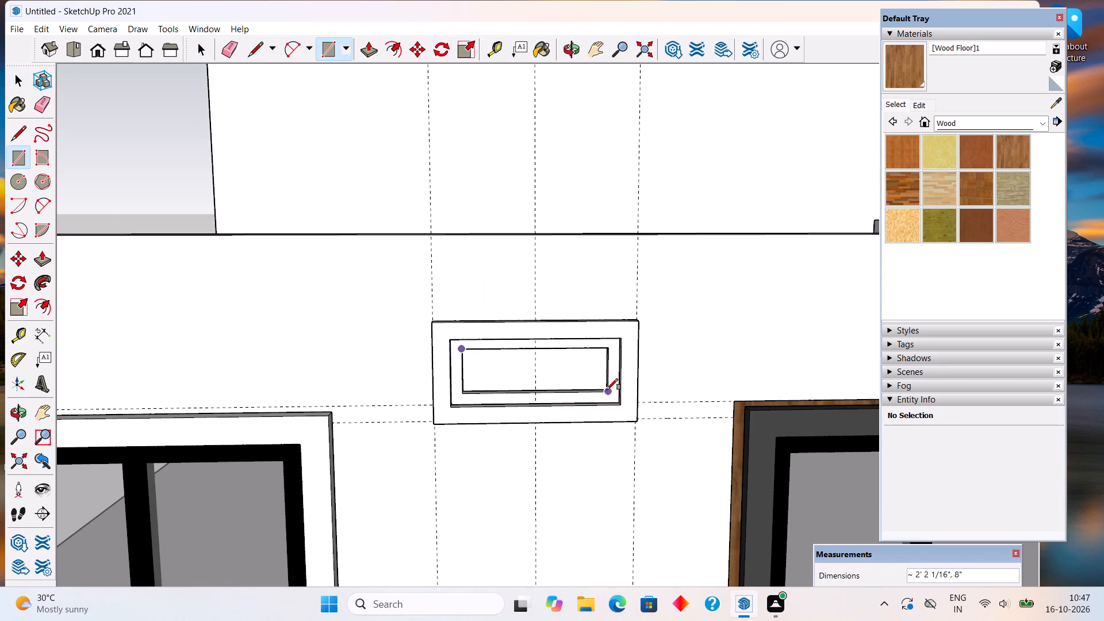
left_click(607, 390)
key("space")
Group the pane's face and edges, and deselect the group.
key("space")
triple_click(591, 378)
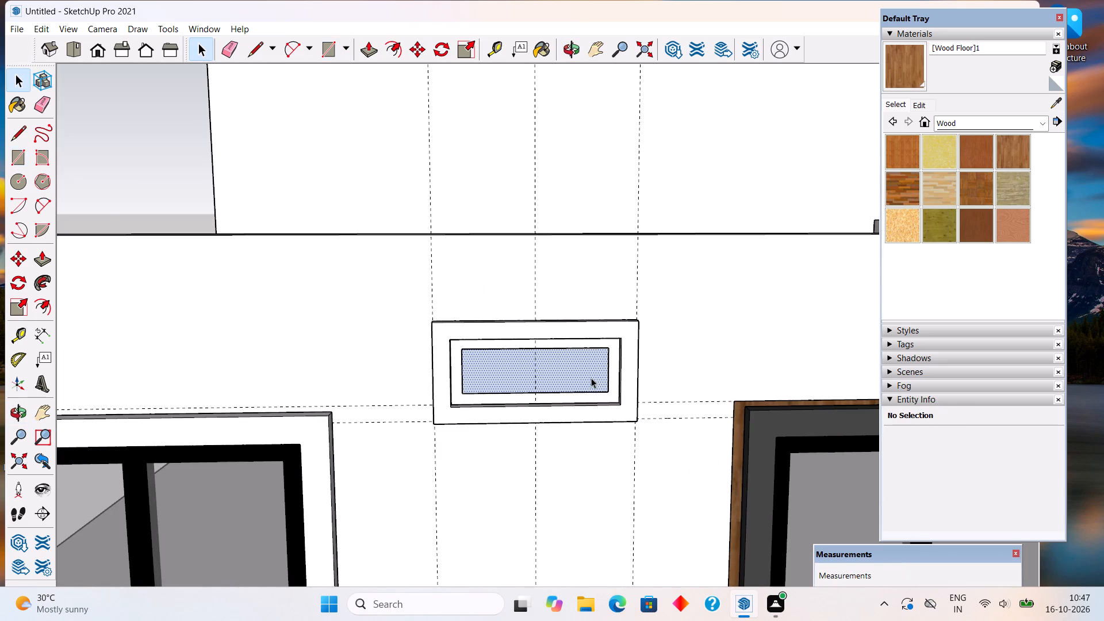
right_click(591, 378)
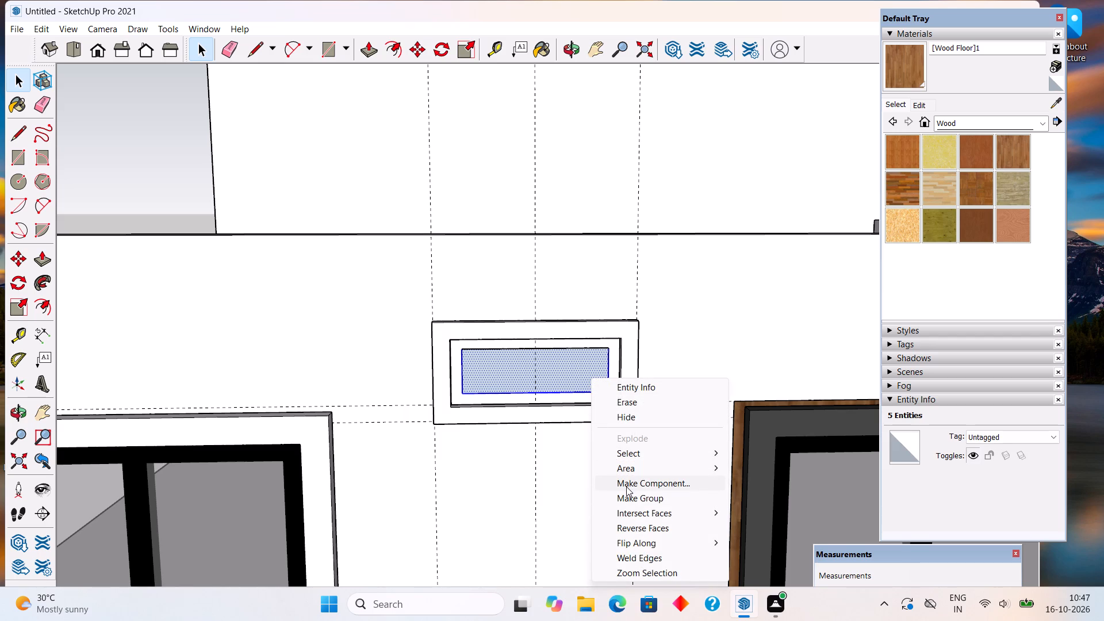
left_click(633, 494)
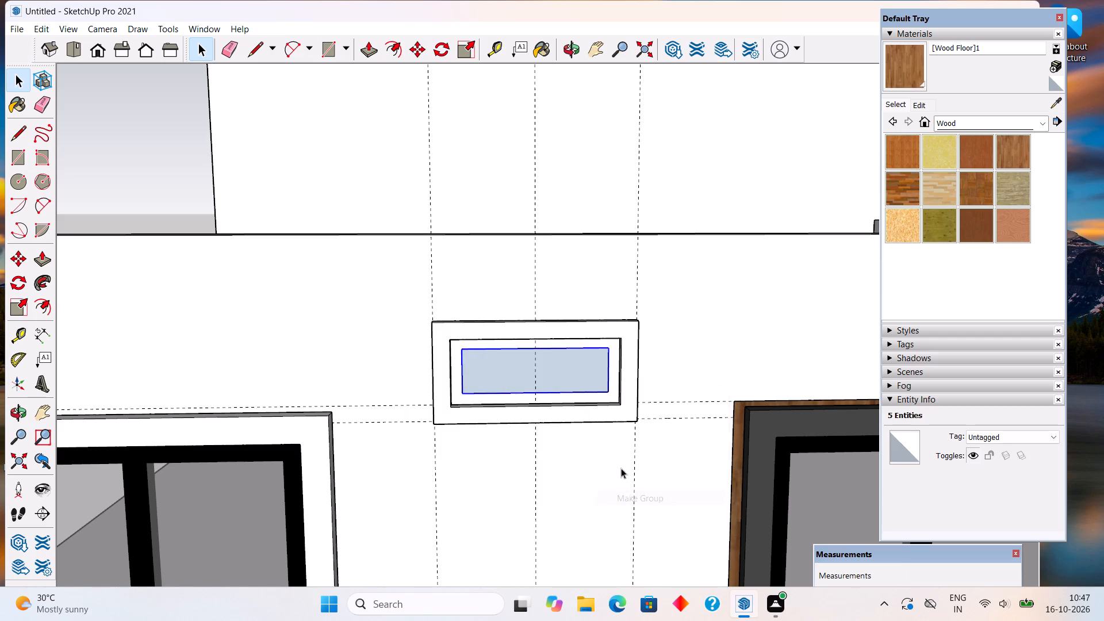
scroll(620, 466, "down", 11)
left_click(342, 308)
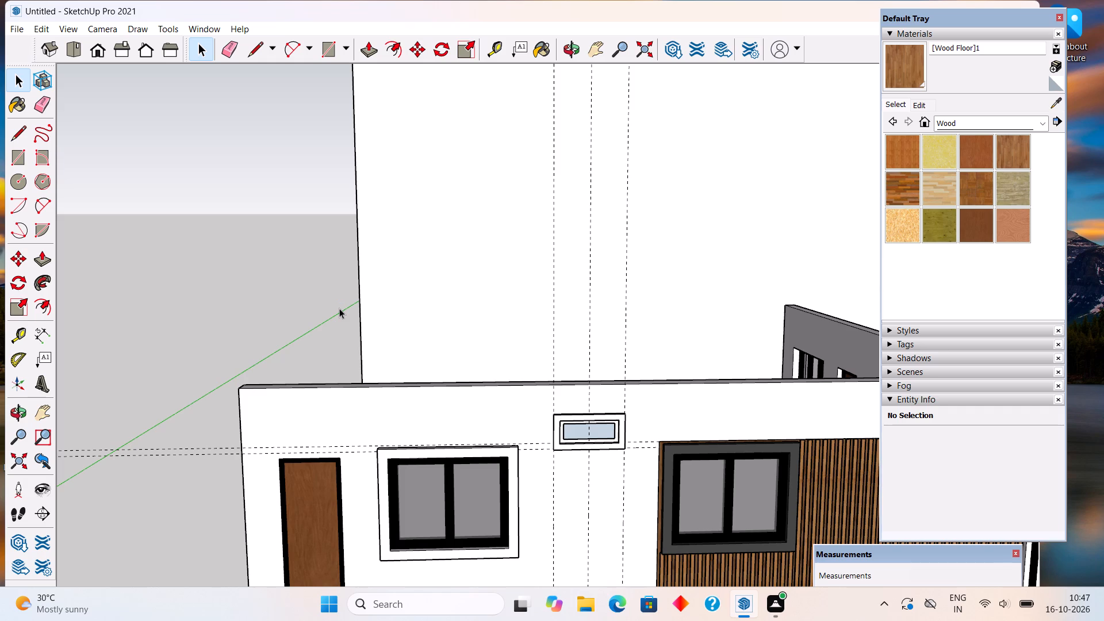
Examine the small high window against the side wall's other windows, from straight on, above and at an angle.
scroll(340, 302, "up", 1)
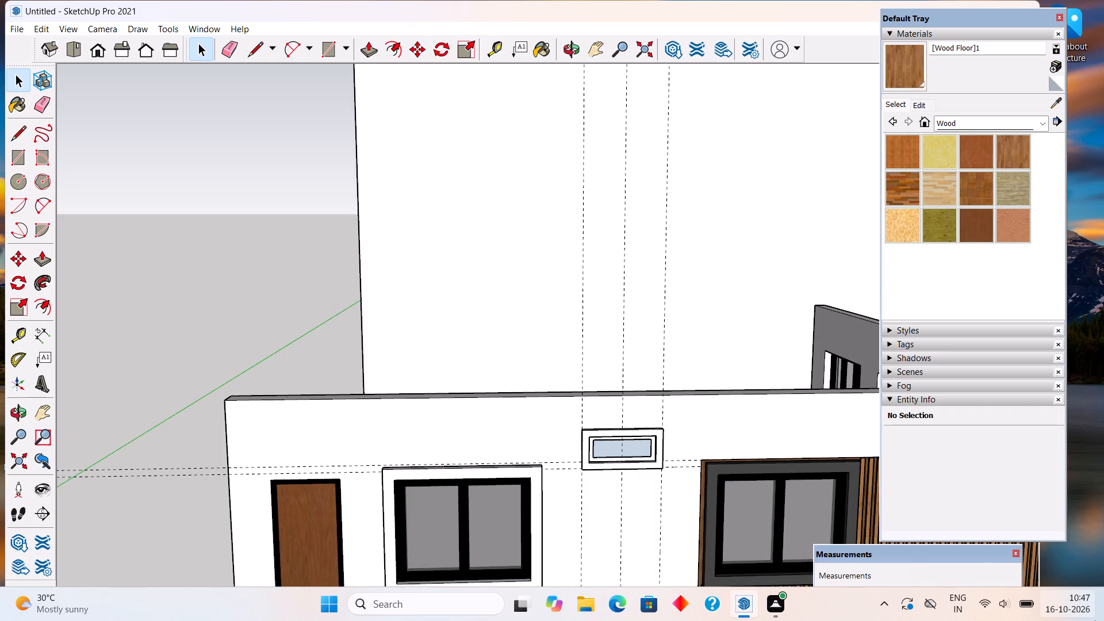
scroll(1081, 618, "down", 3)
scroll(815, 592, "down", 4)
scroll(776, 454, "down", 10)
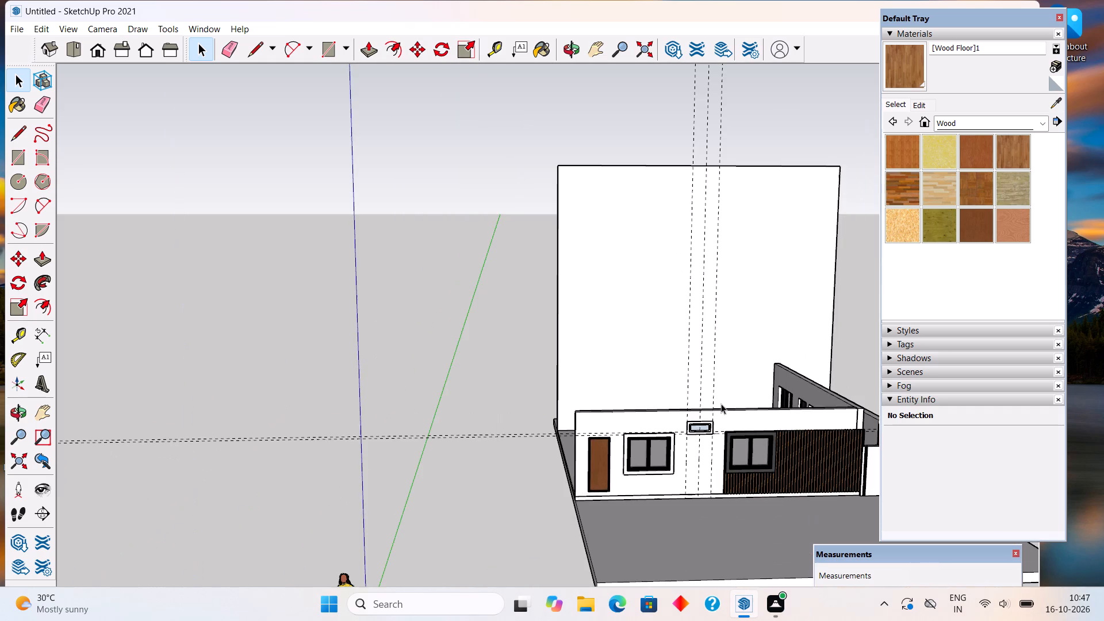
middle_click_drag(700, 388, 597, 343)
scroll(598, 343, "up", 3)
scroll(640, 384, "down", 7)
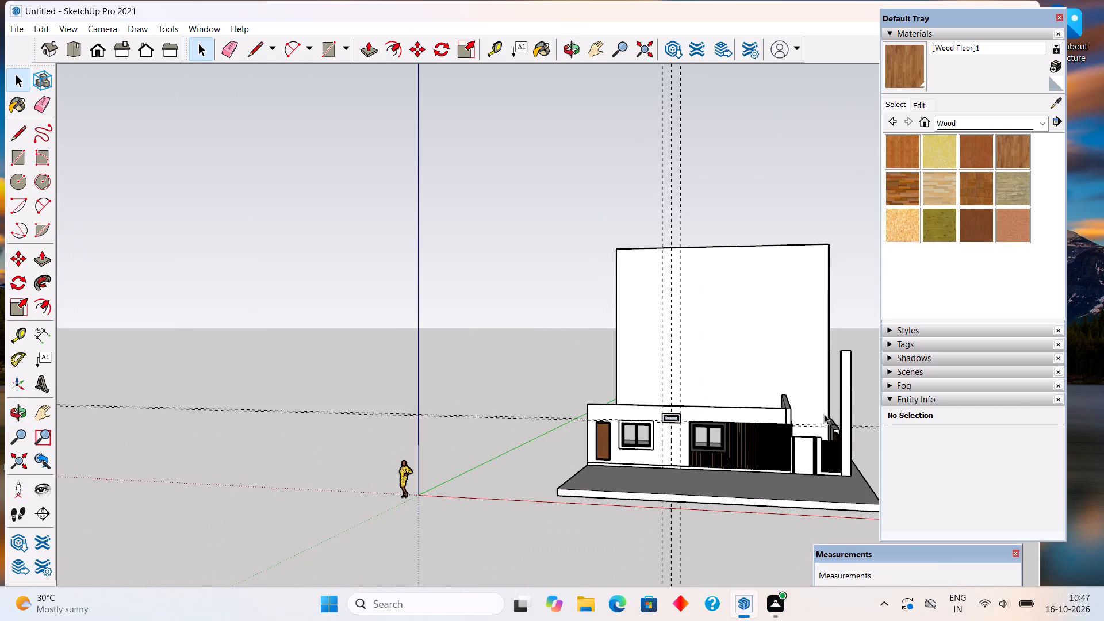
scroll(827, 414, "up", 7)
middle_click_drag(707, 448, 711, 400)
scroll(711, 400, "up", 3)
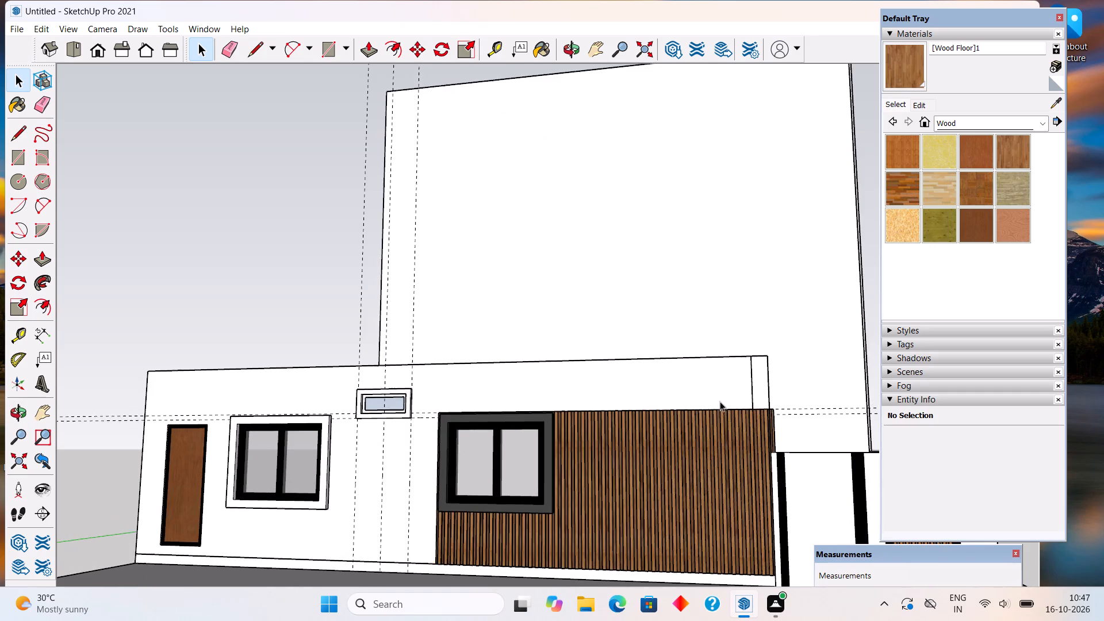
middle_click_drag(763, 423, 827, 448)
scroll(827, 448, "down", 3)
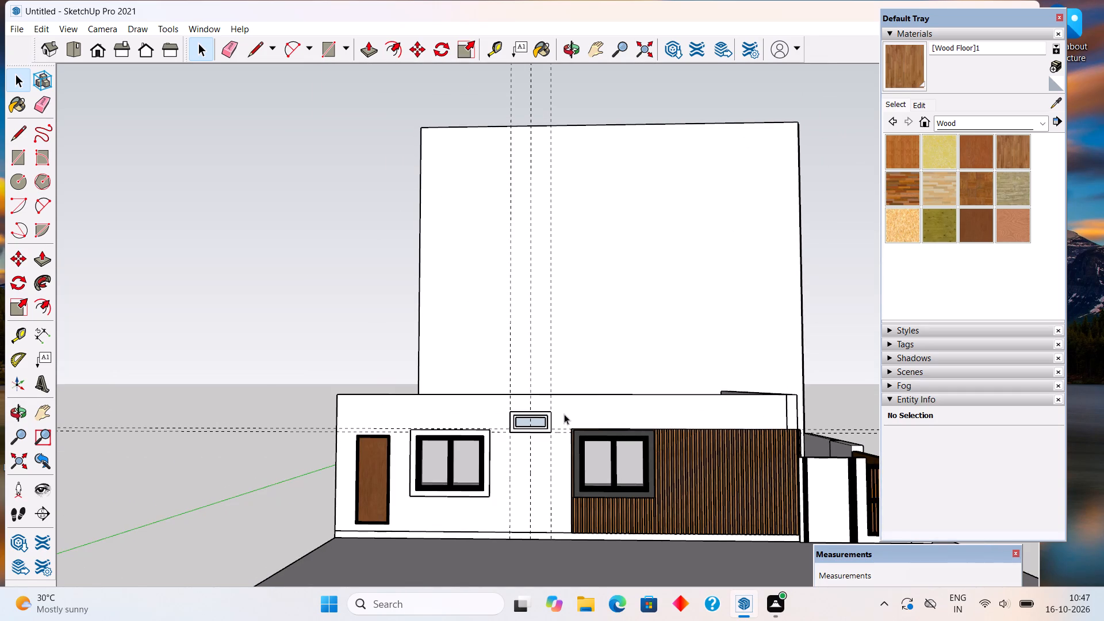
scroll(564, 414, "up", 4)
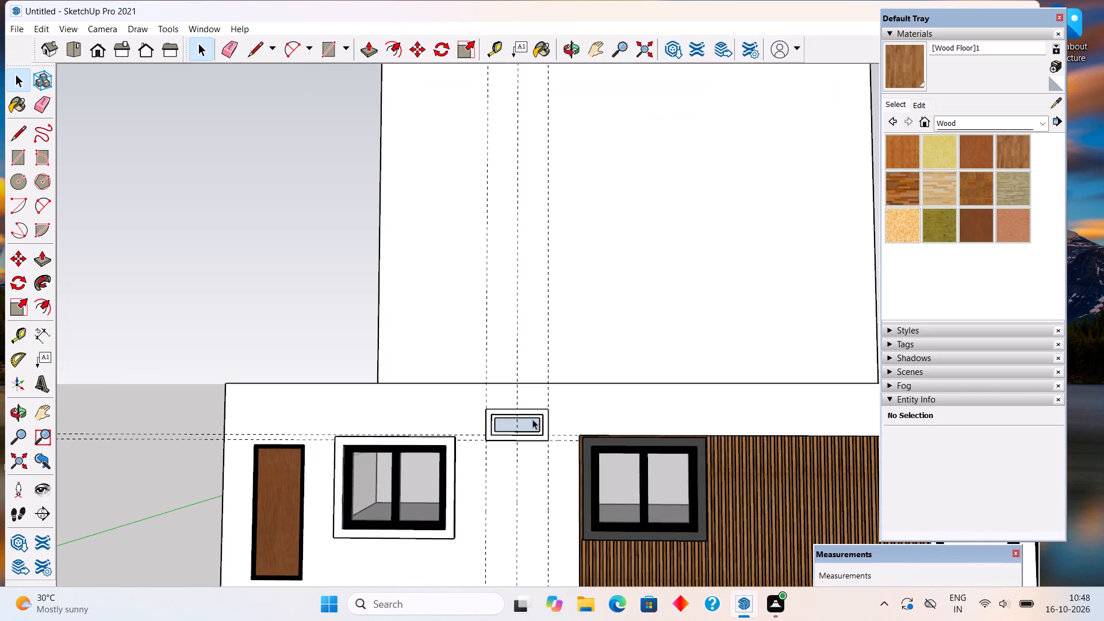
middle_click_drag(484, 428, 497, 558)
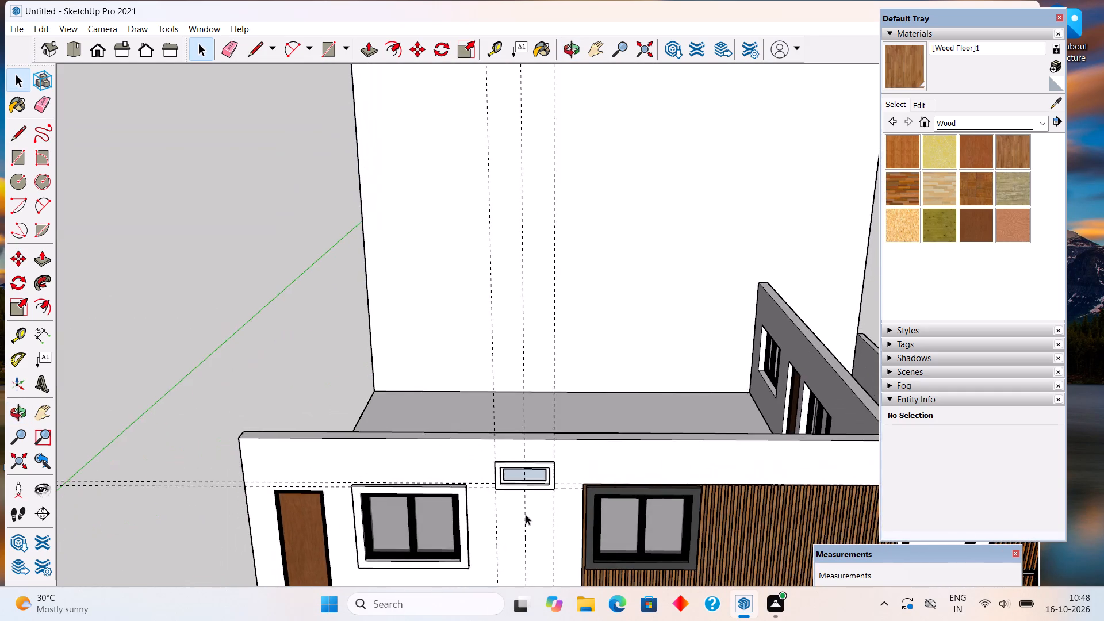
scroll(526, 503, "up", 4)
scroll(545, 459, "up", 1)
middle_click_drag(545, 459, 531, 580)
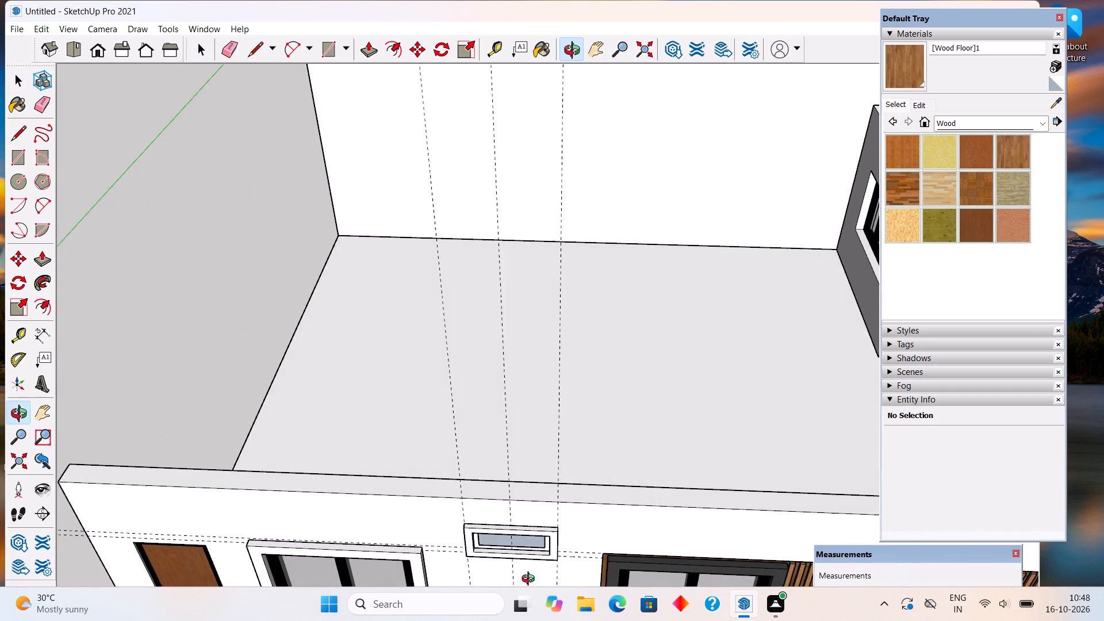
middle_click_drag(531, 580, 344, 517)
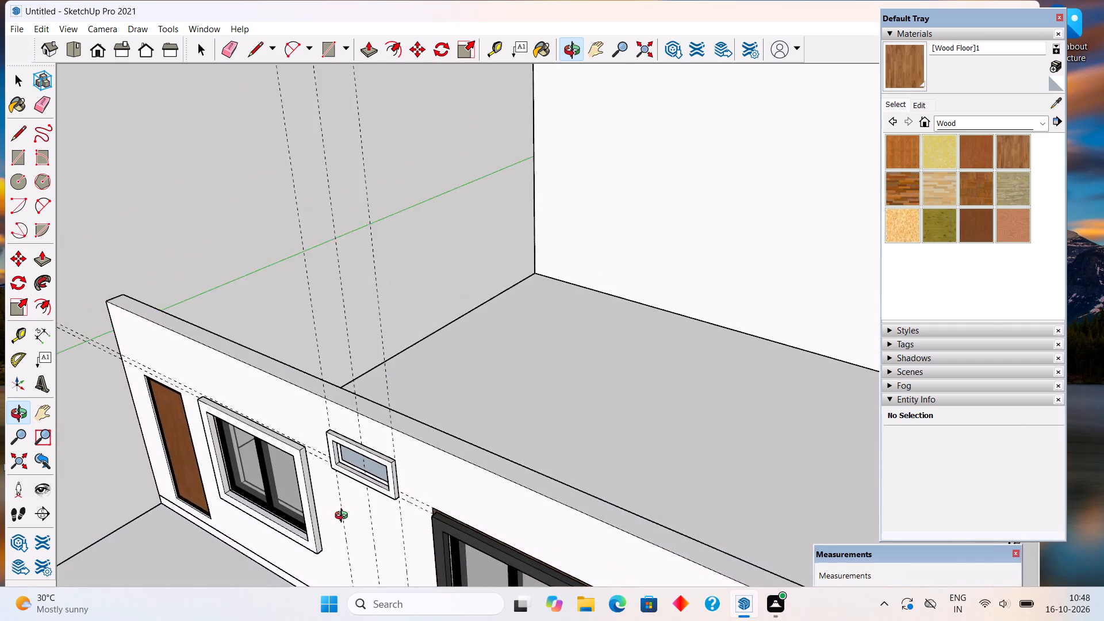
middle_click_drag(344, 517, 470, 467)
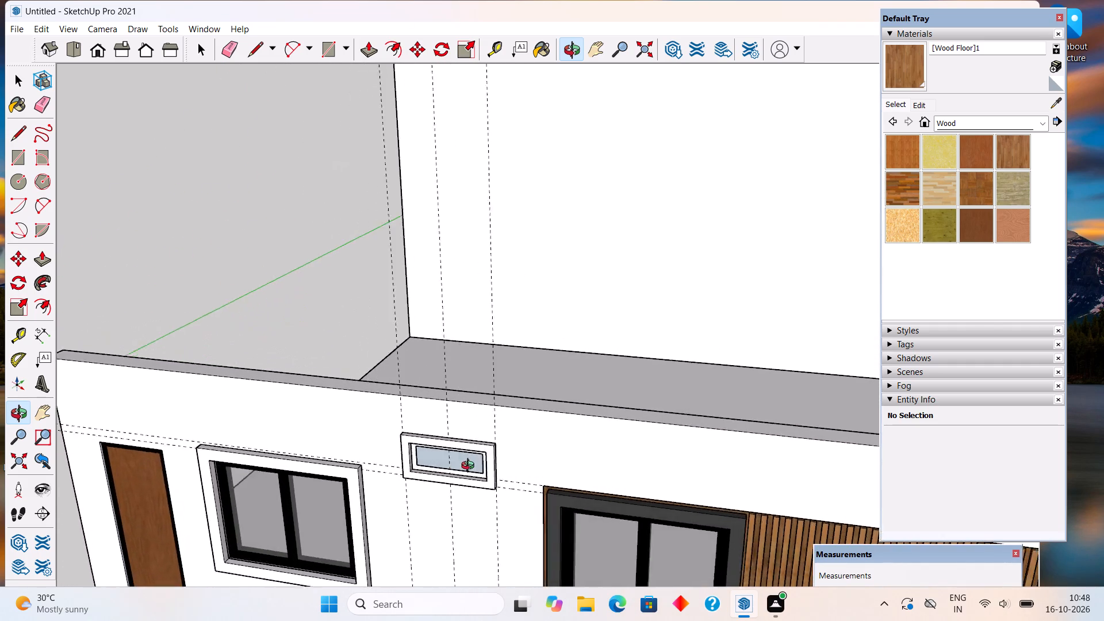
middle_click_drag(470, 467, 554, 436)
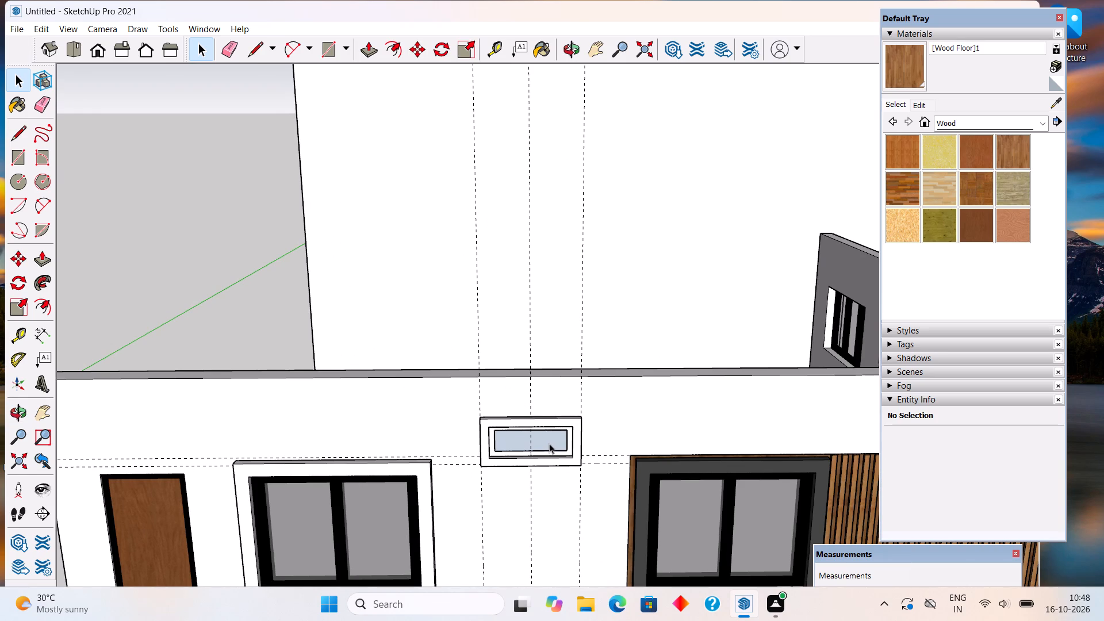
middle_click_drag(481, 401, 519, 348)
middle_click_drag(519, 348, 522, 345)
scroll(519, 361, "down", 2)
scroll(509, 382, "up", 2)
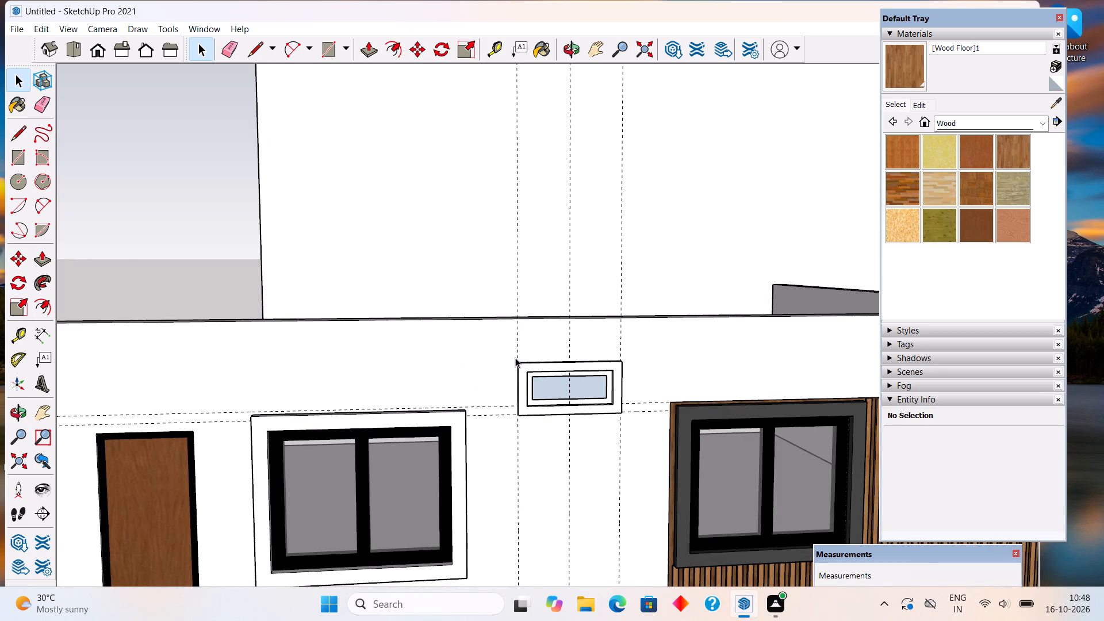
scroll(515, 358, "down", 12)
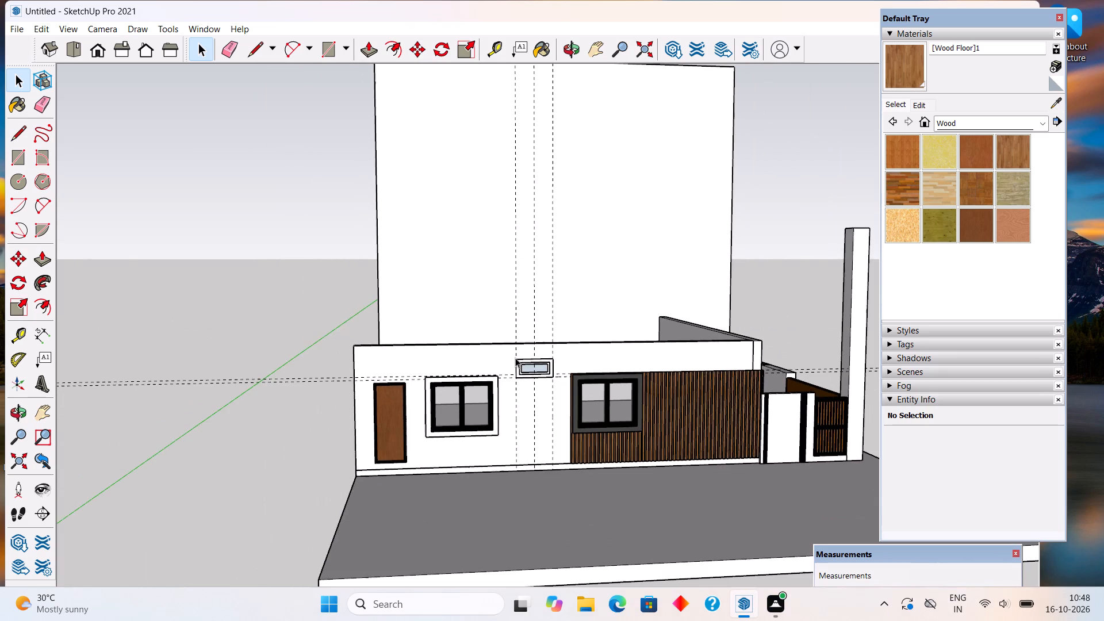
Sample the black Color M09 from the wood-clad window's frame and paint the small window's inner frame with it.
scroll(528, 366, "up", 5)
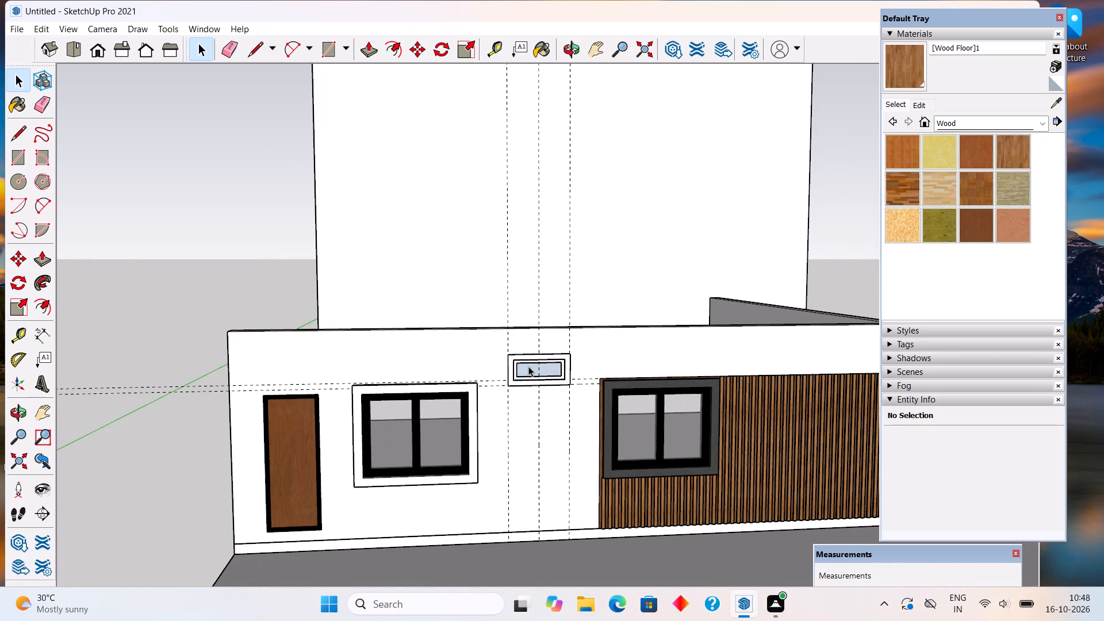
scroll(1014, 212, "up", 6)
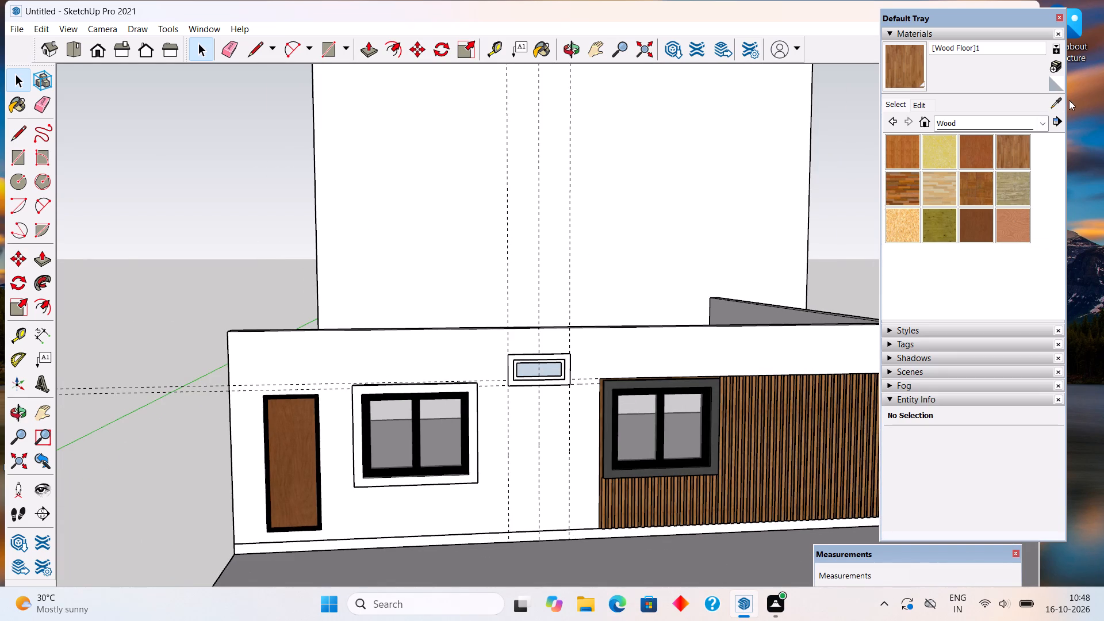
left_click(1055, 103)
scroll(696, 386, "up", 4)
left_click(699, 393)
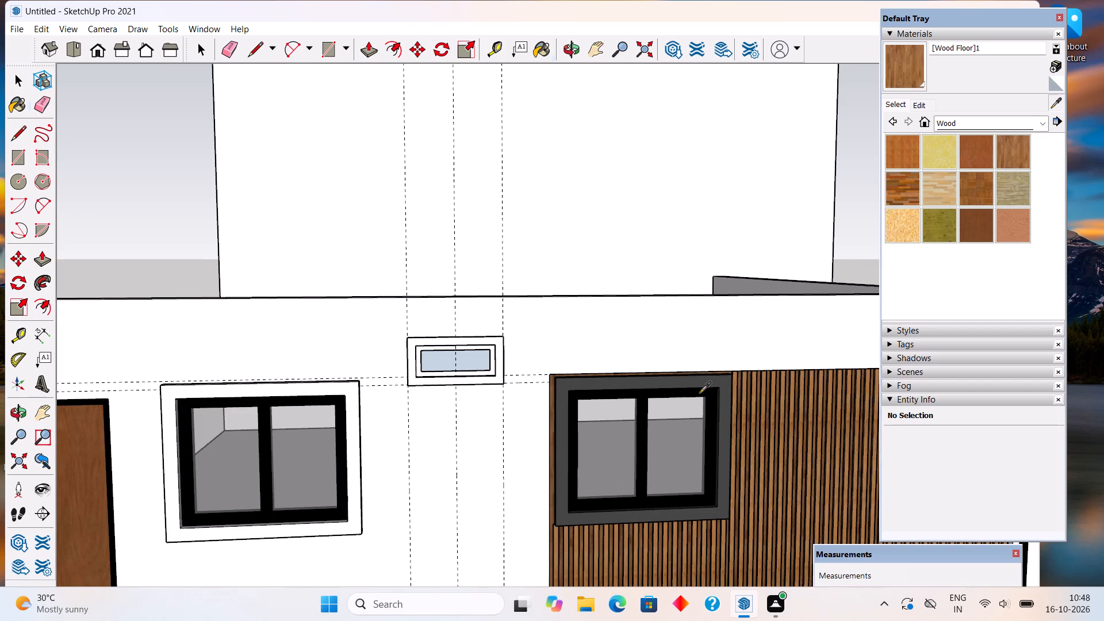
left_click(483, 346)
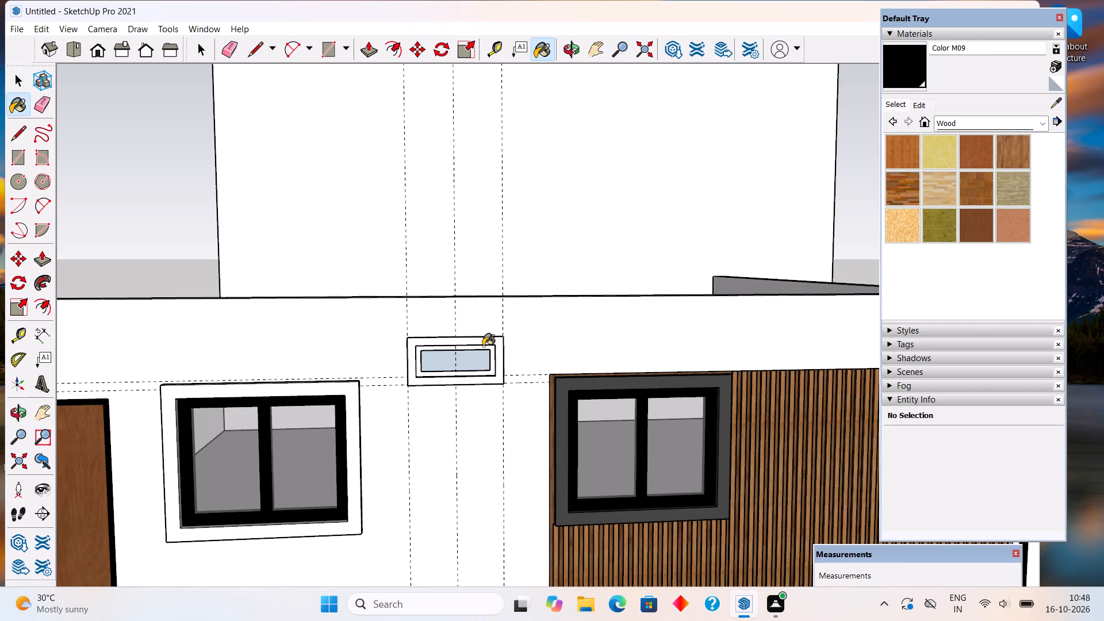
Sample Translucent Glass Gray from the wood-clad window's glass and paint the small window's pane with it.
left_click(1051, 106)
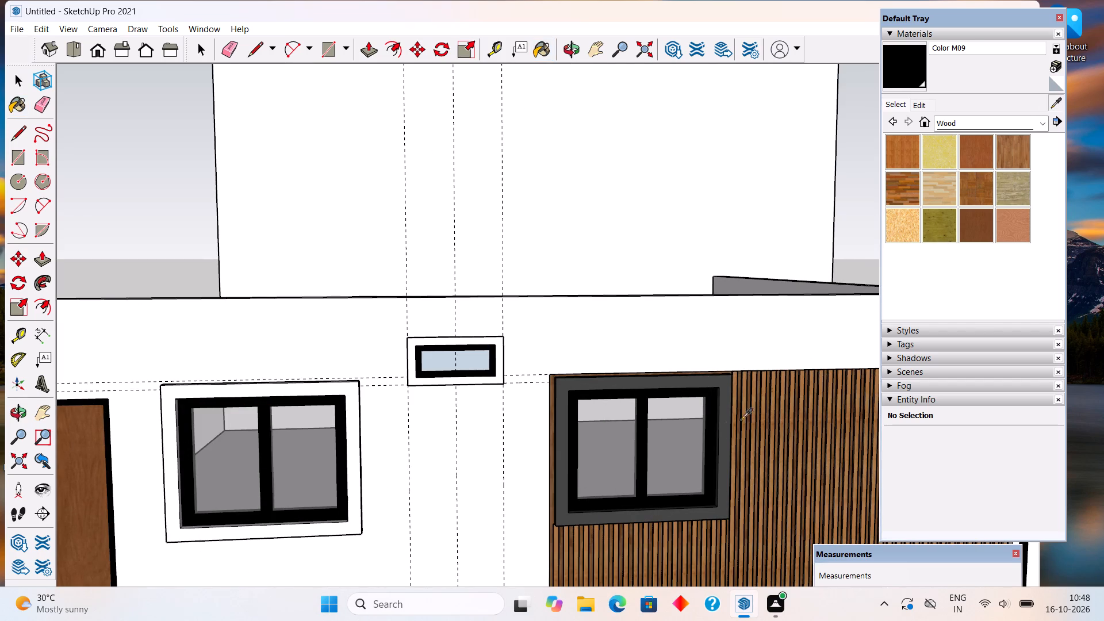
left_click(682, 447)
left_click(425, 360)
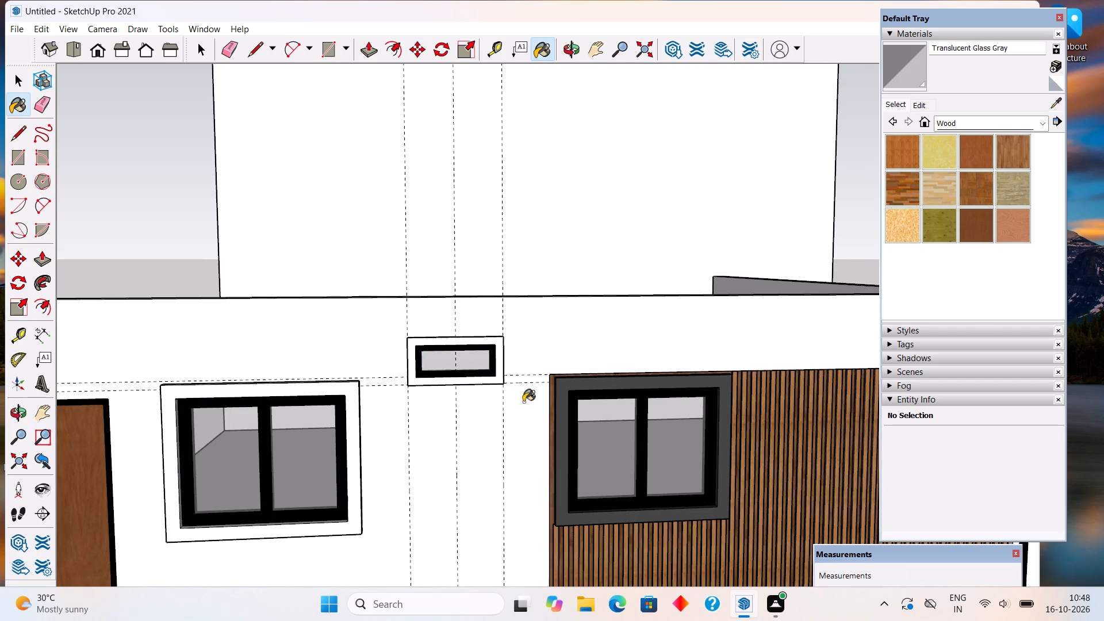
scroll(616, 428, "down", 4)
key("space")
Inside the outer frame's group, Push/Pull its room-side face 2" towards the room, and close the group.
scroll(543, 398, "up", 7)
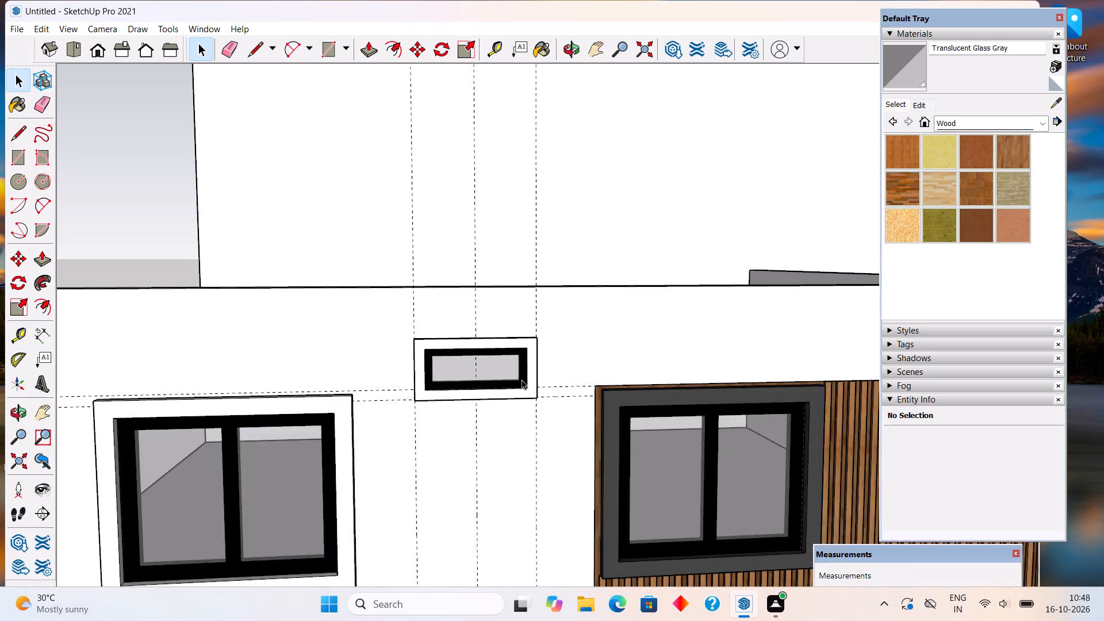
scroll(522, 379, "up", 6)
middle_click_drag(539, 386, 986, 391)
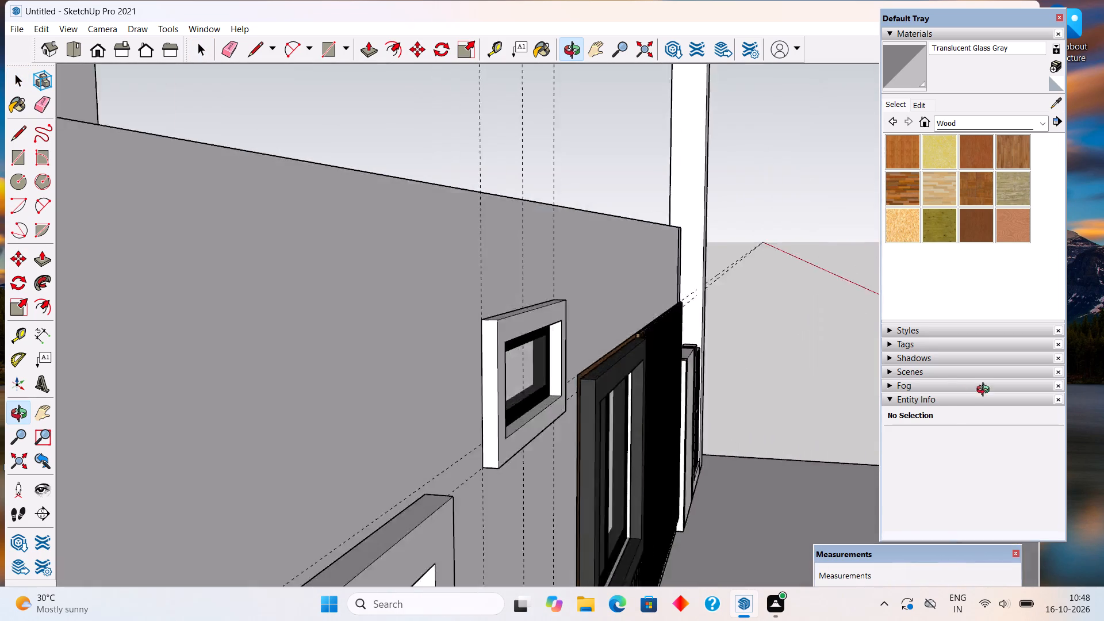
middle_click_drag(986, 391, 1103, 427)
middle_click_drag(463, 493, 608, 397)
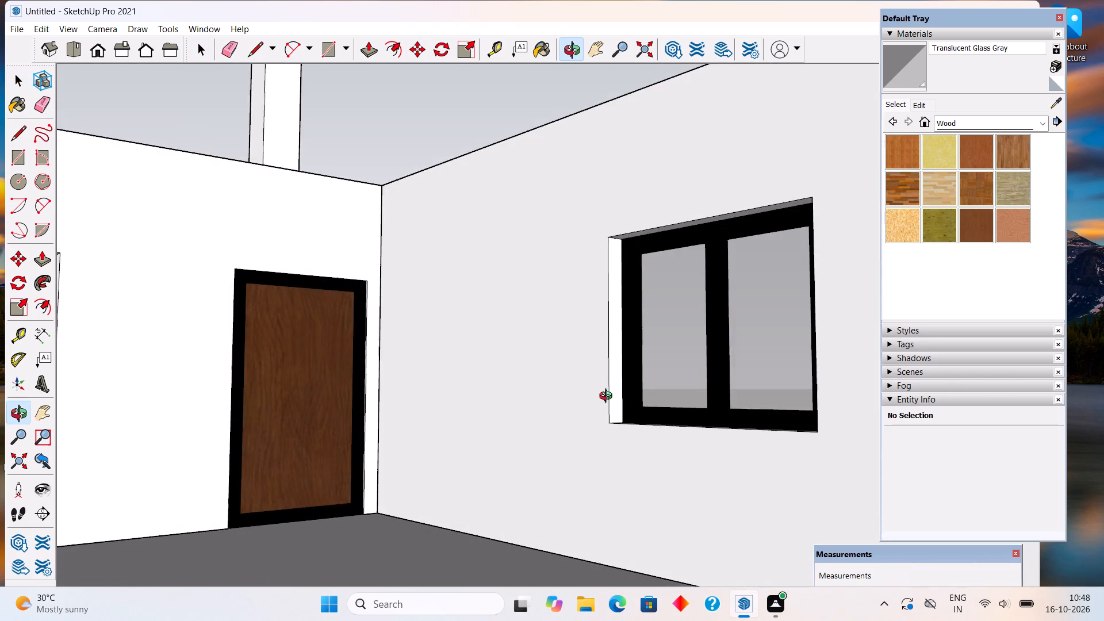
middle_click_drag(608, 397, 532, 400)
scroll(533, 398, "down", 9)
middle_click_drag(640, 267, 718, 300)
scroll(718, 300, "up", 4)
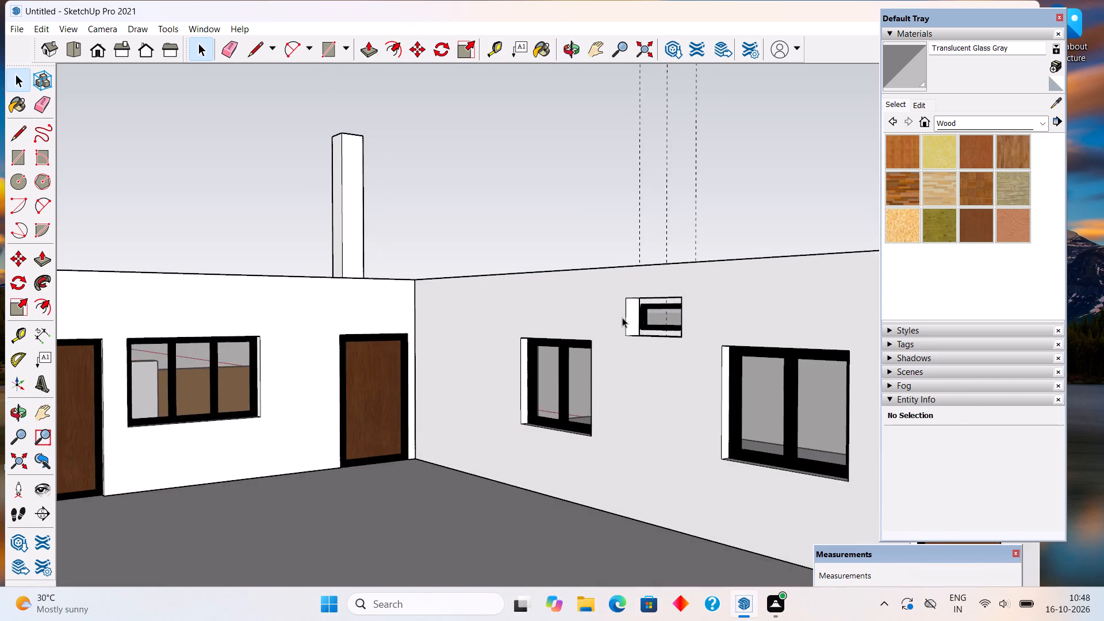
scroll(622, 317, "up", 9)
middle_click_drag(687, 332, 771, 333)
scroll(633, 321, "up", 5)
triple_click(689, 319)
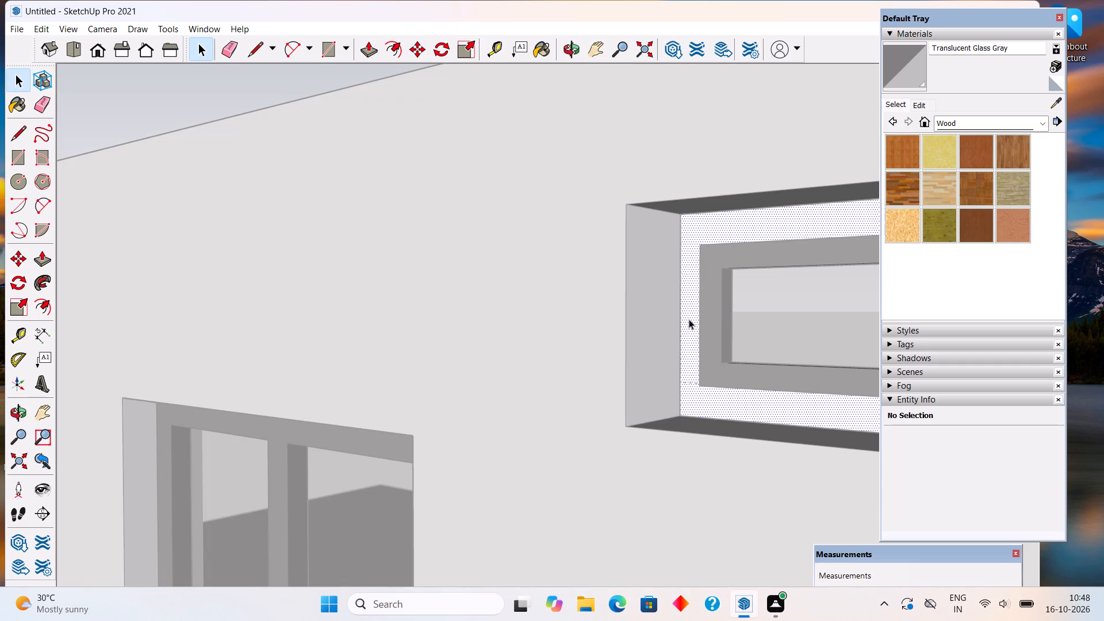
key("p")
left_click(689, 319)
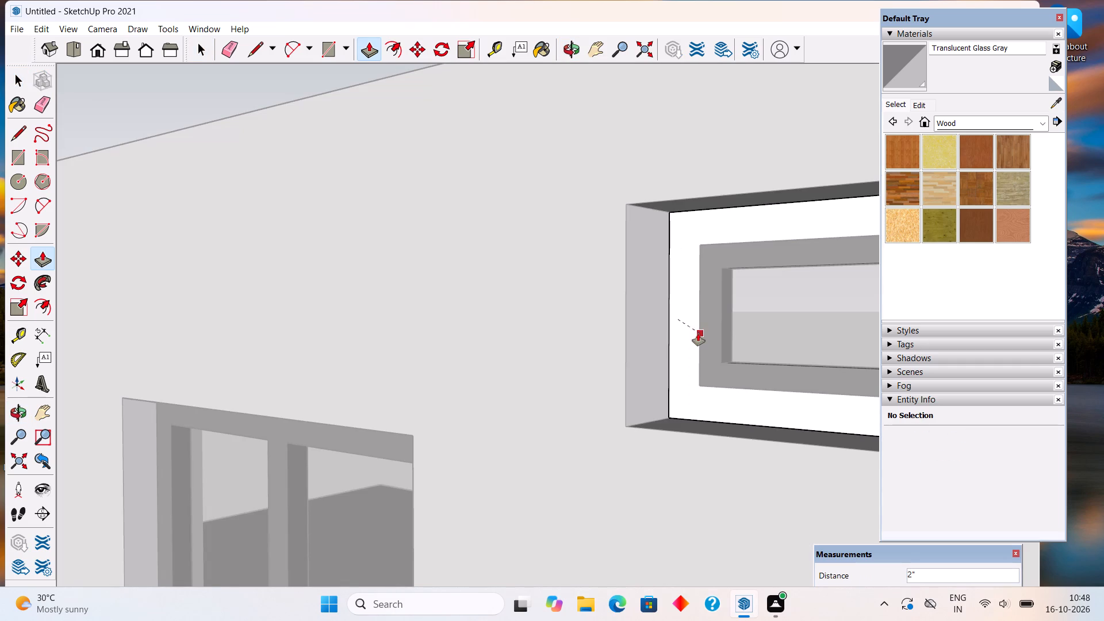
left_click(699, 335)
key("space")
scroll(691, 335, "down", 4)
left_click(750, 342)
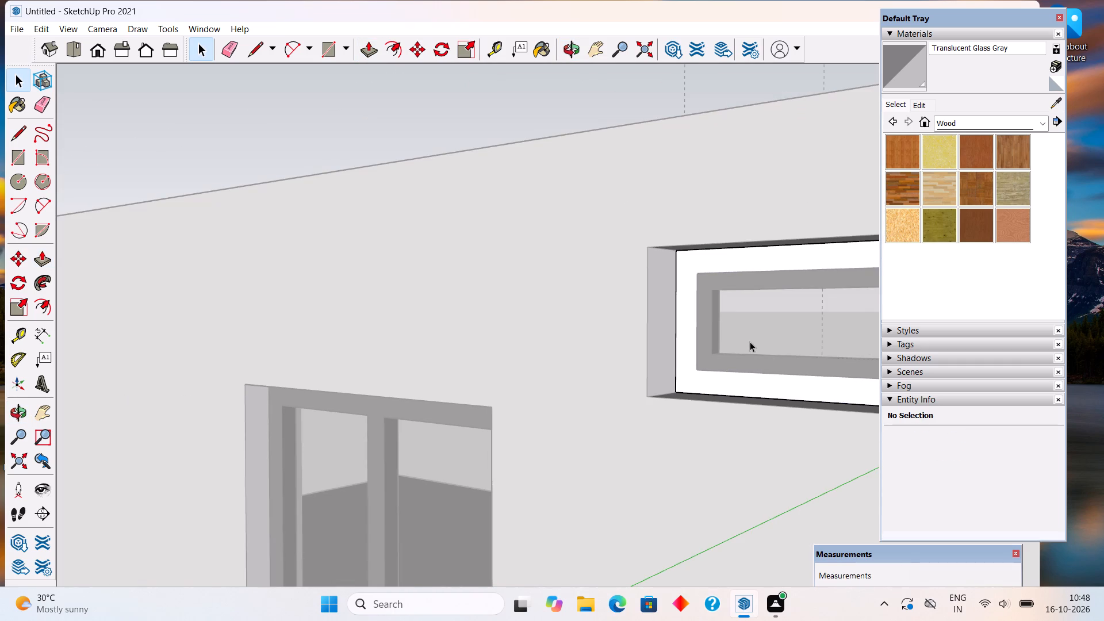
left_click(526, 104)
middle_click_drag(649, 339, 483, 348)
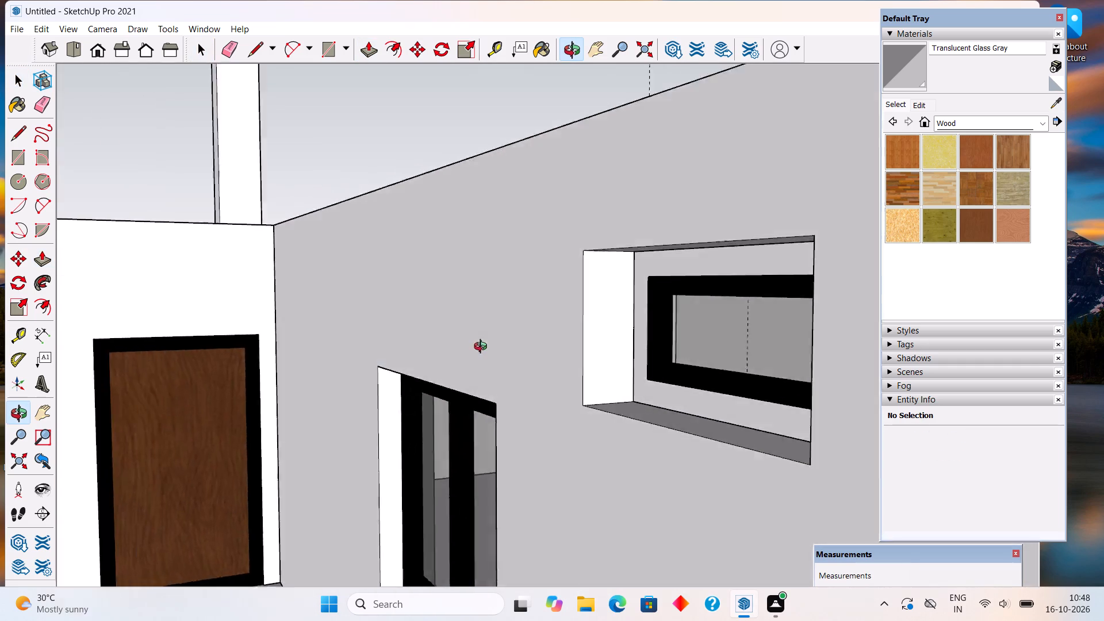
Examine the small high window and the ground-floor walls from inside the house and from outside.
middle_click_drag(483, 348, 676, 415)
scroll(437, 349, "down", 1)
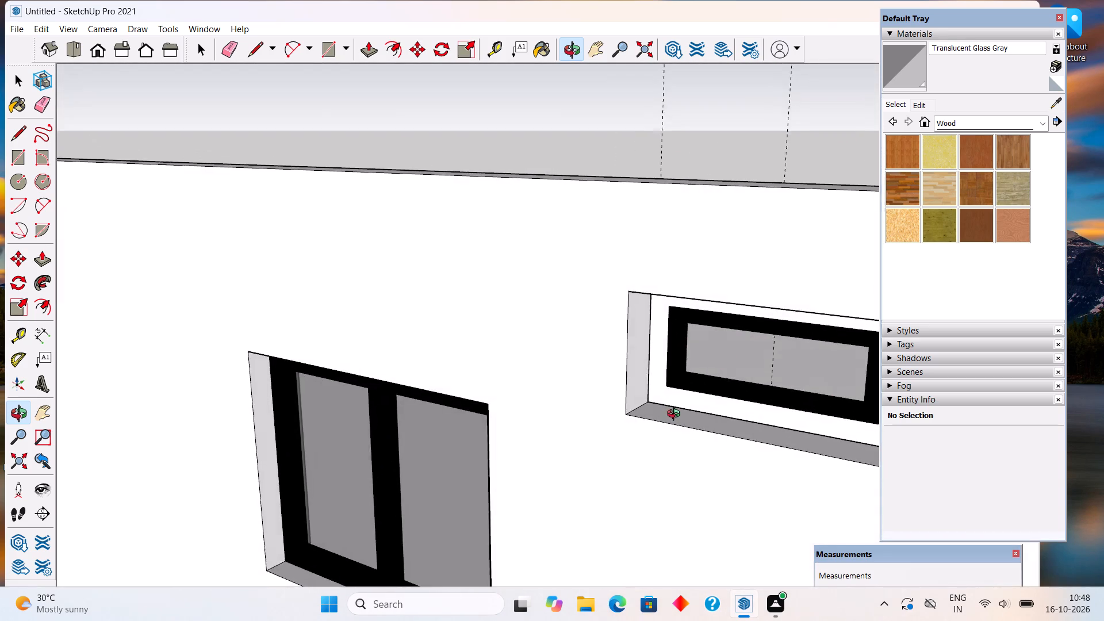
middle_click_drag(676, 415, 383, 383)
scroll(383, 383, "down", 3)
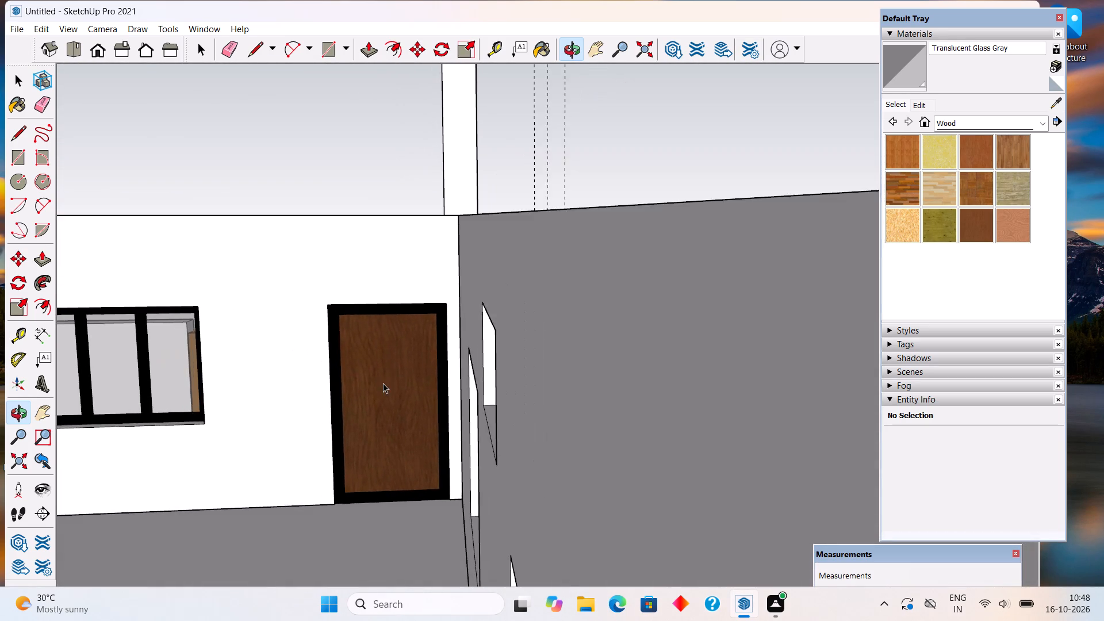
scroll(399, 374, "down", 5)
middle_click_drag(499, 402, 497, 373)
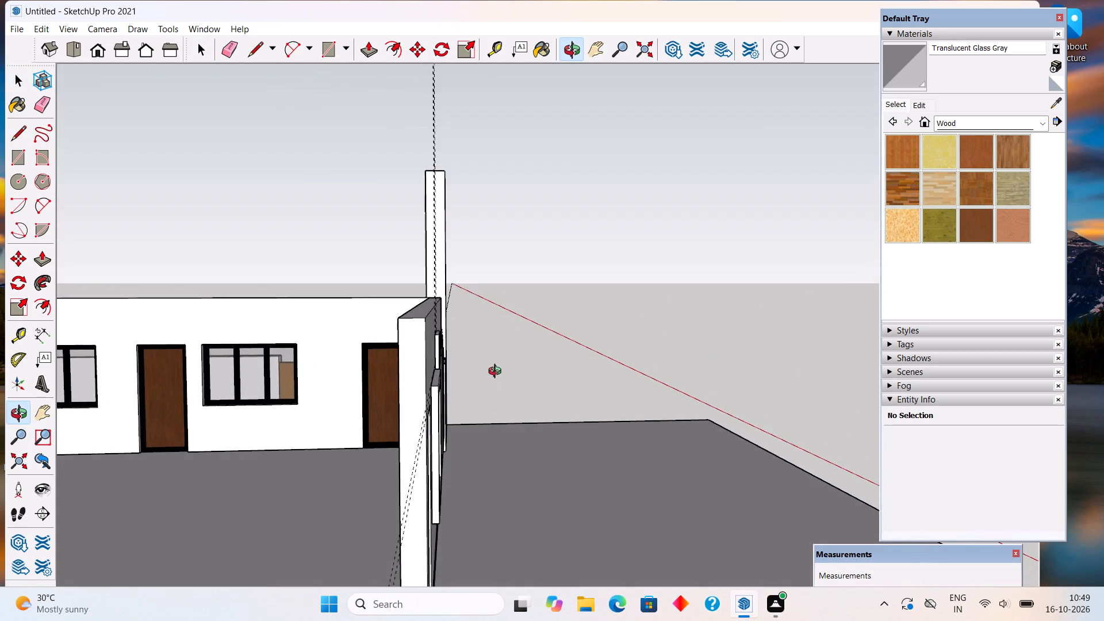
middle_click_drag(497, 373, 392, 350)
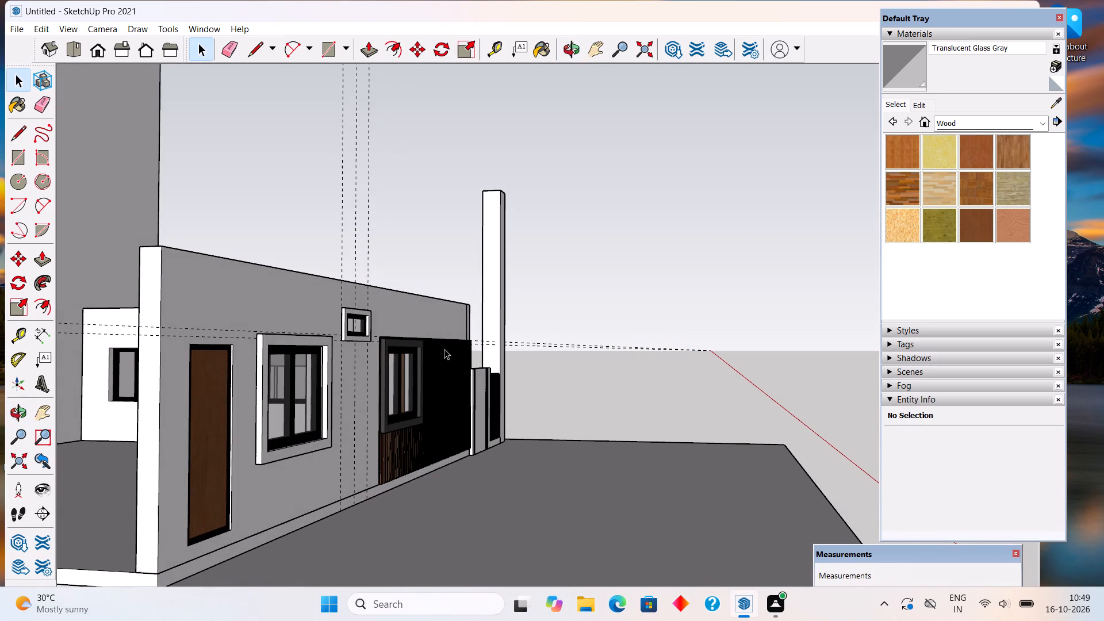
left_click(611, 317)
middle_click_drag(687, 430, 367, 484)
scroll(370, 485, "down", 8)
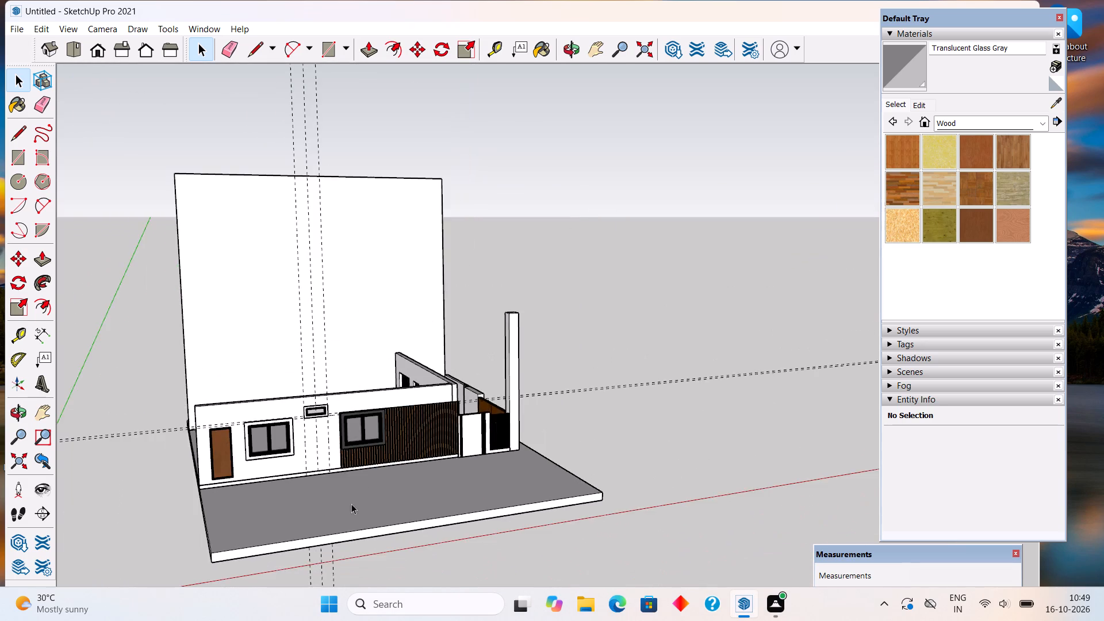
Draw a rectangle about 34' 2" by 30' 2" across the wall tops and Push/Pull it up 6" as a roof slab.
middle_click_drag(346, 503, 159, 428)
scroll(159, 428, "up", 8)
middle_click_drag(404, 401, 536, 550)
middle_click_drag(544, 390, 562, 556)
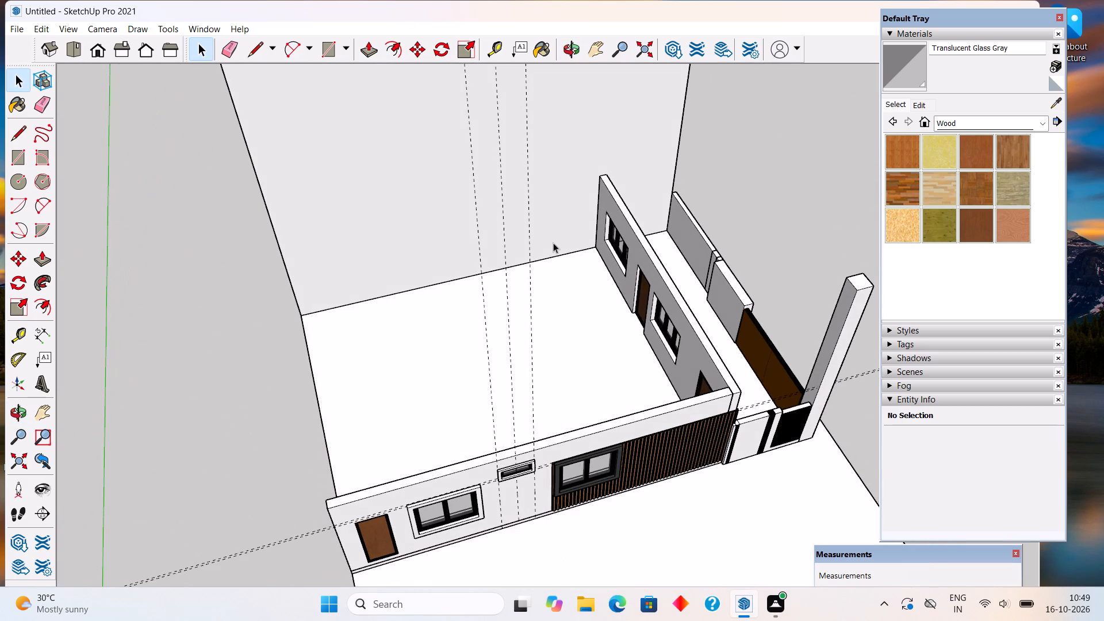
key("r")
left_click(606, 171)
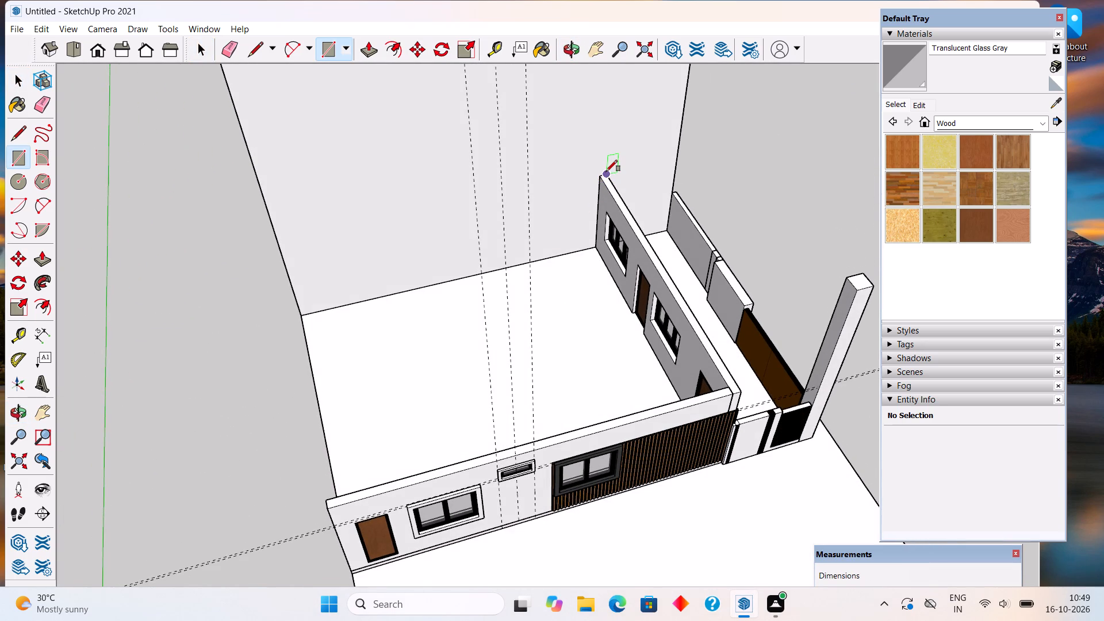
left_click(327, 509)
key("p")
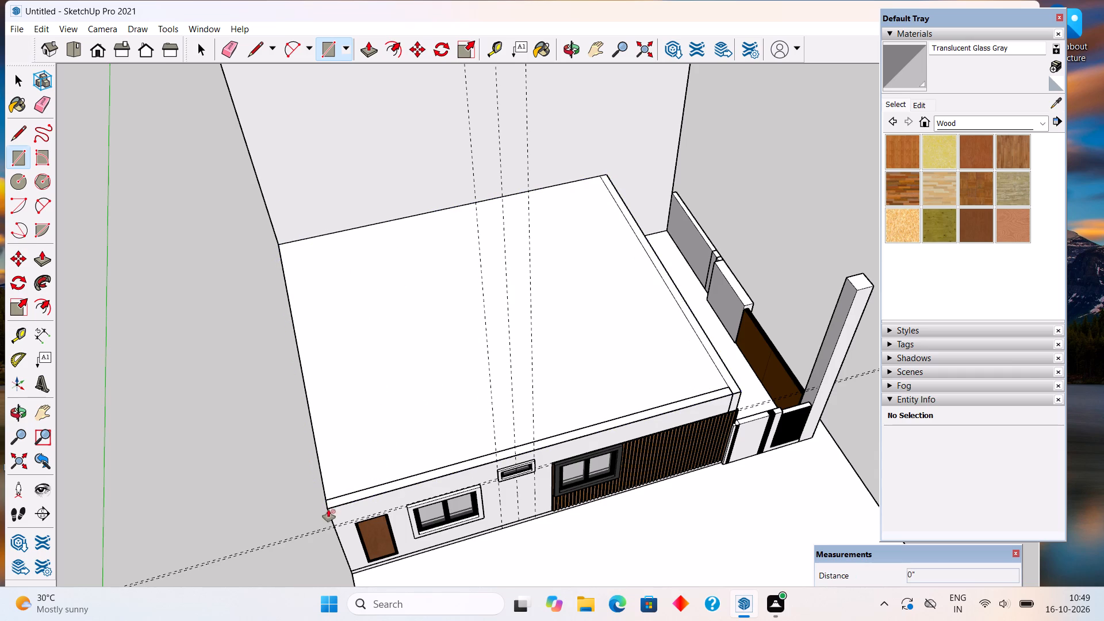
left_click(341, 501)
type("6\"")
key("Return")
Select the whole roof slab, make it a group and deselect it.
key("space")
triple_click(347, 478)
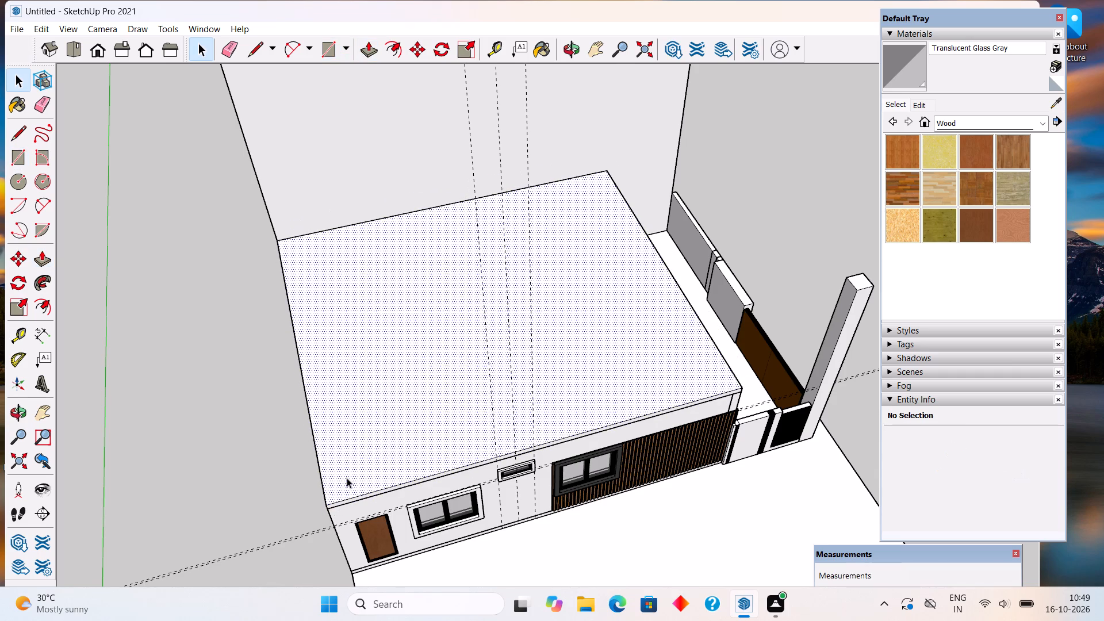
right_click(347, 478)
left_click(390, 380)
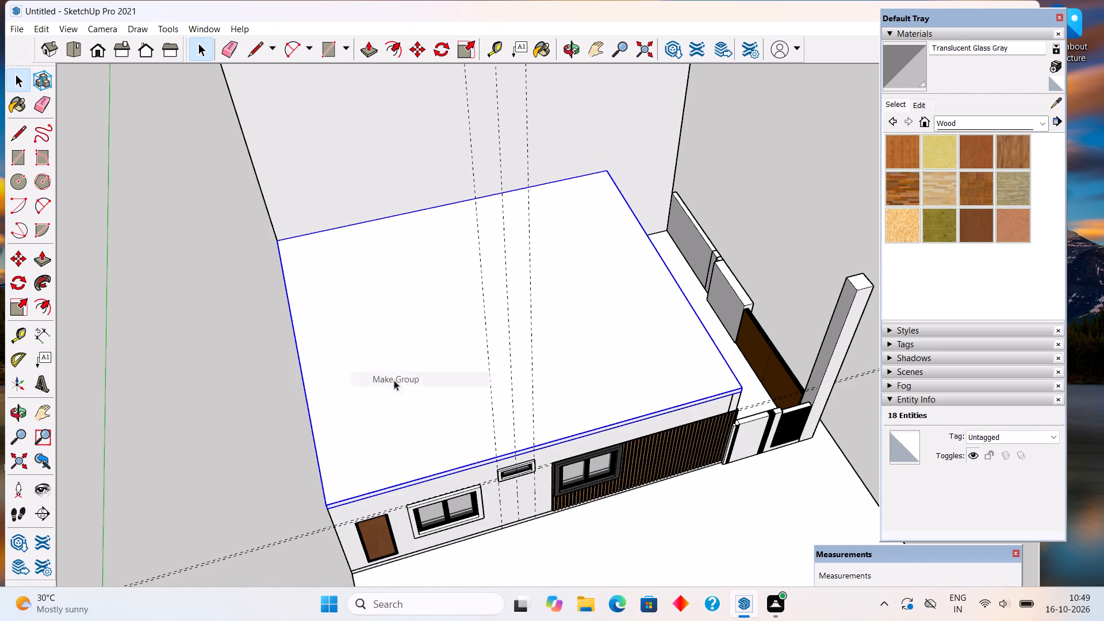
left_click(750, 251)
Examine the roofed ground floor from outside, focusing on the doors and windows behind the slatted gate and boundary wall.
middle_click_drag(672, 516, 577, 351)
scroll(577, 351, "down", 7)
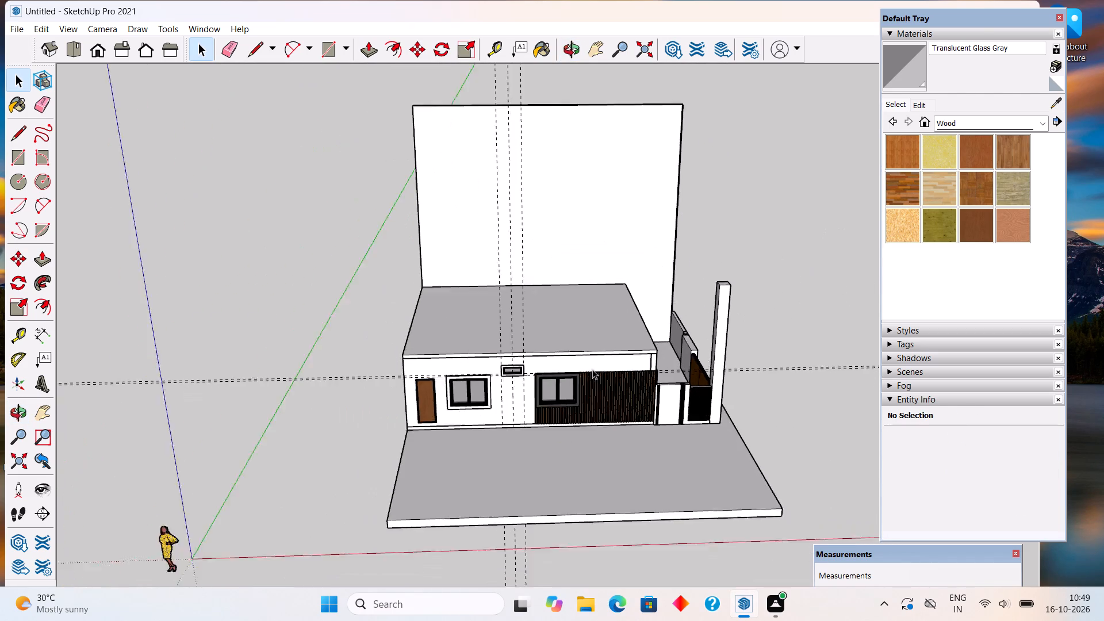
middle_click_drag(605, 355, 308, 268)
scroll(648, 390, "up", 4)
middle_click_drag(547, 398, 332, 399)
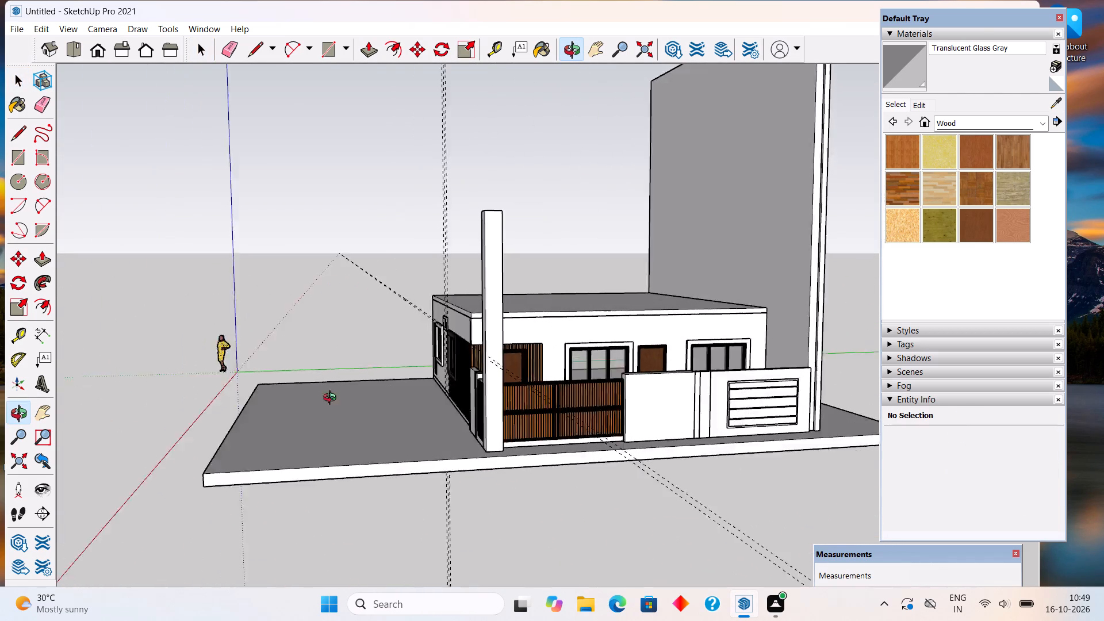
middle_click_drag(332, 399, 284, 432)
scroll(649, 425, "up", 6)
middle_click_drag(666, 351, 674, 375)
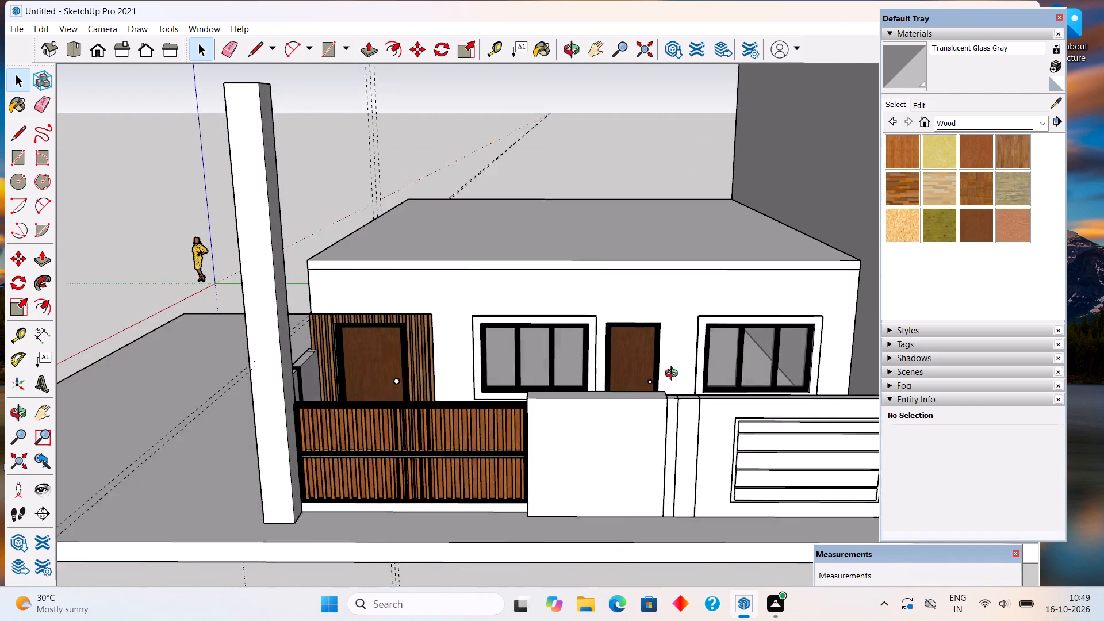
middle_click_drag(674, 375, 700, 378)
scroll(701, 378, "up", 1)
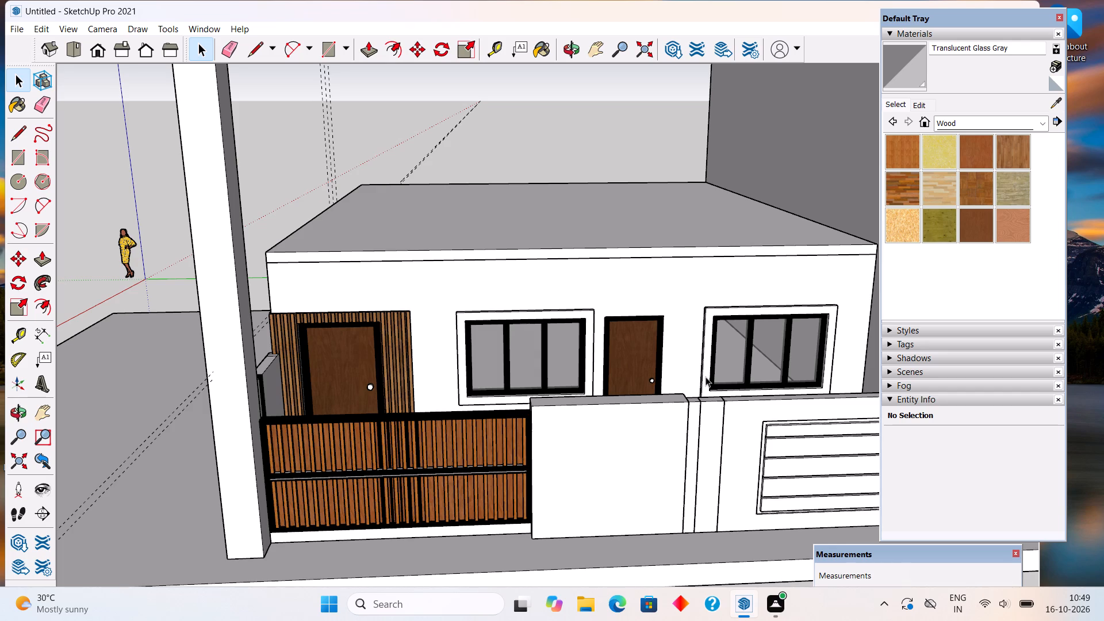
scroll(568, 349, "up", 2)
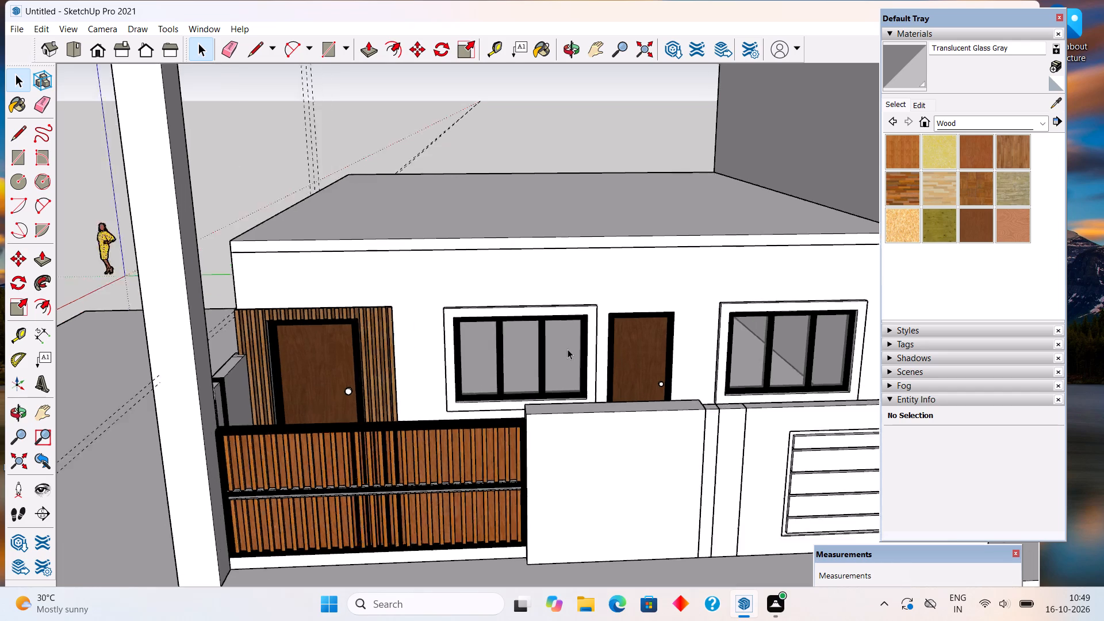
scroll(568, 349, "up", 3)
scroll(615, 355, "up", 10)
middle_click_drag(613, 355, 540, 313)
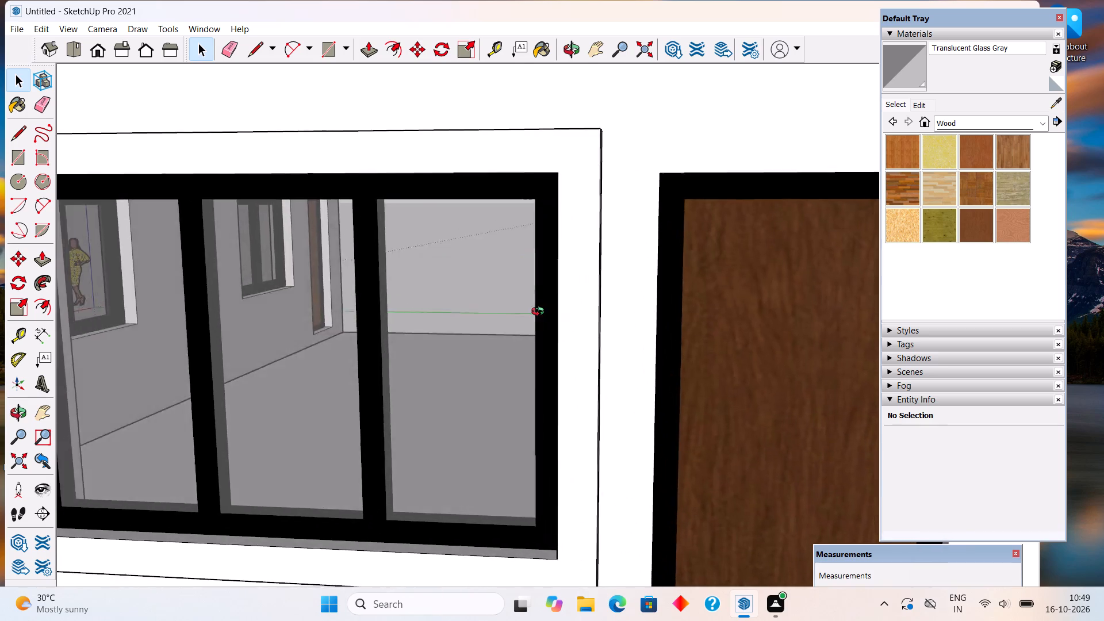
middle_click_drag(540, 313, 612, 302)
scroll(612, 302, "down", 9)
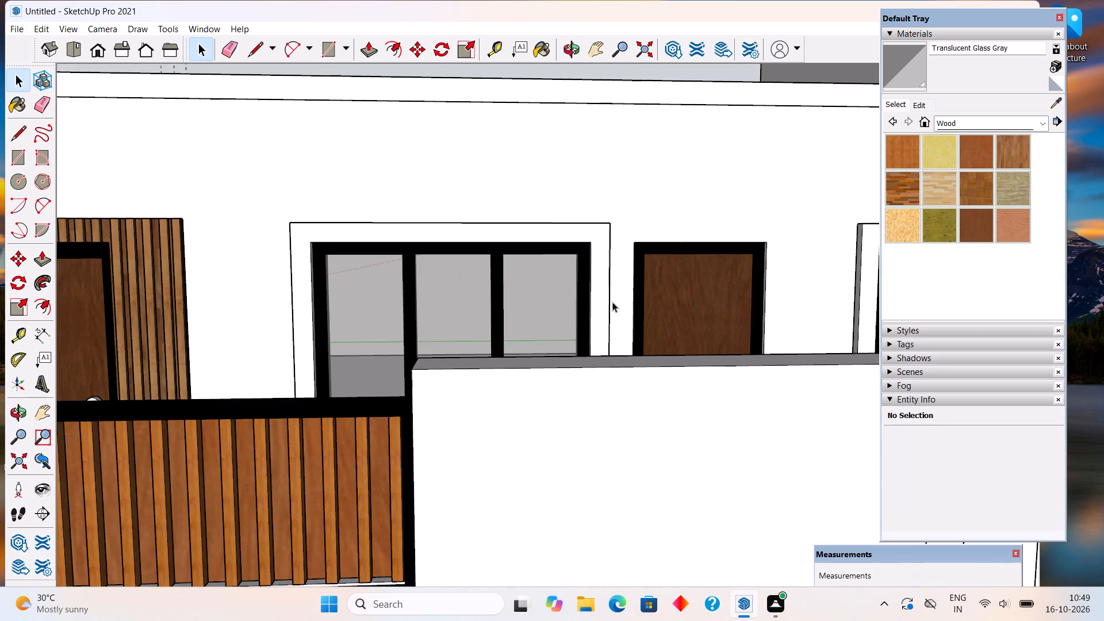
scroll(612, 302, "down", 9)
middle_click_drag(612, 302, 644, 346)
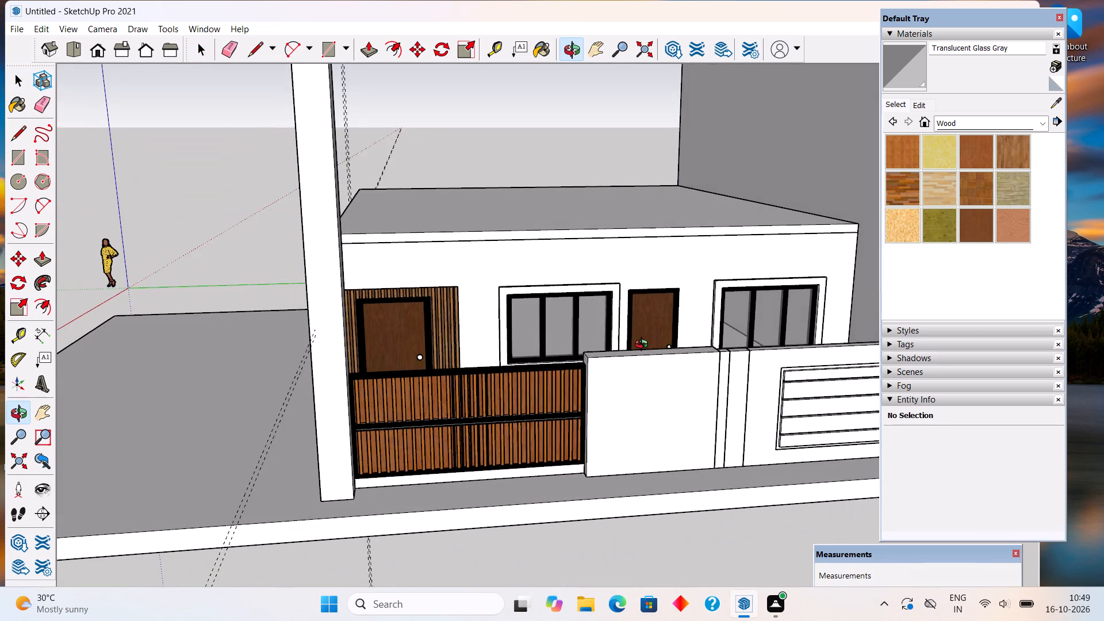
middle_click_drag(644, 346, 645, 339)
Group the white surround, black frame and three glass panes of the window between the wood-slatted entrance and the next door.
scroll(496, 317, "up", 2)
middle_click_drag(559, 328, 569, 360)
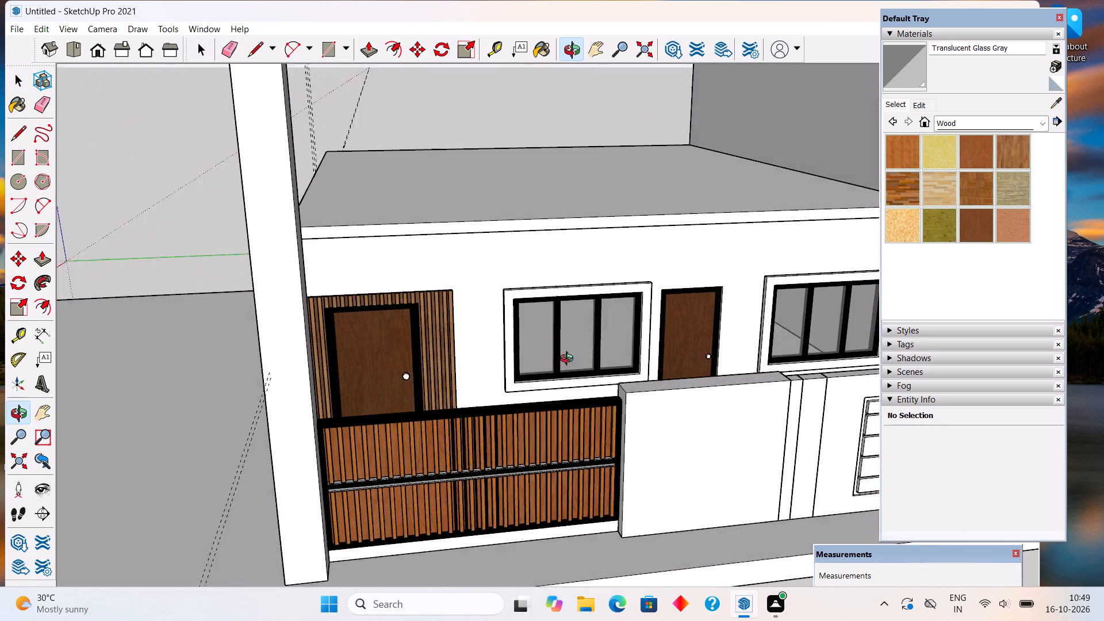
middle_click_drag(569, 360, 583, 400)
scroll(587, 398, "up", 10)
left_click(584, 392)
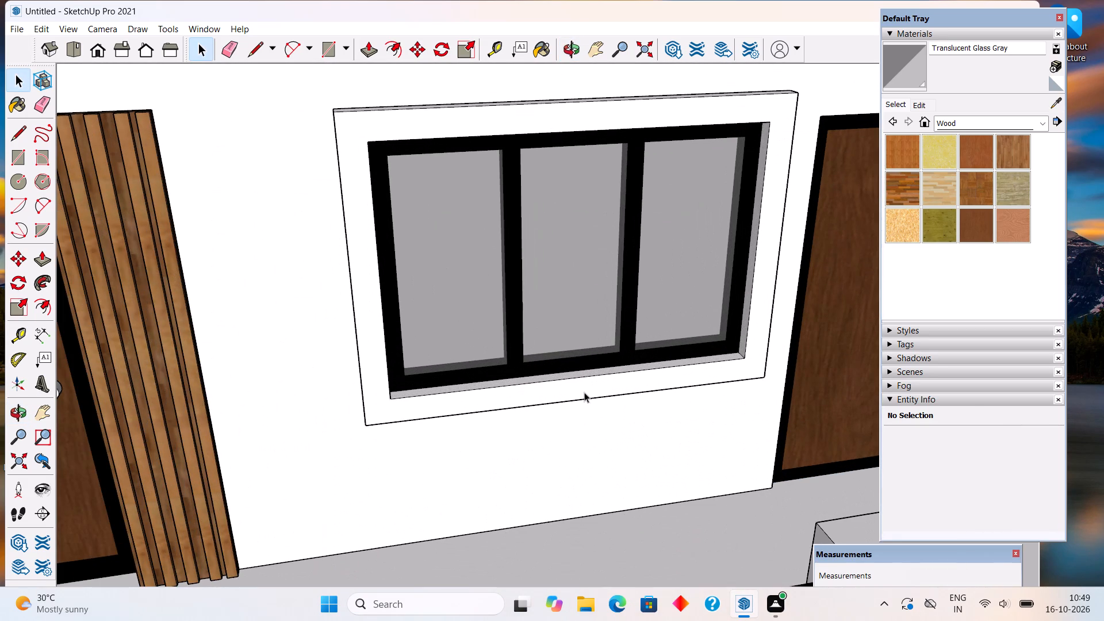
right_click(584, 392)
left_click(559, 392)
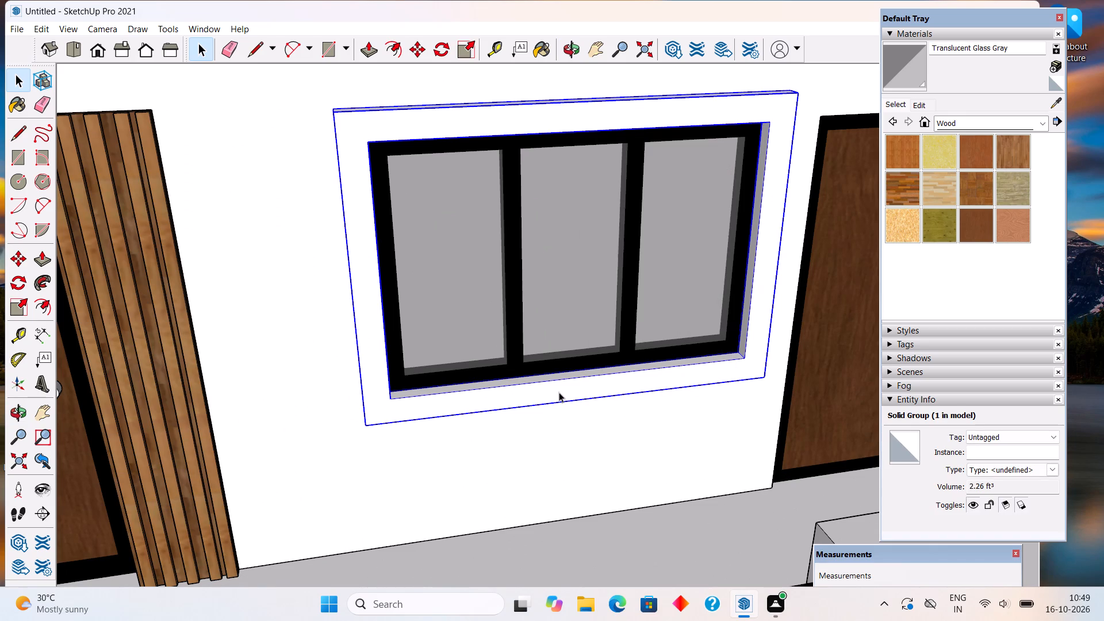
left_click(492, 327, "ctrl")
left_click(535, 320, "ctrl")
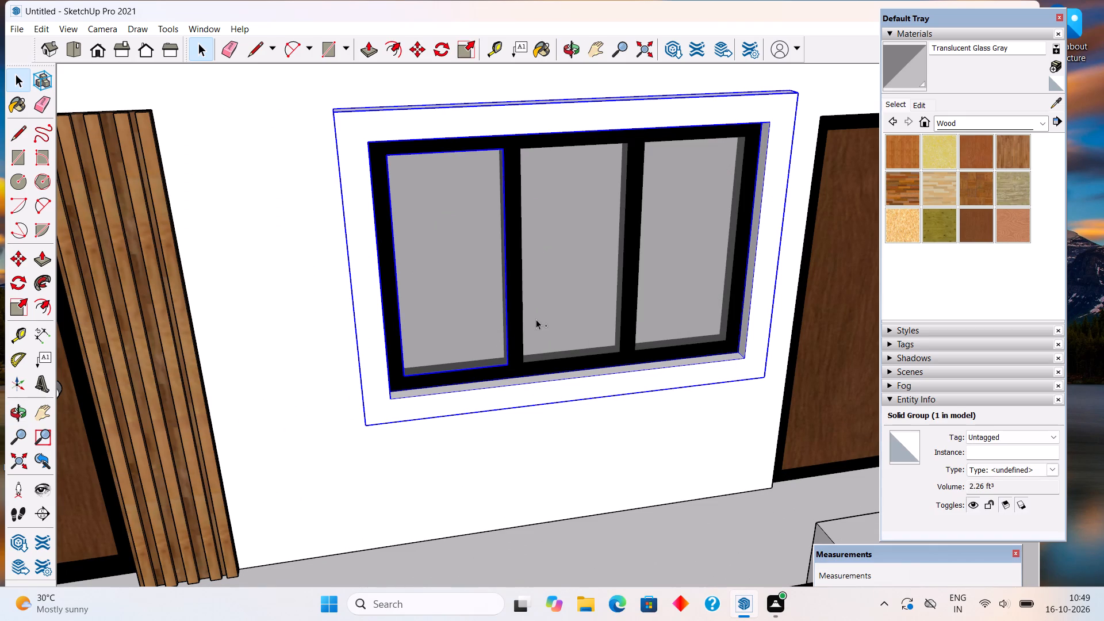
left_click(681, 310, "ctrl")
left_click(622, 355, "ctrl")
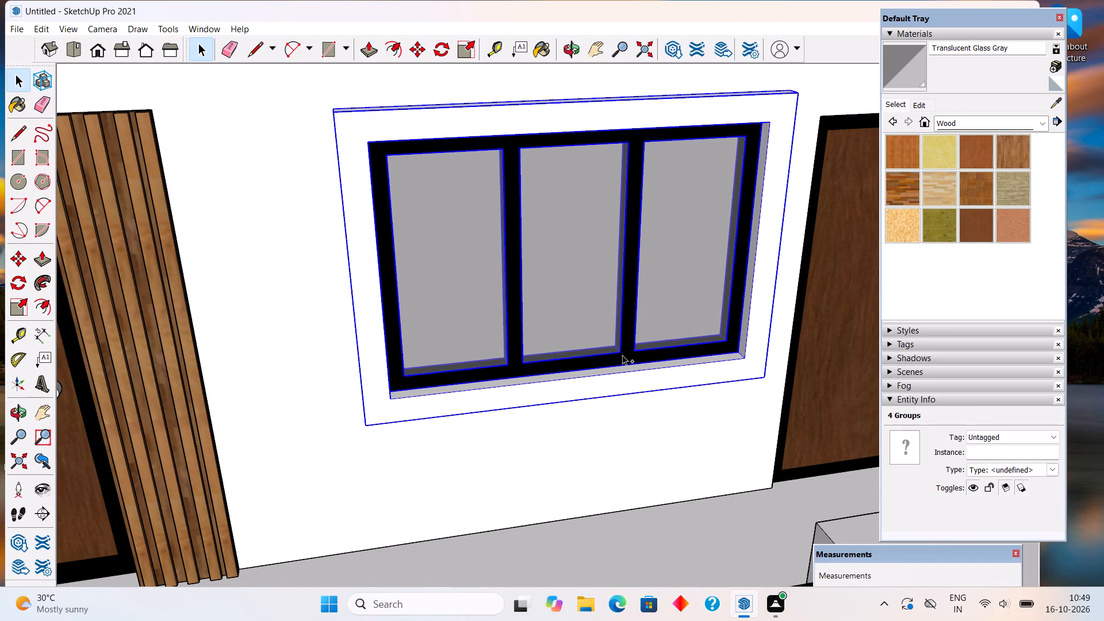
left_click(625, 363, "ctrl")
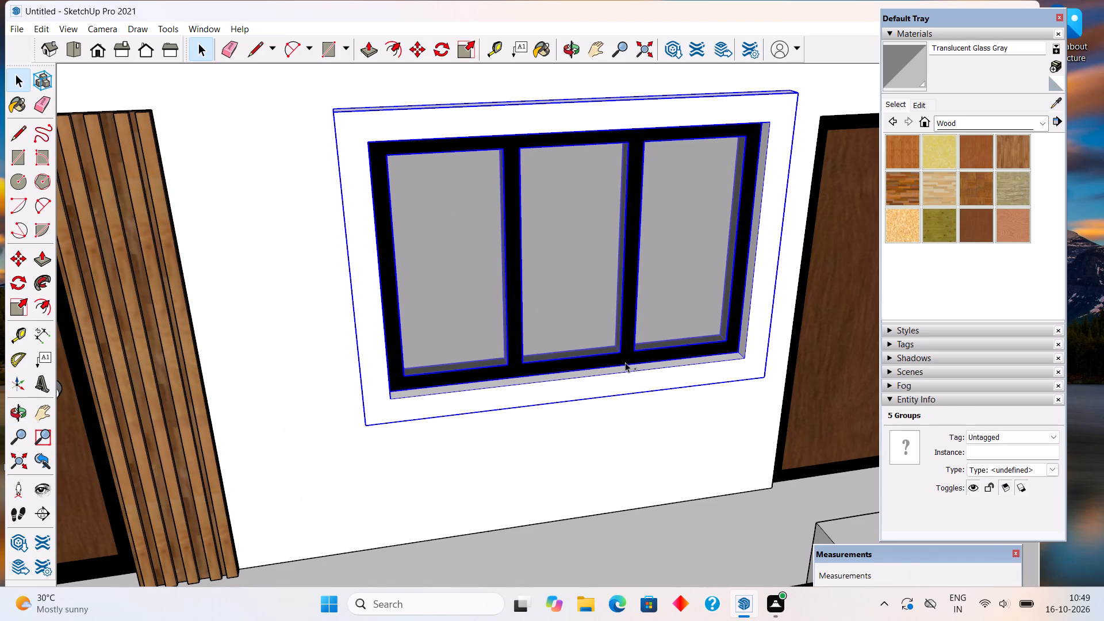
scroll(625, 362, "up", 6, "ctrl")
left_click(626, 362, "ctrl")
left_click(626, 362, "ctrl")
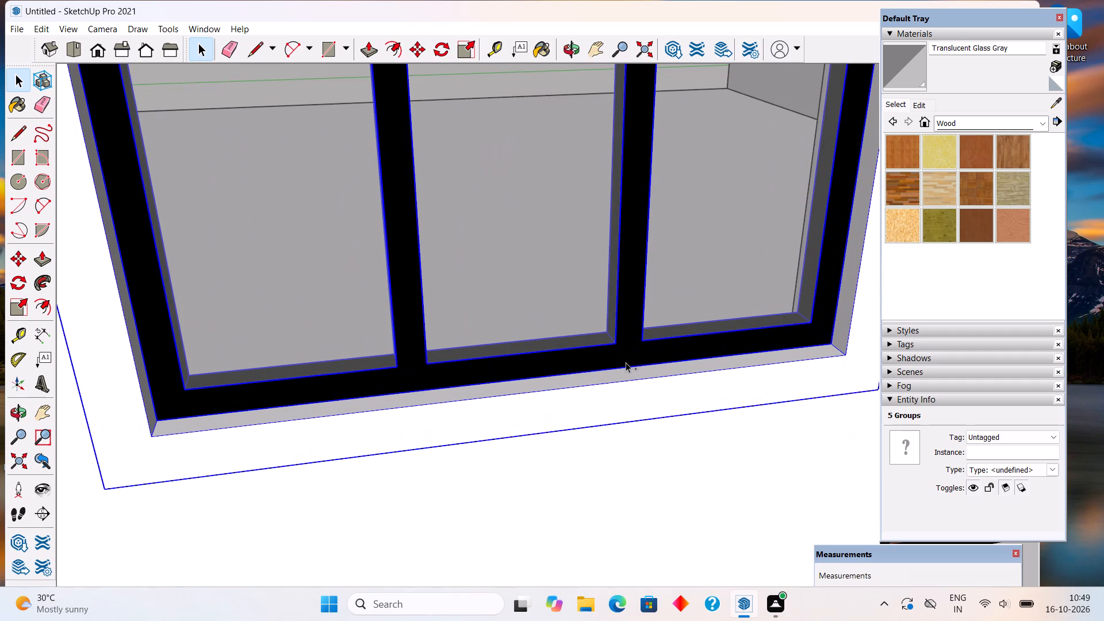
right_click(626, 362, "ctrl")
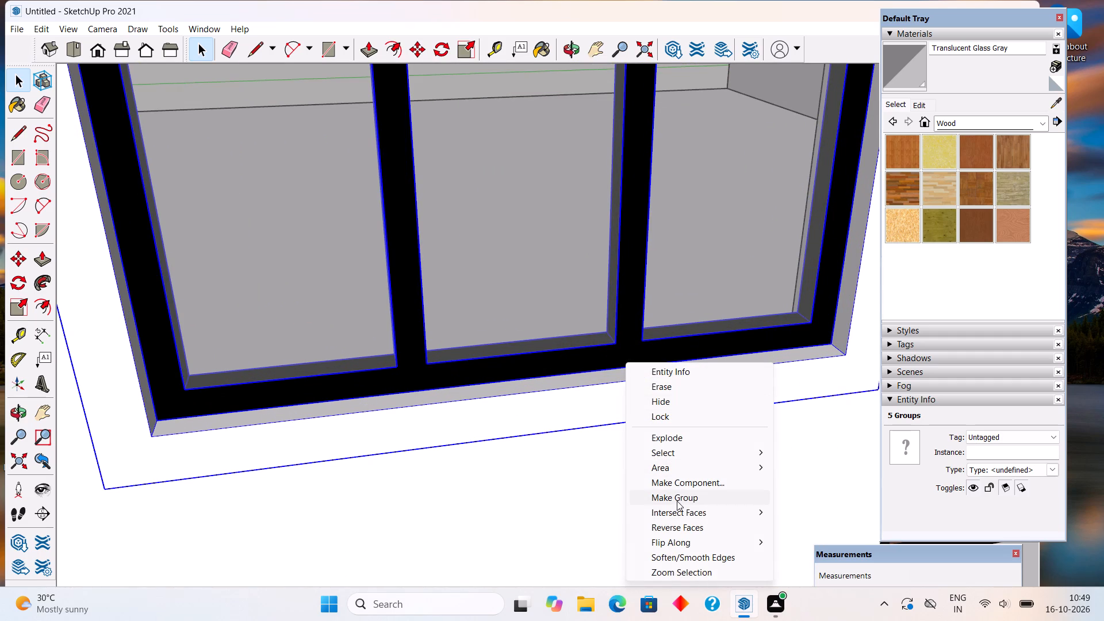
left_click(677, 501, "ctrl")
Hide the newly grouped three-pane window to expose its wall opening.
left_click(643, 349)
scroll(643, 349, "down", 4)
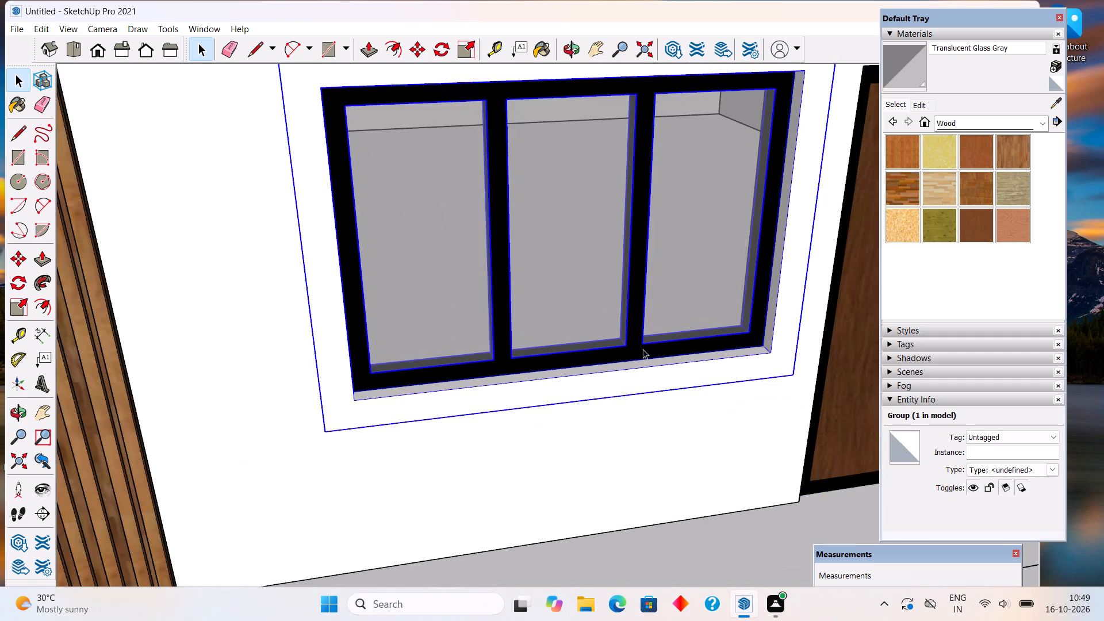
scroll(643, 349, "down", 6)
left_click(795, 322)
left_click(703, 313)
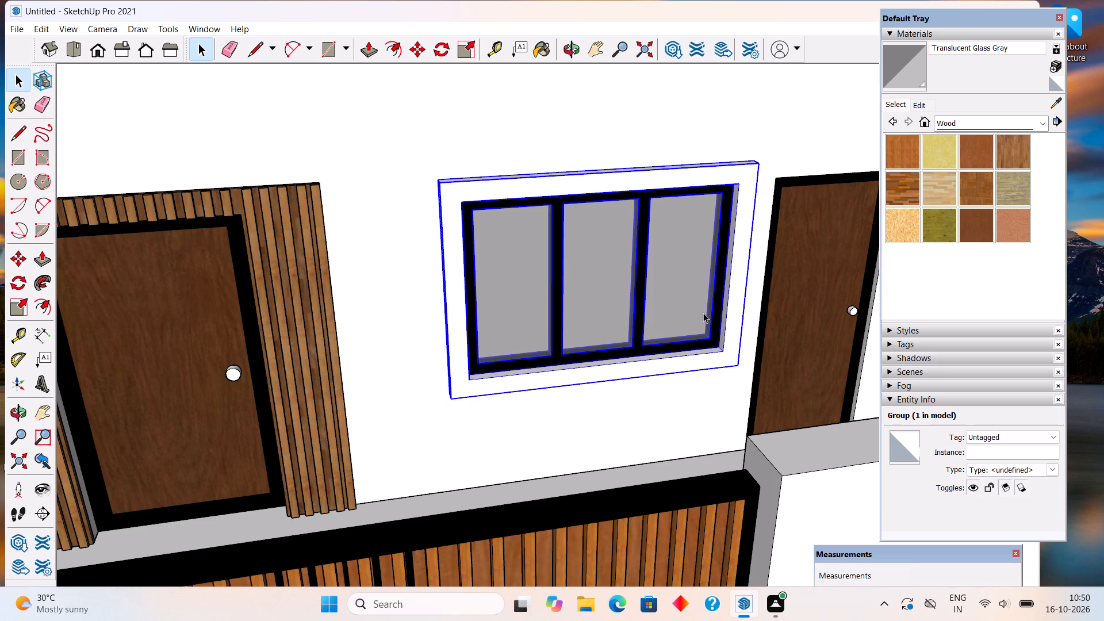
right_click(703, 313)
left_click(719, 350)
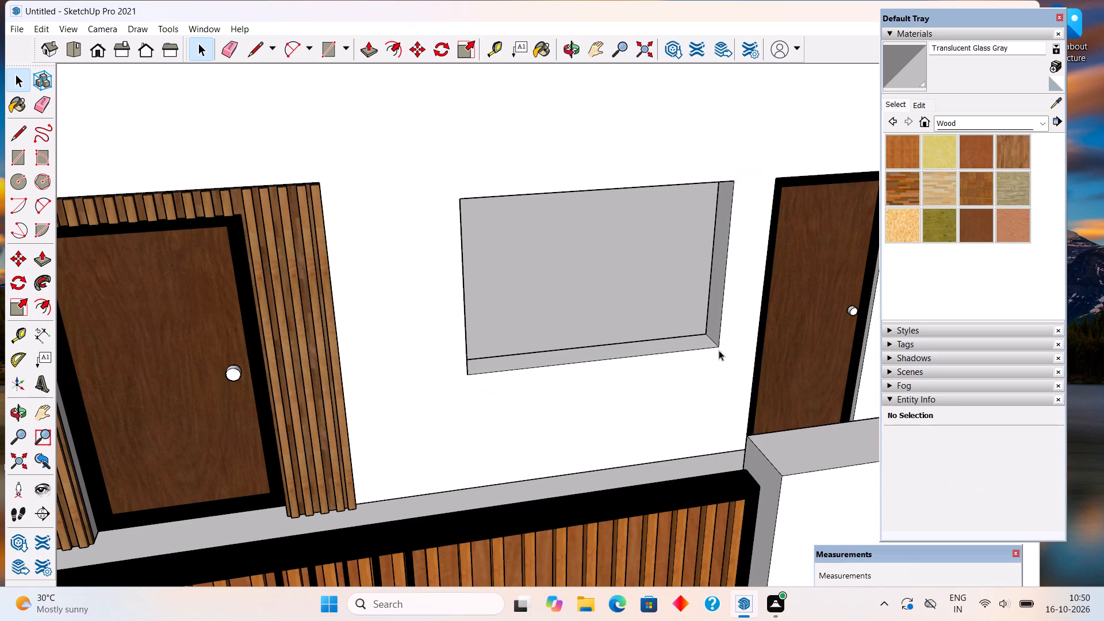
Inside the wall's group, Push/Pull the opening's jamb nearest the plain wooden door 6" inwards to narrow the opening.
middle_click_drag(719, 350, 677, 325)
middle_click_drag(689, 321, 722, 332)
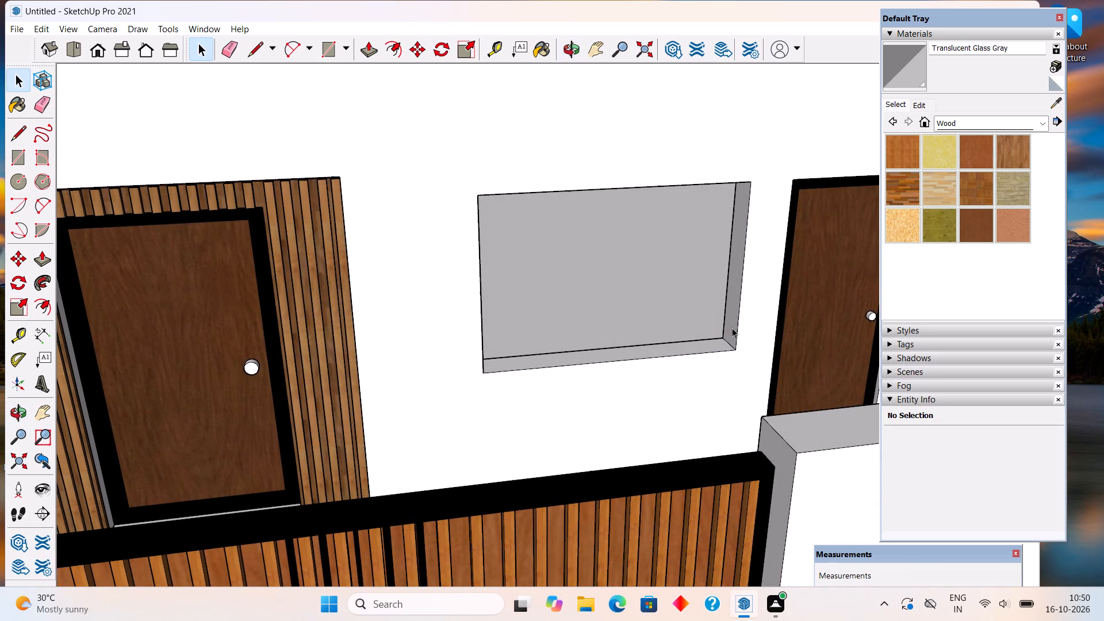
scroll(737, 317, "up", 2)
key("p")
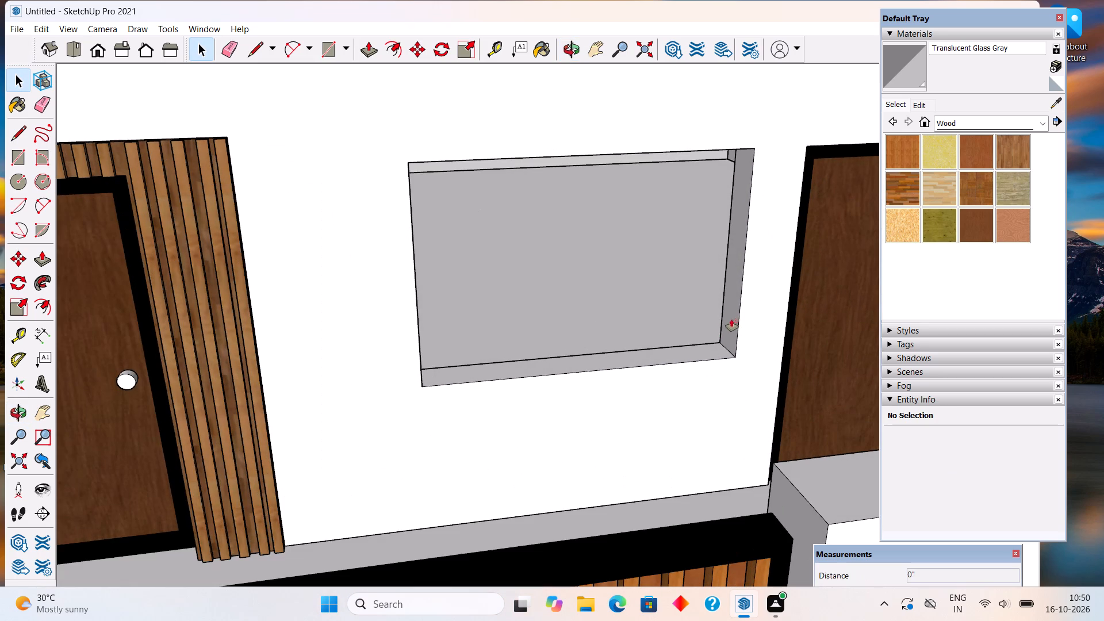
key("space")
triple_click(741, 336)
key("p")
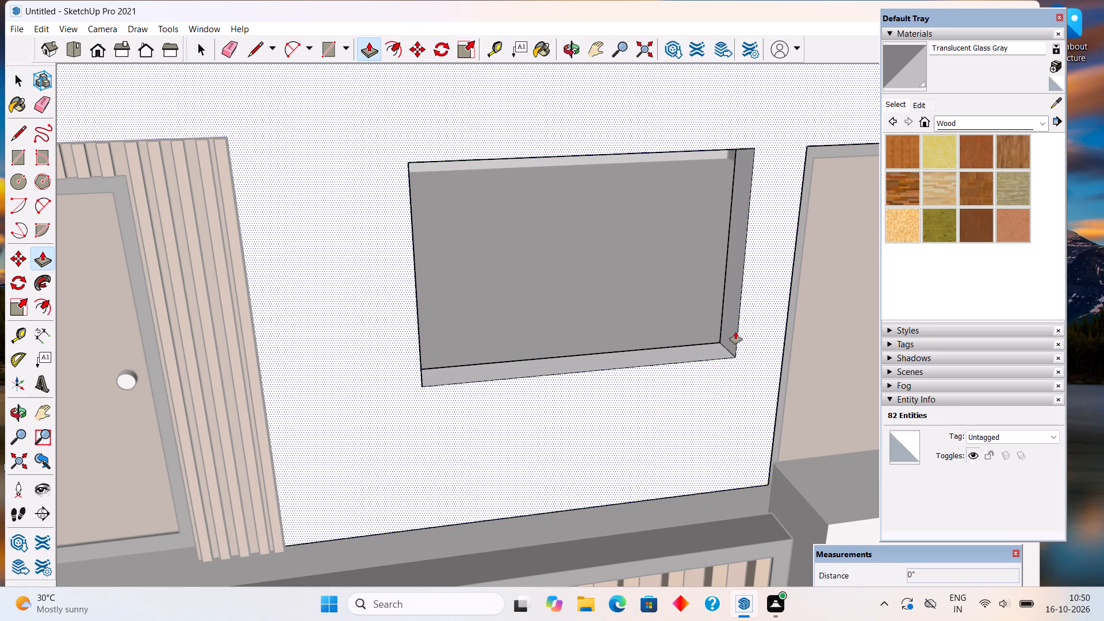
left_click(735, 331)
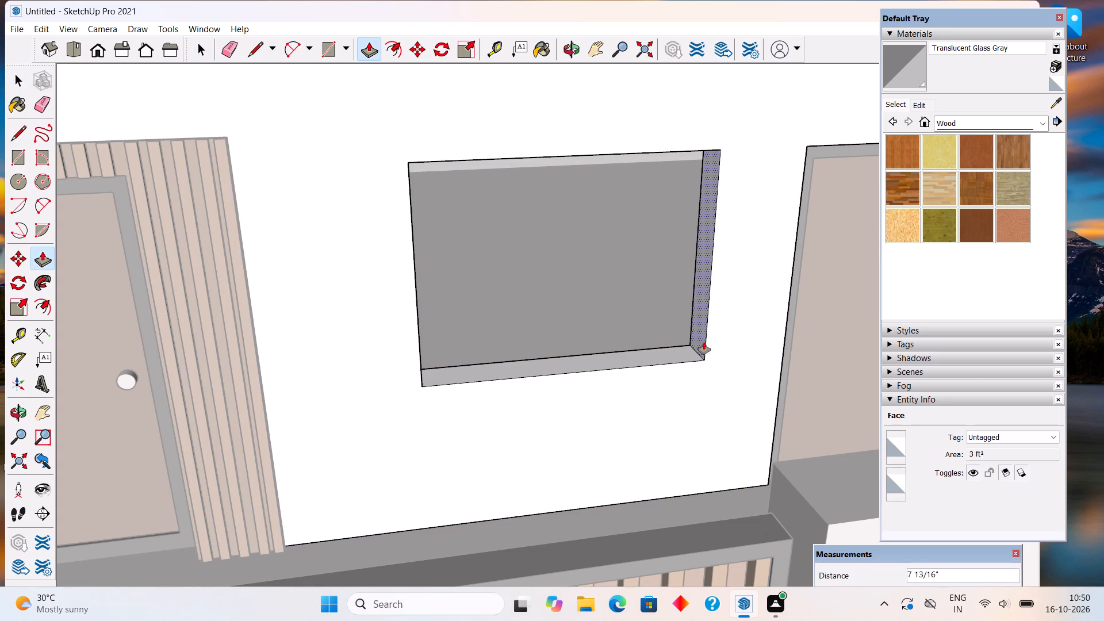
type("6\"")
key("Return")
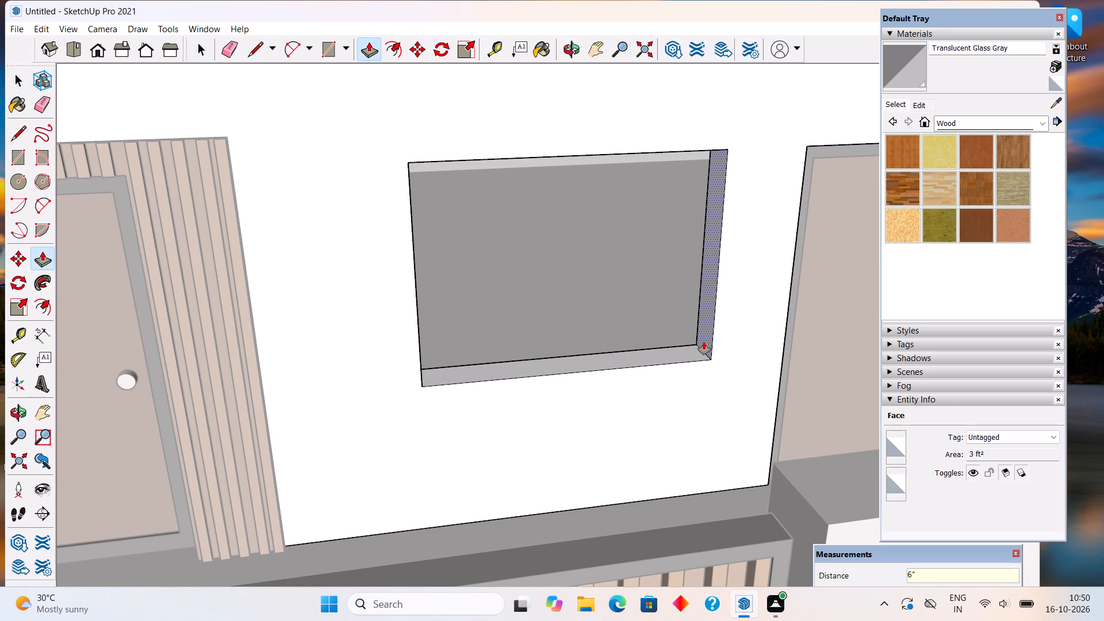
middle_click_drag(459, 338, 346, 331)
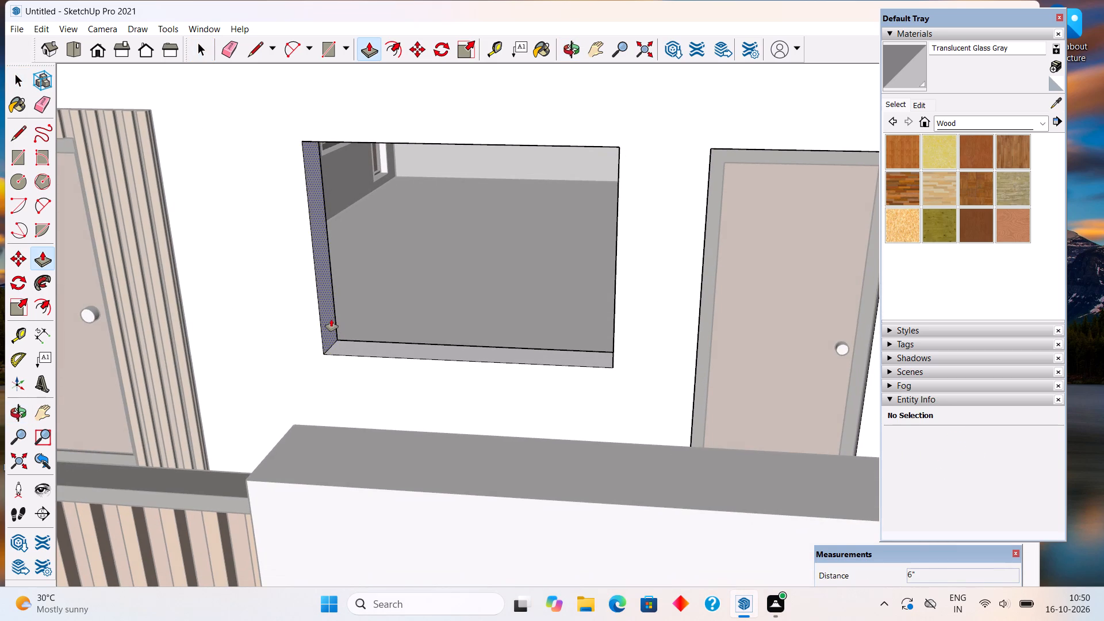
Push/Pull the opening's other jamb, nearest the wood-slatted entrance, 6" outwards and leave the wall's group.
left_click(331, 319)
type("6\"")
key("Return")
key("space")
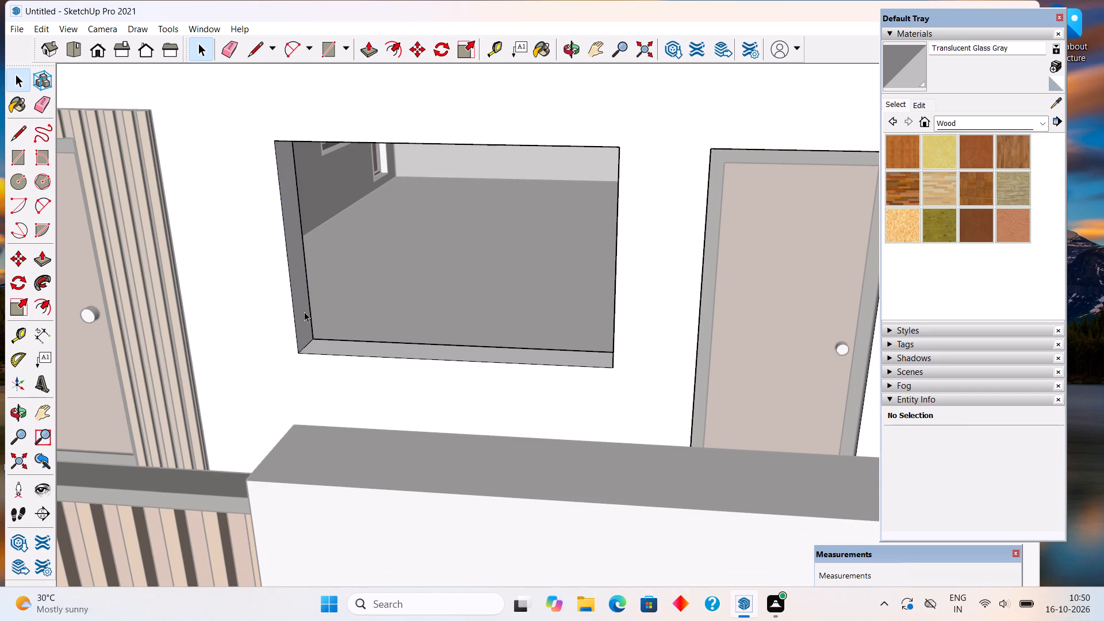
scroll(327, 300, "down", 7)
middle_click_drag(376, 333, 528, 333)
scroll(528, 333, "down", 2)
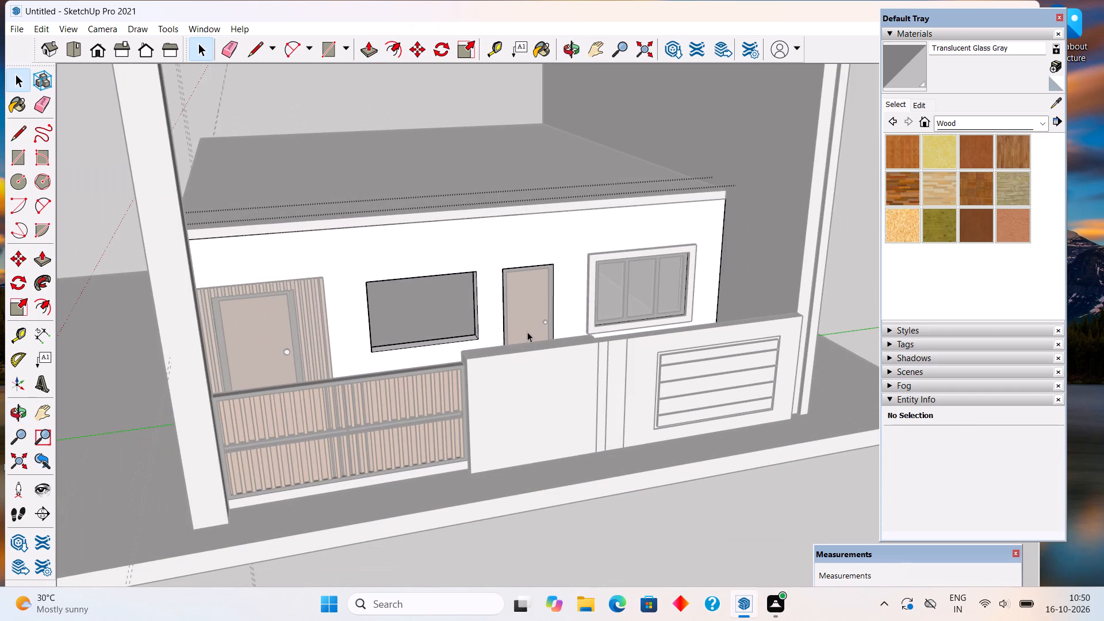
left_click(651, 561)
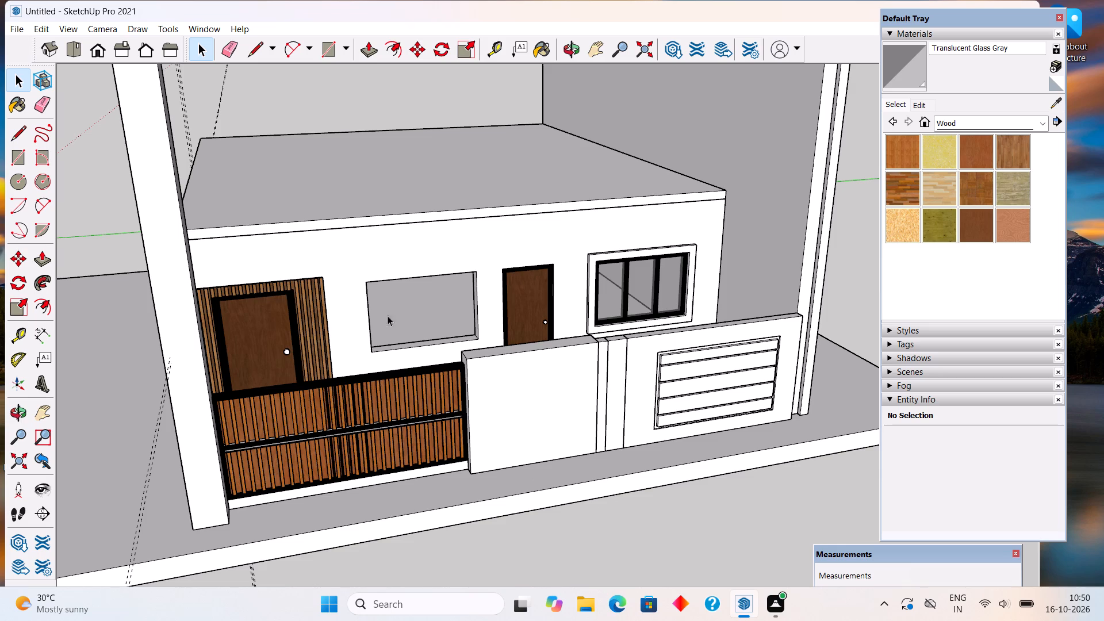
Unhide the last hidden object, the three-pane window group.
middle_click_drag(381, 315, 459, 332)
scroll(443, 331, "up", 5)
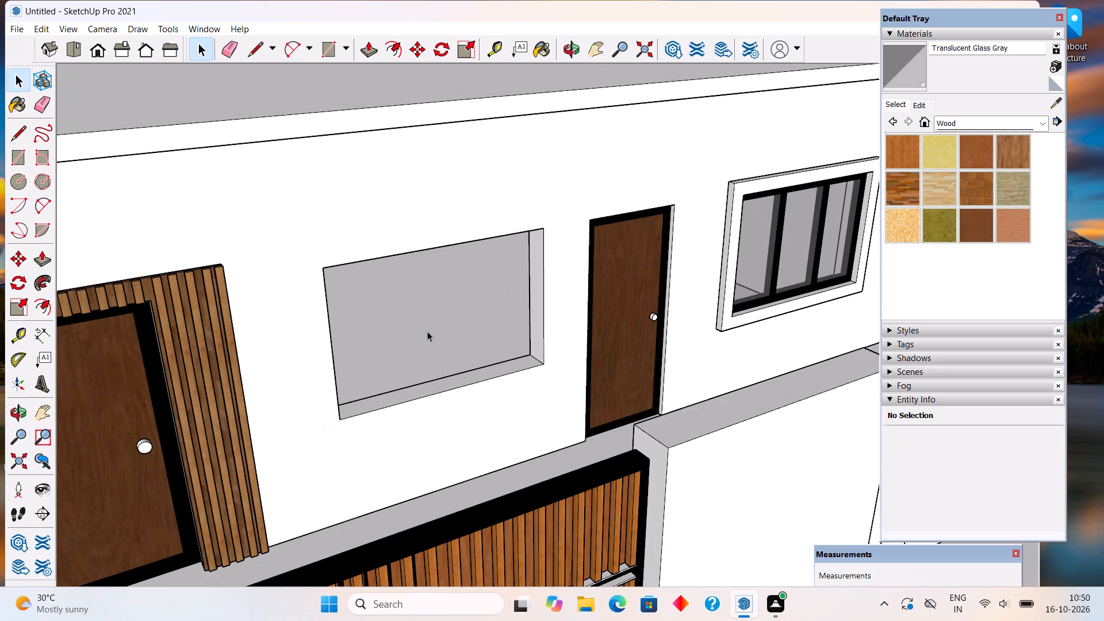
left_click(41, 28)
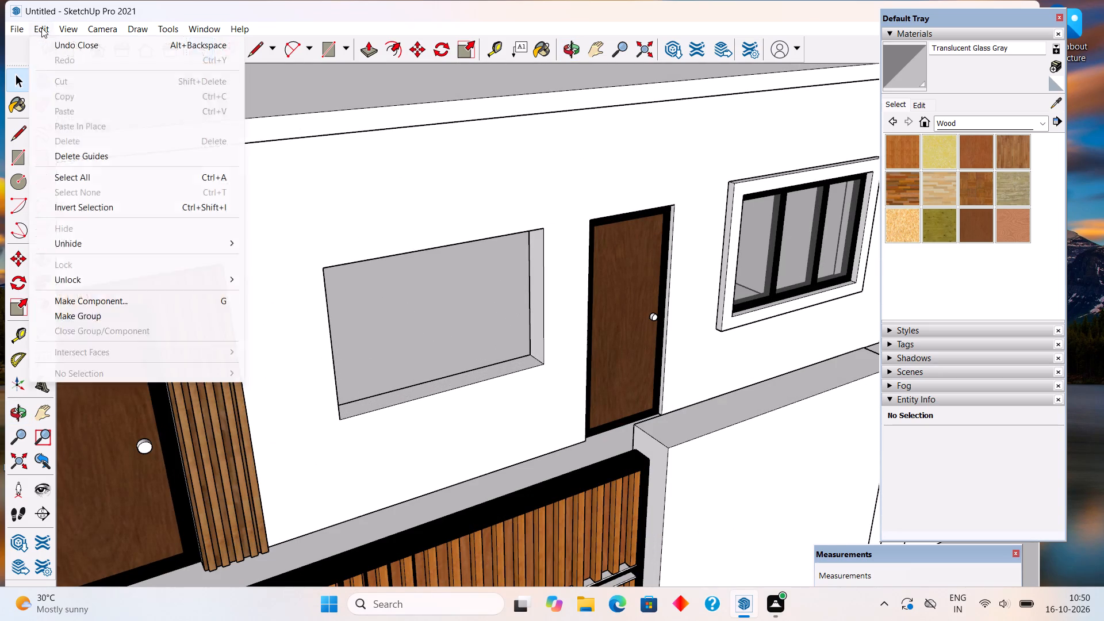
left_click(115, 240)
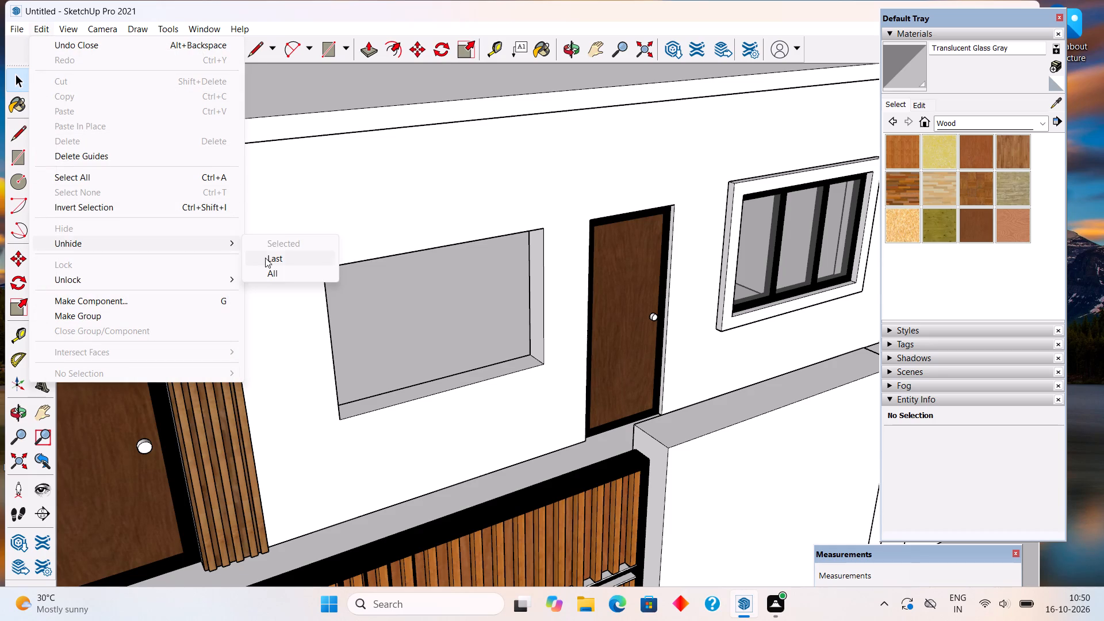
left_click(269, 258)
Move the three-pane window group 6" along the wall towards the wood-slatted entrance to match its shifted opening.
middle_click_drag(346, 447, 538, 396)
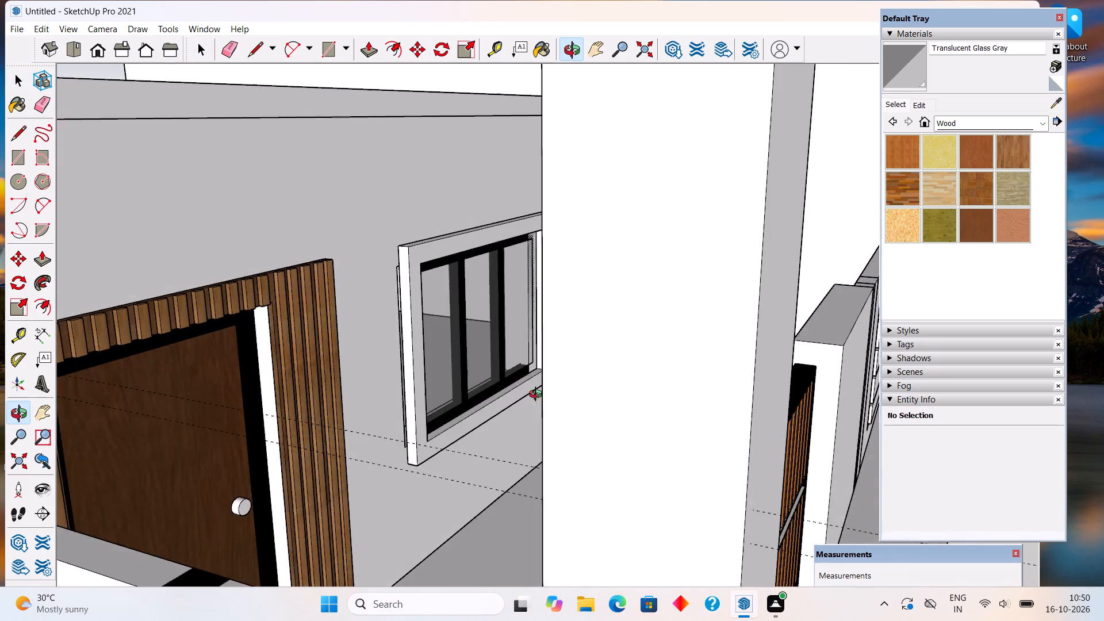
middle_click_drag(538, 396, 606, 382)
scroll(392, 473, "up", 6)
scroll(473, 471, "up", 9)
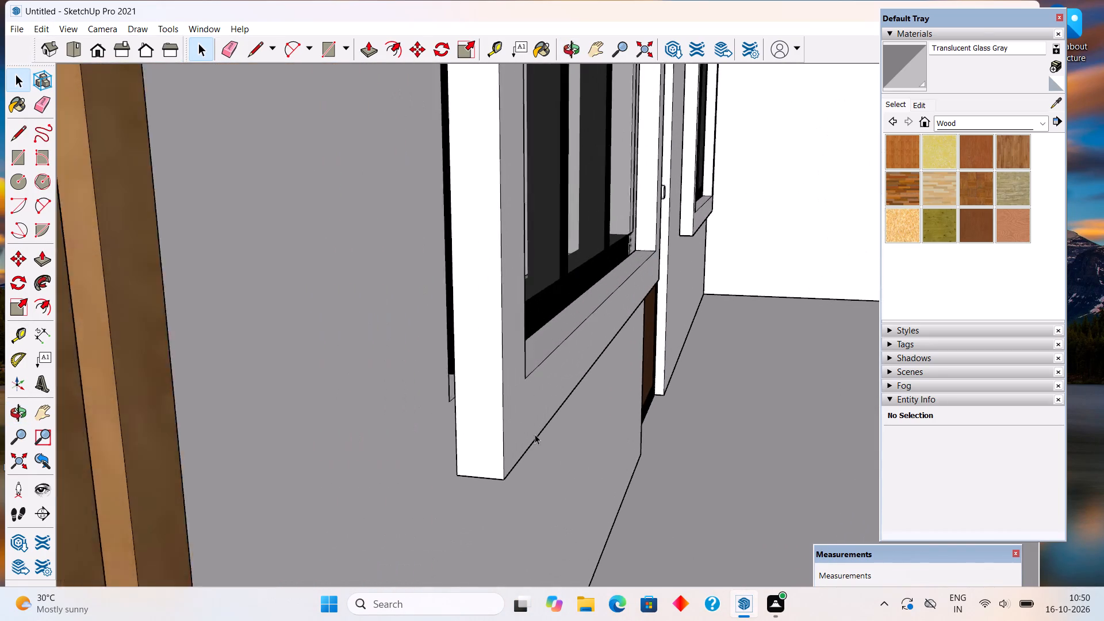
scroll(535, 434, "up", 2)
middle_click_drag(466, 474, 463, 467)
left_click(463, 467)
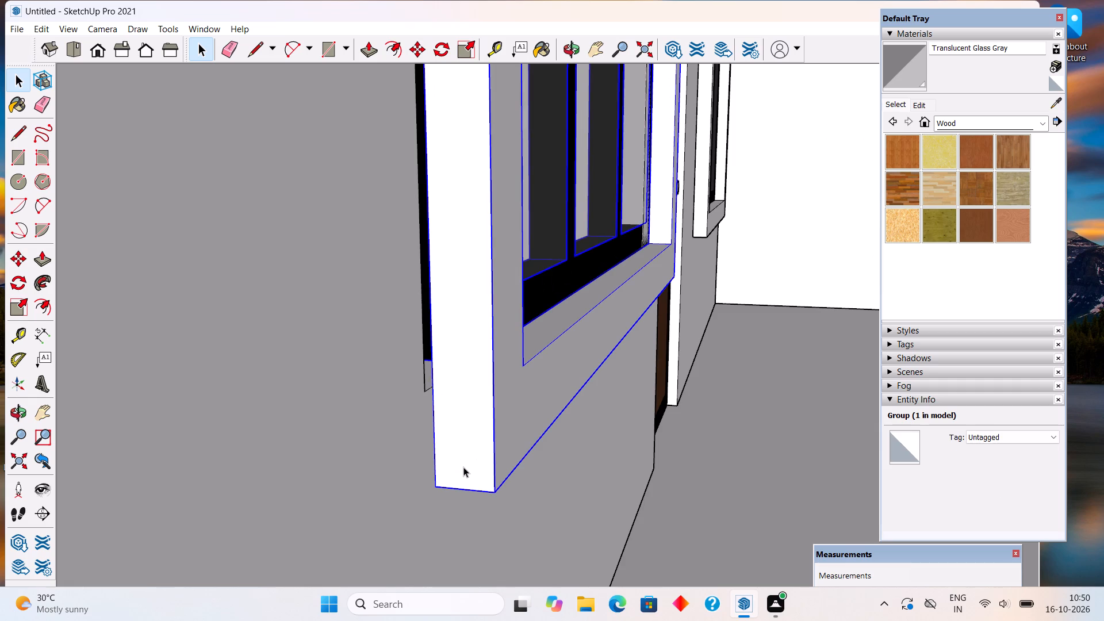
key("m")
left_click(436, 489)
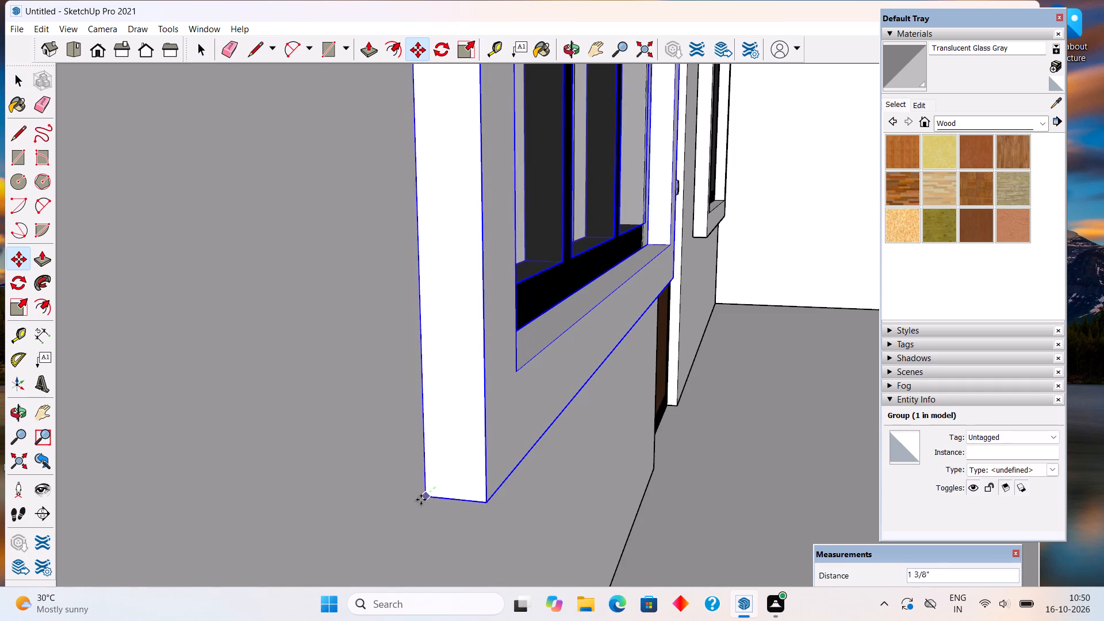
type("6\"")
key("Return")
key("space")
Examine the moved three-pane window's fit in its opening from outside and inside, and the overall ground floor.
scroll(399, 508, "down", 9)
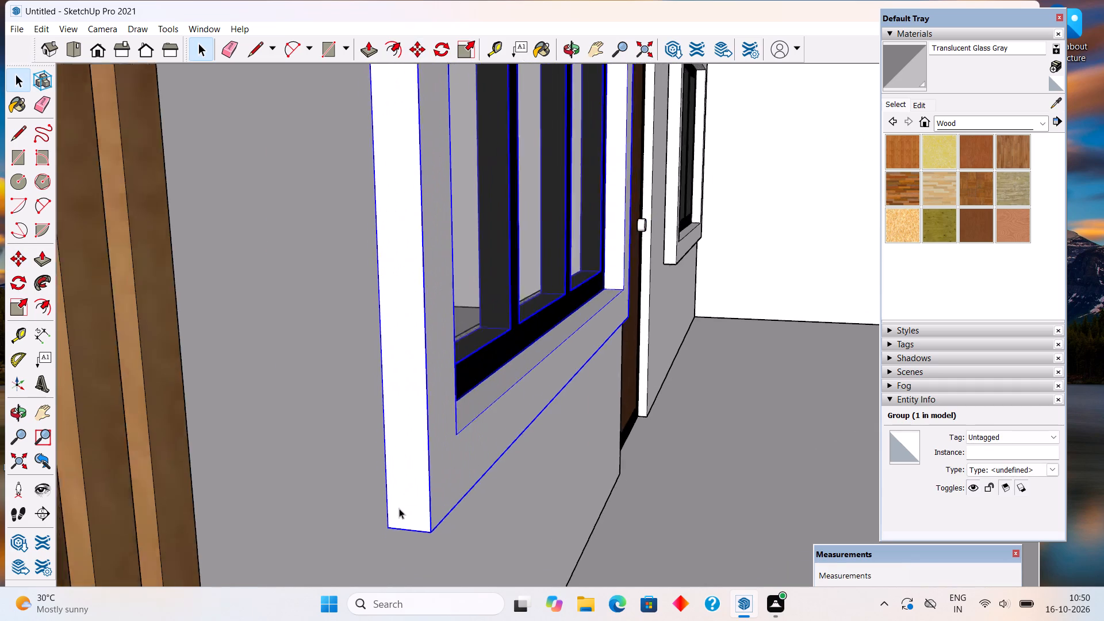
scroll(399, 508, "down", 16)
scroll(601, 359, "down", 4)
middle_click_drag(535, 387, 393, 363)
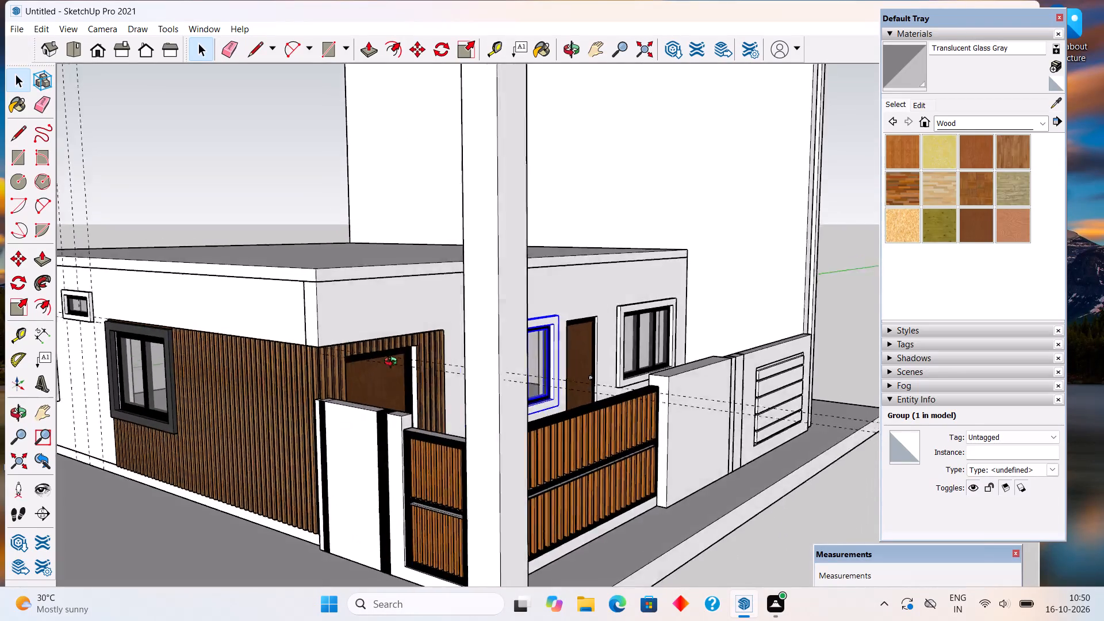
middle_click_drag(393, 363, 269, 399)
left_click(215, 431)
middle_click_drag(522, 448, 346, 430)
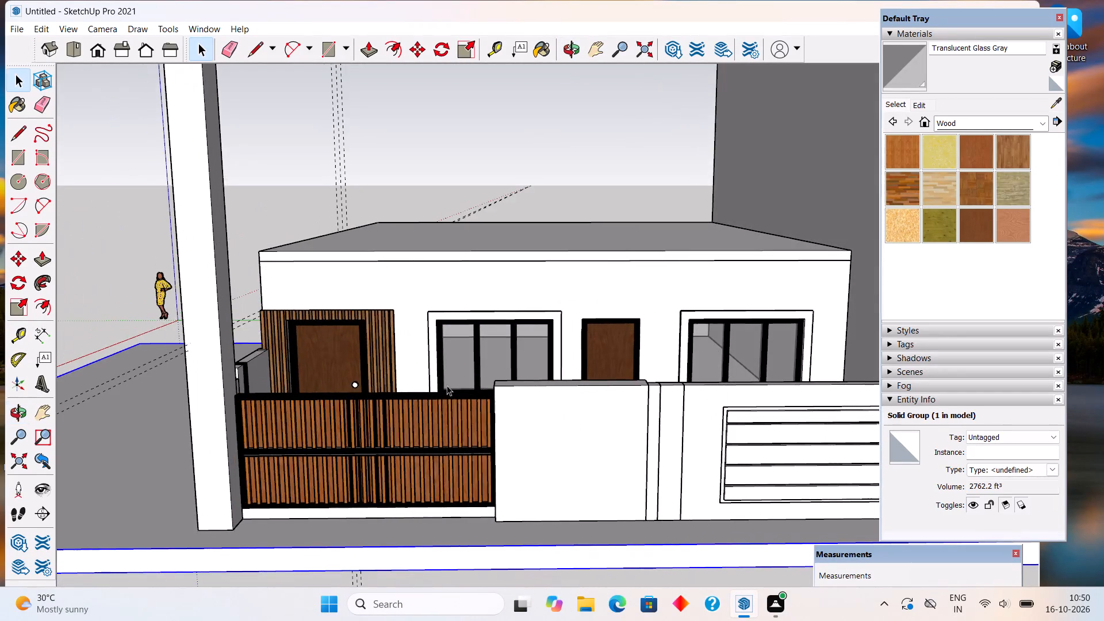
scroll(582, 348, "up", 7)
scroll(451, 435, "up", 5)
scroll(540, 327, "down", 9)
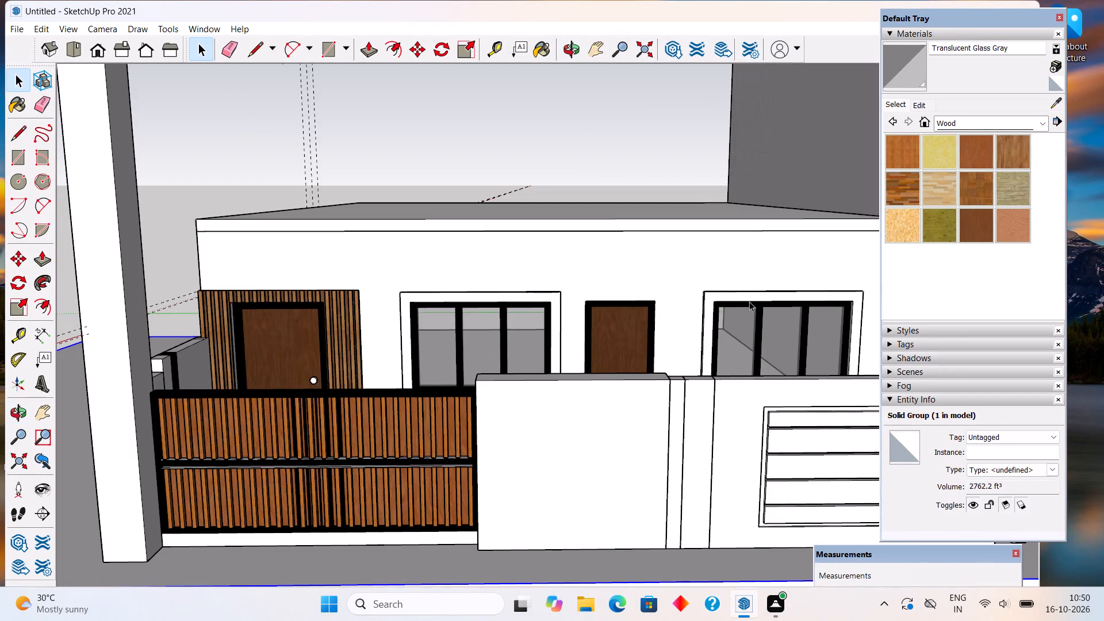
middle_click_drag(279, 304, 940, 405)
middle_click_drag(385, 443, 747, 275)
scroll(586, 397, "up", 10)
middle_click_drag(482, 332, 587, 353)
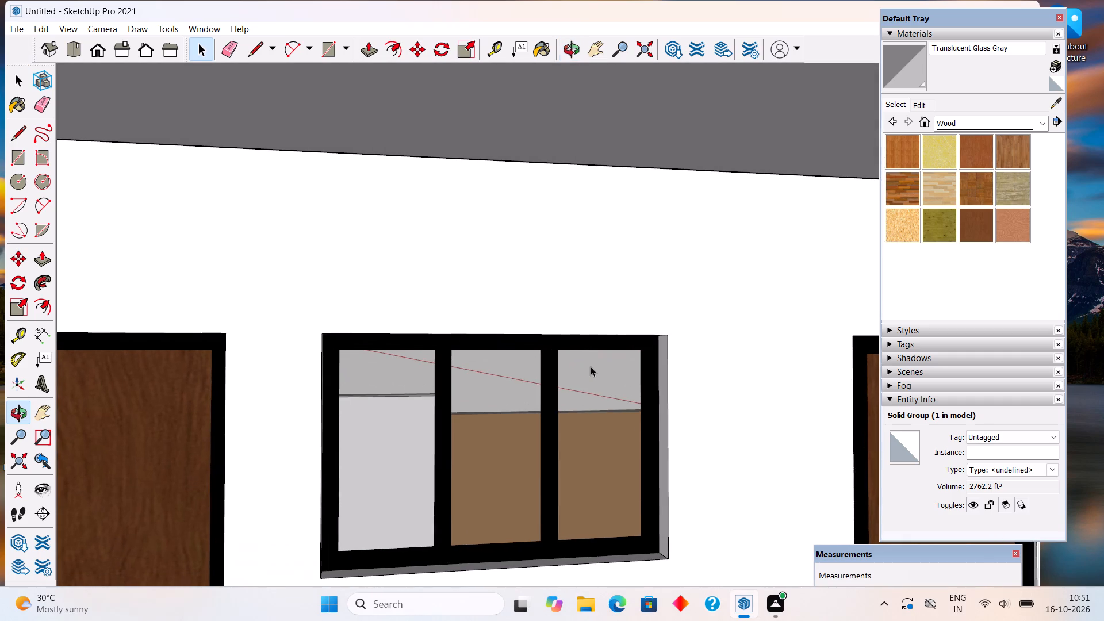
scroll(579, 295, "down", 3)
scroll(572, 517, "up", 10)
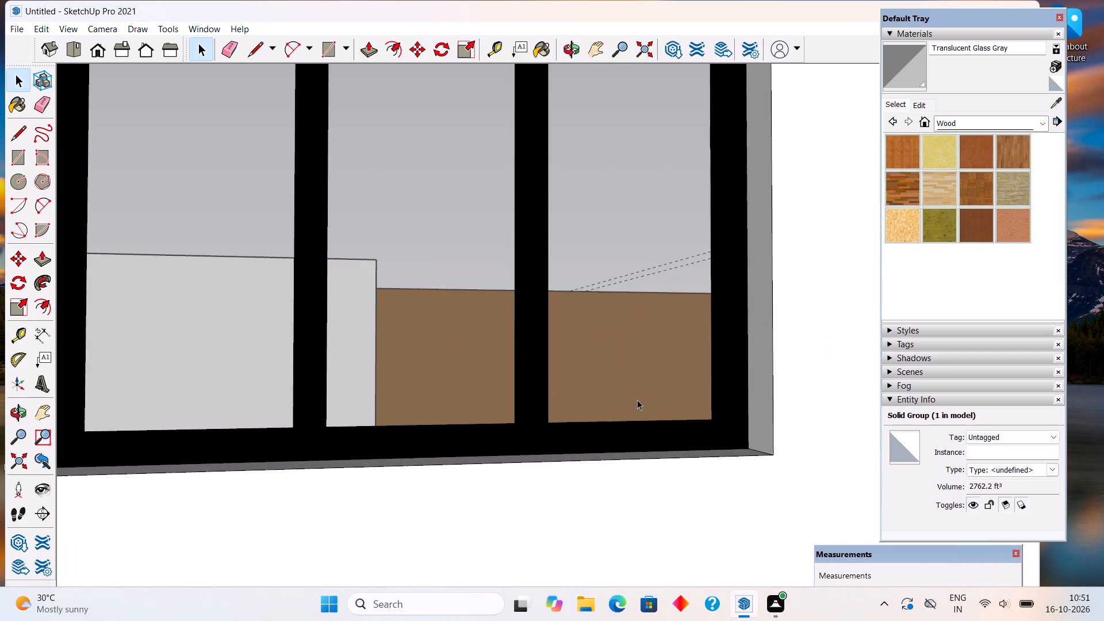
middle_click_drag(637, 400, 665, 462)
scroll(664, 462, "down", 2)
middle_click_drag(657, 460, 651, 460)
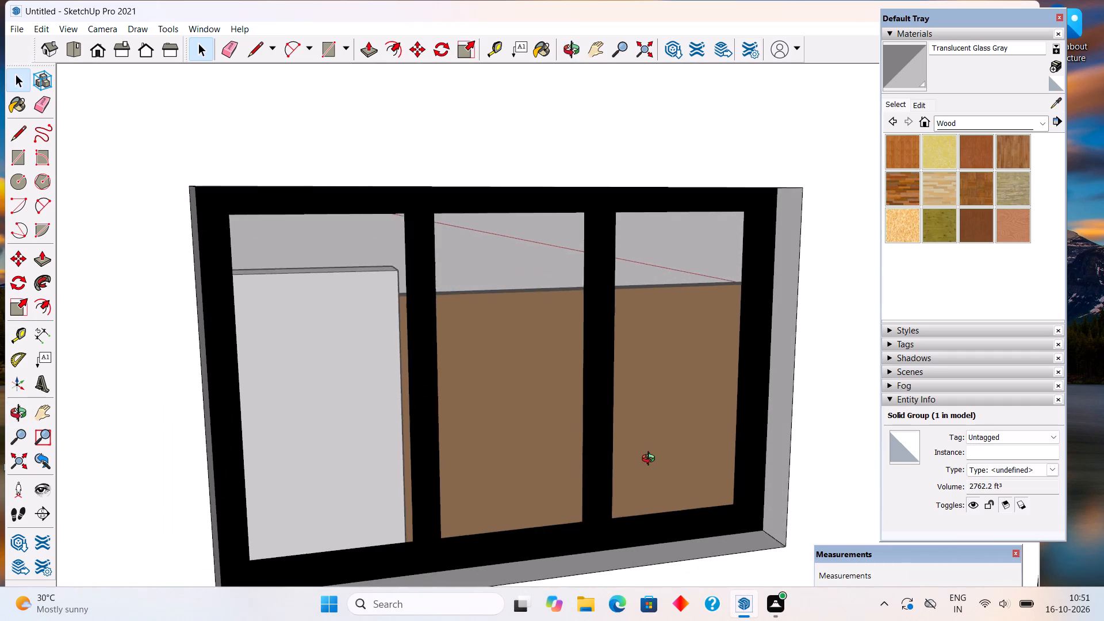
middle_click_drag(651, 460, 567, 454)
scroll(567, 454, "down", 20)
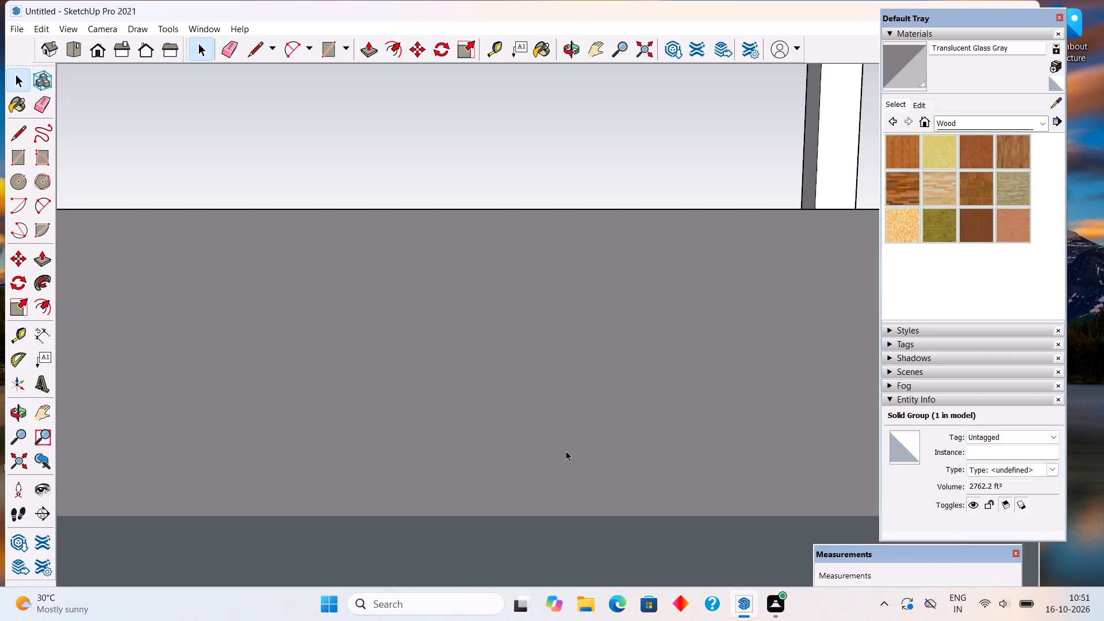
scroll(566, 451, "down", 3)
left_click(21, 457)
scroll(205, 456, "down", 6)
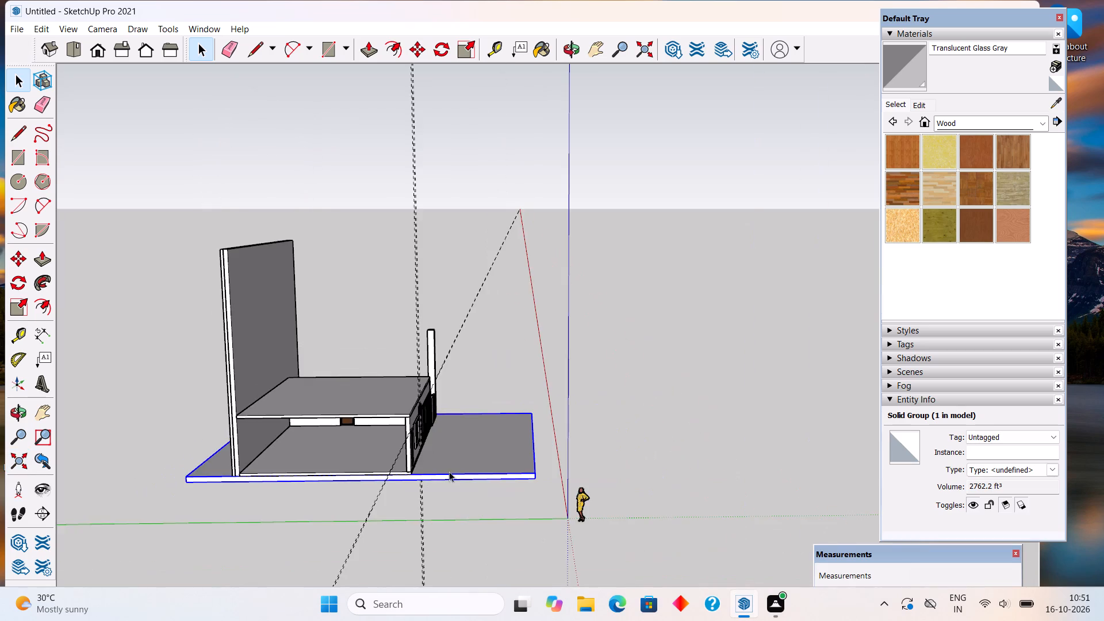
middle_click_drag(449, 471, 182, 474)
left_click(560, 320)
middle_click_drag(492, 450, 335, 462)
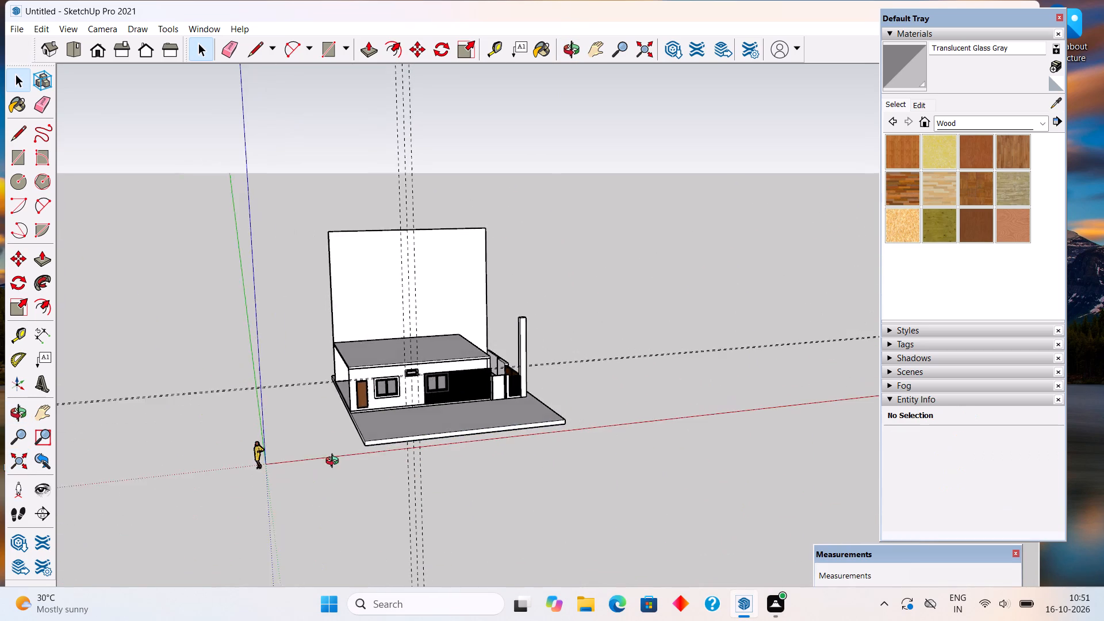
middle_click_drag(335, 462, 333, 463)
scroll(484, 378, "up", 11)
middle_click_drag(538, 404, 412, 386)
scroll(412, 386, "up", 2)
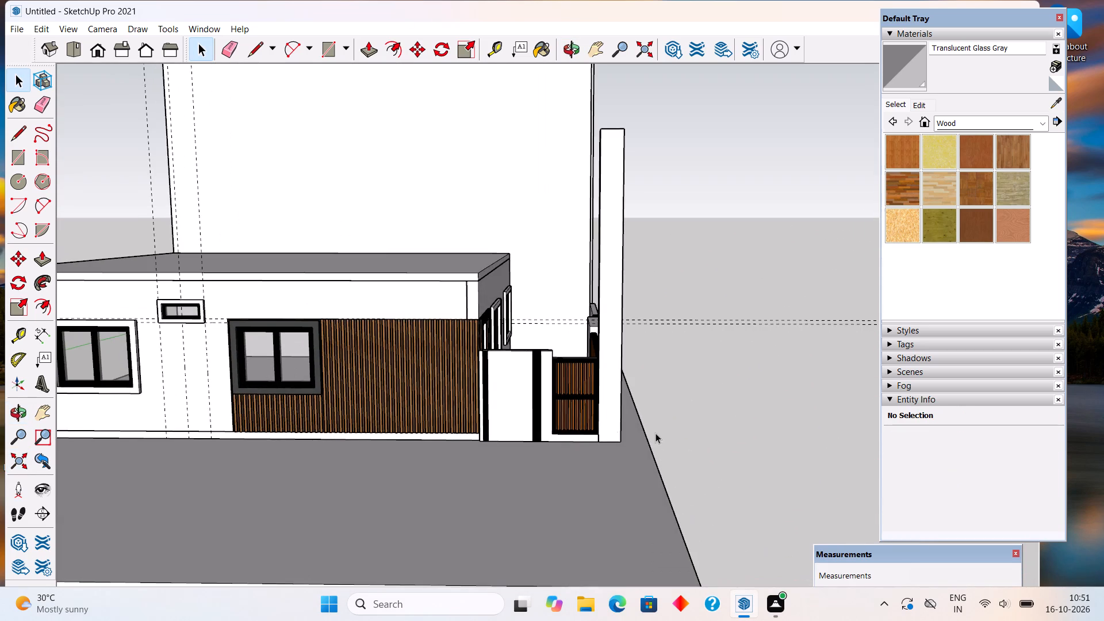
middle_click_drag(551, 433, 326, 426)
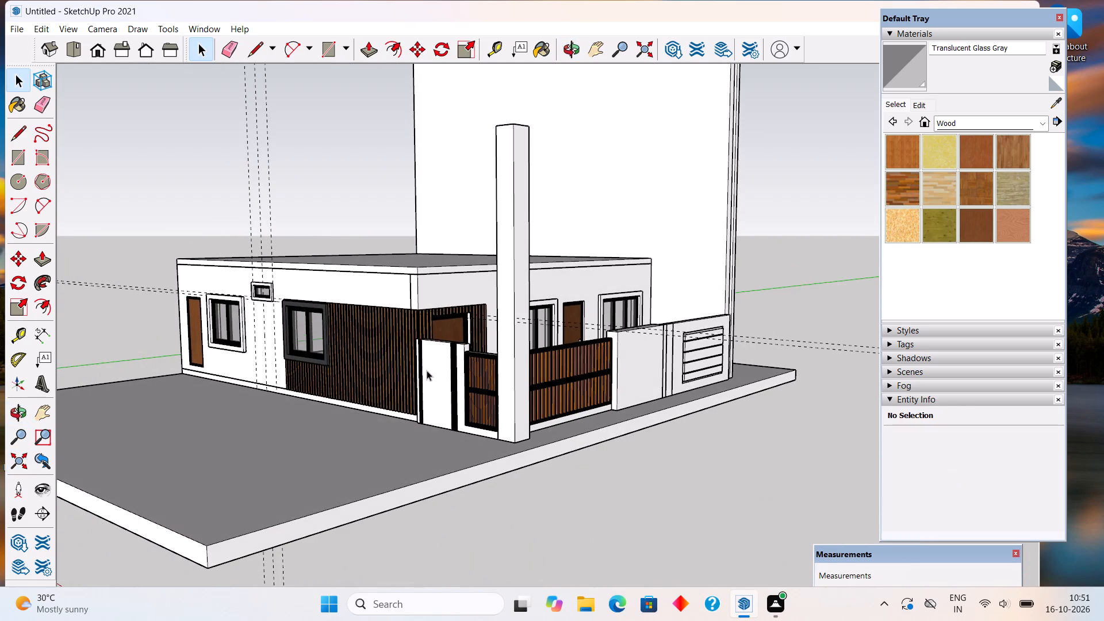
middle_click_drag(387, 365, 356, 381)
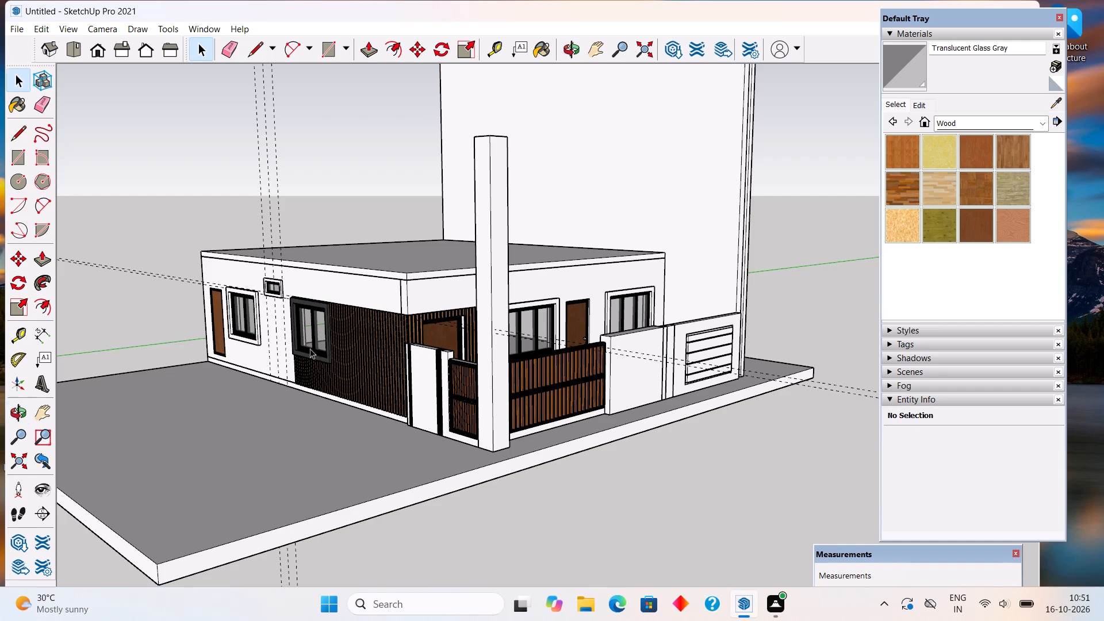
Place a vertical guide through the slatted cladding's upper corner, offset about 1' 6" from the guide at the small high window's edge.
middle_click_drag(315, 423, 468, 576)
middle_click_drag(296, 421, 414, 420)
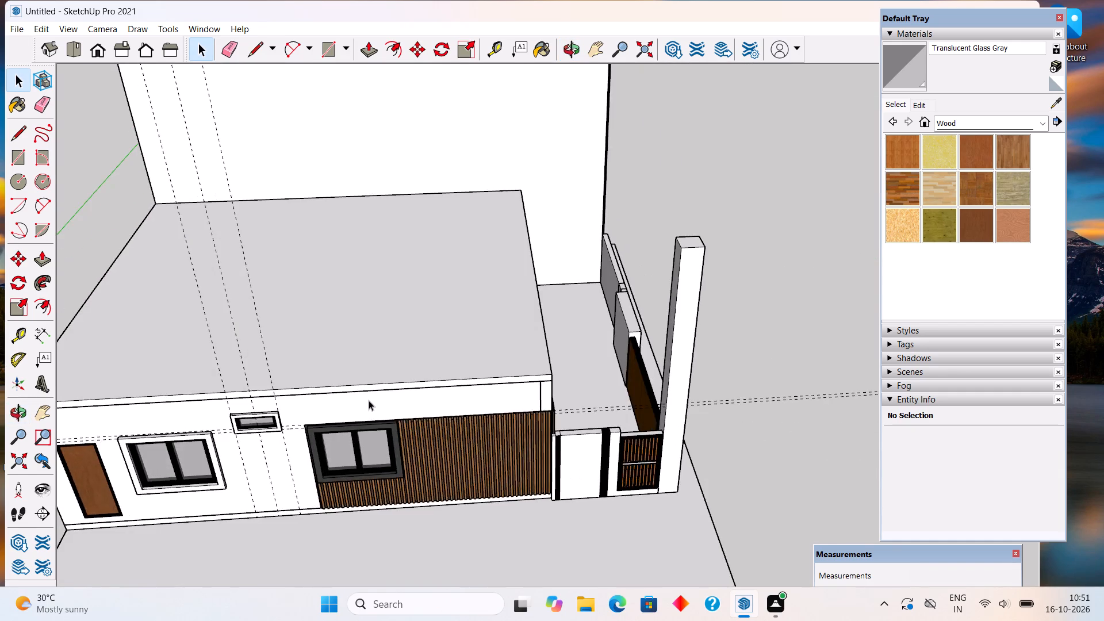
scroll(368, 400, "up", 9)
middle_click_drag(273, 404, 364, 355)
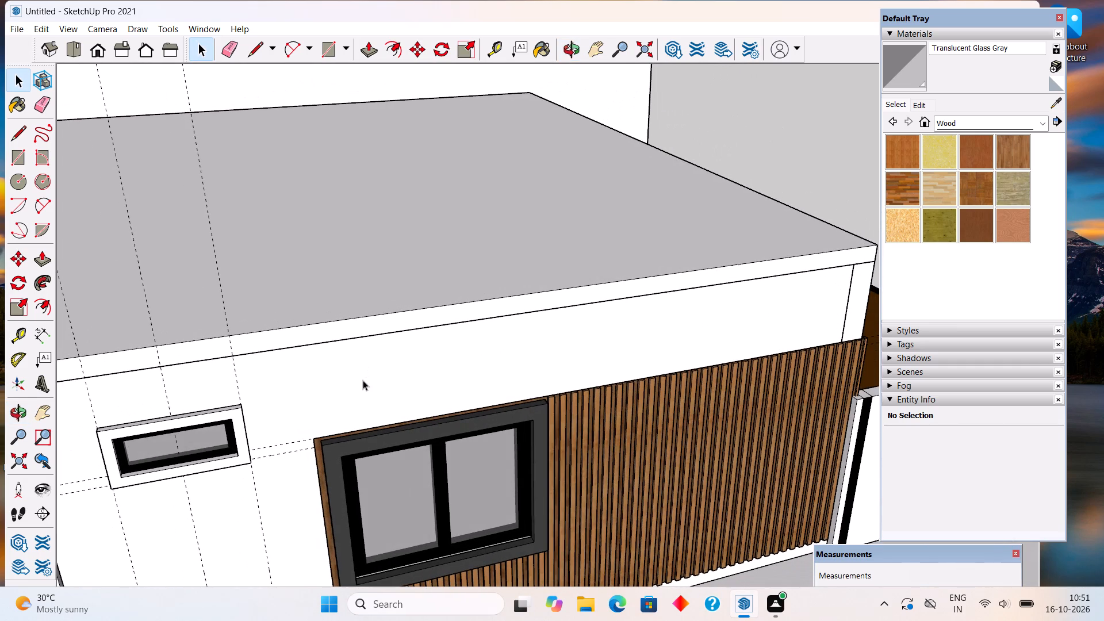
key("t")
scroll(294, 370, "up", 9)
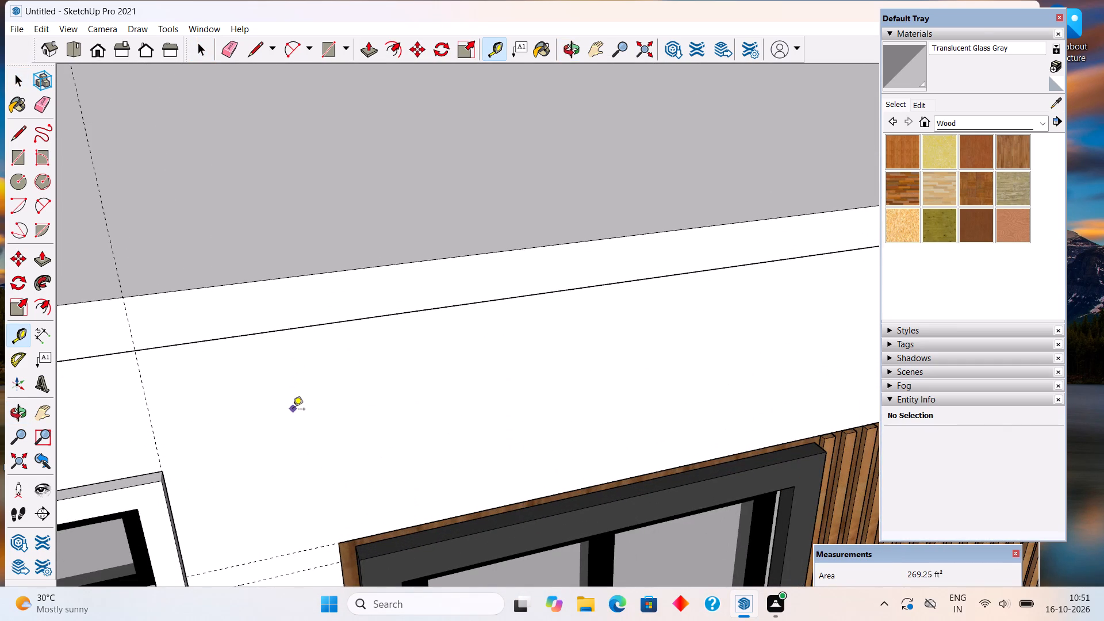
key("t")
scroll(321, 551, "up", 4)
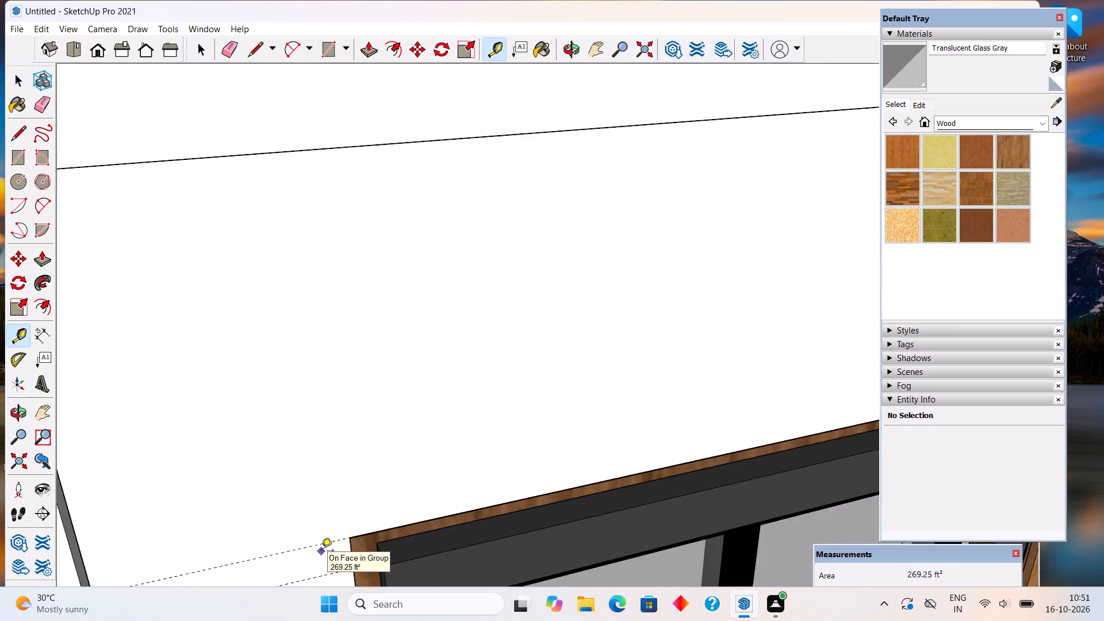
scroll(321, 551, "up", 3)
scroll(326, 550, "down", 5)
left_click(86, 411)
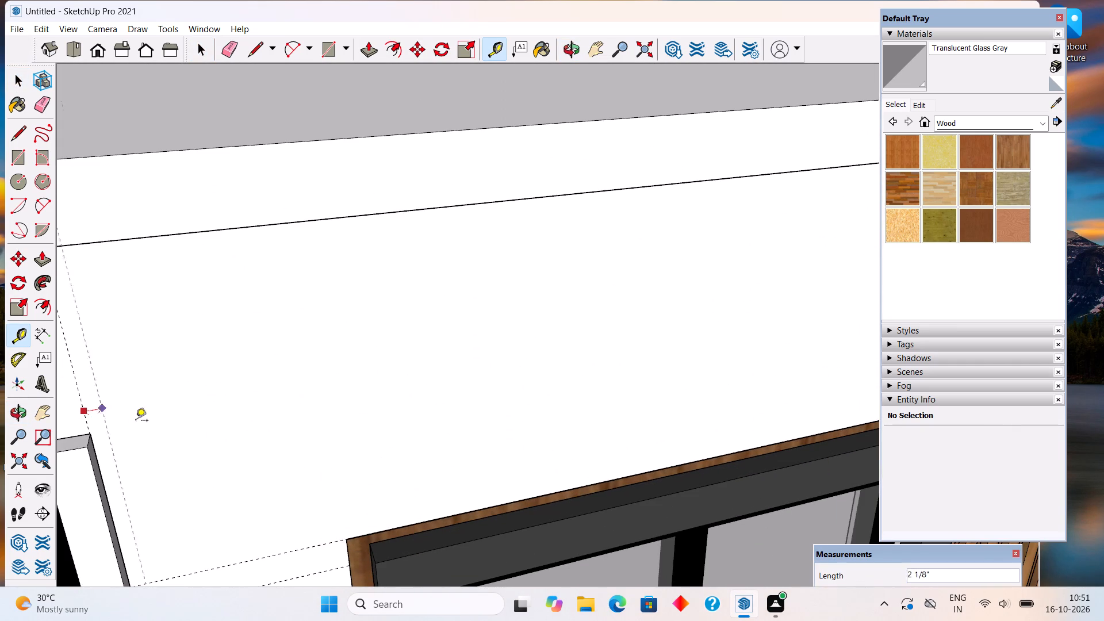
scroll(244, 500, "up", 4)
scroll(297, 503, "up", 4)
scroll(402, 547, "up", 4)
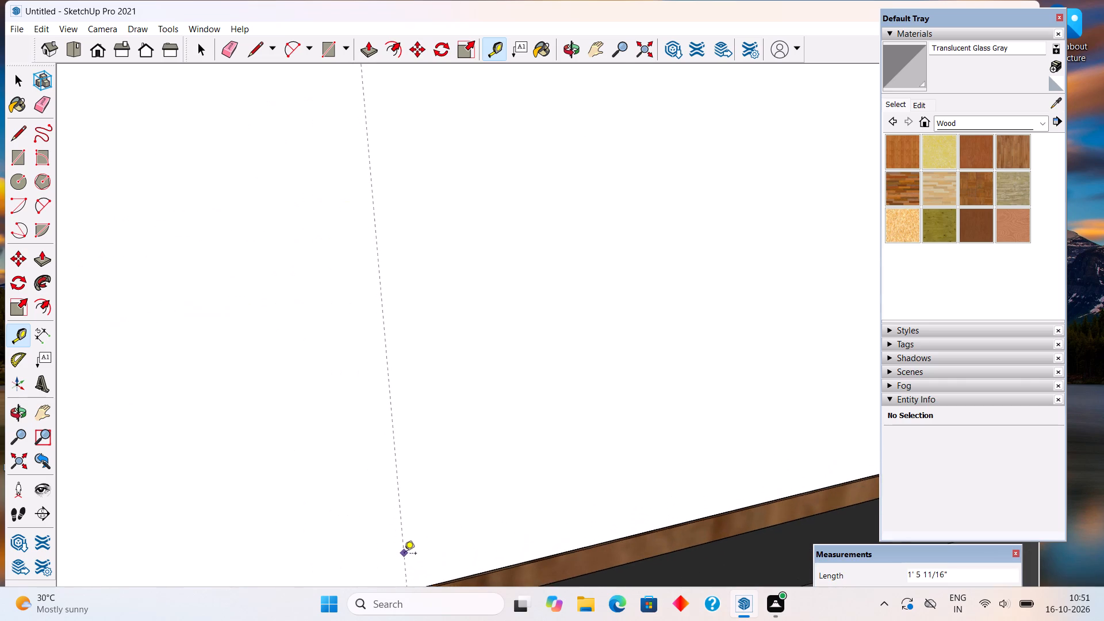
scroll(442, 396, "down", 9)
scroll(407, 494, "up", 18)
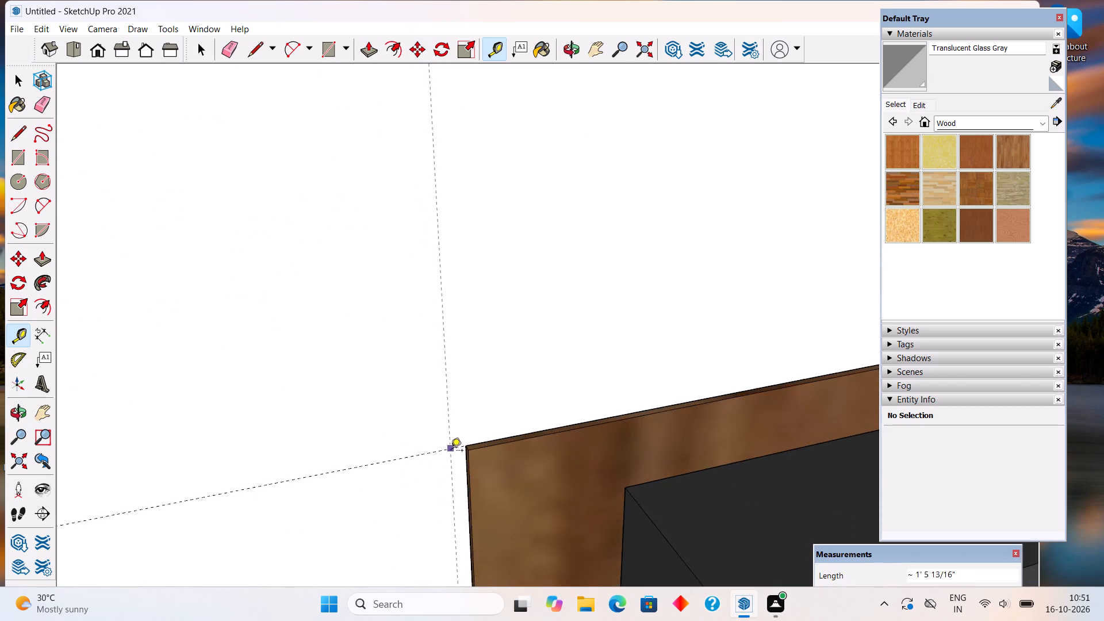
scroll(451, 451, "up", 4)
left_click(474, 444)
scroll(436, 468, "down", 5)
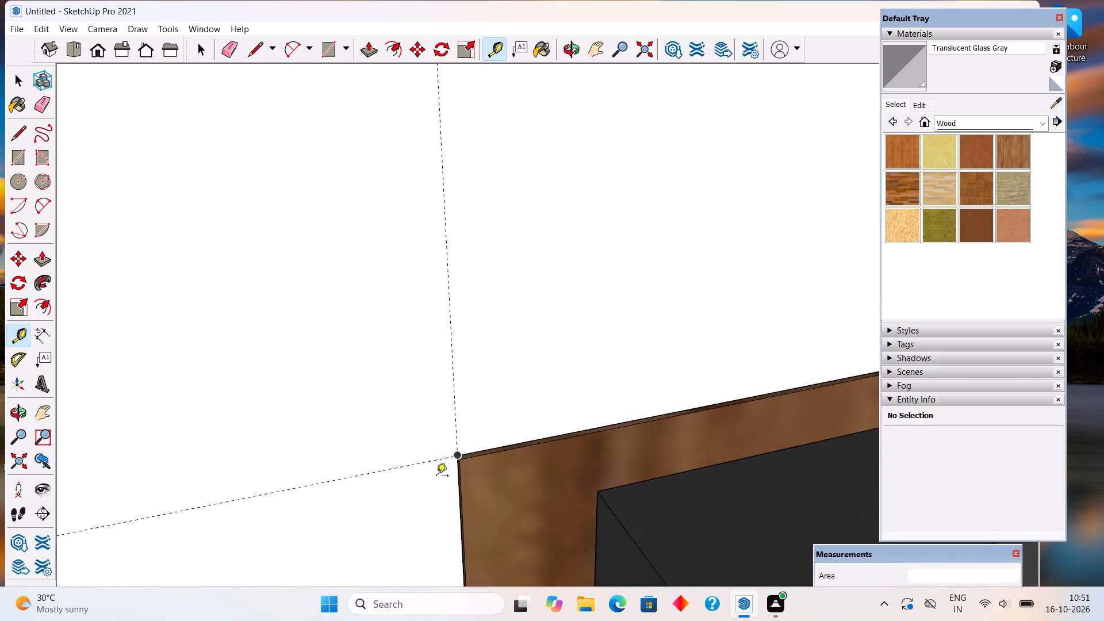
scroll(436, 477, "down", 20)
scroll(436, 477, "down", 12)
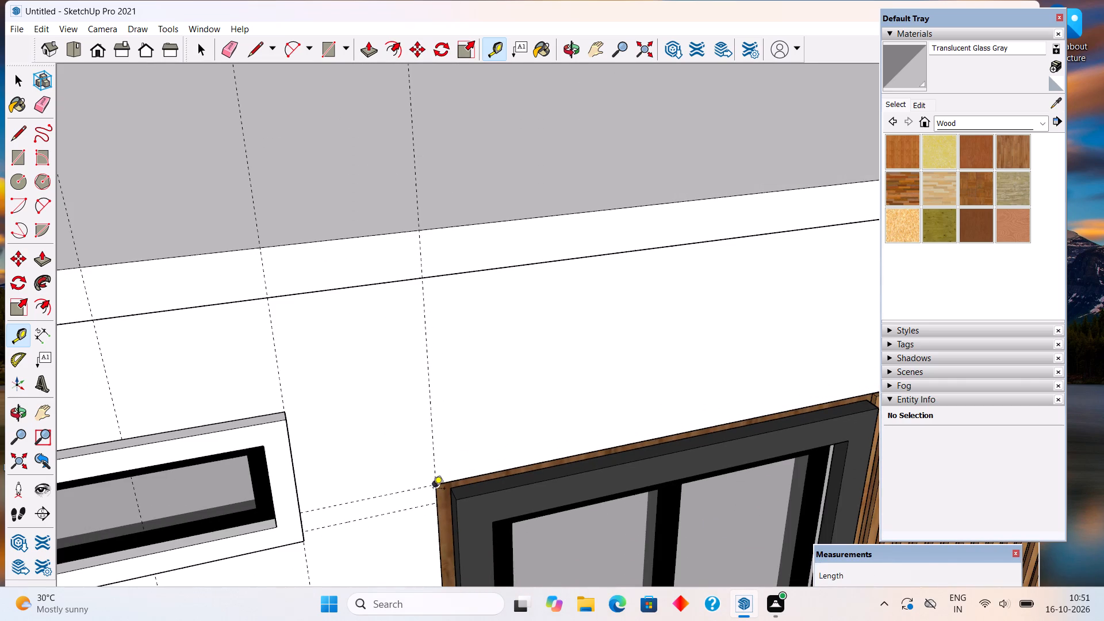
key("space")
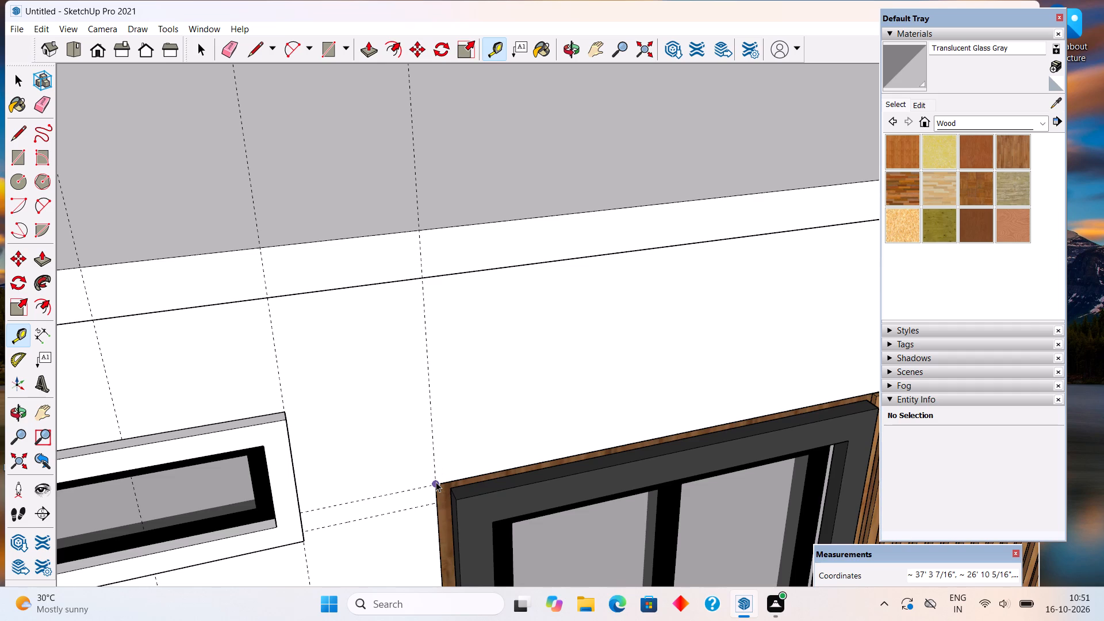
Draw a 16' 4" by 2' 6" rectangle on the wall above the slatted cladding, from the guide corner to the wall's far corner beneath the roof edge.
key("r")
scroll(443, 477, "up", 20)
scroll(443, 477, "up", 1)
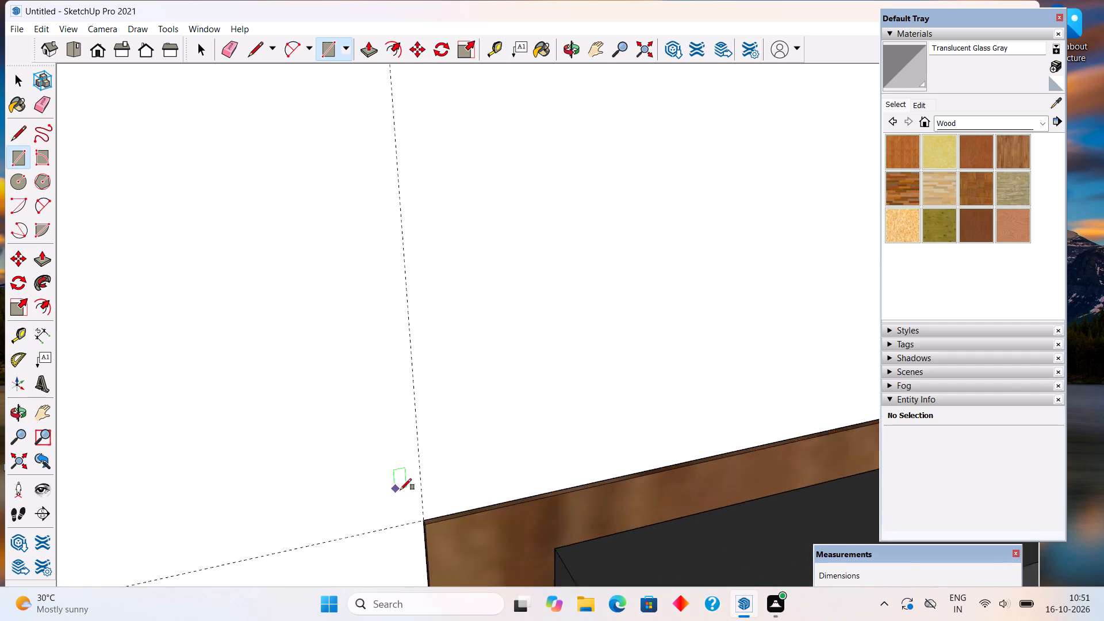
scroll(400, 490, "up", 18)
scroll(415, 533, "up", 5)
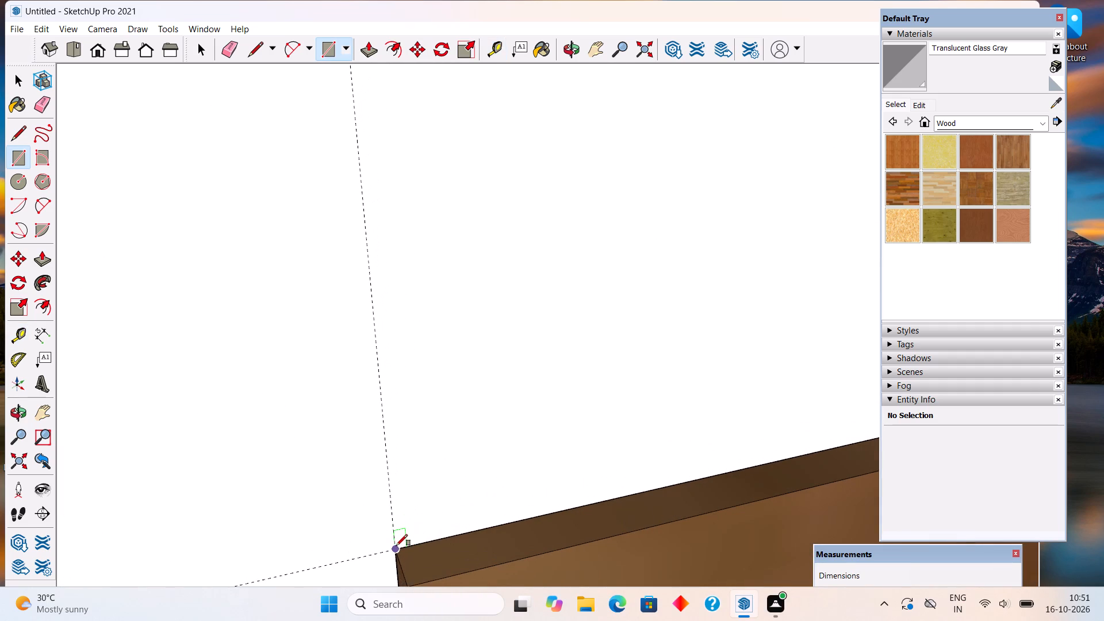
left_click(396, 546)
scroll(407, 522, "down", 20)
scroll(407, 522, "down", 15)
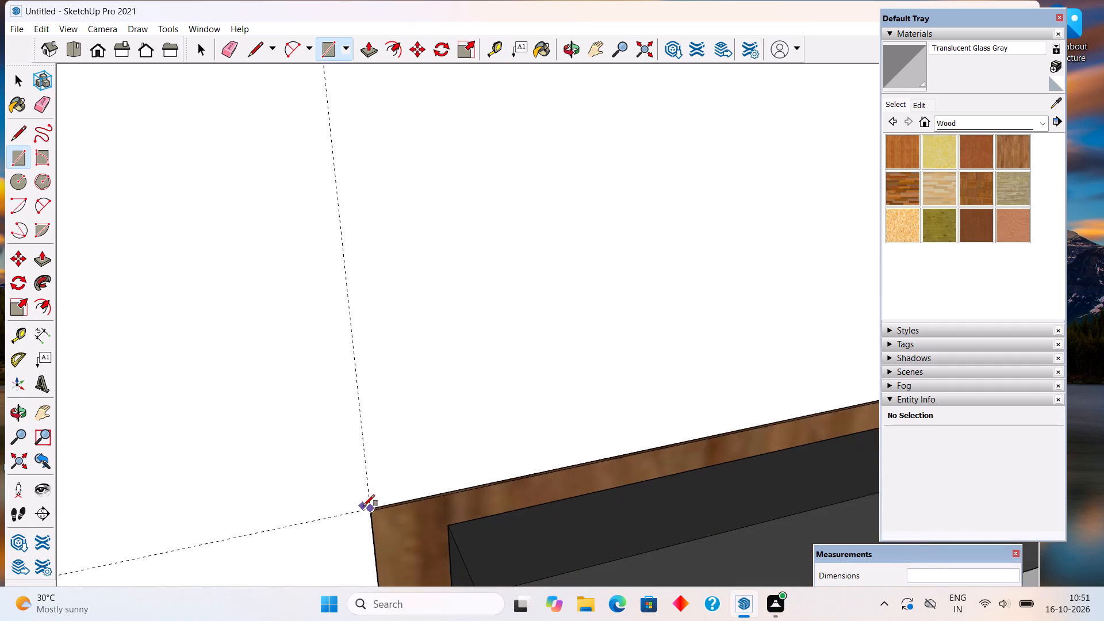
scroll(363, 506, "down", 20)
scroll(461, 358, "down", 12)
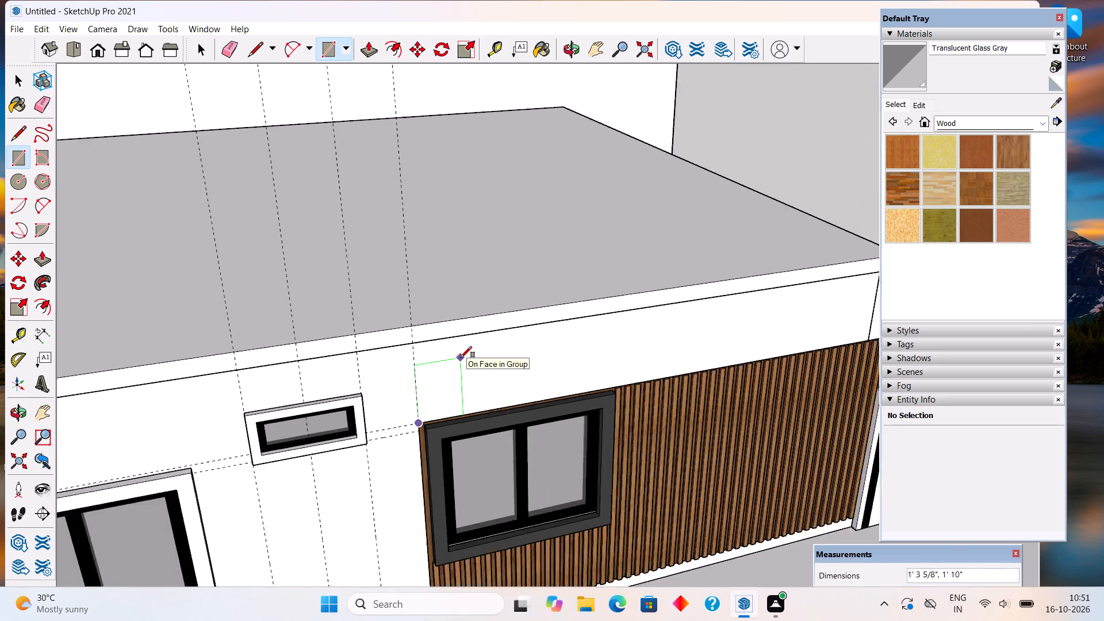
scroll(461, 358, "down", 1)
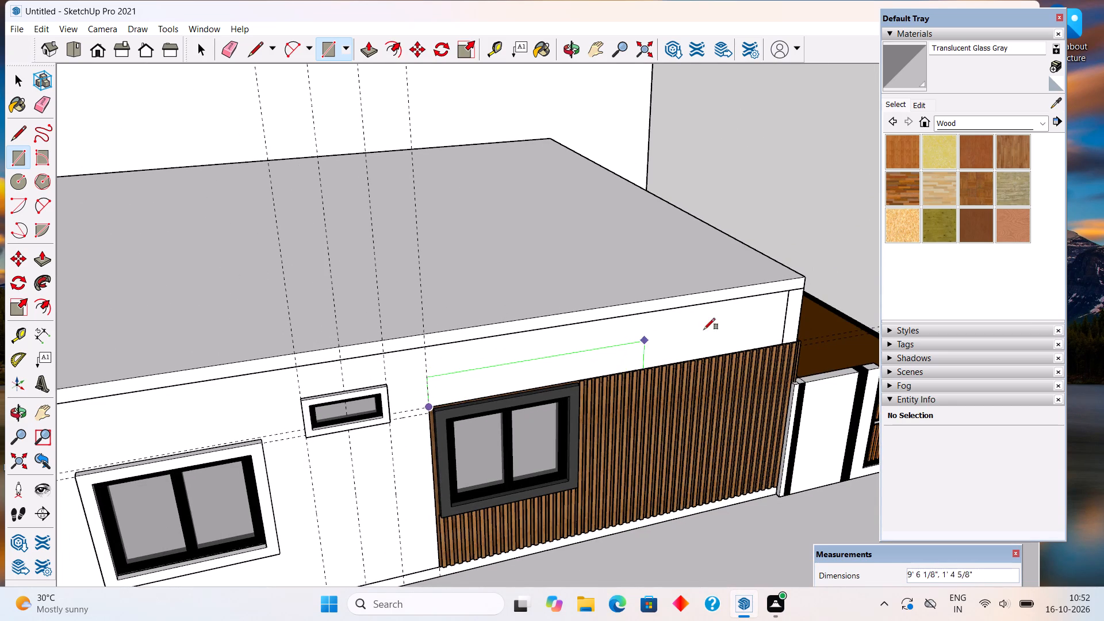
left_click(807, 291)
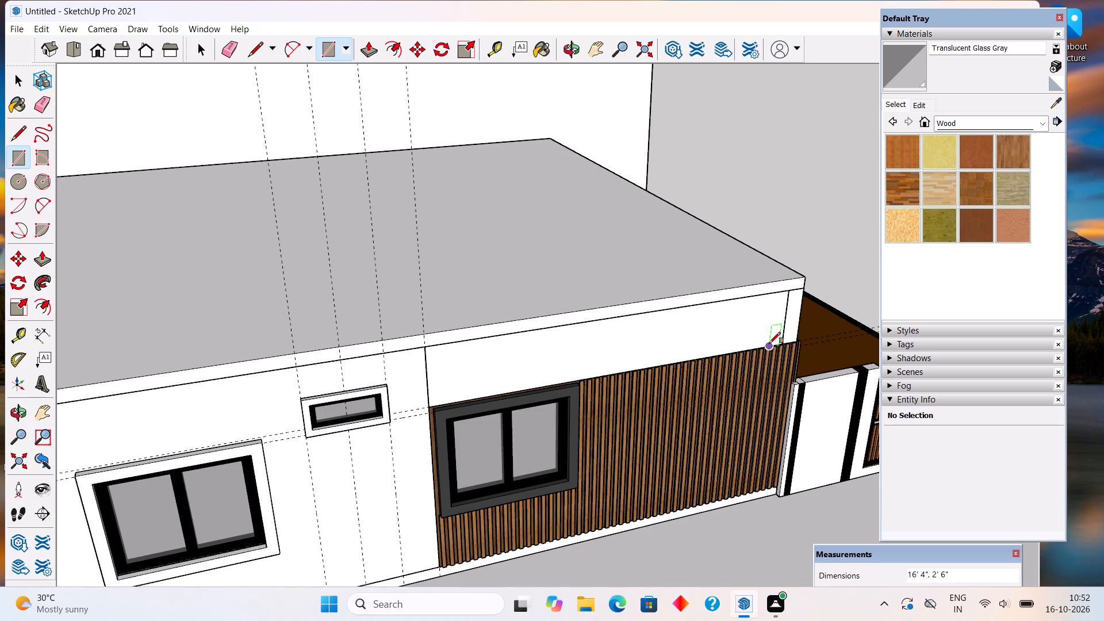
Push/Pull the new rectangular face above the slatted cladding outwards by .1".
key("p")
left_click(734, 344)
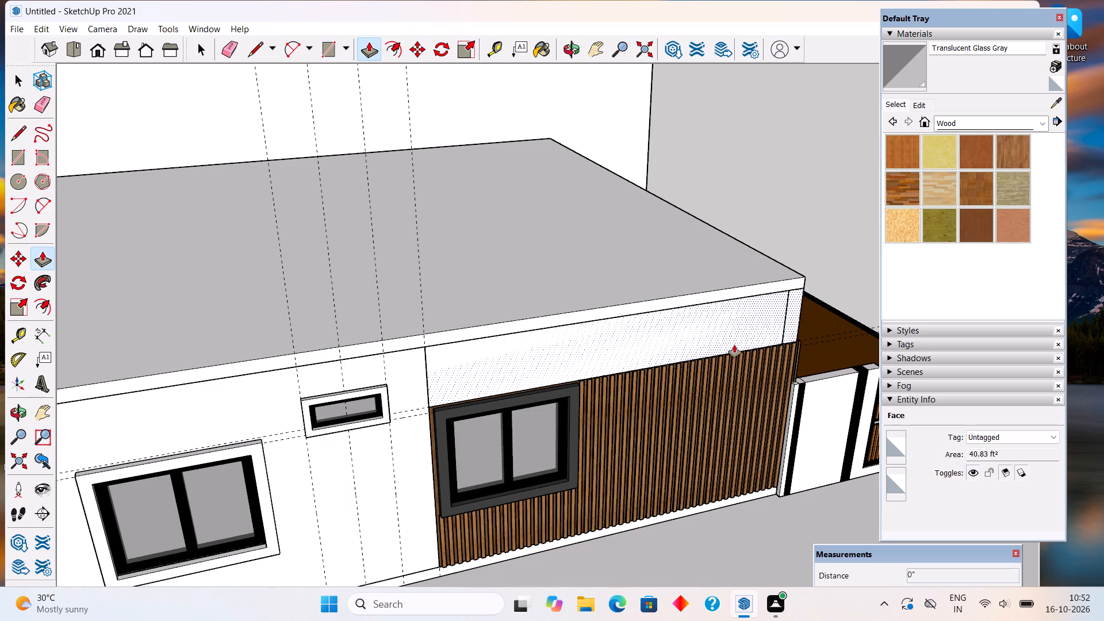
type(".1\"")
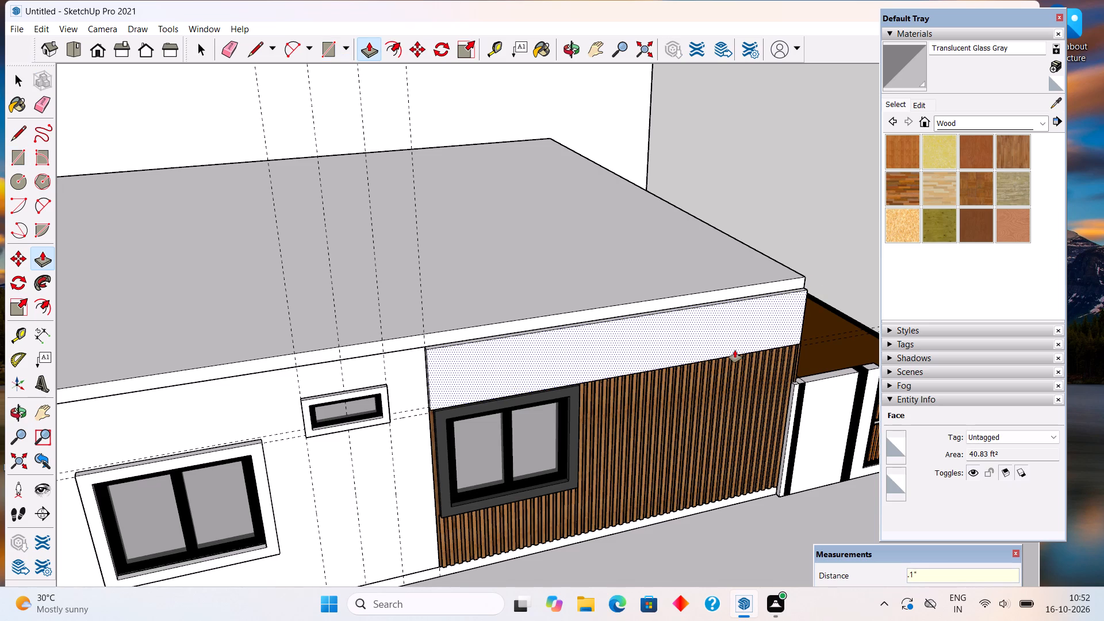
key("Return")
Draw a rectangle about 16' by 10' on the entrance wall, from the corner beneath the roof edge to the base between window and second door.
middle_click_drag(760, 330, 120, 289)
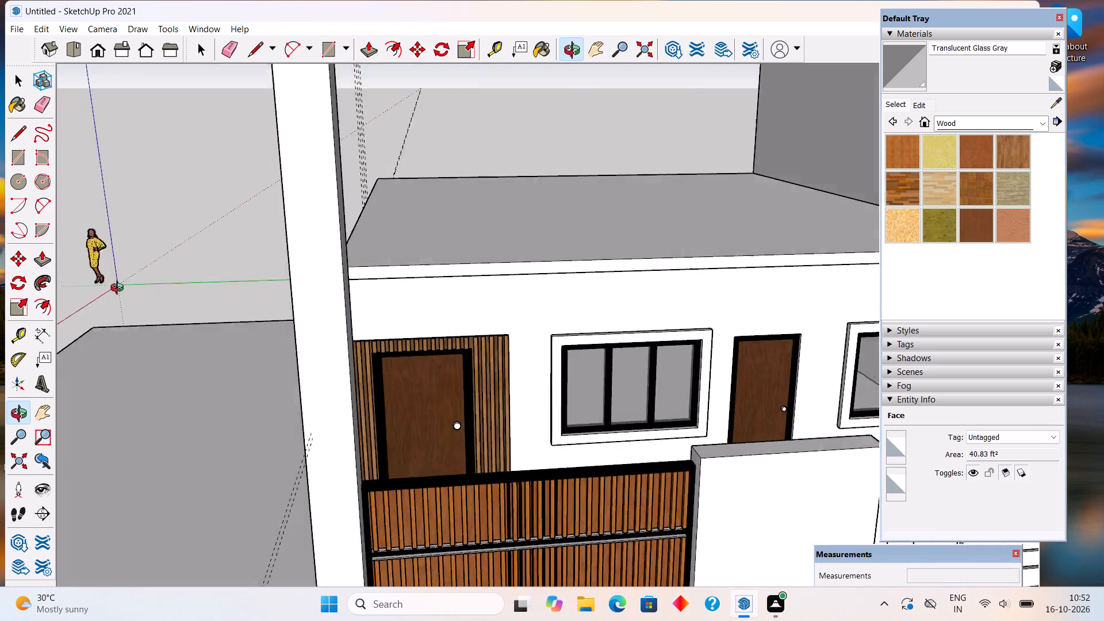
middle_click_drag(120, 289, 87, 300)
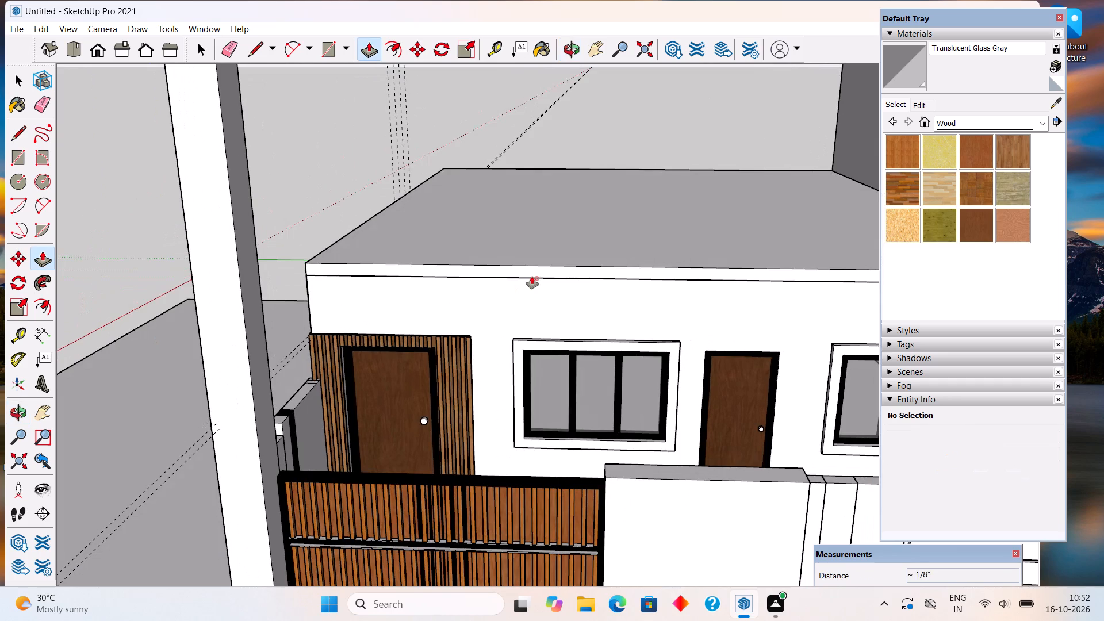
key("space")
type("r")
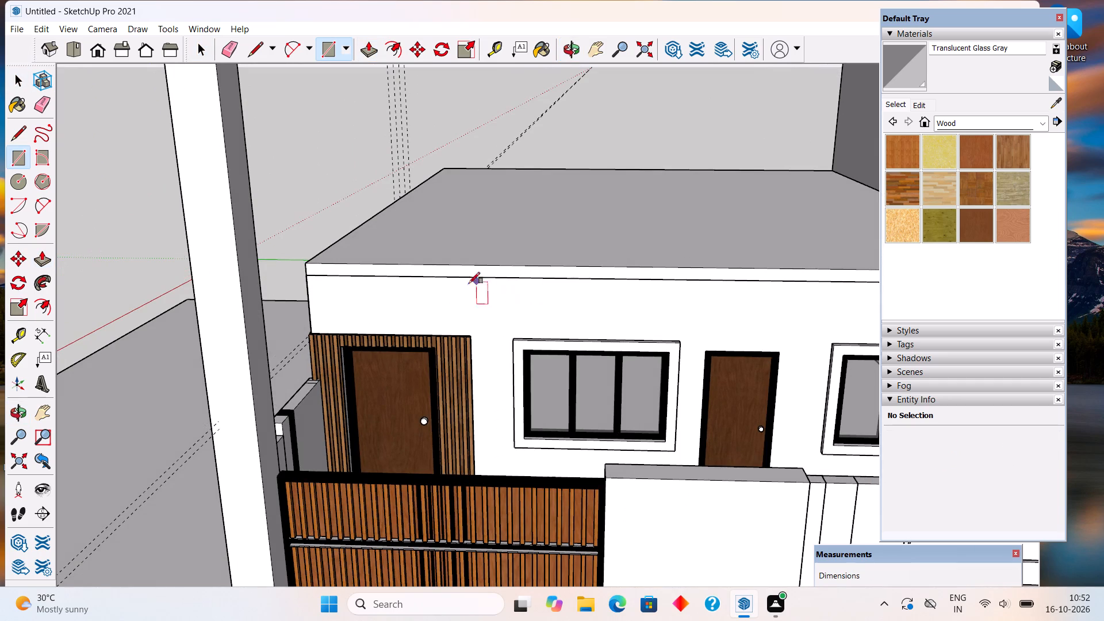
scroll(290, 259, "up", 3)
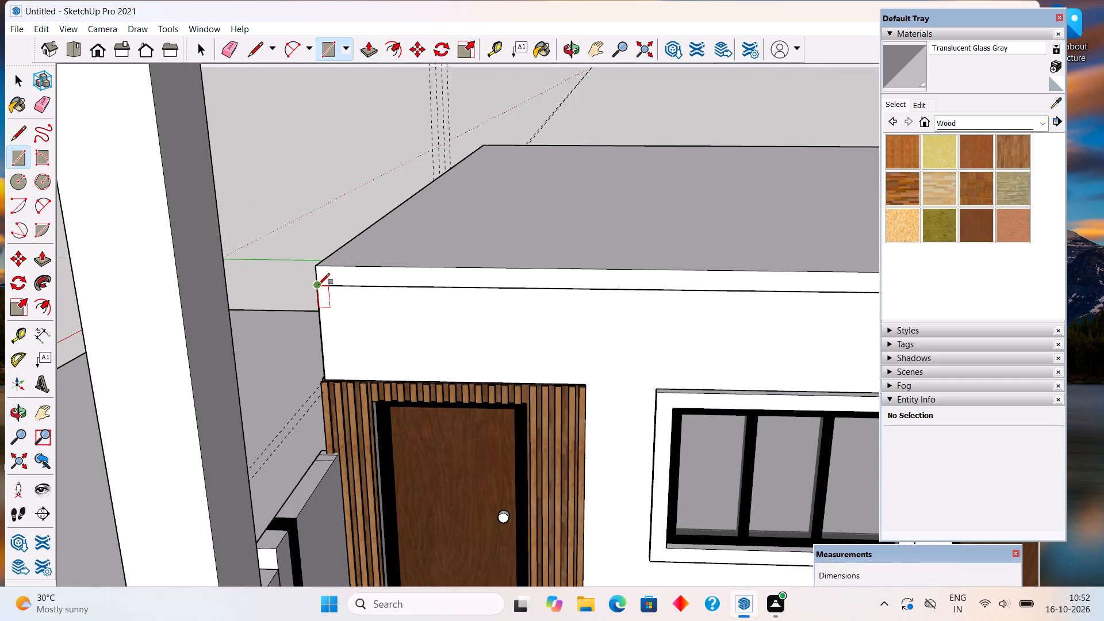
left_click(319, 285)
scroll(492, 352, "down", 5)
middle_click_drag(729, 347, 753, 410)
scroll(729, 348, "down", 1)
scroll(750, 526, "up", 5)
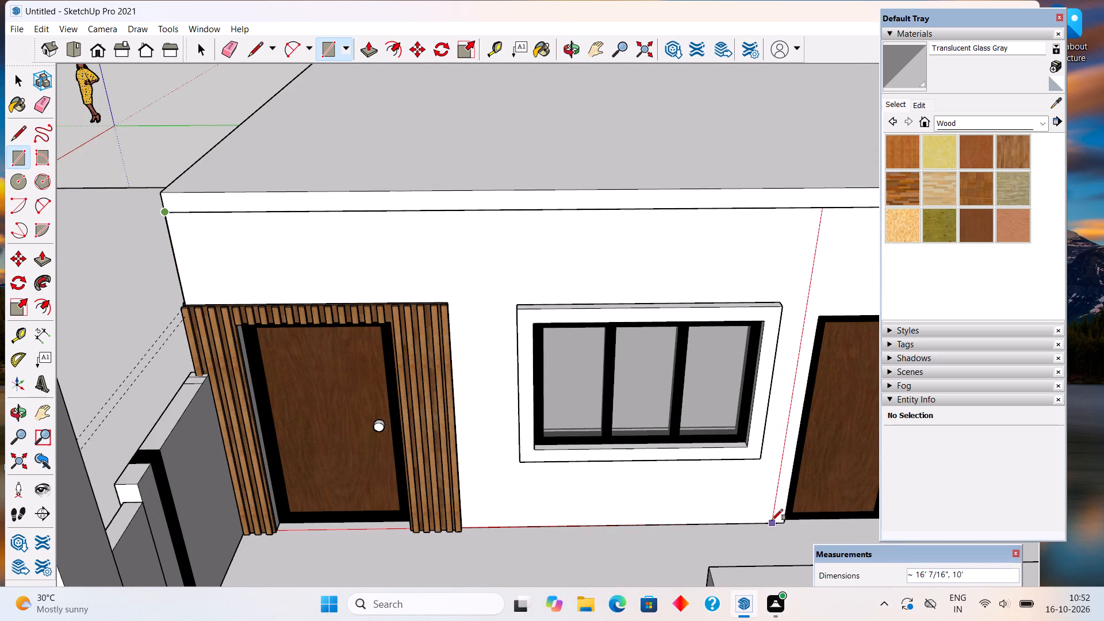
left_click(770, 522)
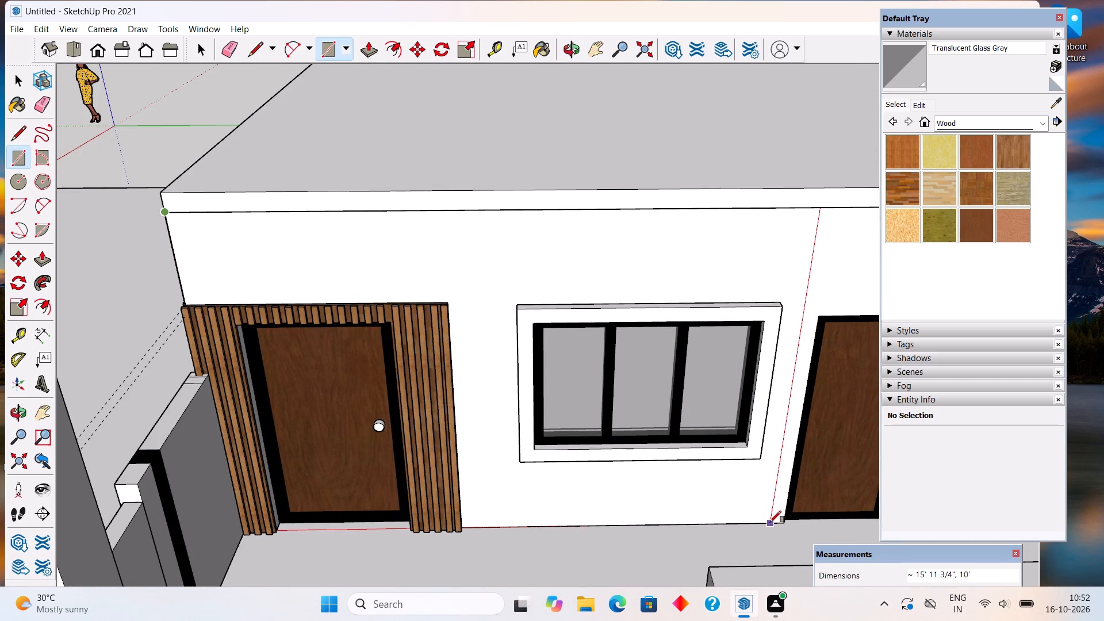
Draw a 4' 10" by 6' 10" rectangle over the outer frame of the three-pane window.
left_click(519, 313)
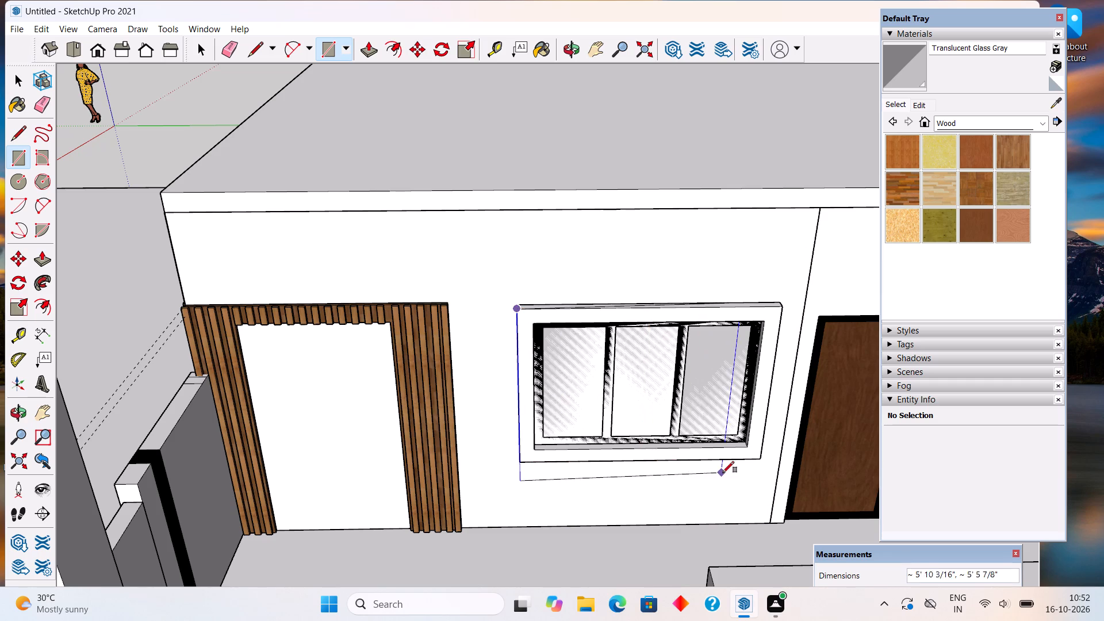
left_click(756, 460)
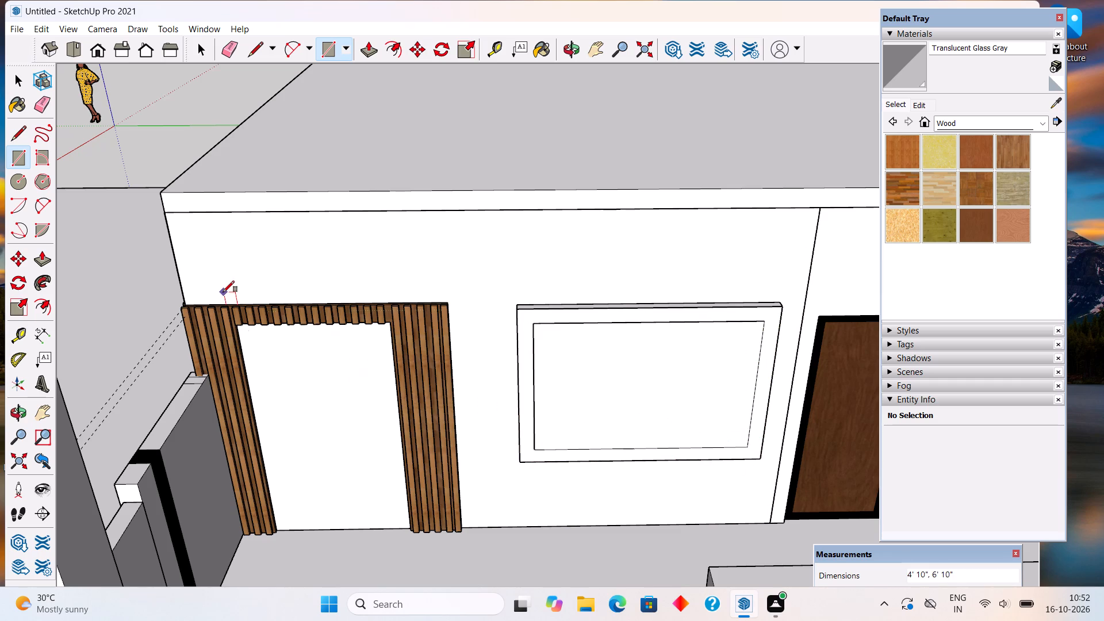
Draw a 7' by 4' rectangle over the door opening inside the slatted surround, between its upper and lower opposite corners.
middle_click_drag(293, 317, 367, 305)
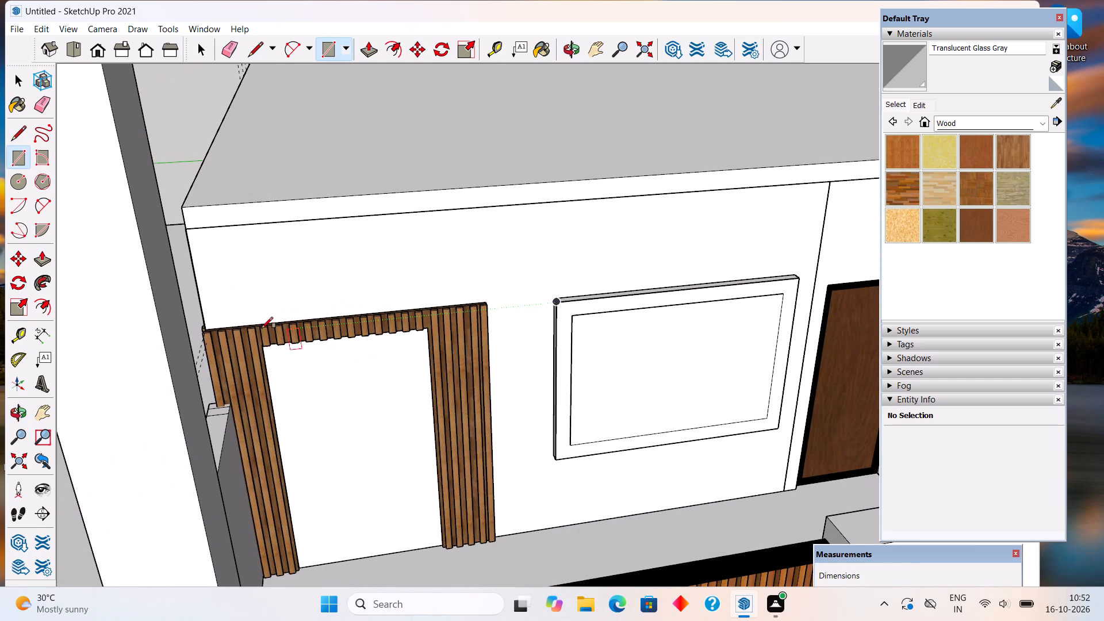
scroll(191, 359, "up", 8)
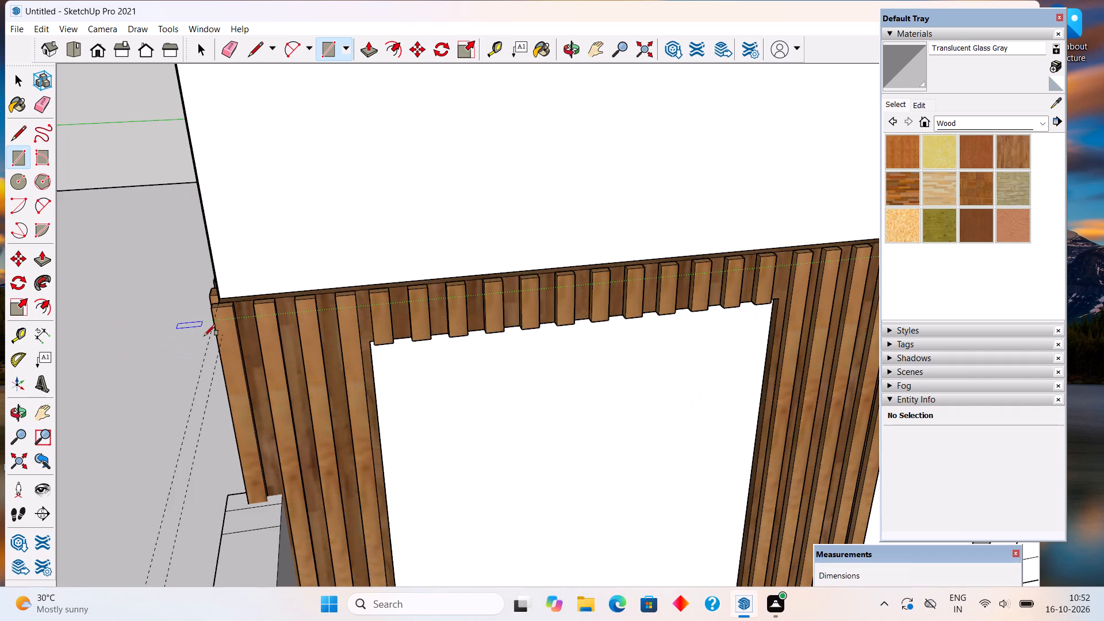
scroll(204, 336, "down", 2)
middle_click_drag(310, 320, 247, 160)
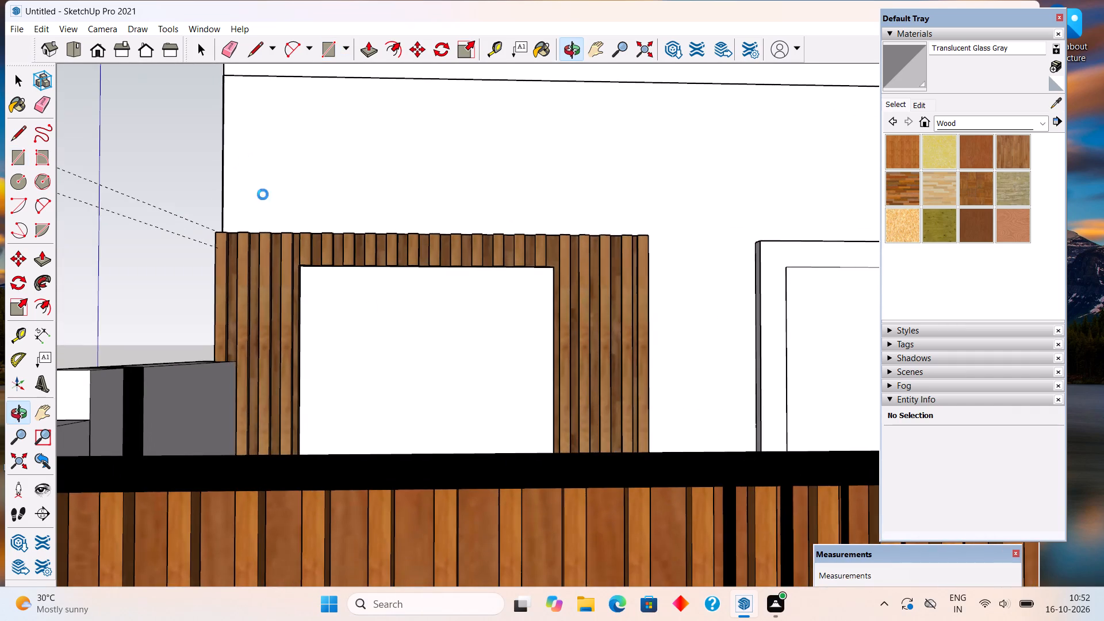
scroll(309, 324, "up", 9)
middle_click_drag(333, 256, 327, 220)
scroll(299, 205, "up", 4)
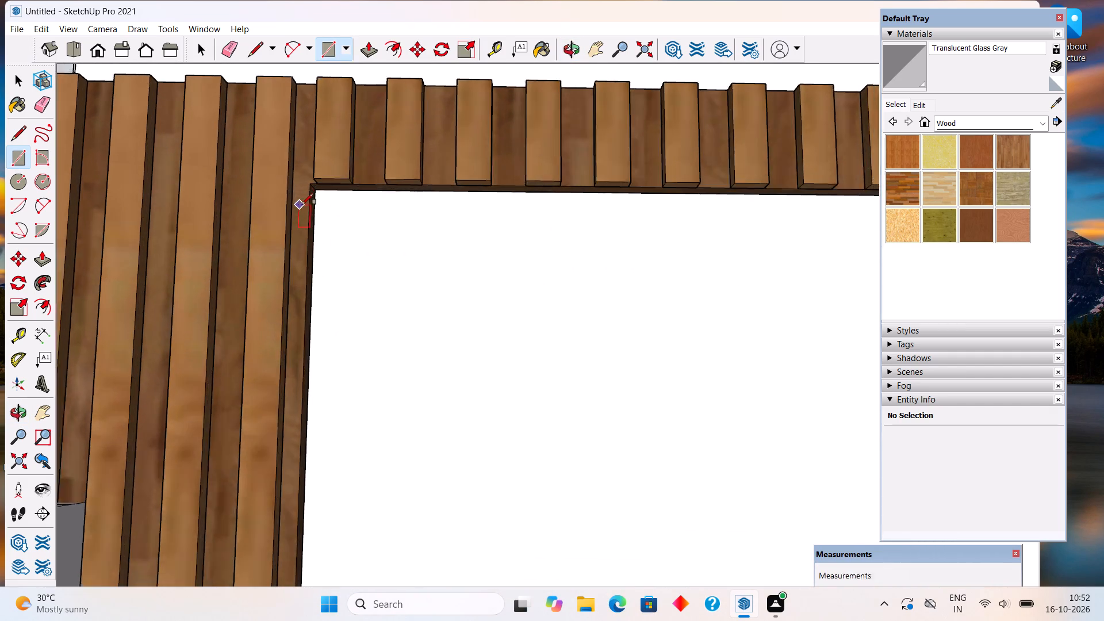
scroll(313, 205, "up", 4)
left_click(320, 185)
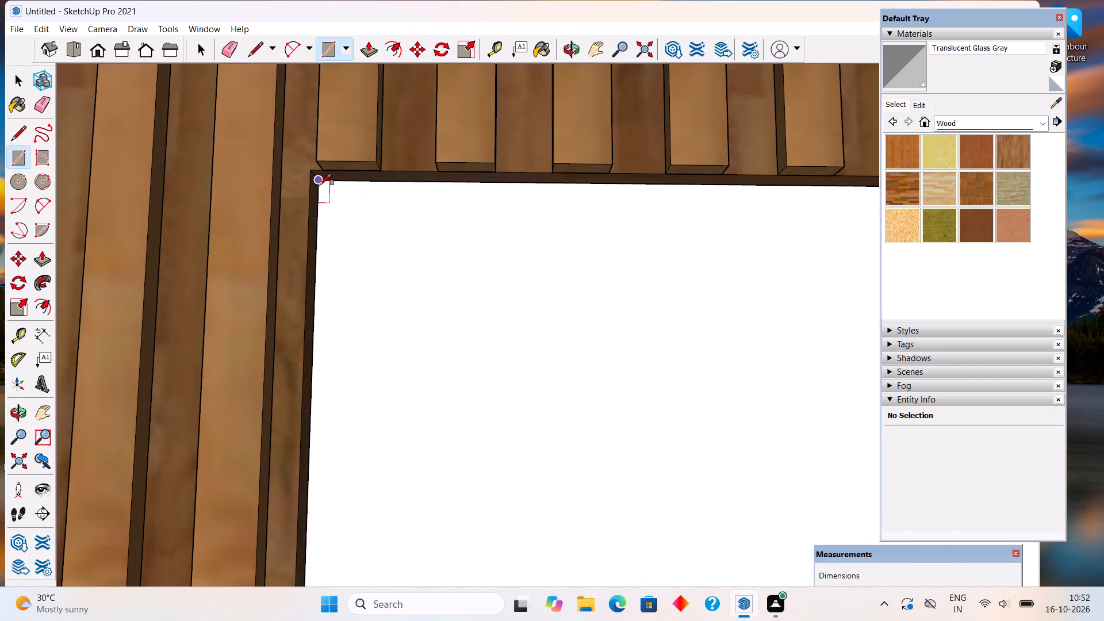
scroll(393, 275, "down", 20)
middle_click_drag(511, 302, 524, 397)
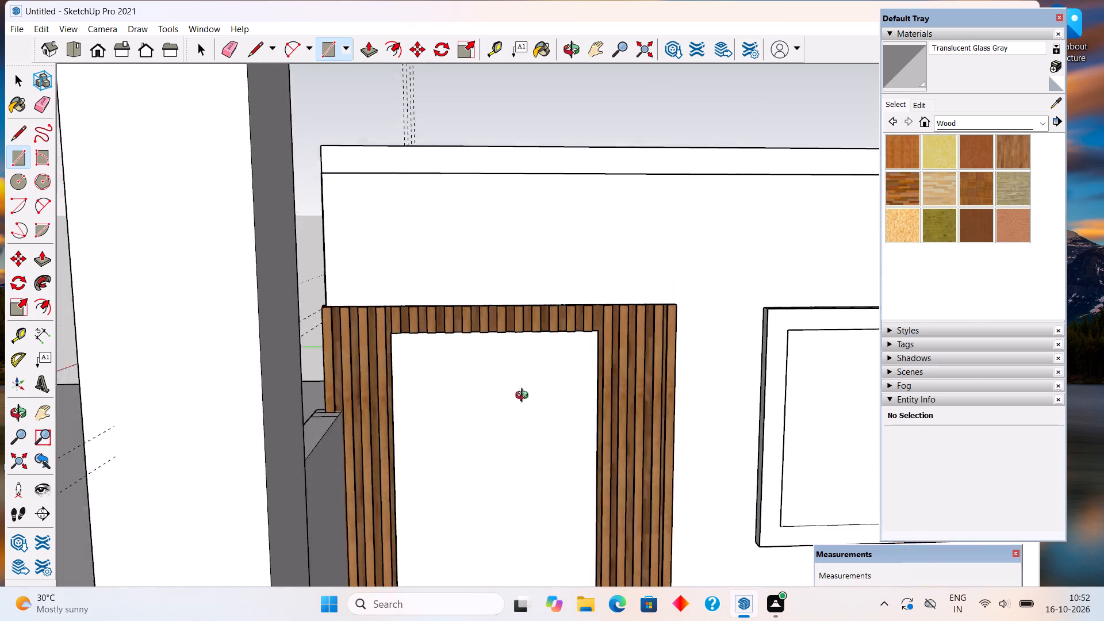
middle_click_drag(524, 397, 536, 455)
scroll(537, 455, "down", 4)
scroll(542, 381, "down", 6)
middle_click_drag(547, 415, 531, 488)
scroll(539, 518, "up", 2)
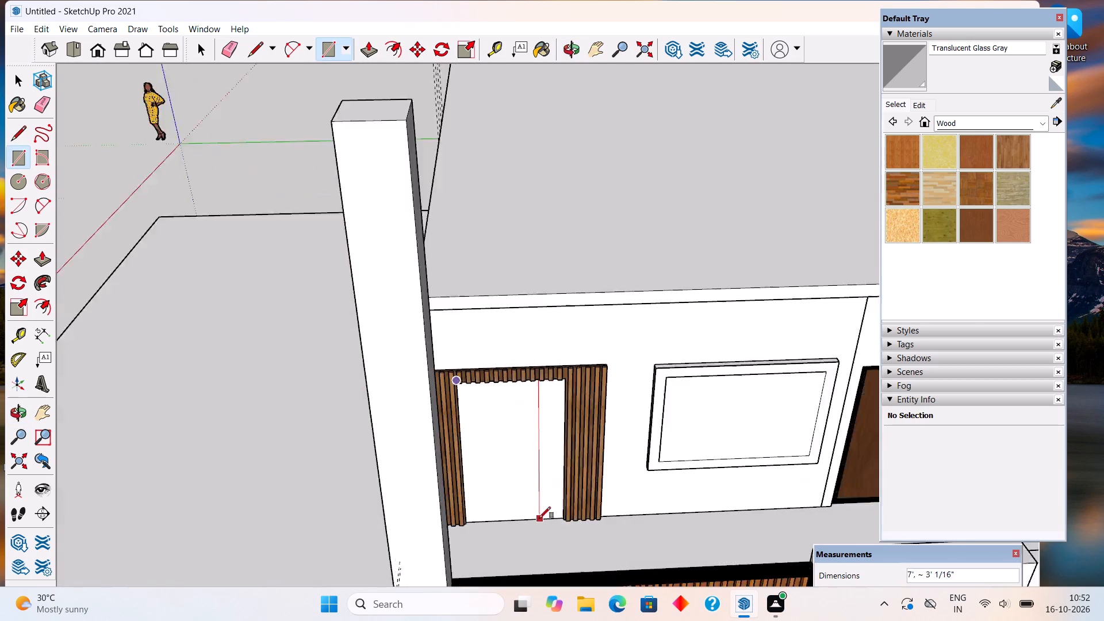
scroll(539, 518, "up", 12)
middle_click_drag(577, 516, 609, 512)
scroll(611, 511, "up", 10)
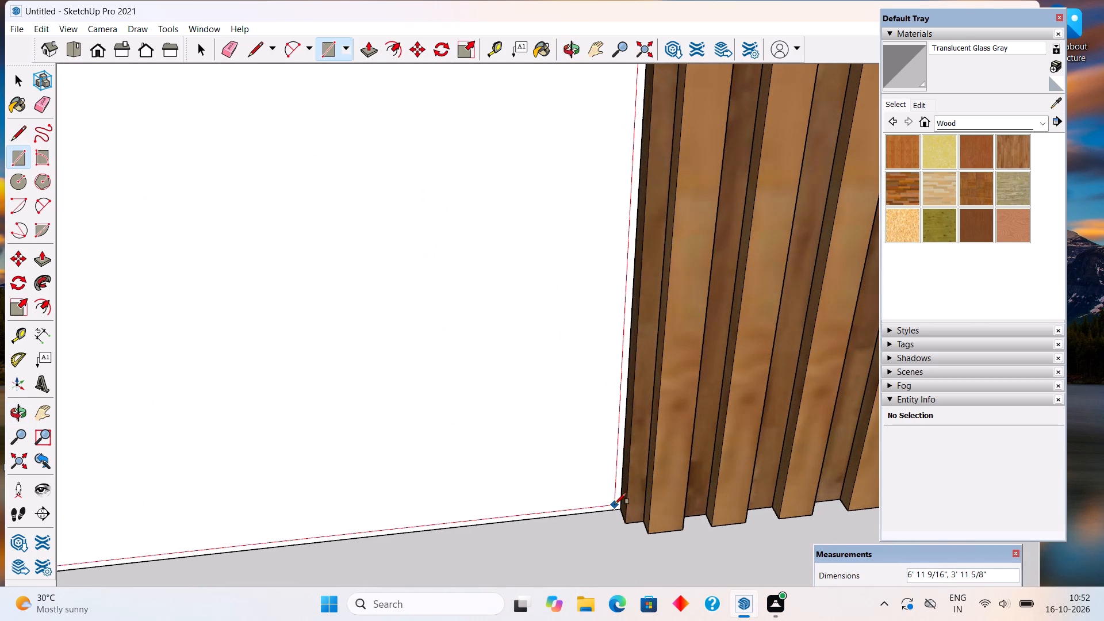
left_click(619, 512)
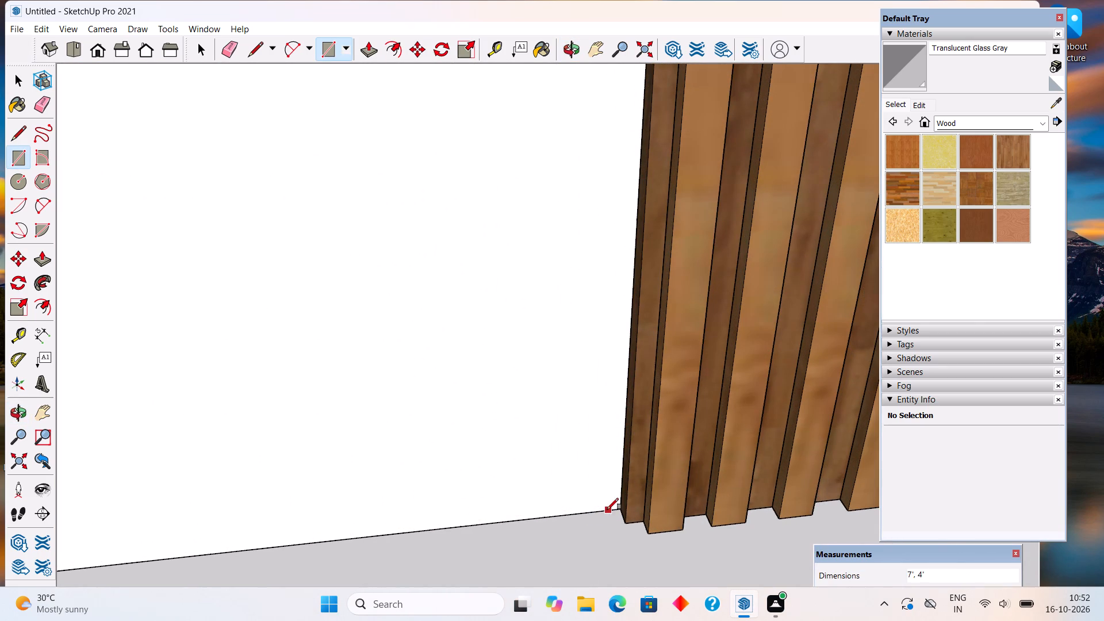
Delete the rectangular face covering the entrance door opening.
key("space")
left_click(559, 451)
key("Delete")
Delete the rectangular face covering the three-pane window.
scroll(559, 451, "down", 7)
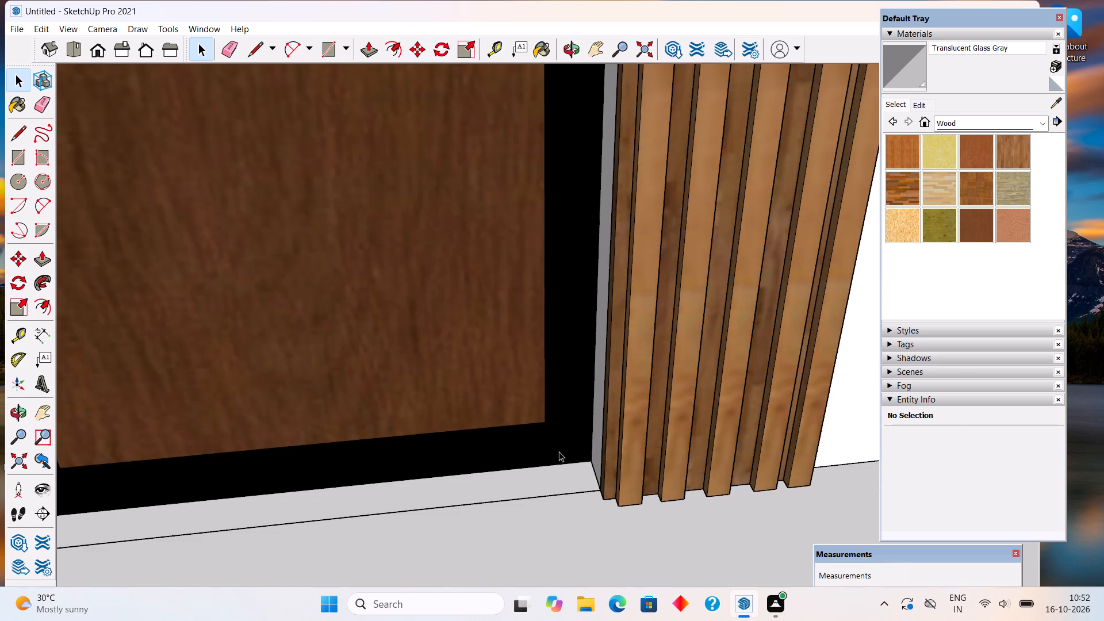
scroll(559, 451, "down", 16)
middle_click_drag(521, 427, 479, 415)
scroll(479, 415, "down", 2)
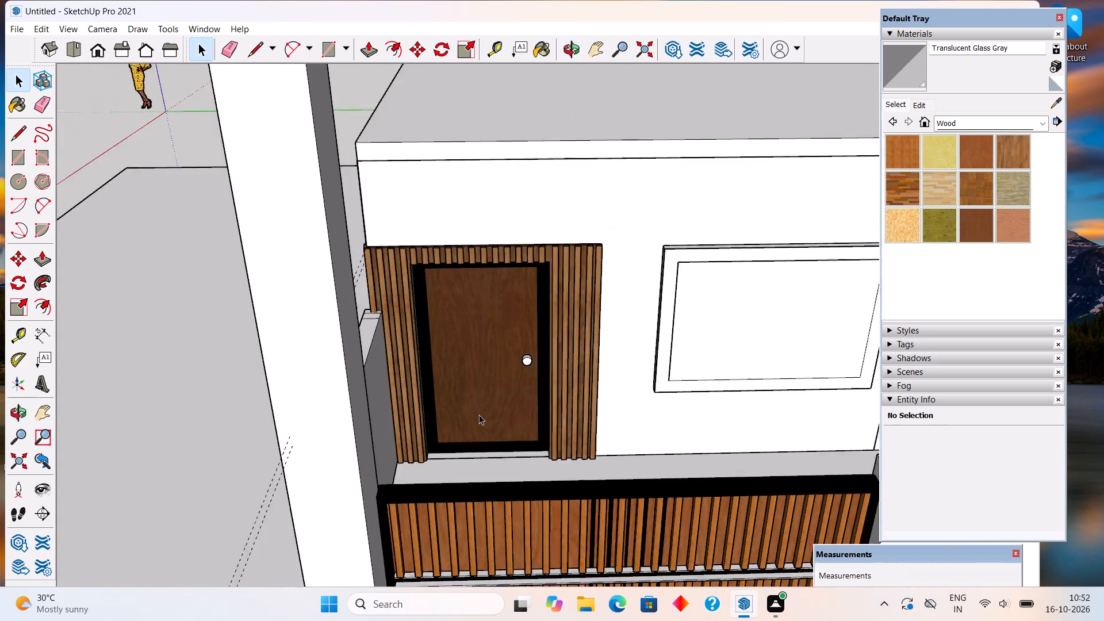
scroll(479, 415, "down", 2)
left_click(678, 373)
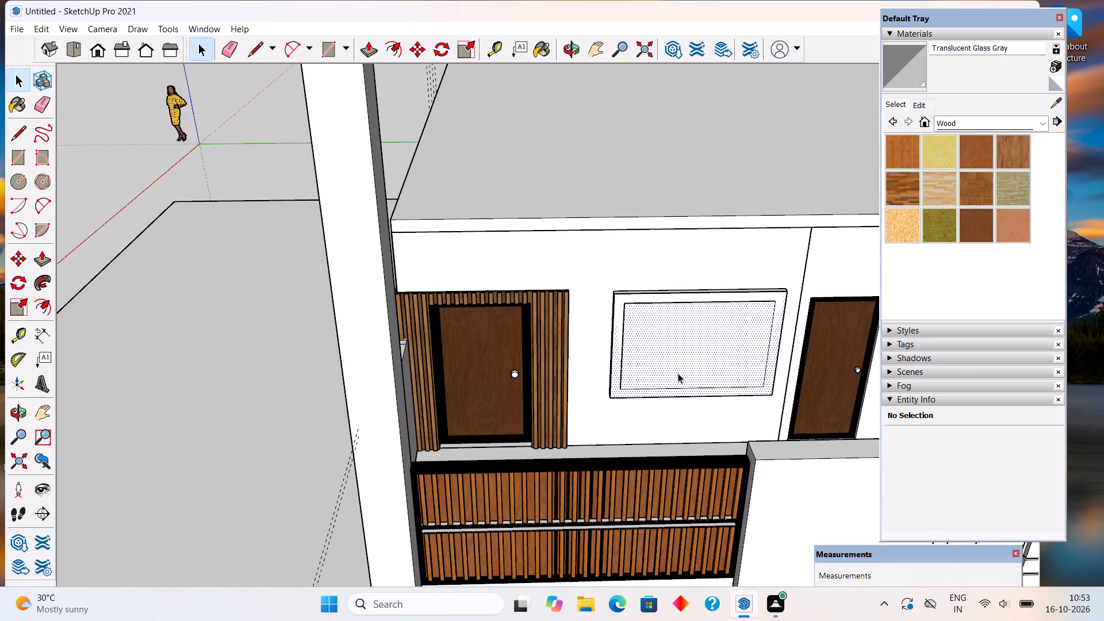
left_click(681, 359)
key("Delete")
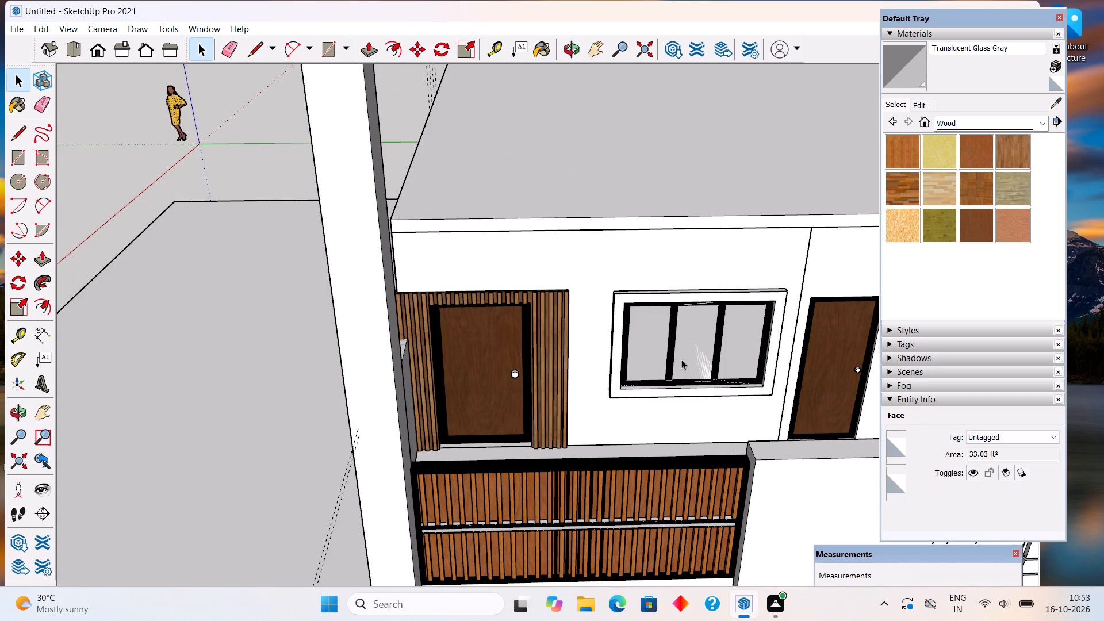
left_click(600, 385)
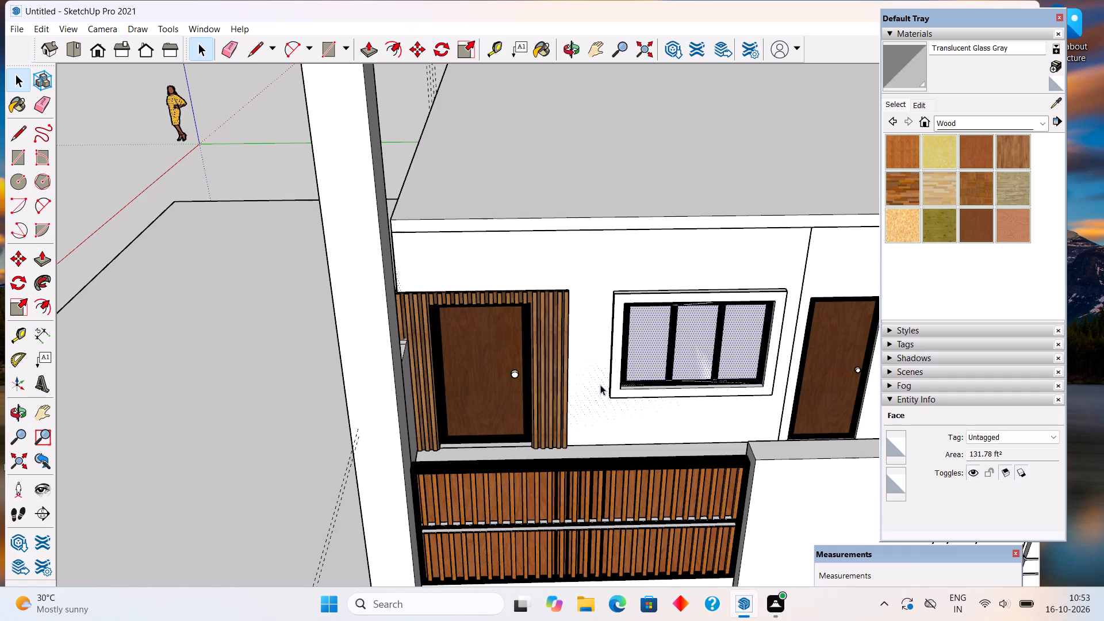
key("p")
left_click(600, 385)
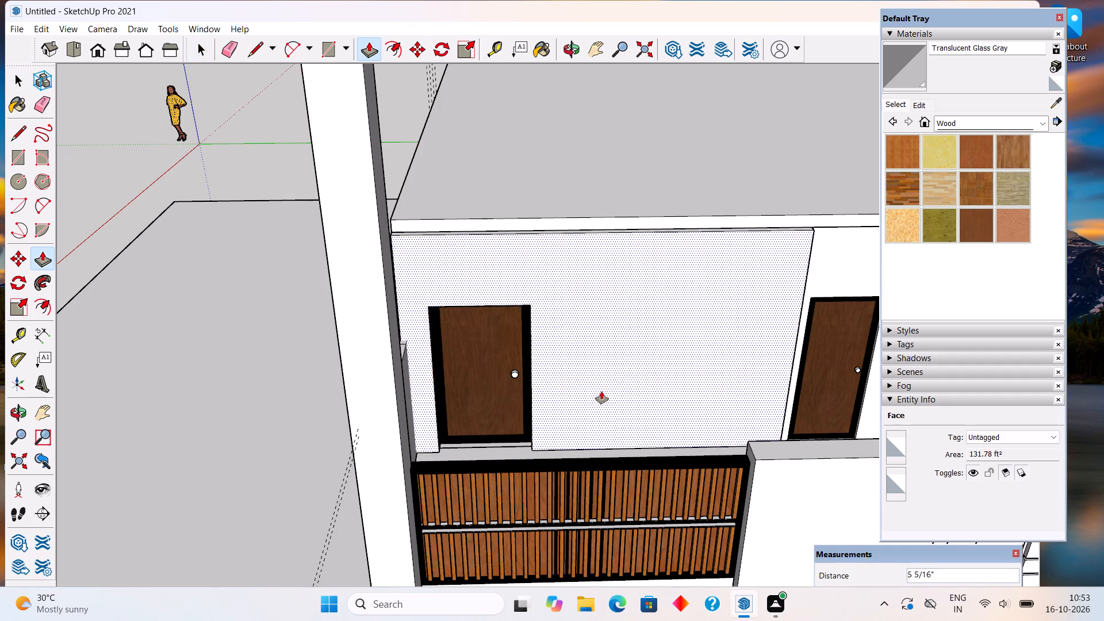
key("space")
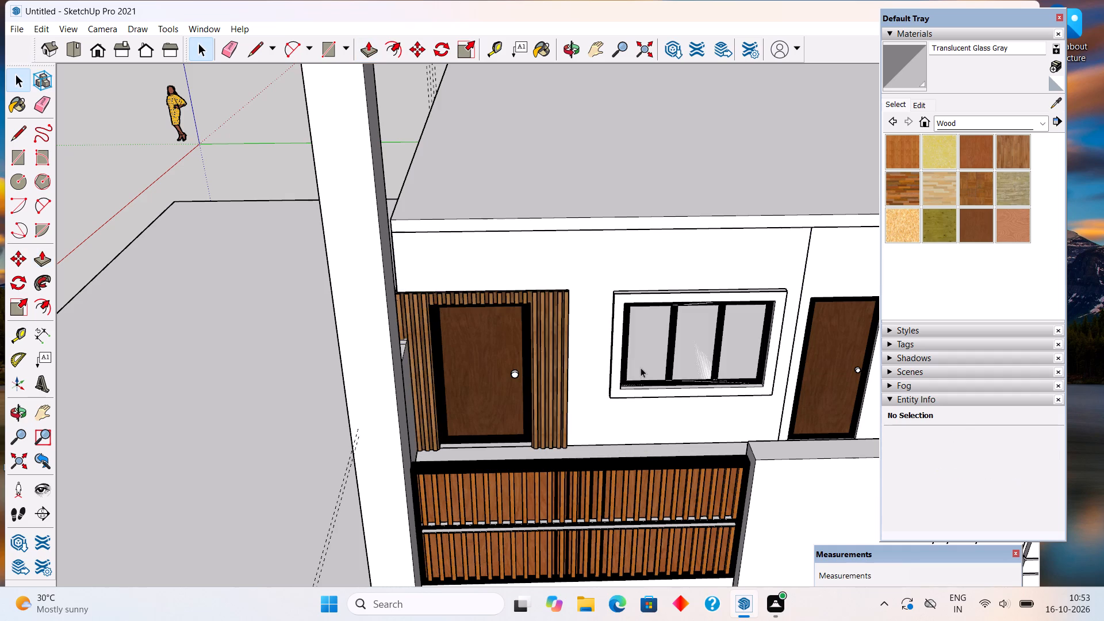
Examine the three-pane window group and the new wall face around it by selecting each in turn.
scroll(645, 363, "up", 5)
left_click(646, 361)
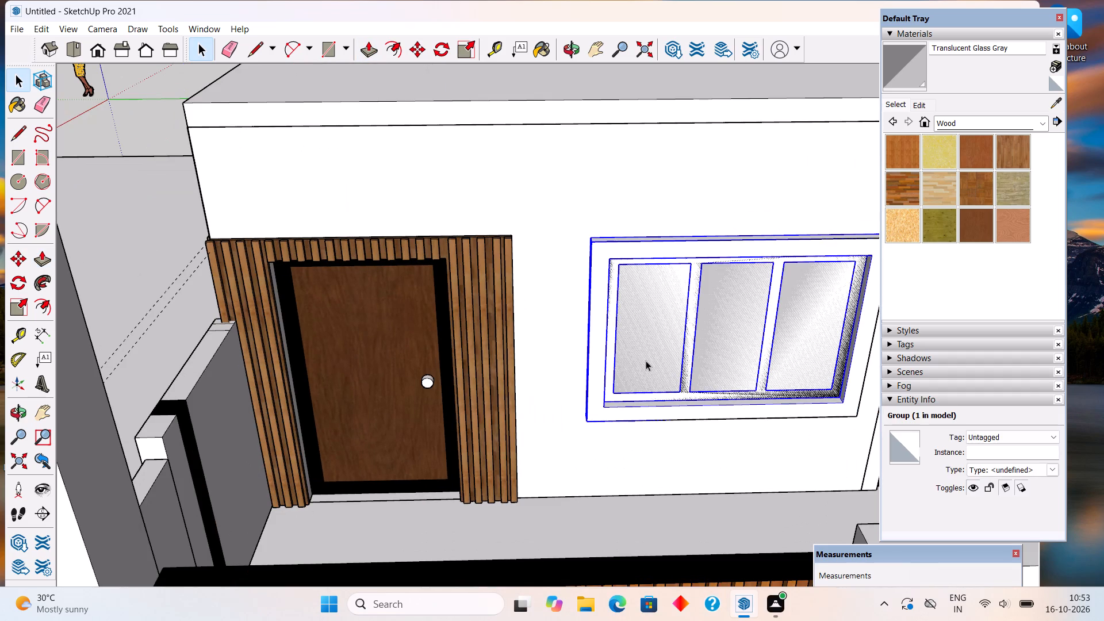
left_click(550, 312)
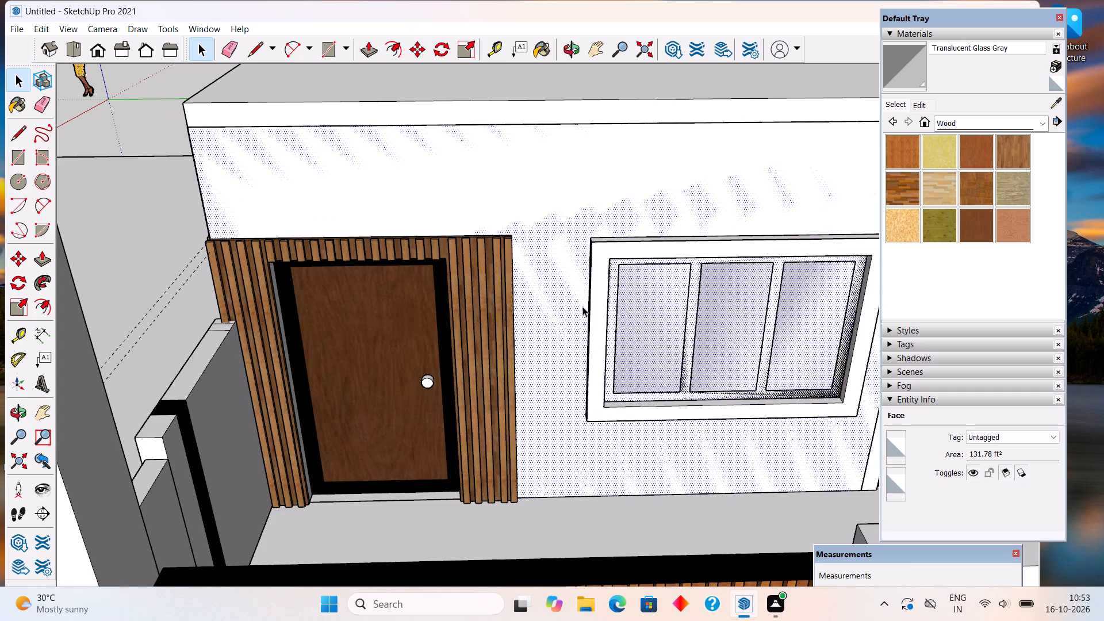
key("space")
key("space")
key("space")
key("space")
key("space")
key("space")
key("space")
key("space")
key("space")
key("space")
key("space")
key("space")
key("space")
key("space")
key("space")
key("space")
key("space")
key("space")
key("space")
key("space")
Hide the three-pane window group in the front wall beside the slatted entrance door.
scroll(607, 340, "up", 5)
left_click(613, 345)
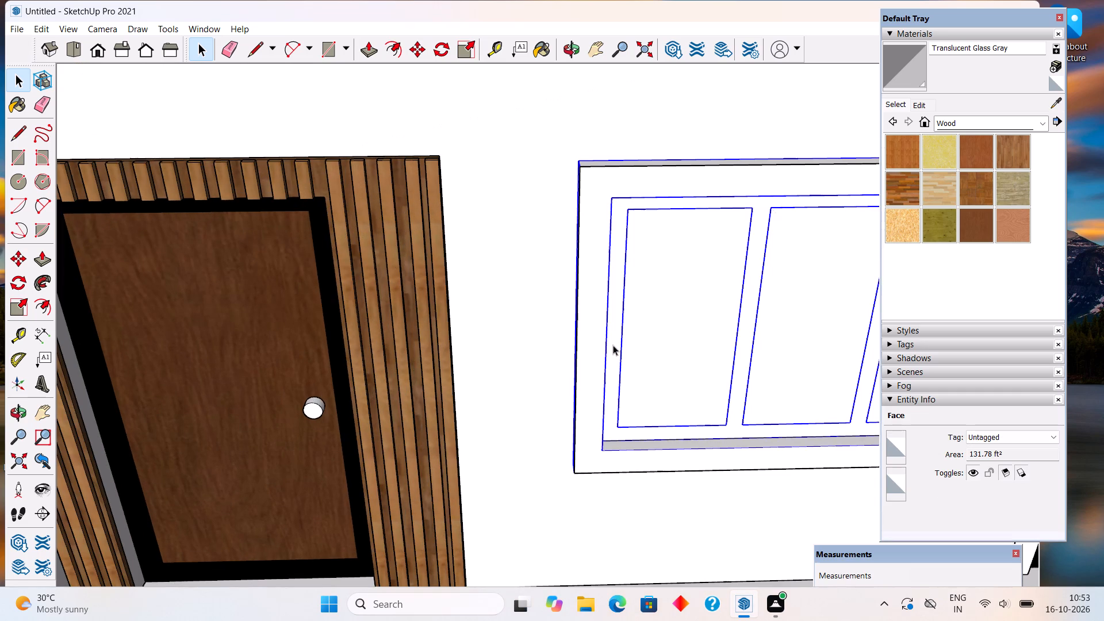
left_click(531, 397)
scroll(603, 396, "up", 4)
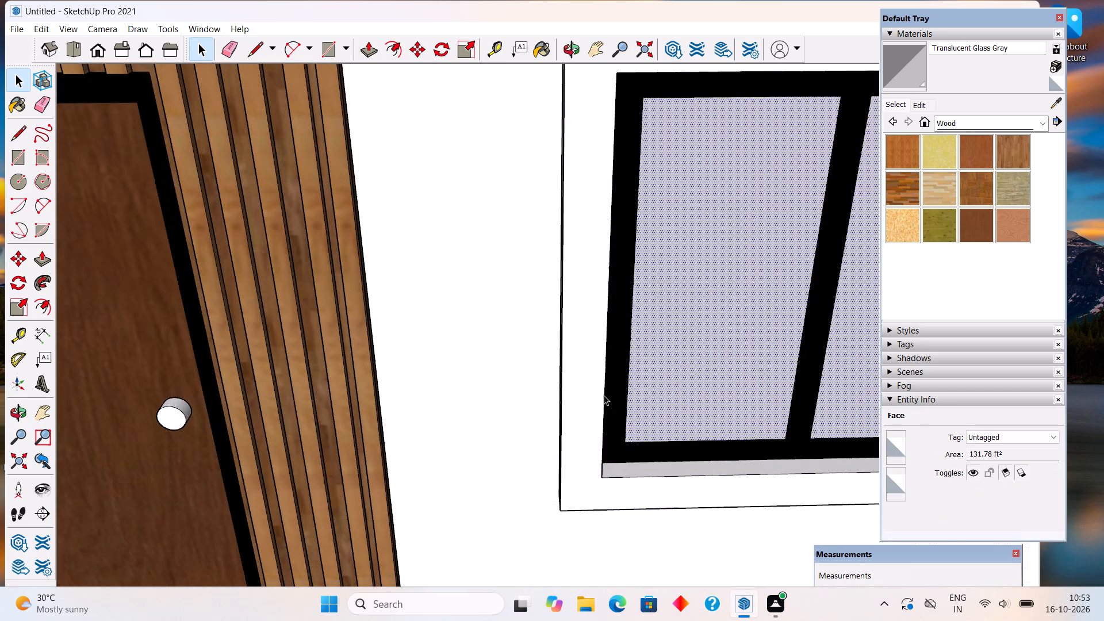
middle_click_drag(575, 382, 497, 329)
scroll(497, 329, "down", 10)
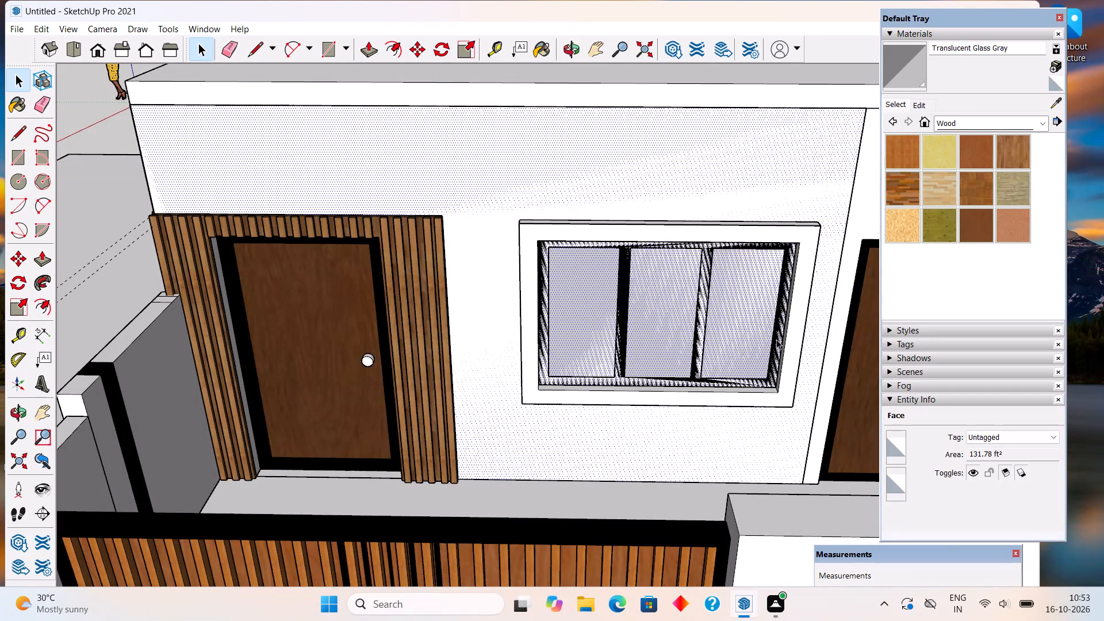
middle_click_drag(780, 320, 770, 220)
left_click(743, 351)
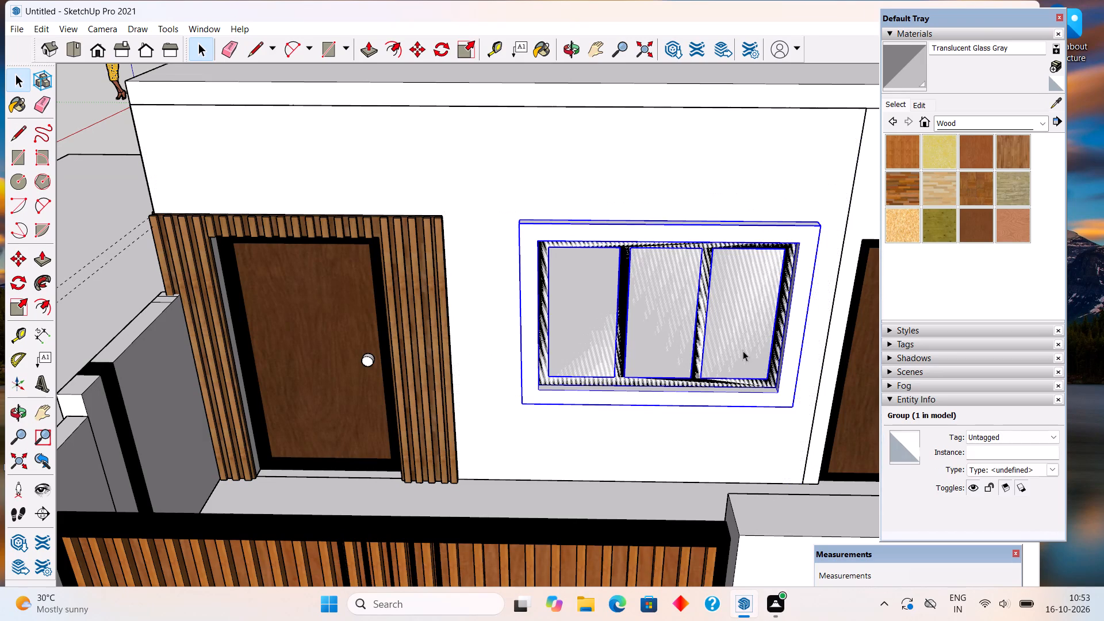
scroll(743, 351, "down", 5)
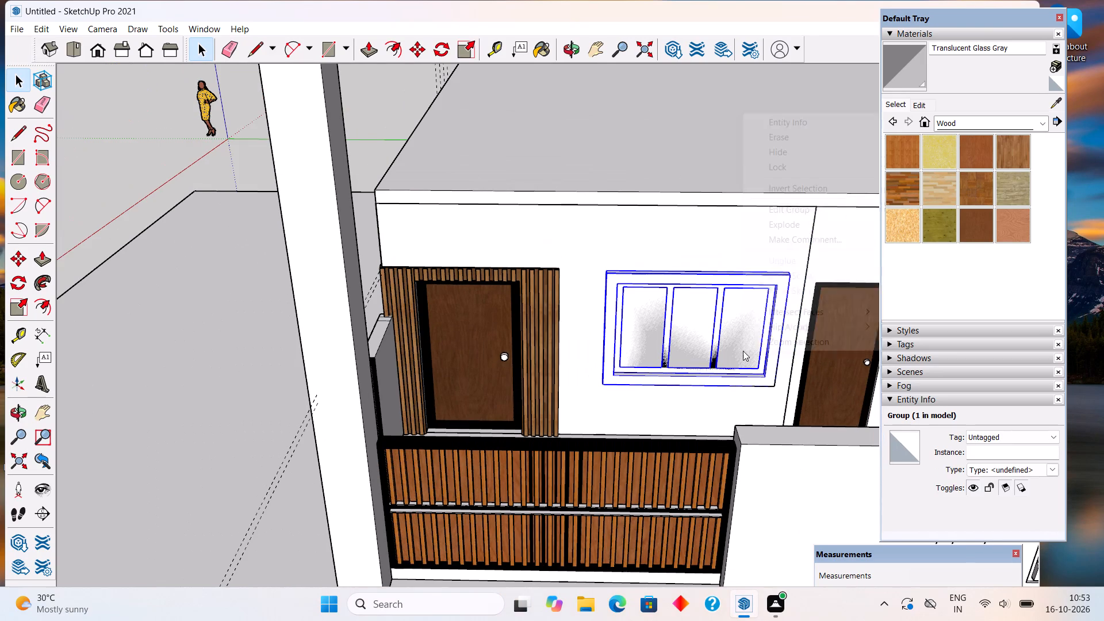
right_click(743, 351)
left_click(784, 152)
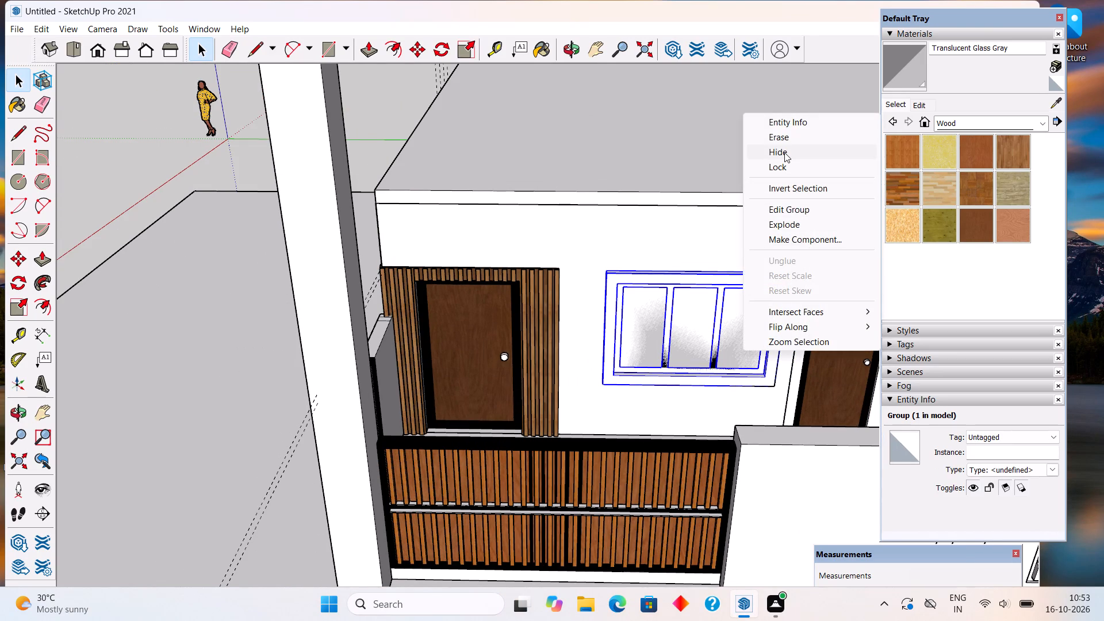
Draw a 6' by 4' rectangle on the front wall face over the hidden window's opening, between opposite inner corners.
left_click(707, 333)
double_click(707, 333)
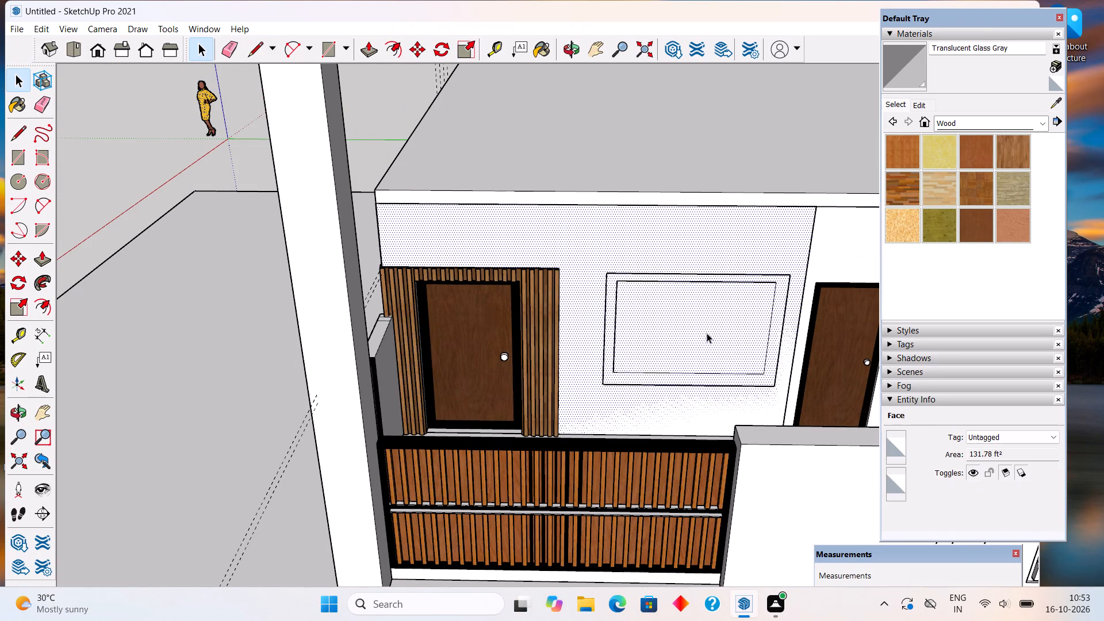
key("r")
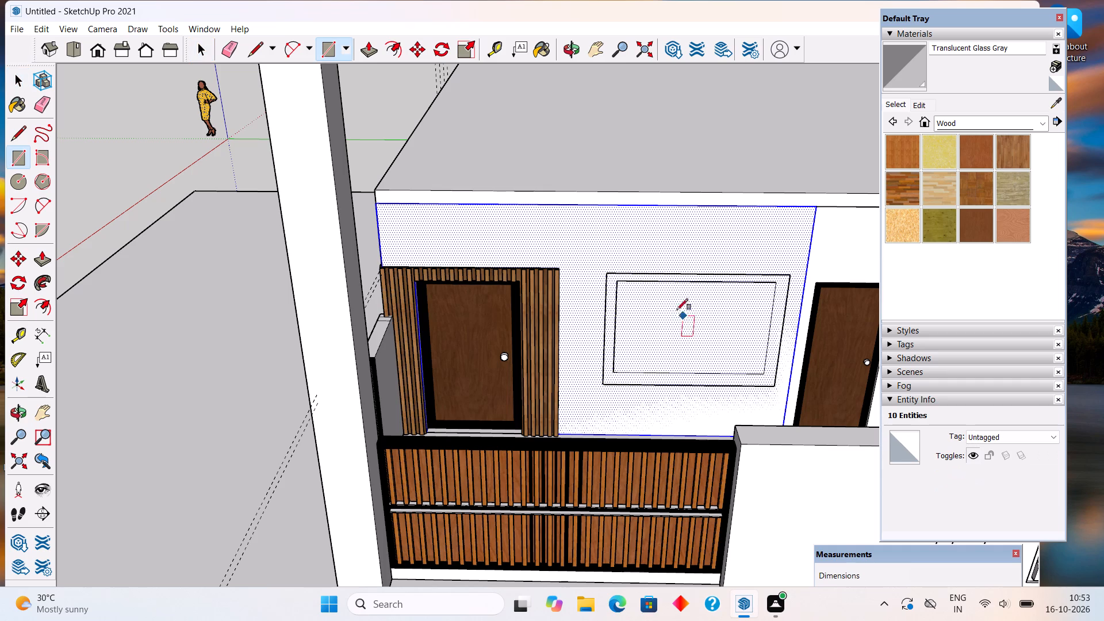
left_click(623, 283)
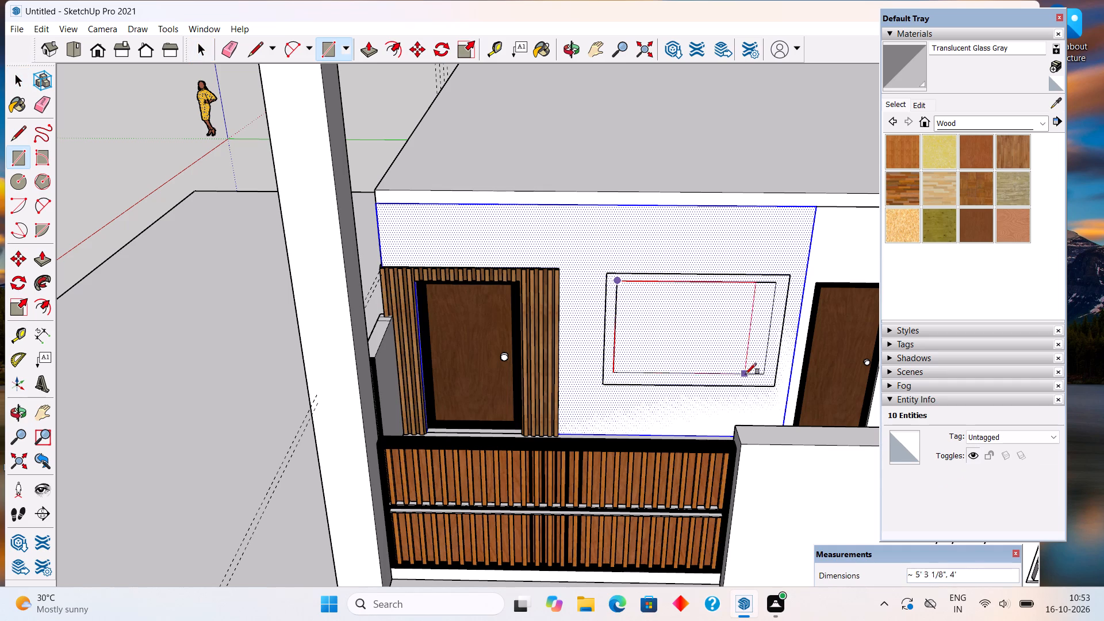
left_click(761, 376)
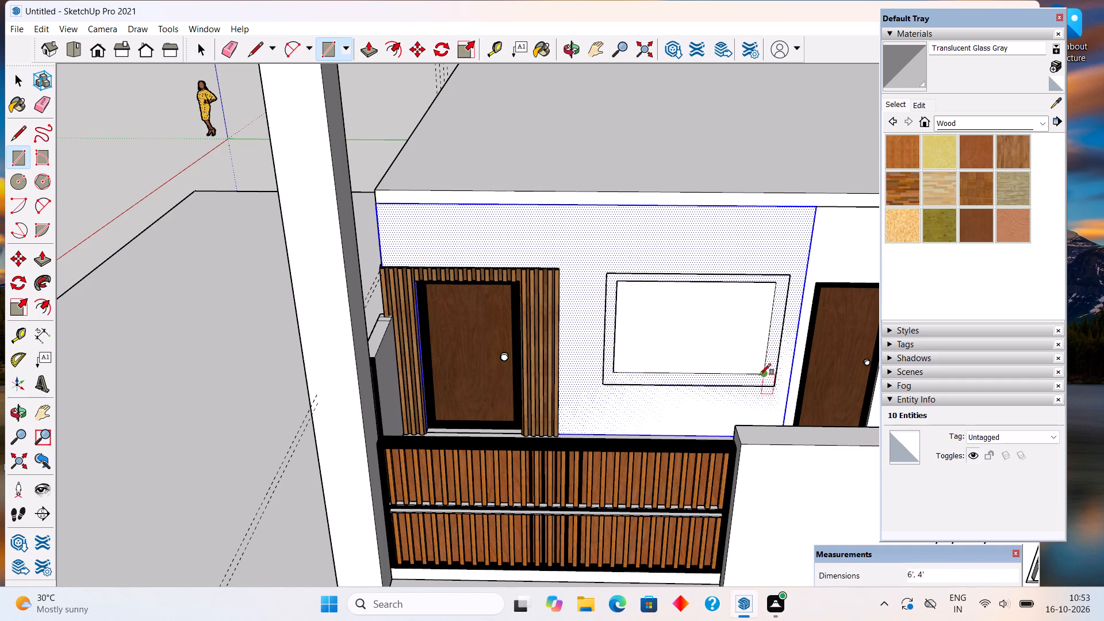
Delete the 6' by 4' rectangular face covering the window opening.
key("z")
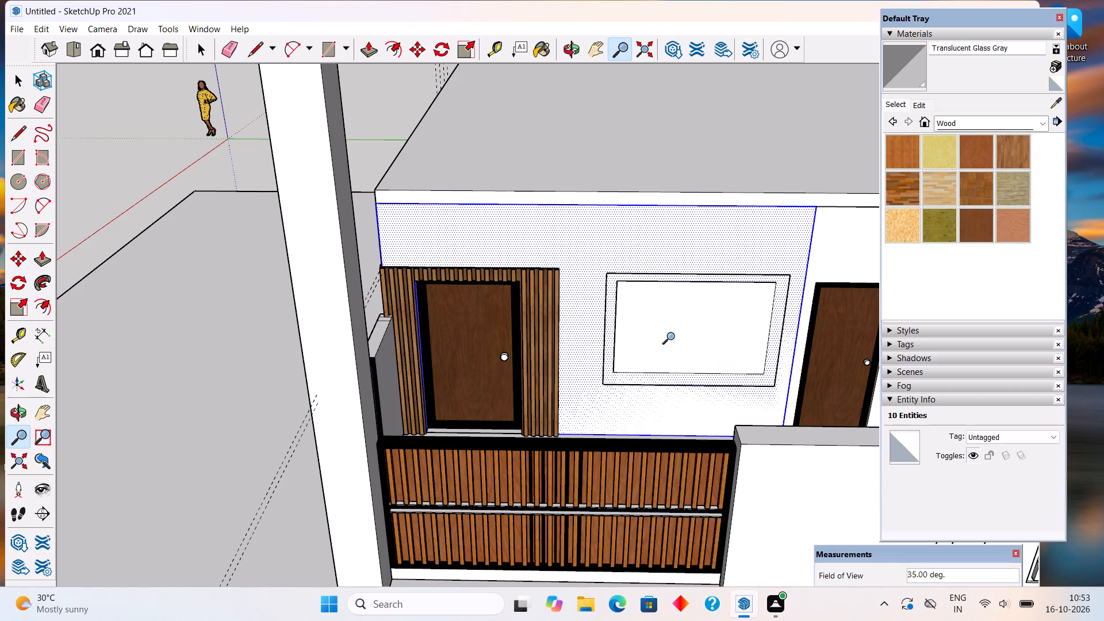
key("r")
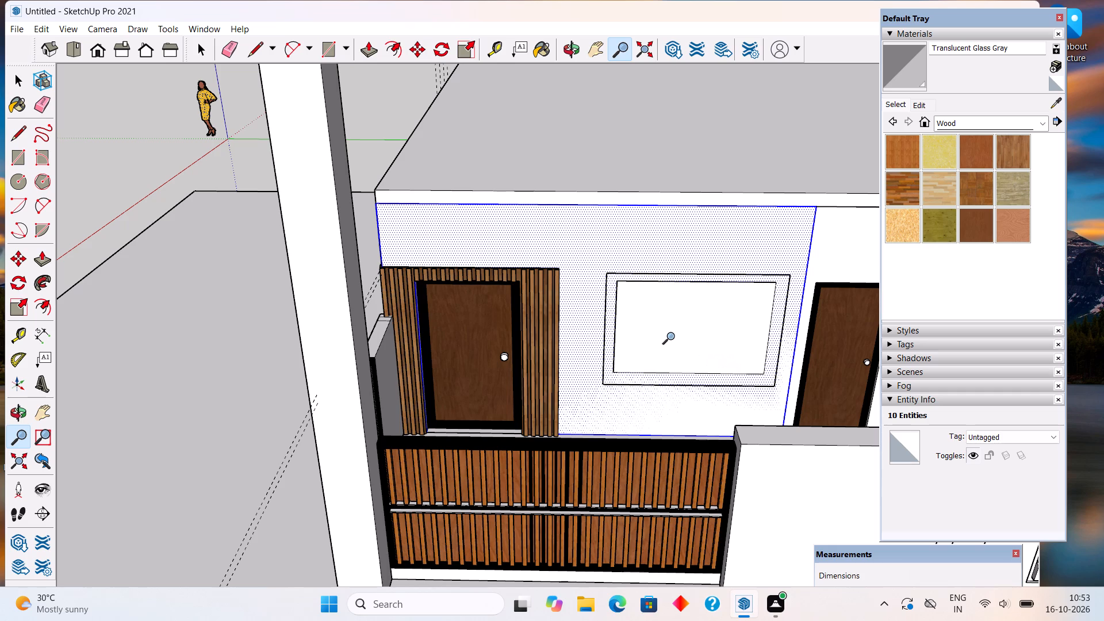
key("space")
left_click(654, 340)
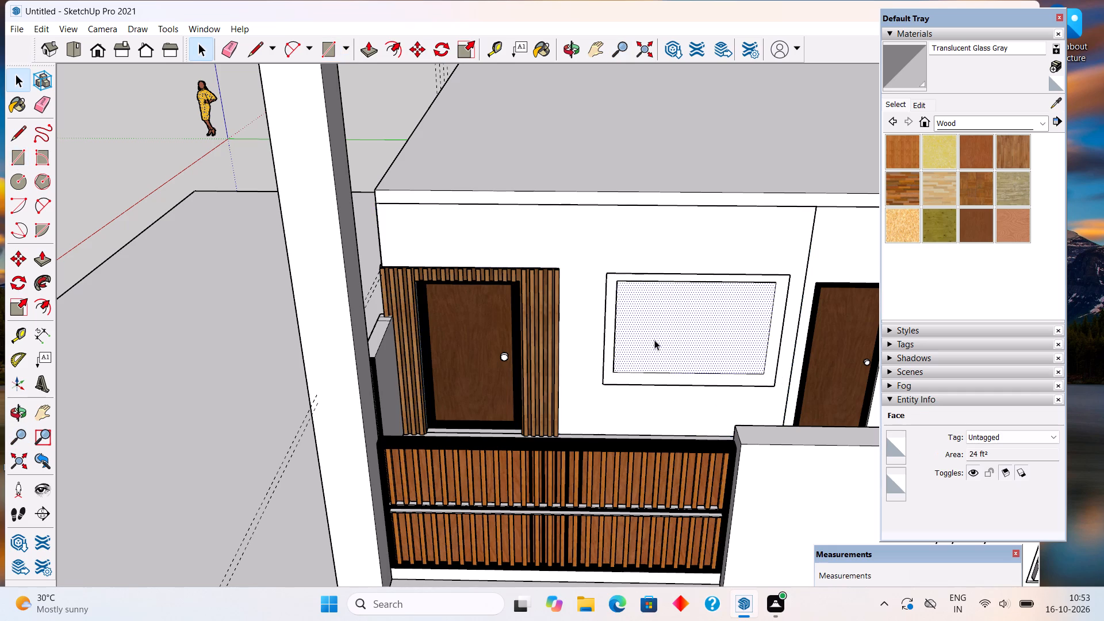
key("Delete")
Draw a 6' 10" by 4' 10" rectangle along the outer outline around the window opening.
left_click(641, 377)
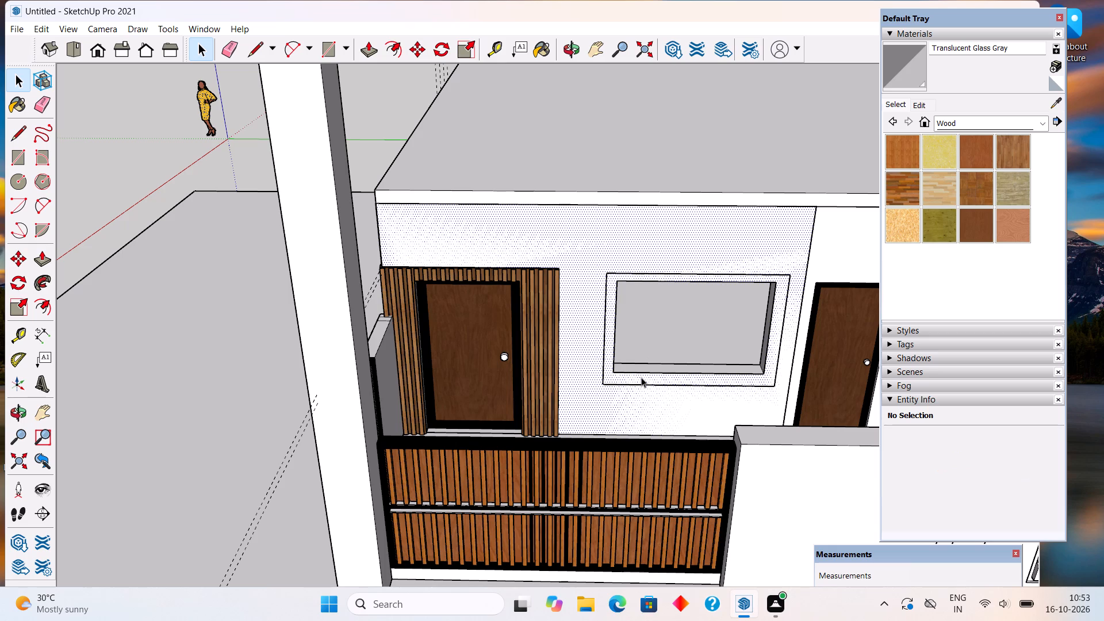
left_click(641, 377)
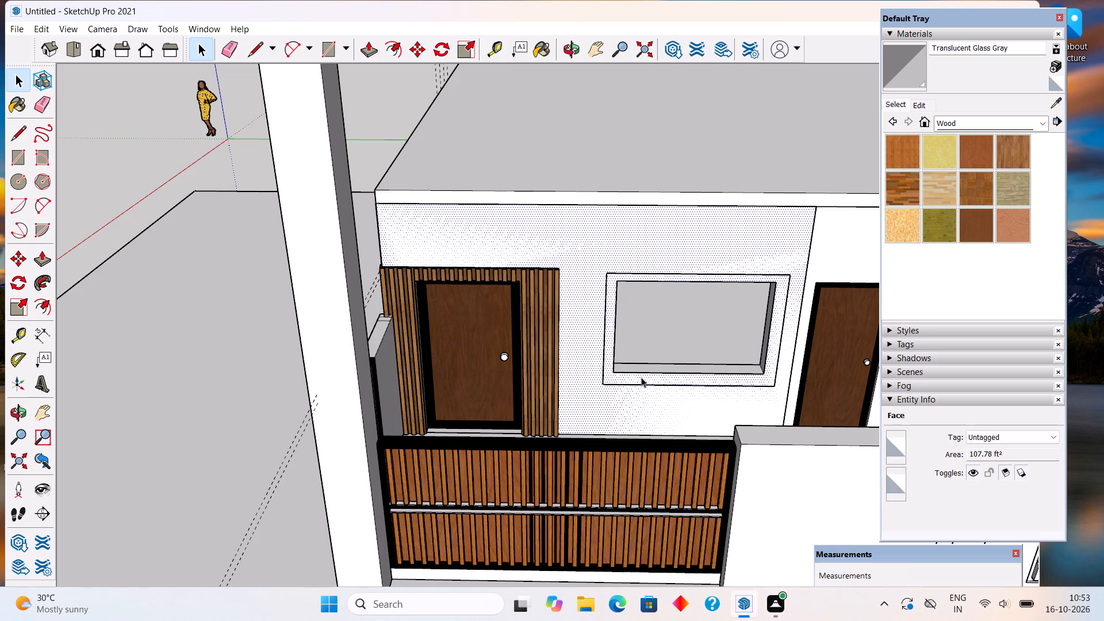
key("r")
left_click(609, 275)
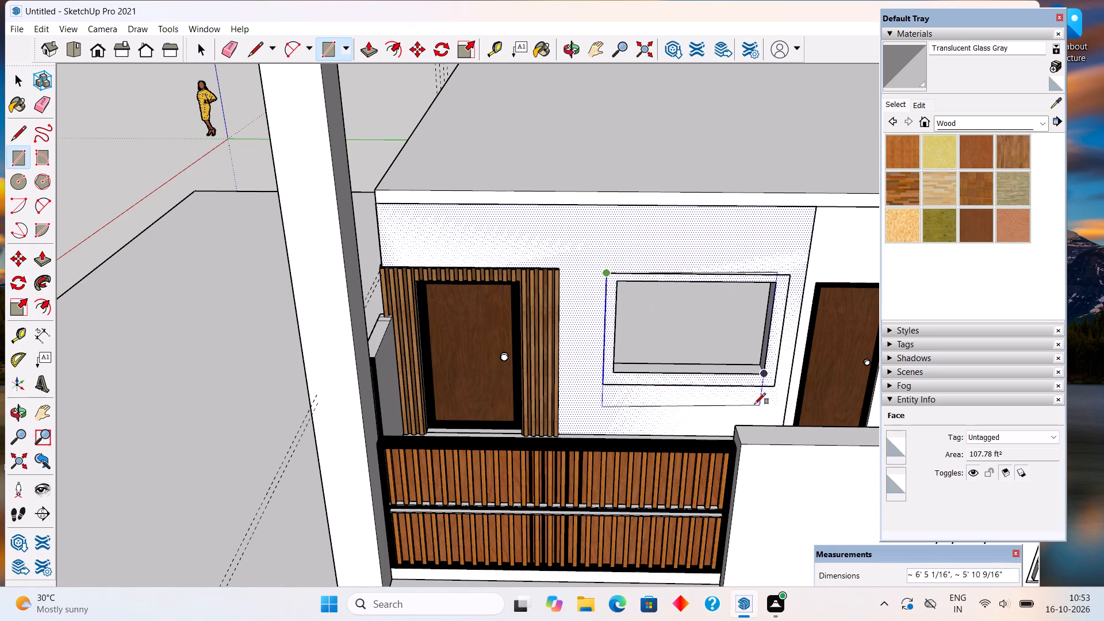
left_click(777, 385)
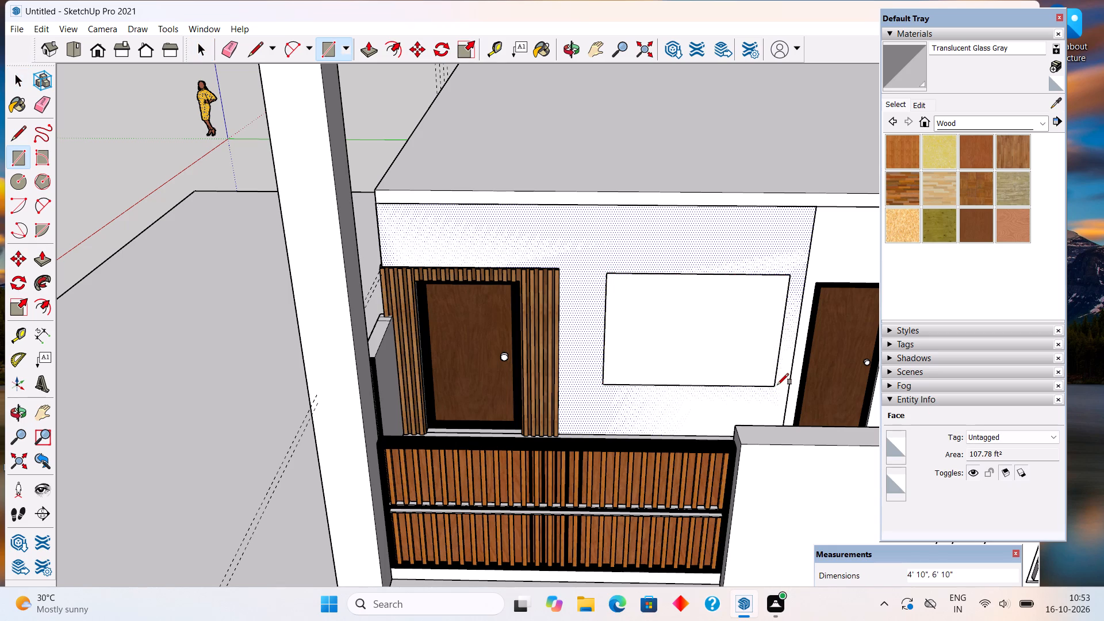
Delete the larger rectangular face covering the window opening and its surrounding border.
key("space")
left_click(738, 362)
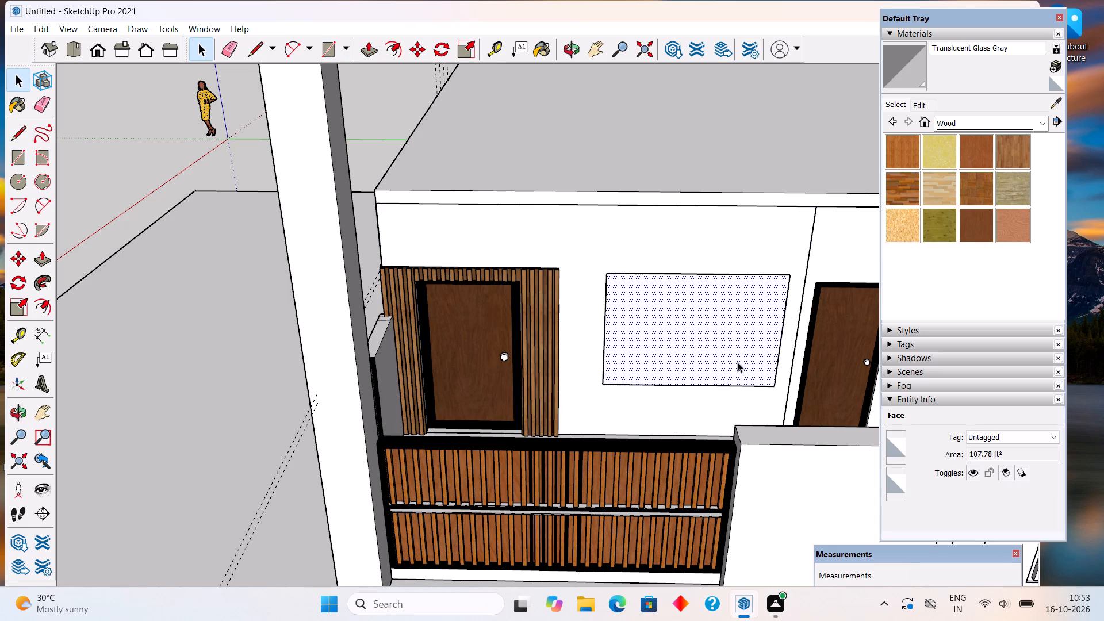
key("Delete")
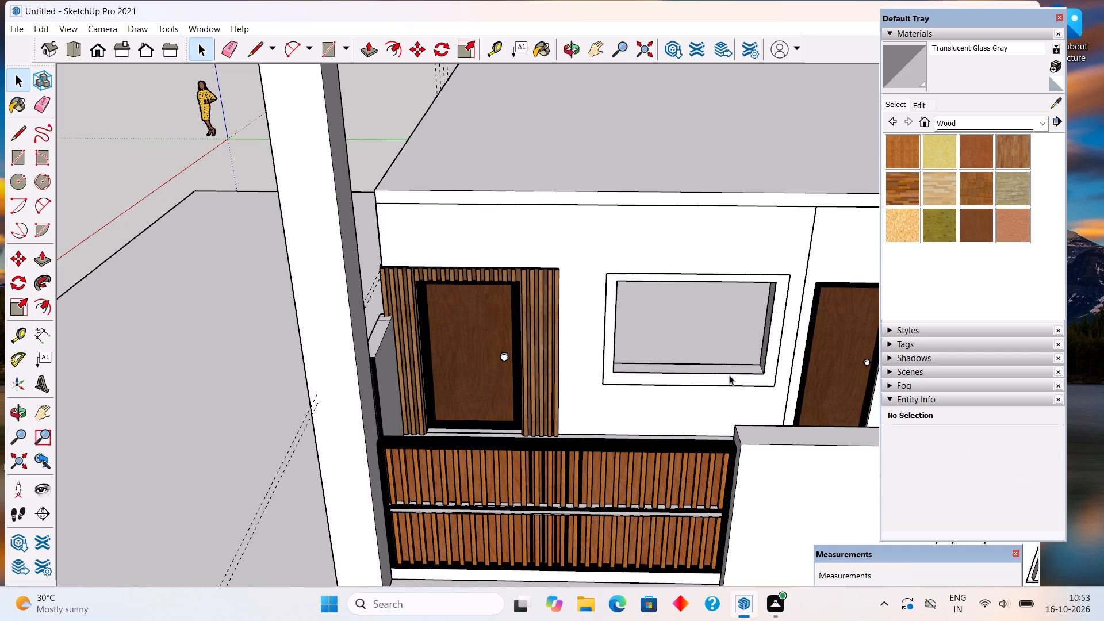
Examine the cut window opening and the wall face around it from several angles.
left_click(729, 394)
middle_click_drag(730, 366, 735, 312)
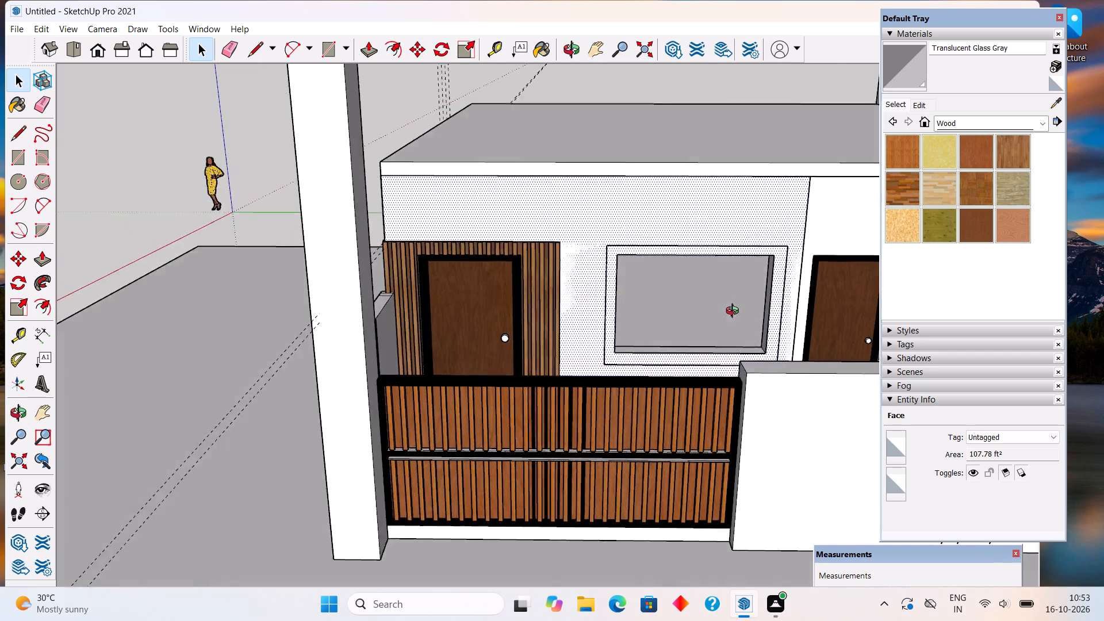
middle_click_drag(735, 312, 795, 400)
scroll(795, 338, "up", 11)
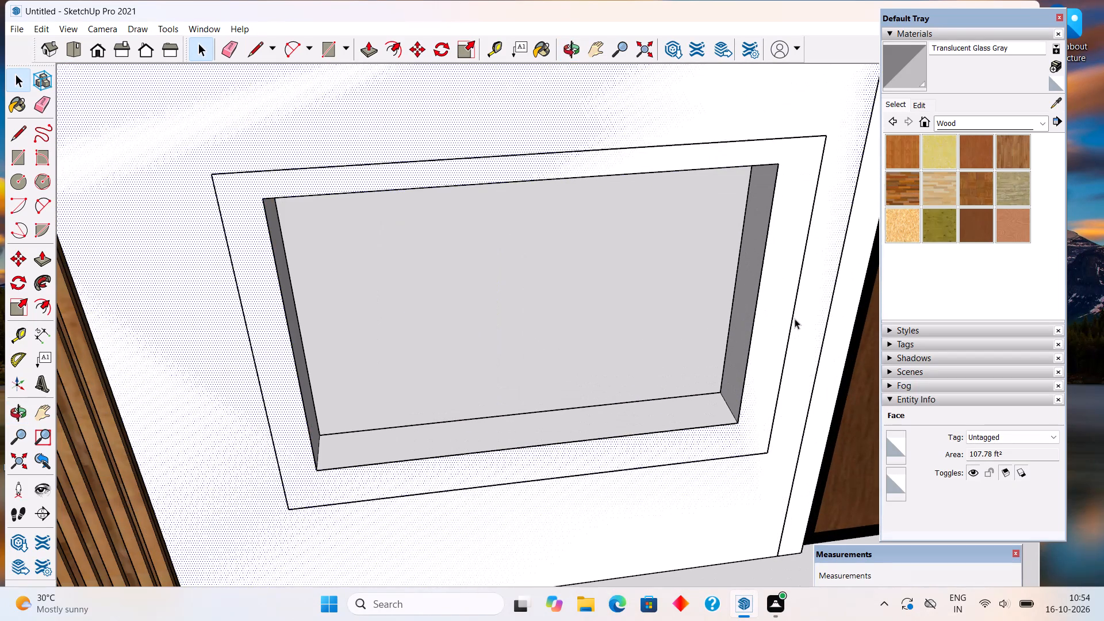
middle_click(755, 525)
middle_click_drag(645, 501, 715, 477)
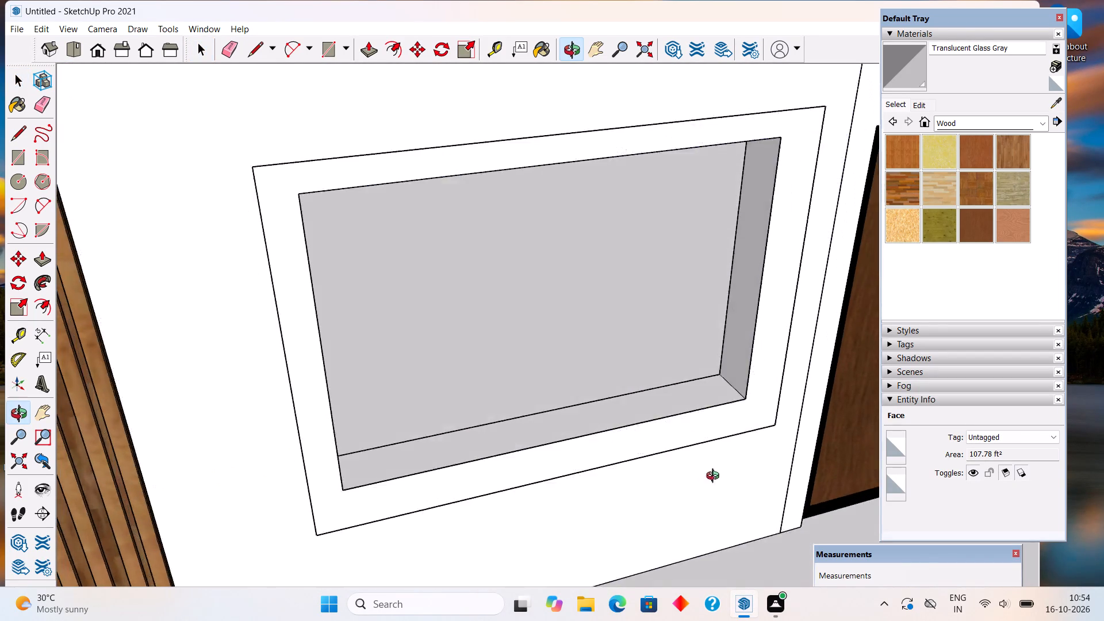
middle_click_drag(715, 477, 614, 508)
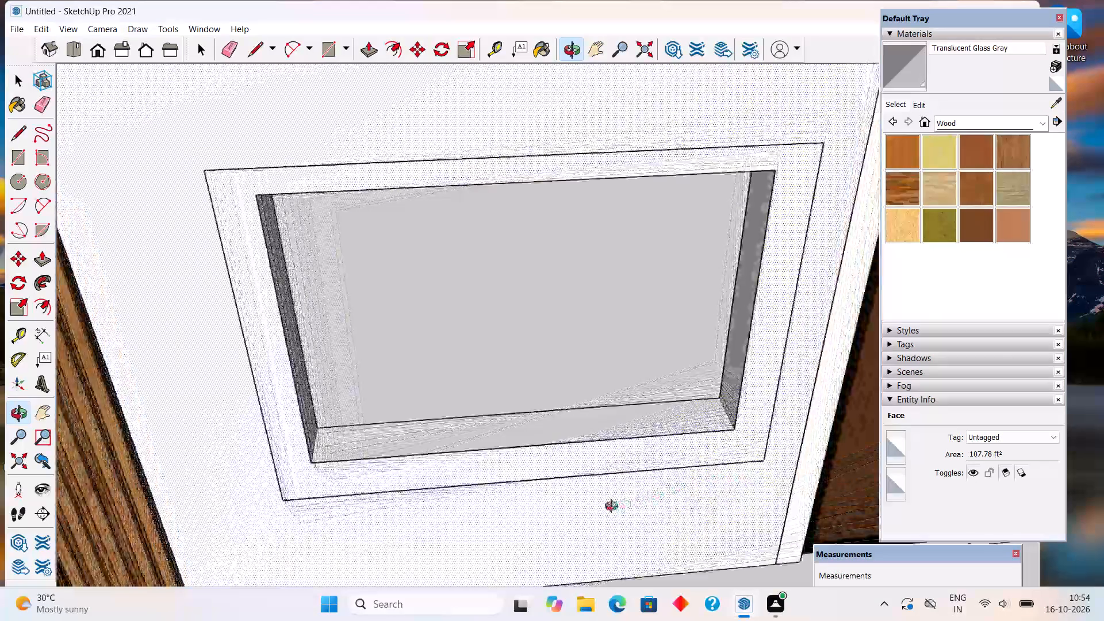
middle_click_drag(614, 508, 619, 470)
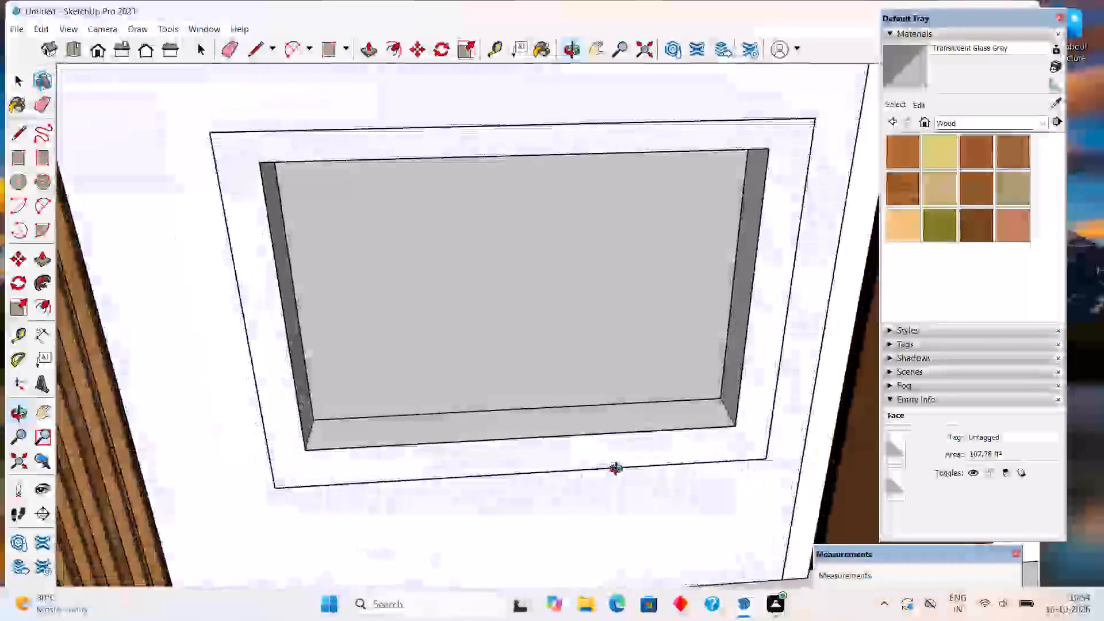
middle_click_drag(619, 470, 616, 476)
Push/Pull the wall face around the window opening and slatted door surround outward by 0.1".
left_click(627, 454)
scroll(627, 451, "down", 2)
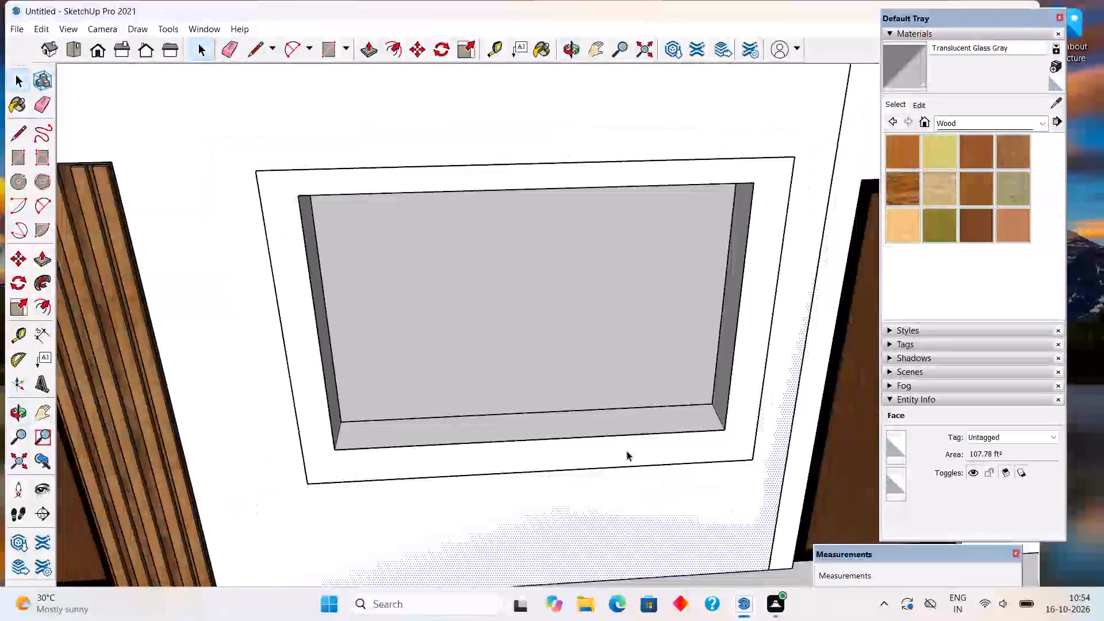
scroll(627, 451, "down", 2)
key("p")
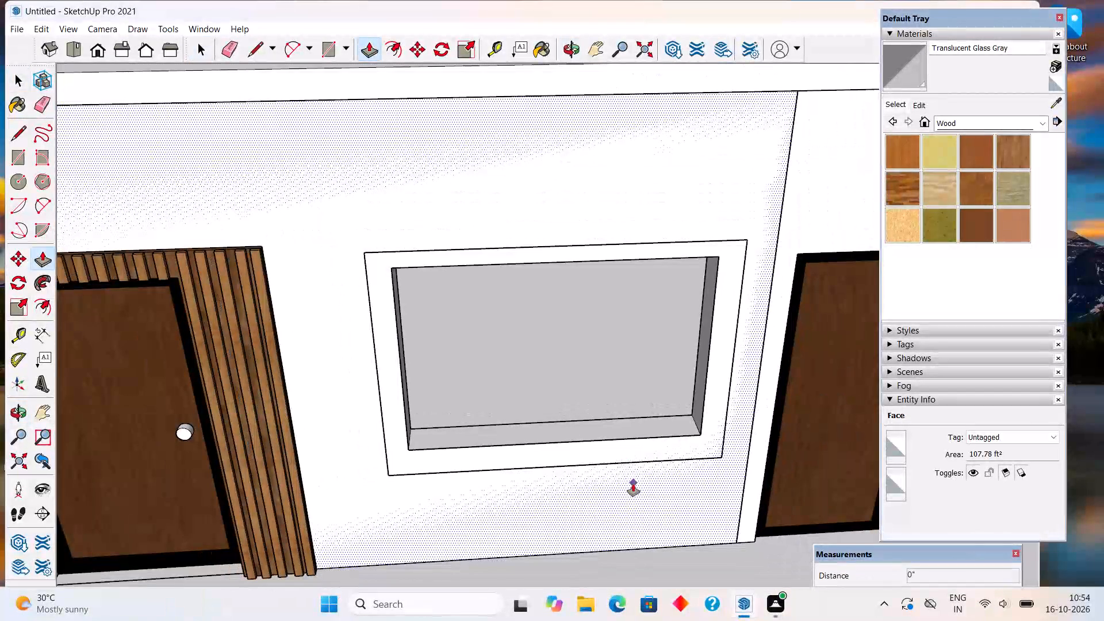
left_click(633, 484)
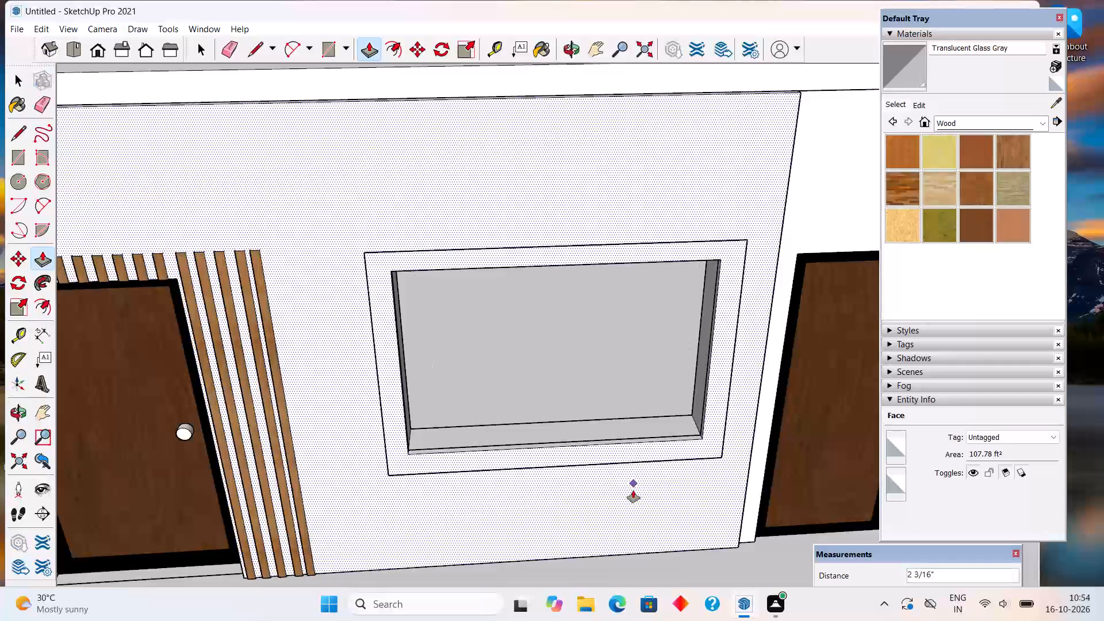
type(".1\"")
key("Return")
key("space")
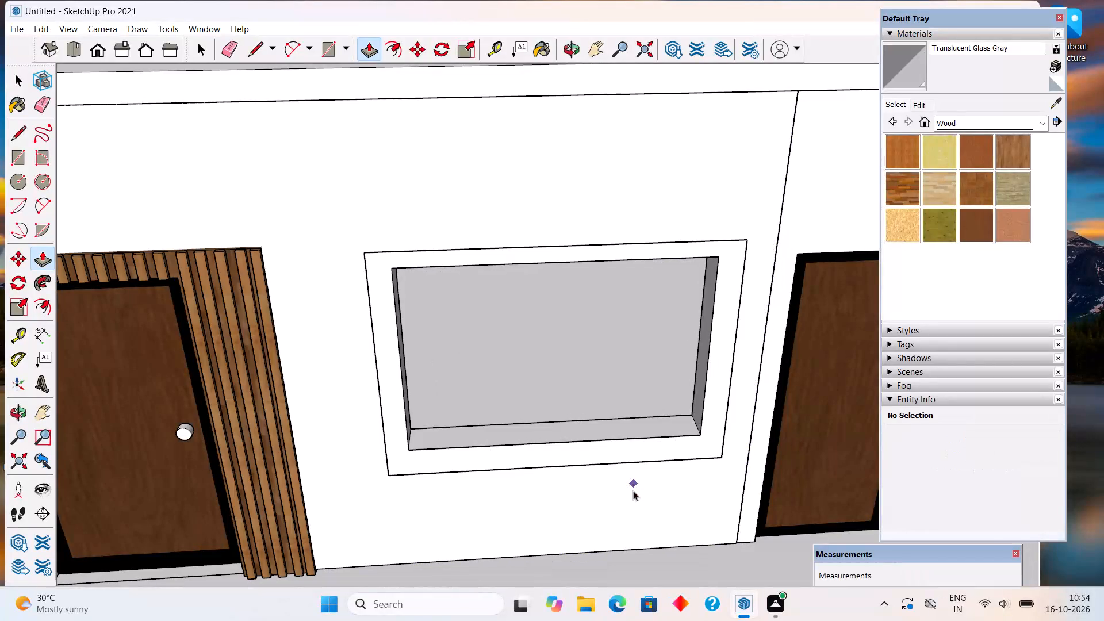
Unhide the last hidden object to bring back the three-pane window group.
scroll(640, 482, "down", 6)
left_click(602, 335)
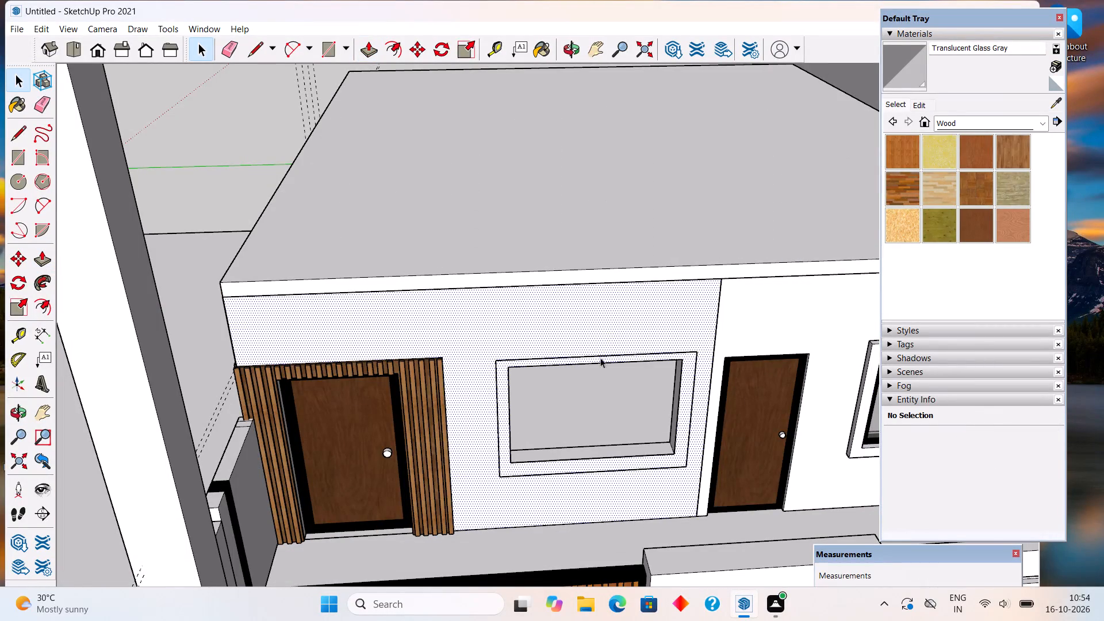
middle_click_drag(600, 358, 656, 321)
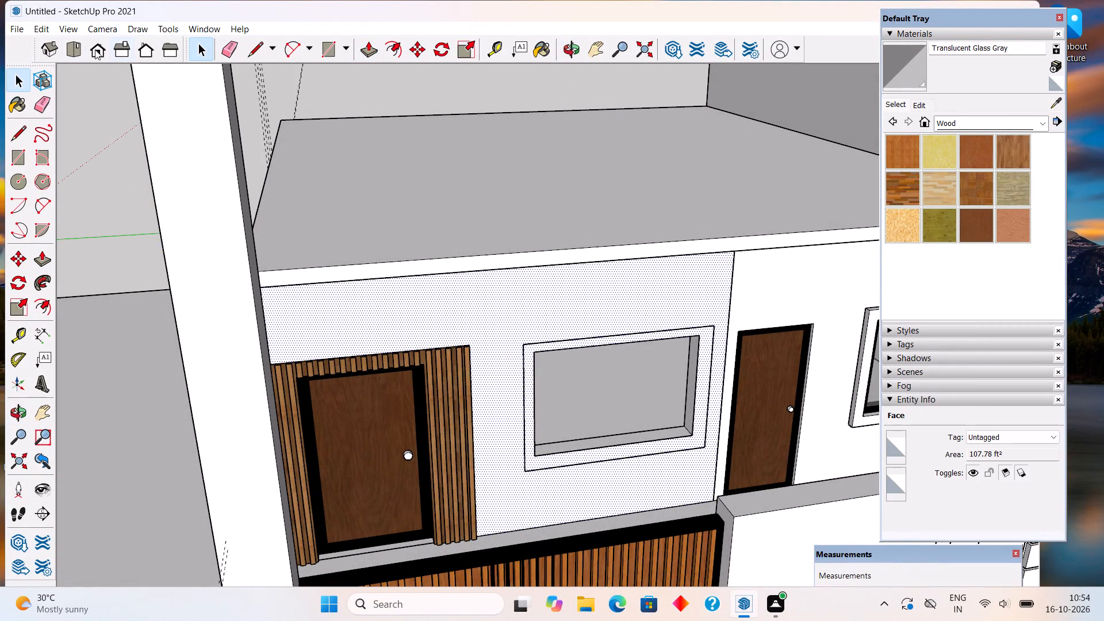
left_click(39, 29)
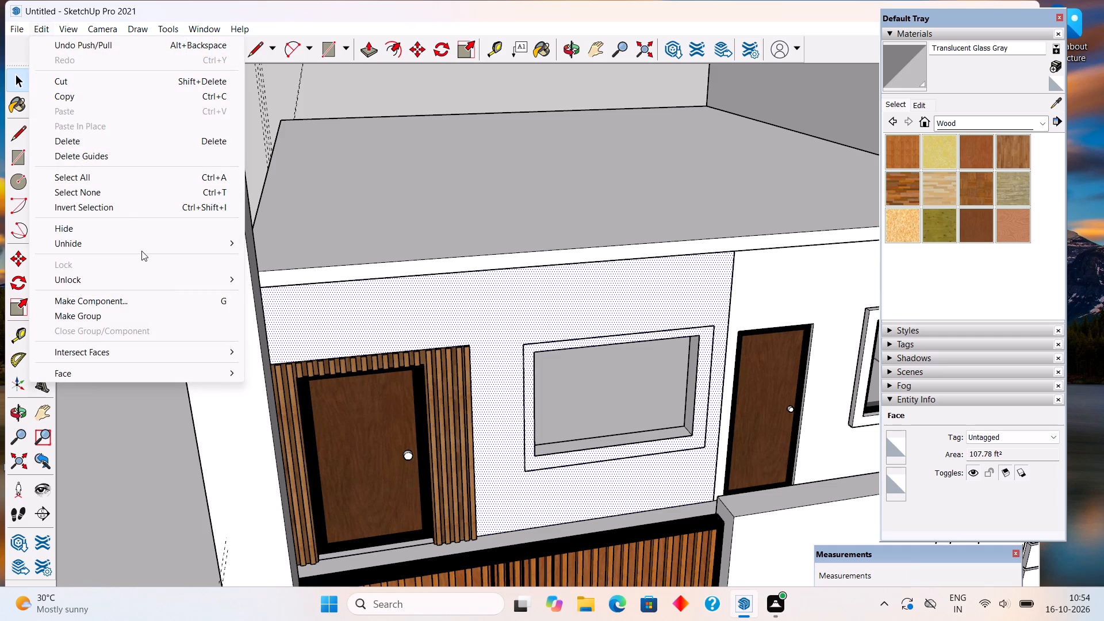
left_click(141, 247)
left_click(268, 257)
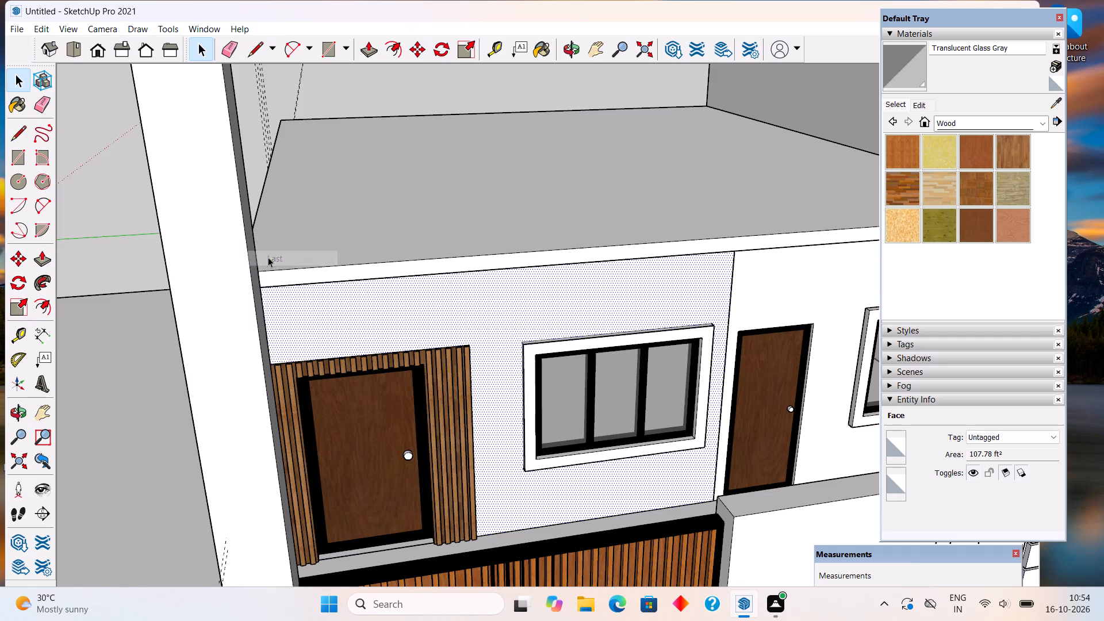
Switch the materials library to the Tile collection to choose a finish for the front wall facing.
middle_click_drag(492, 389, 786, 447)
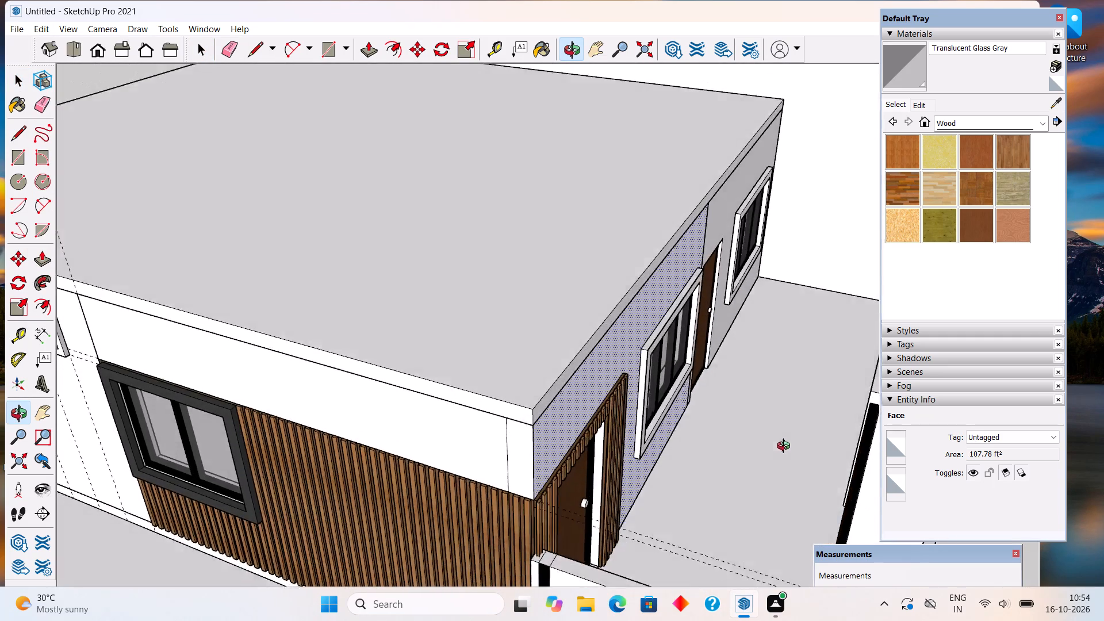
middle_click_drag(786, 447, 641, 374)
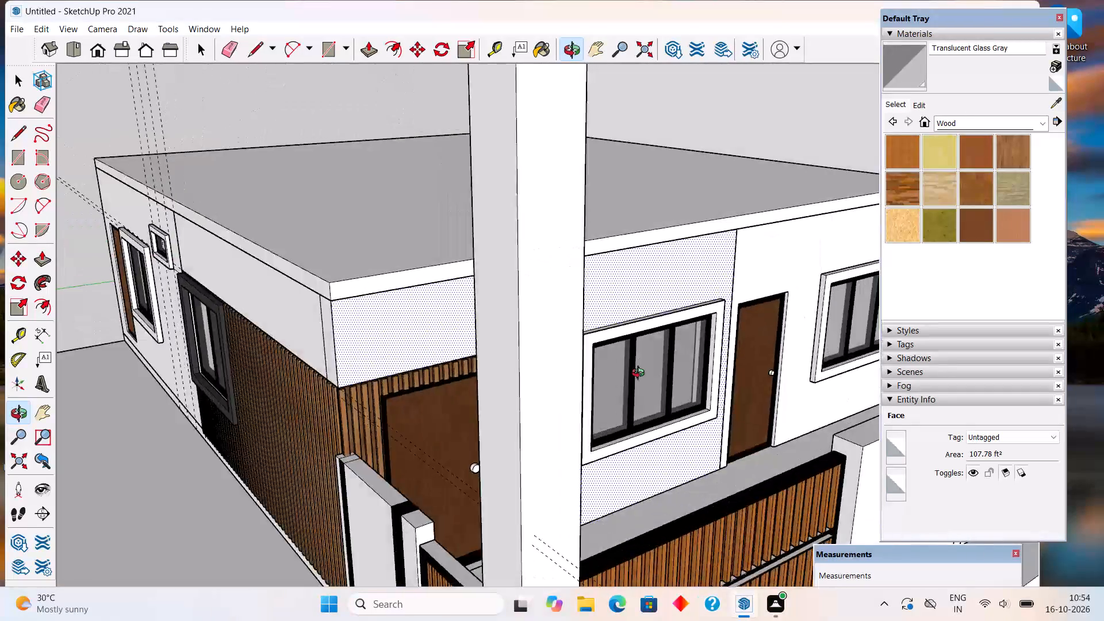
middle_click_drag(641, 374, 789, 336)
scroll(773, 335, "down", 2)
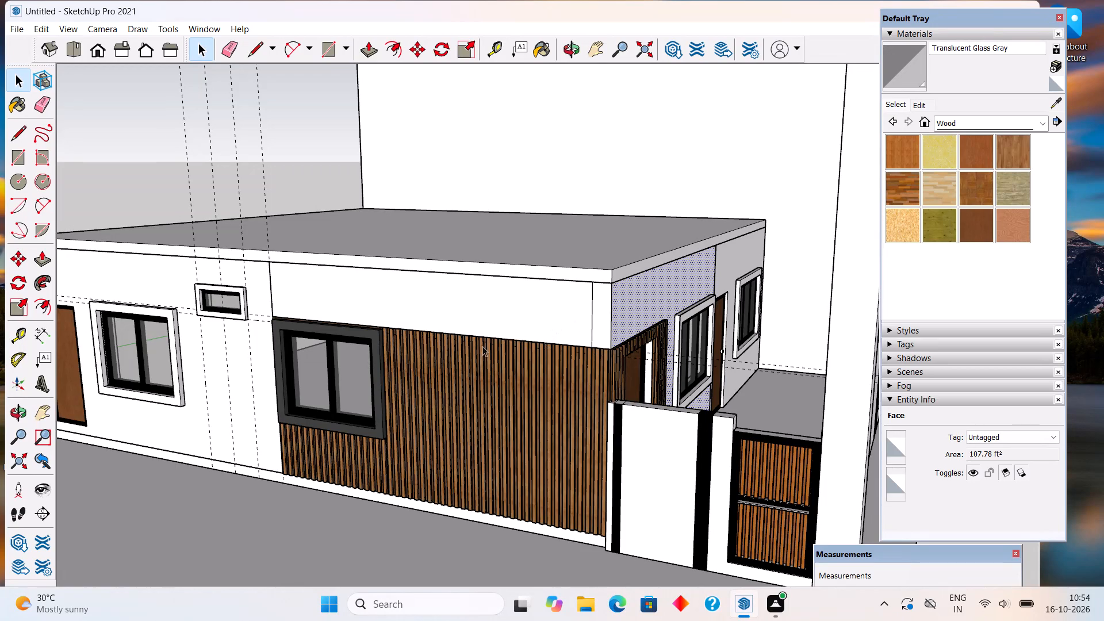
middle_click_drag(685, 372, 374, 400)
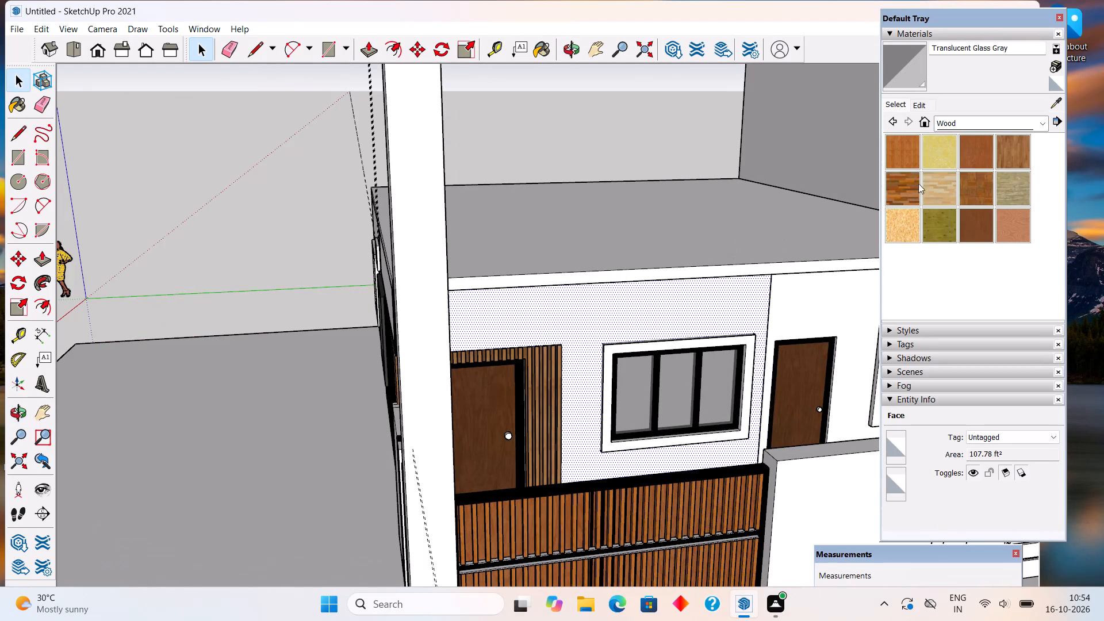
left_click(986, 121)
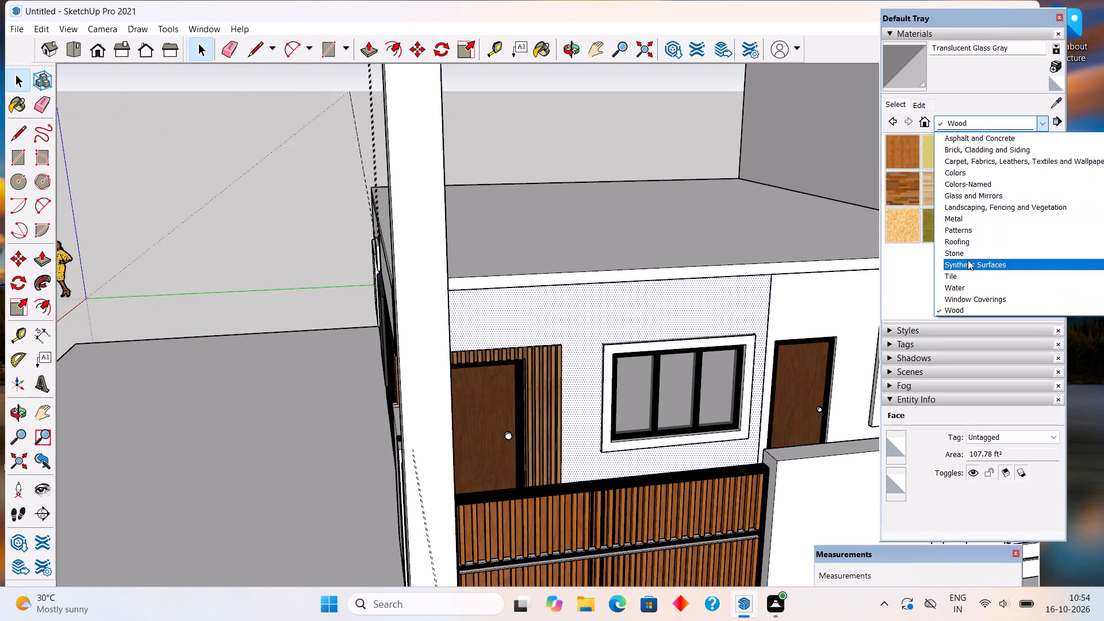
left_click(970, 271)
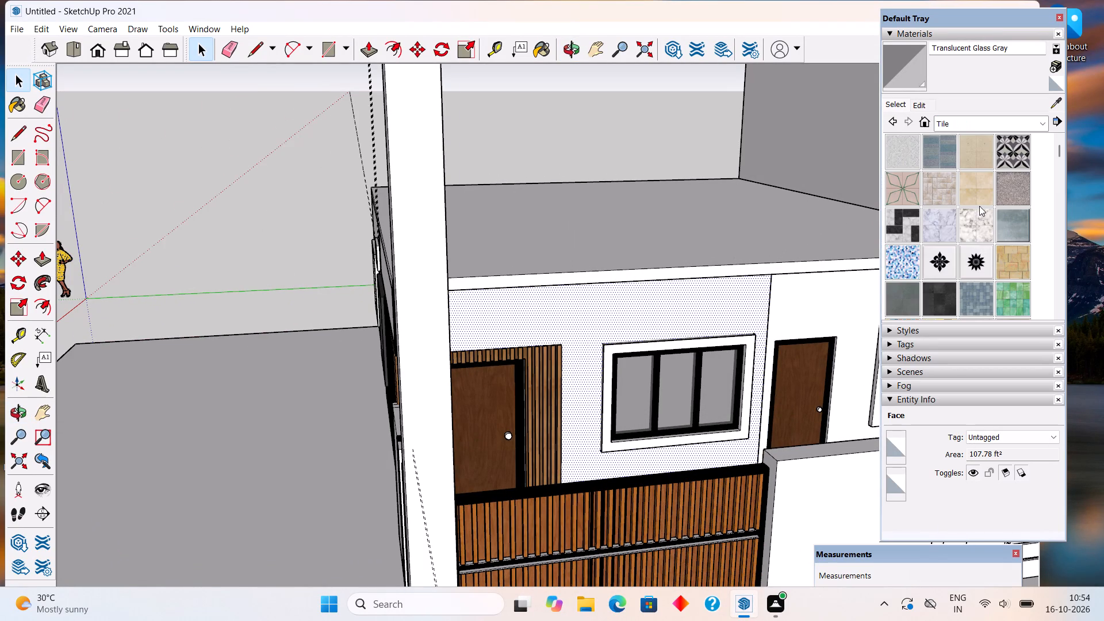
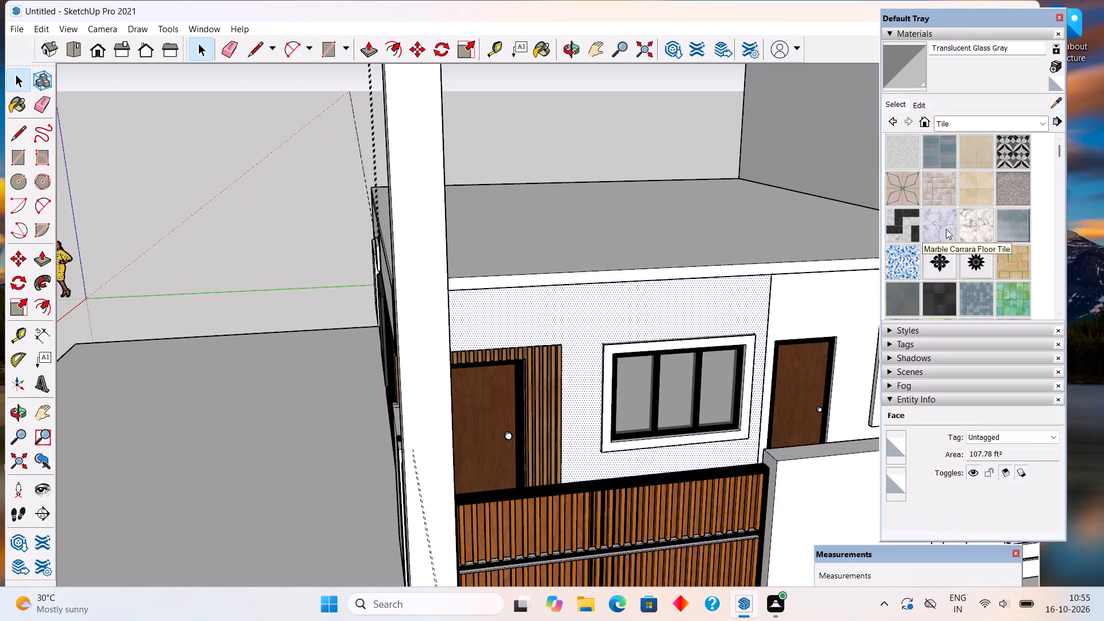
Paint the front wall around the entrance door and window with Field Square Tile from the Tile collection.
scroll(964, 195, "down", 4)
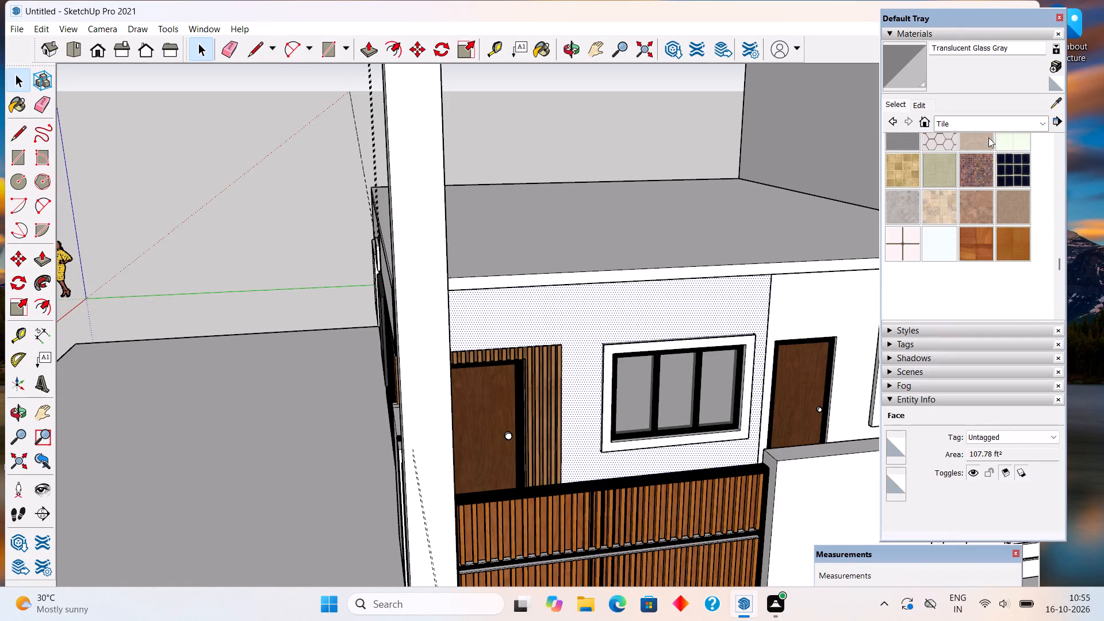
scroll(1016, 211, "up", 2)
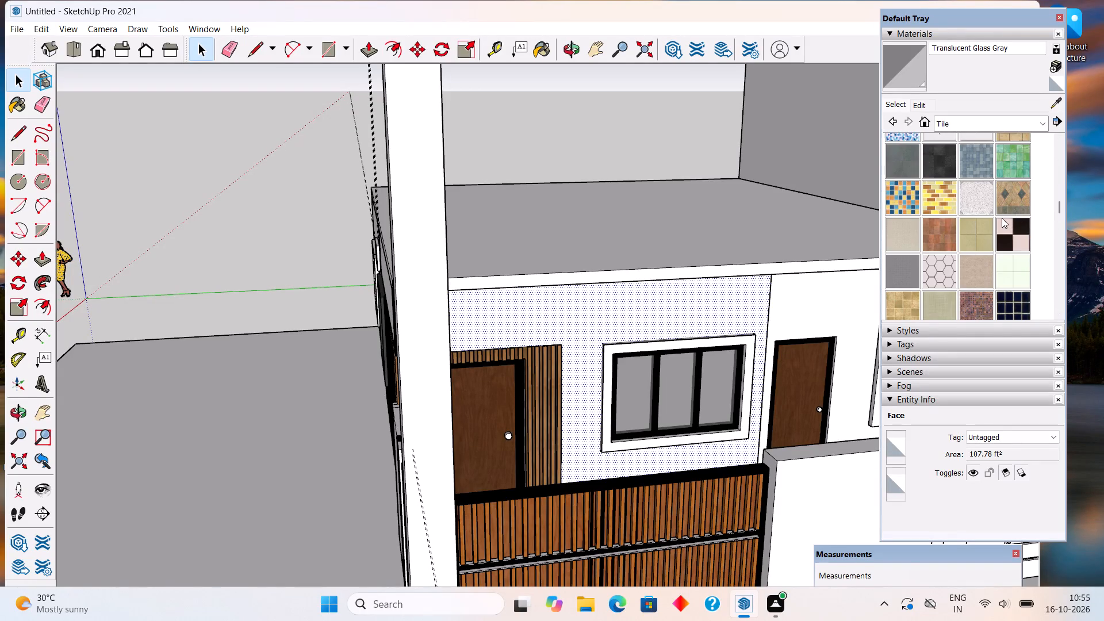
scroll(1002, 218, "up", 3)
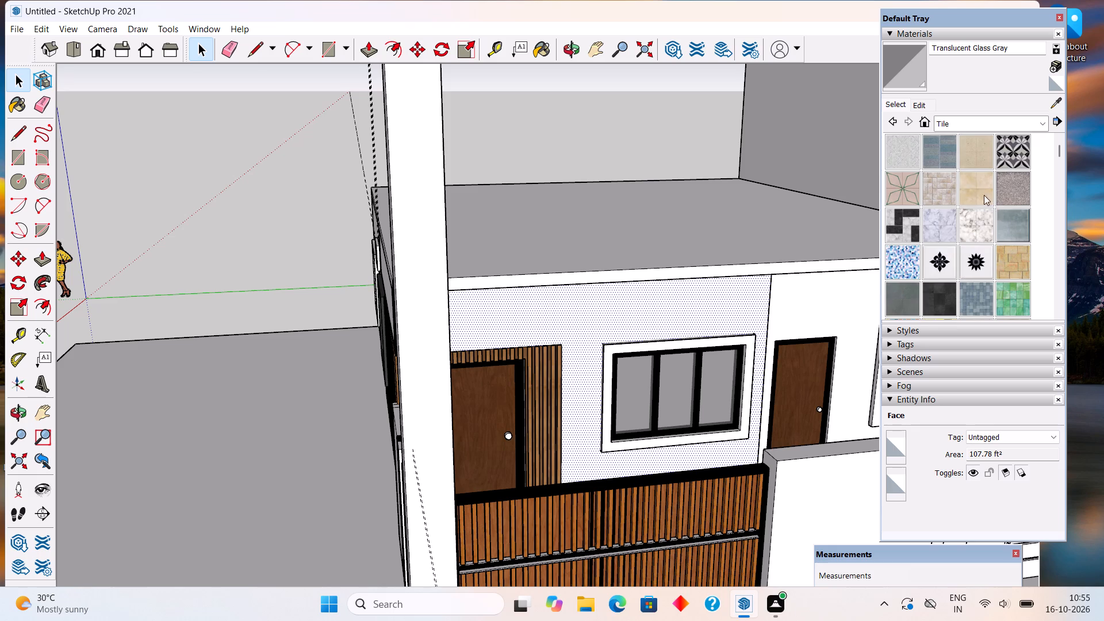
left_click(971, 180)
left_click(724, 305)
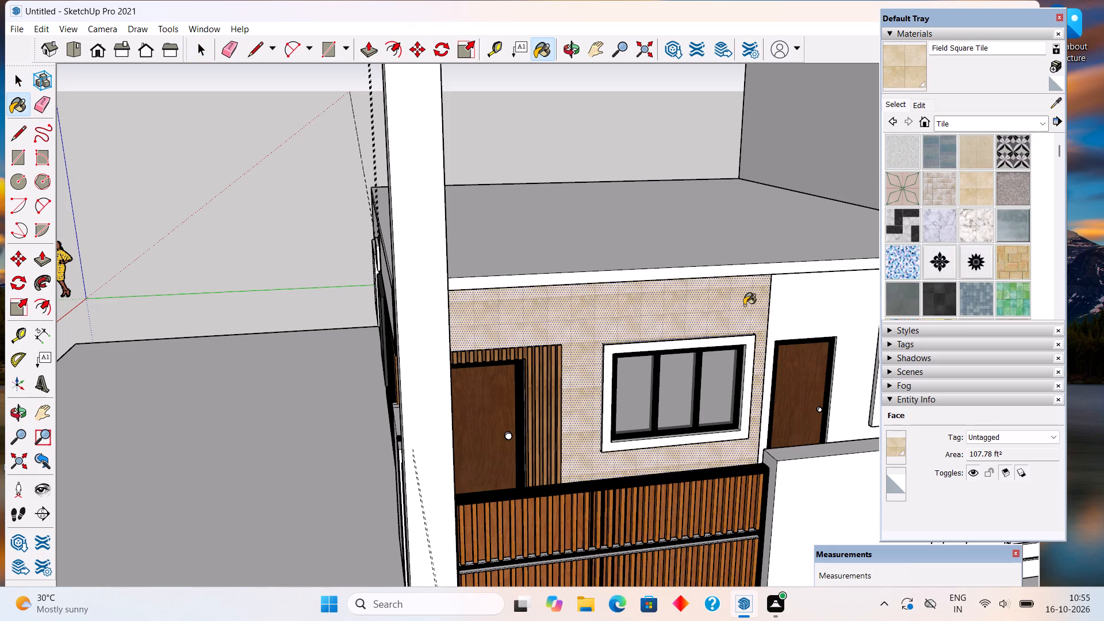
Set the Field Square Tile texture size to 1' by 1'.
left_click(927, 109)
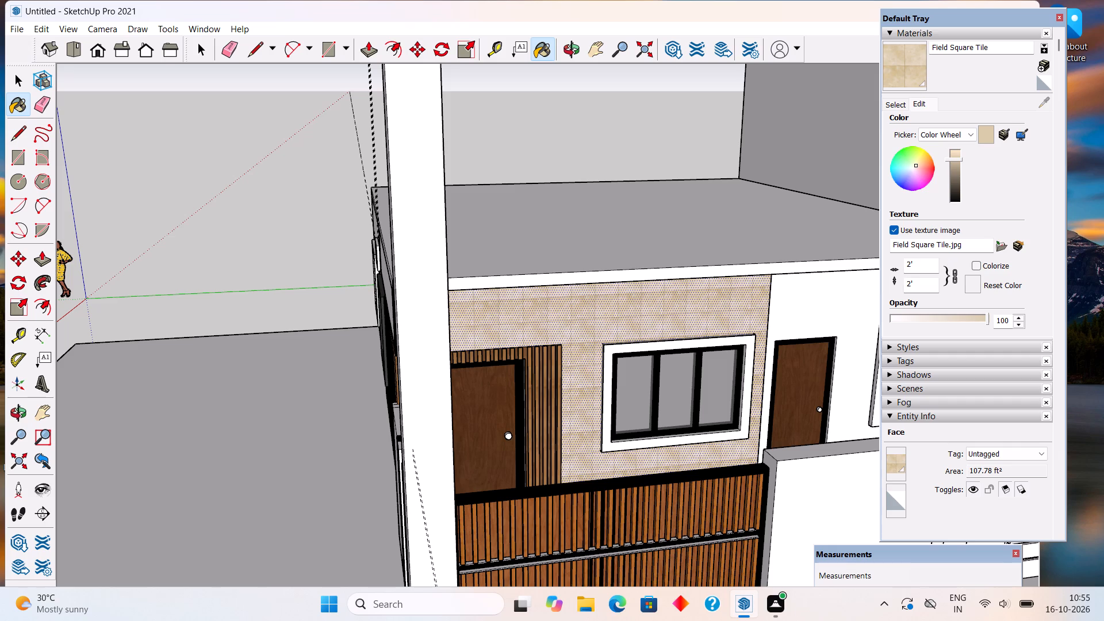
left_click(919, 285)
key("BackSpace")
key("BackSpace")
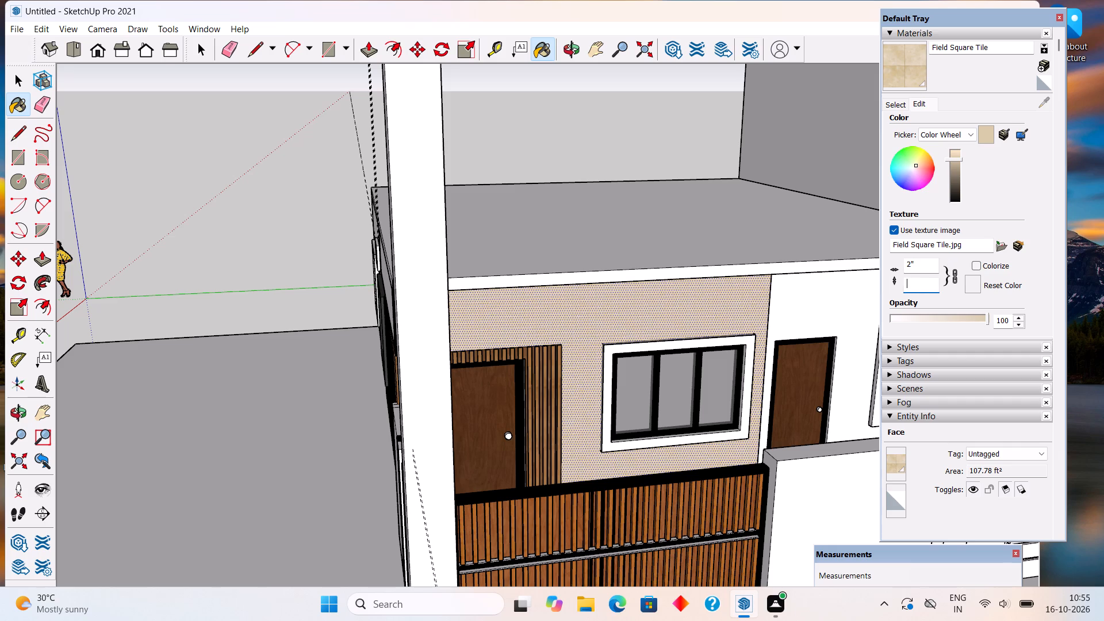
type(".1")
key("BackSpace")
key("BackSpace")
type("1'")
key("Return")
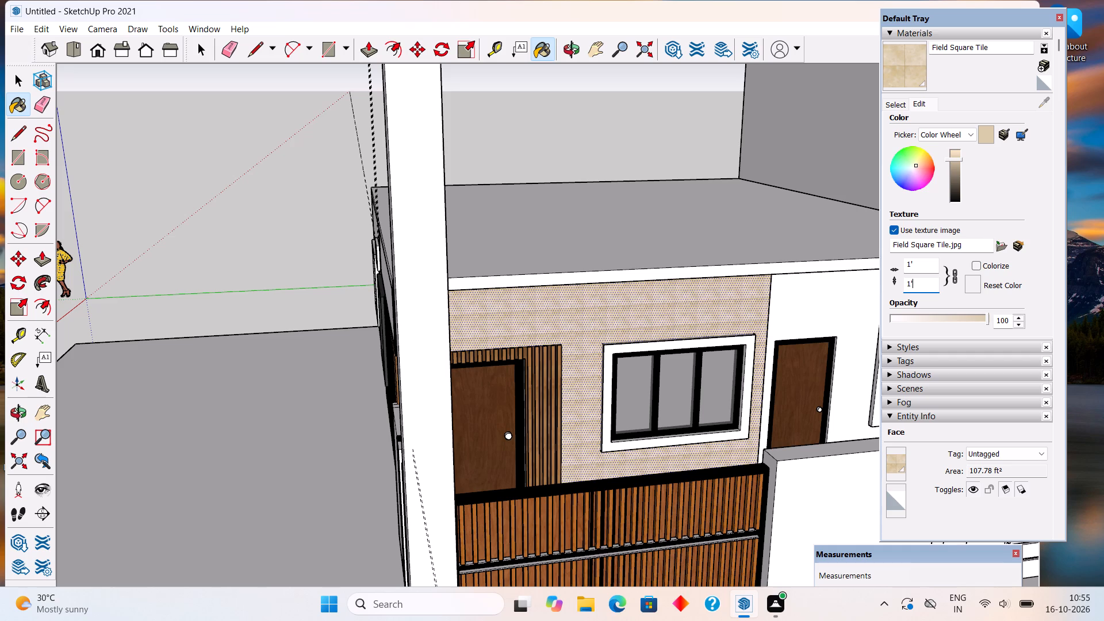
Set the Field Square Tile texture height to .5' with the proportions kept linked.
scroll(716, 466, "up", 4)
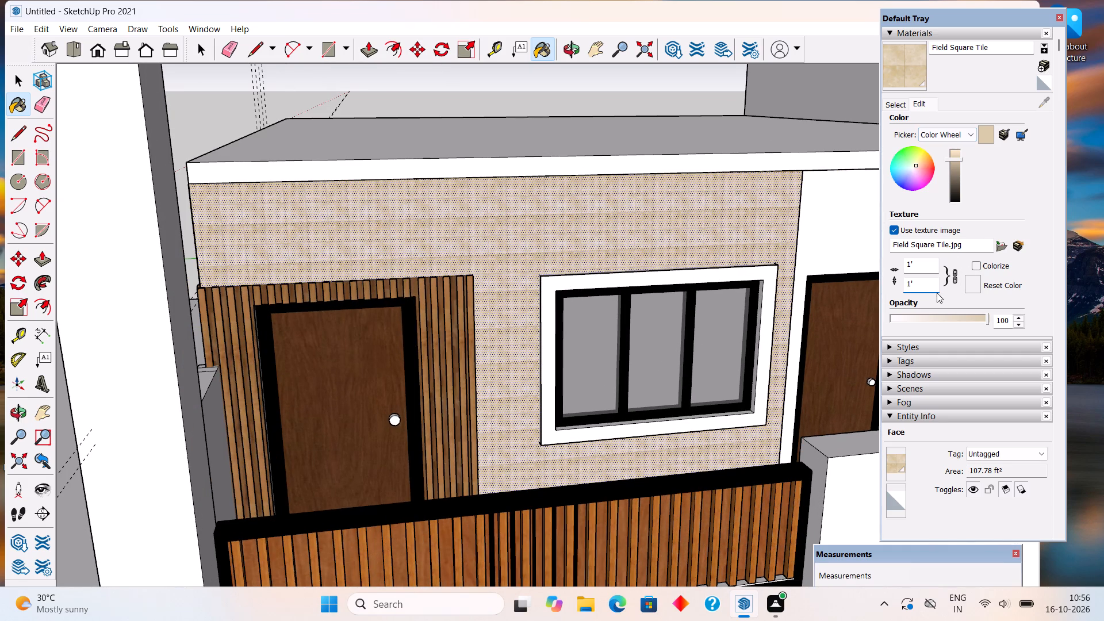
left_click(925, 282)
key("BackSpace")
key("BackSpace")
type(".5'")
key("Return")
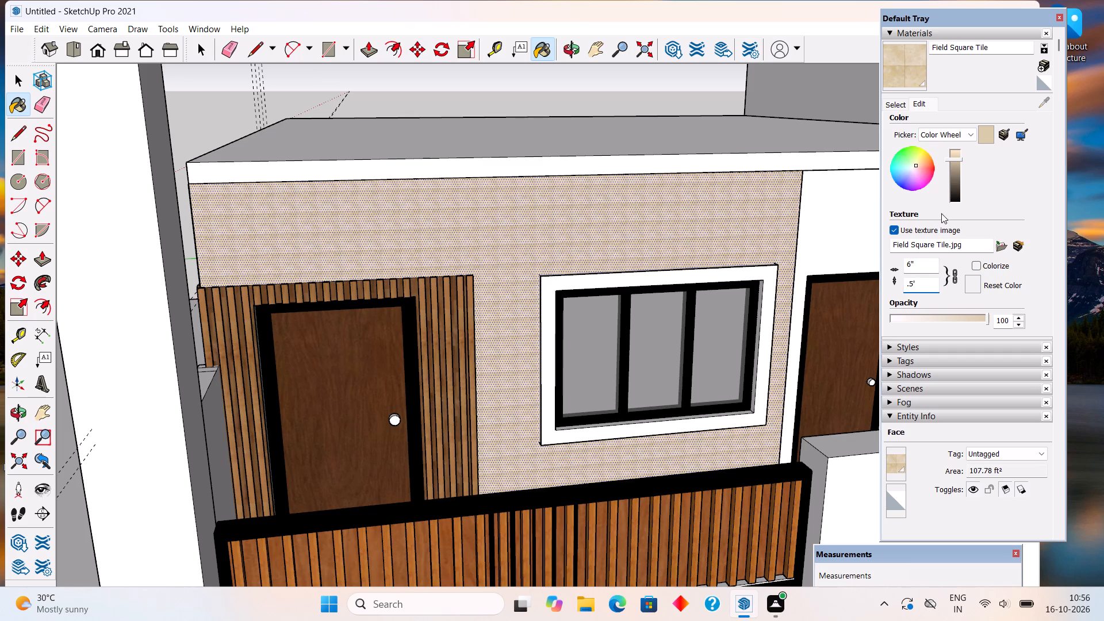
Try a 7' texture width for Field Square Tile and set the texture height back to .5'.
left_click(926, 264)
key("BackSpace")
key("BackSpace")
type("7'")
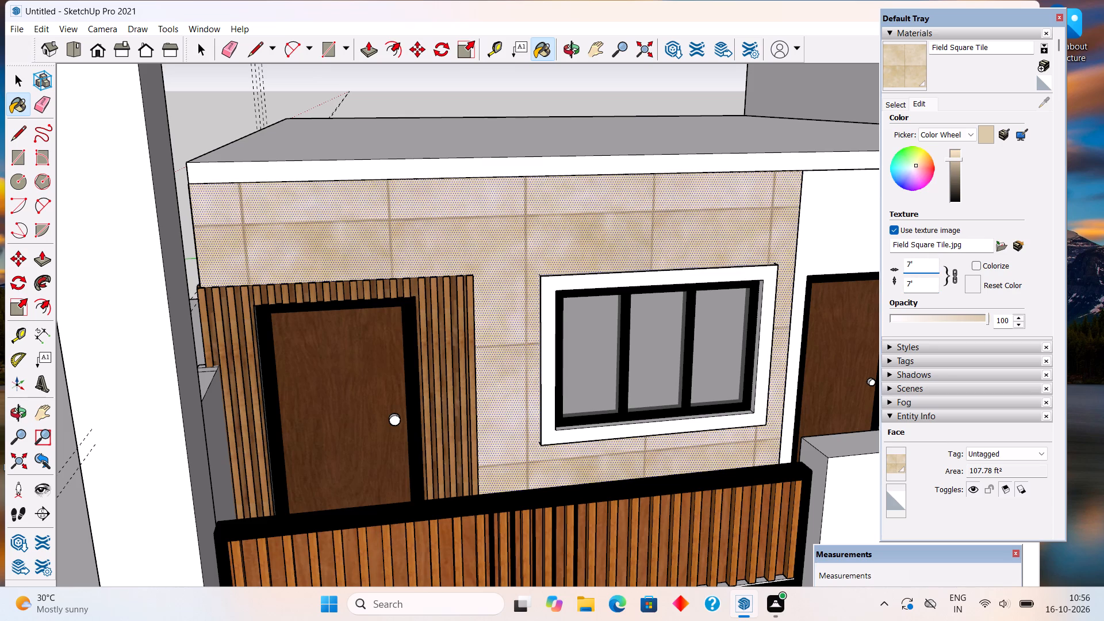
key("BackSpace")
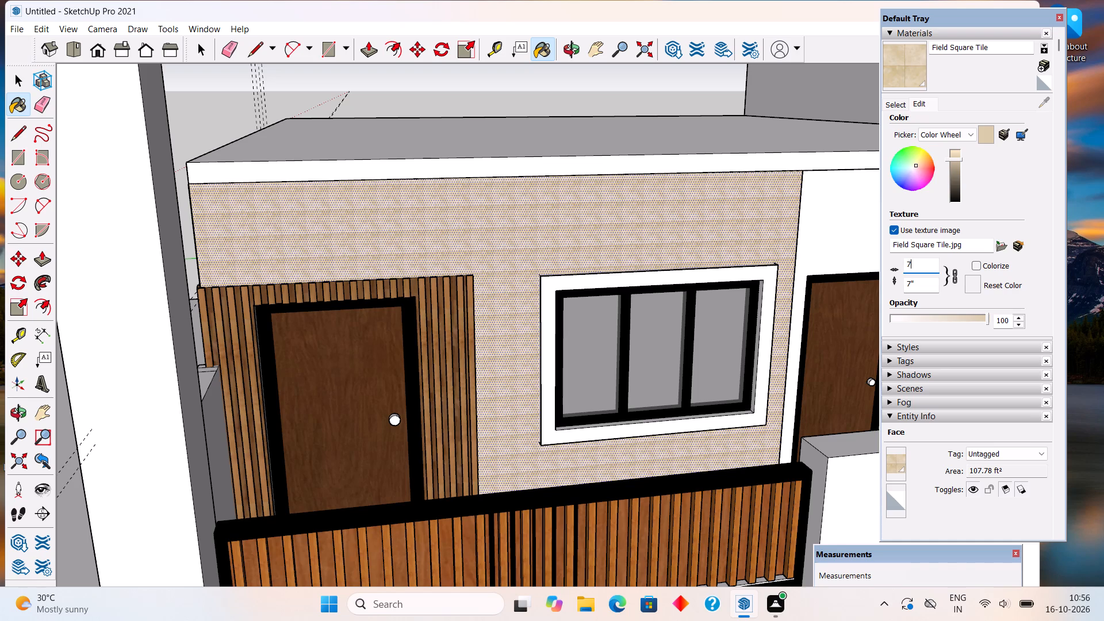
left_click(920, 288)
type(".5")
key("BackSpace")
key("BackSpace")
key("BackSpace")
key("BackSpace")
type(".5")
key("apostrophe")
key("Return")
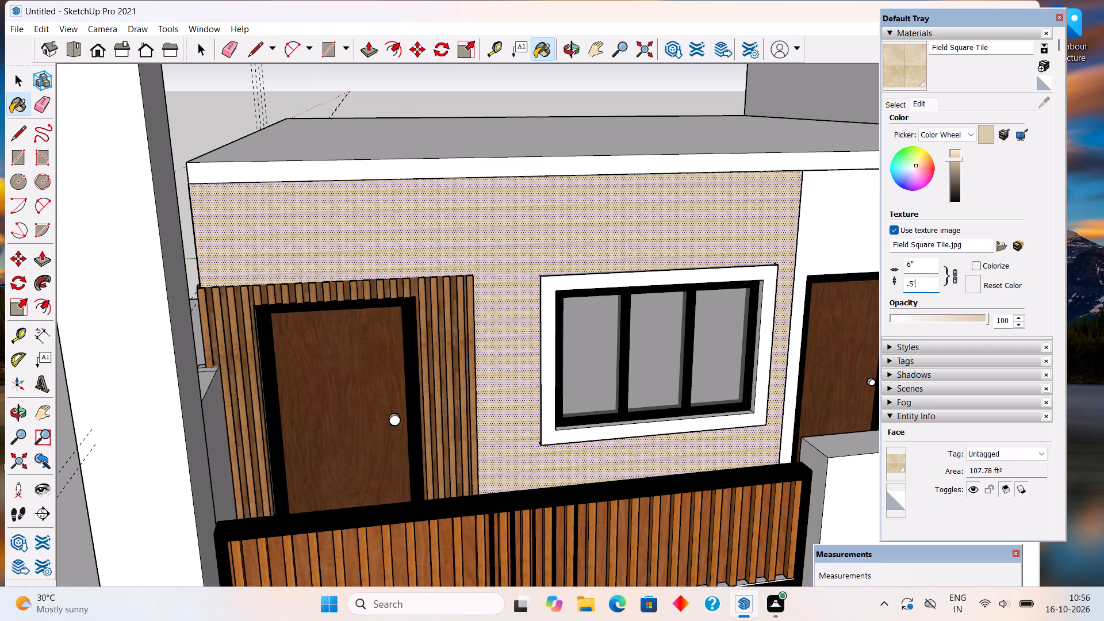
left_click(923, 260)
Examine the tile scale on the front wall, from the window to the house corner above the slatted cladding.
scroll(933, 268, "down", 1)
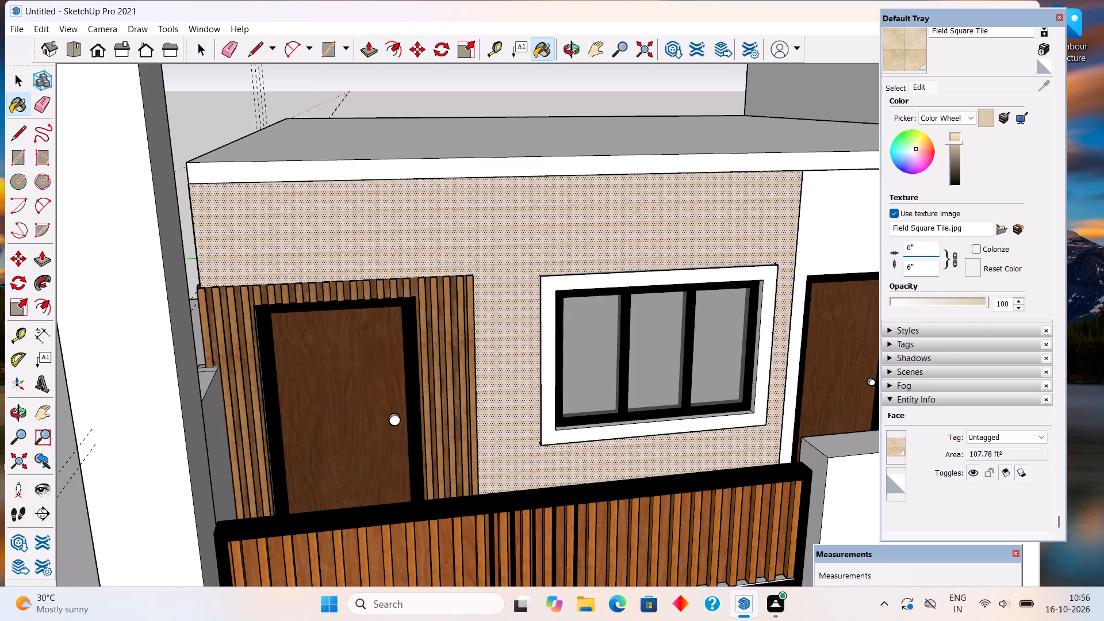
scroll(933, 268, "down", 4)
key("space")
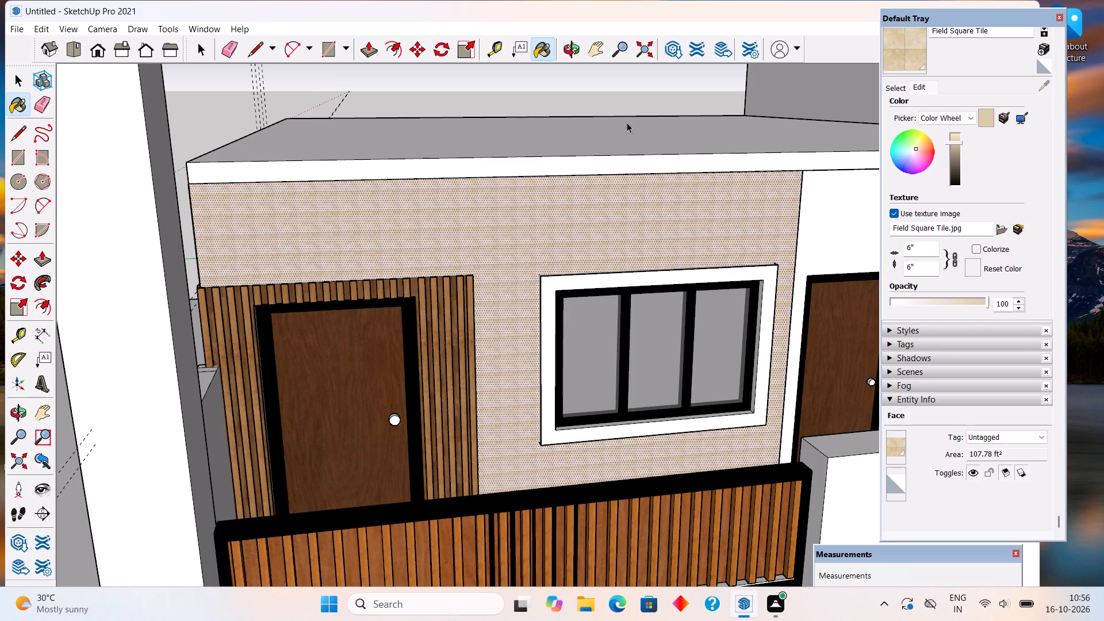
left_click(631, 116)
scroll(562, 351, "down", 3)
middle_click_drag(635, 351, 723, 322)
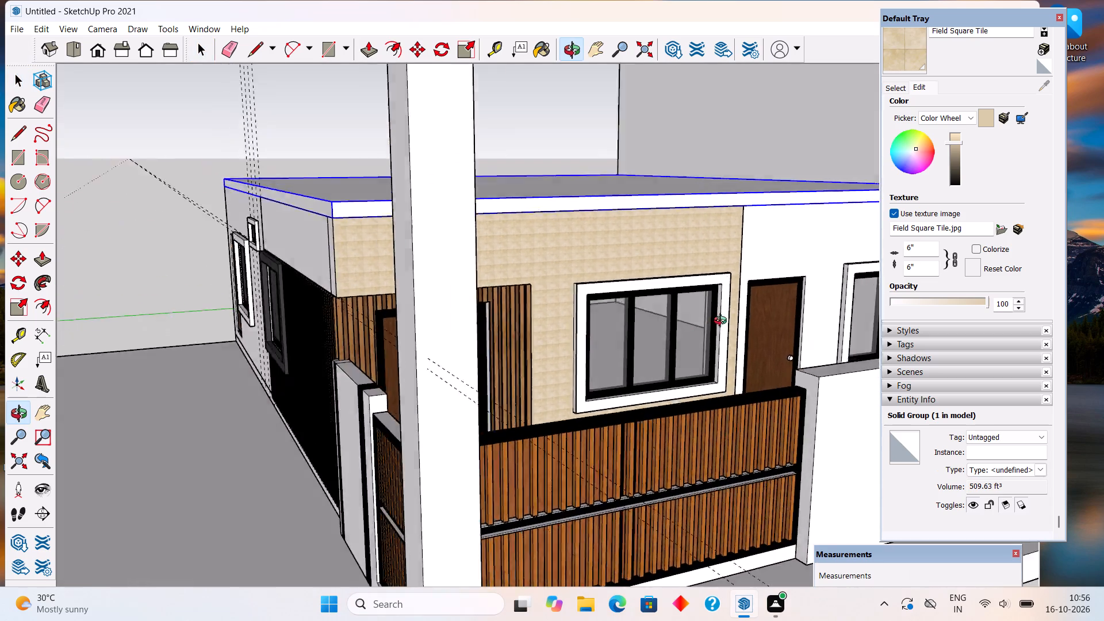
middle_click_drag(723, 322, 902, 396)
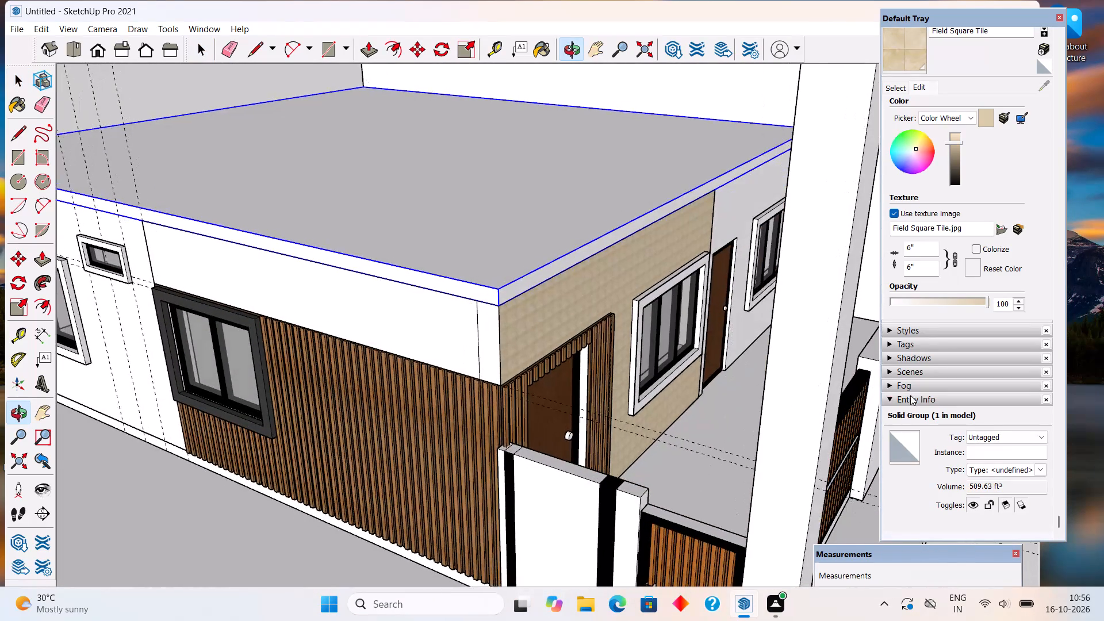
scroll(520, 370, "up", 12)
middle_click_drag(490, 285, 410, 277)
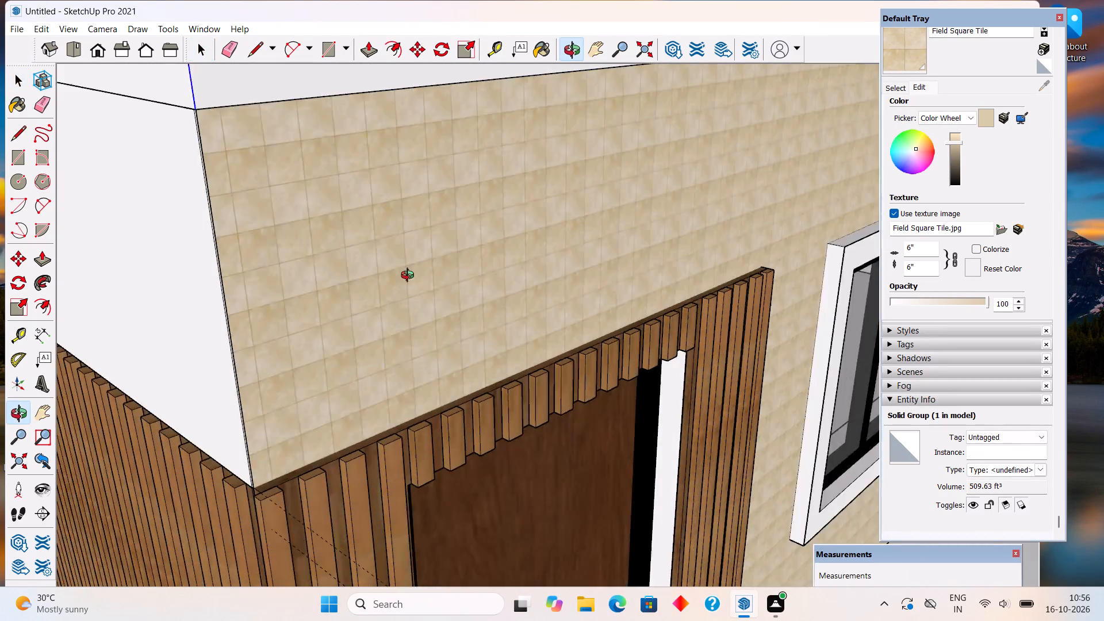
middle_click_drag(410, 277, 460, 292)
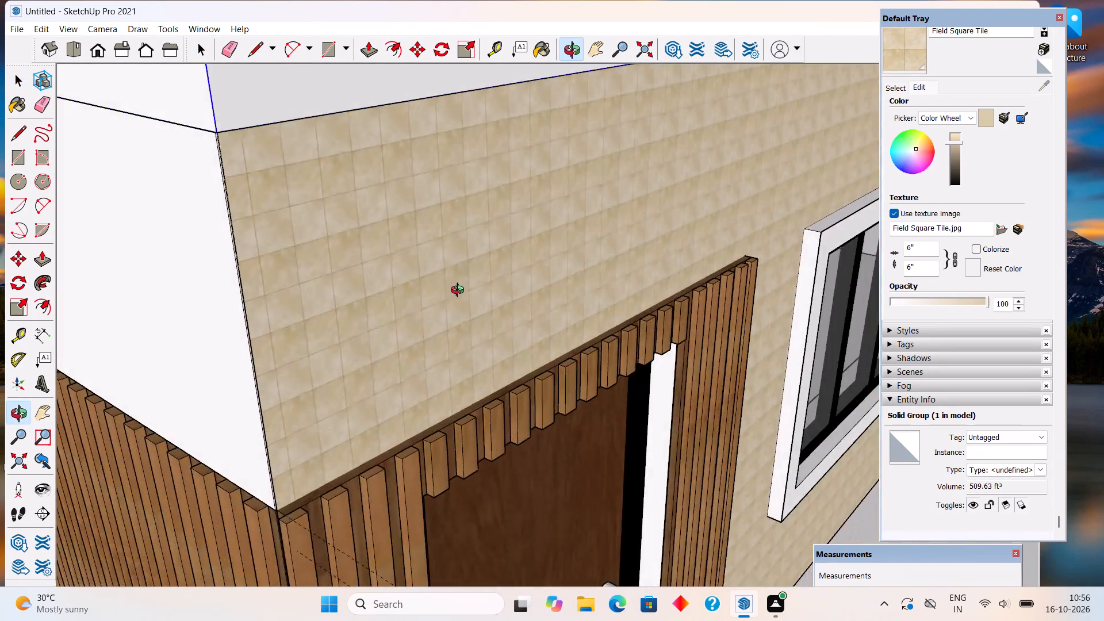
middle_click_drag(460, 292, 521, 285)
scroll(521, 285, "down", 9)
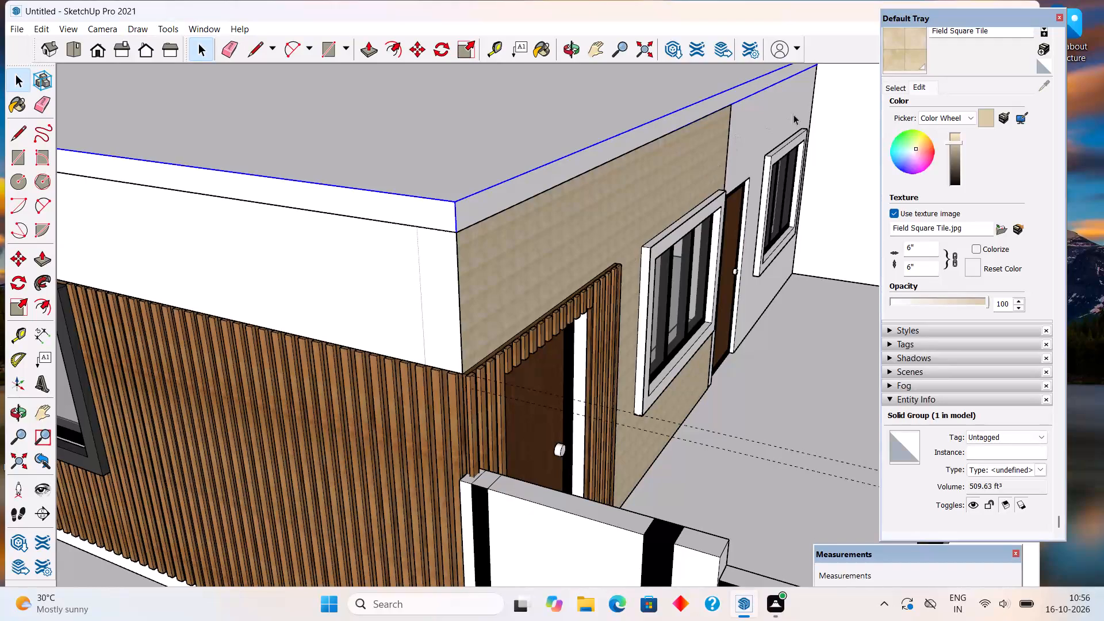
Paint the white side wall band above the wood slats with Field Square Tile.
left_click(918, 43)
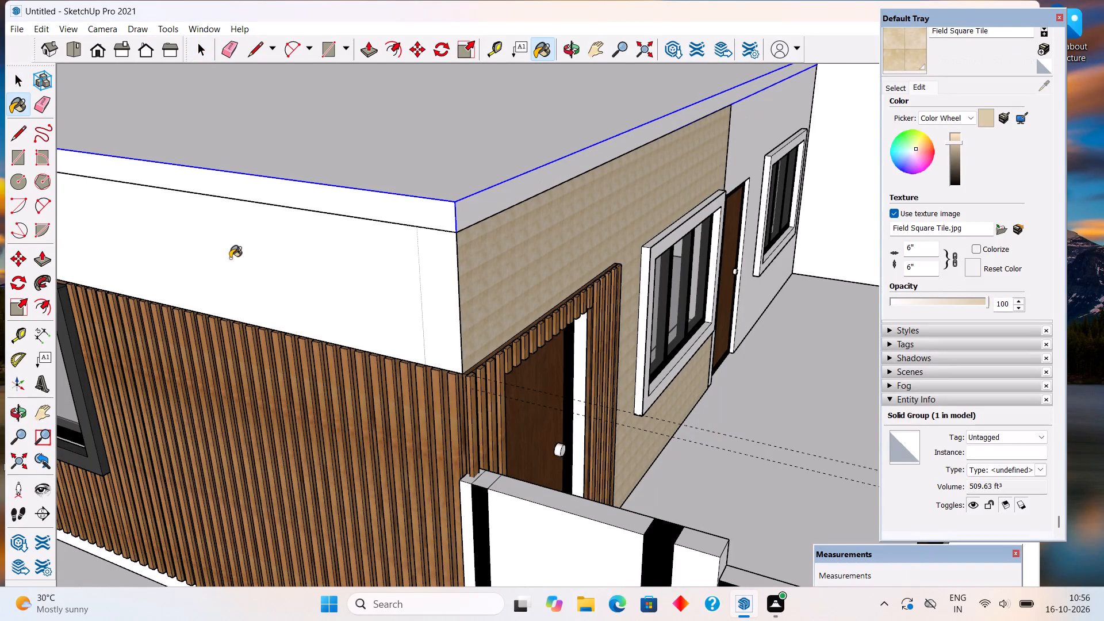
left_click(231, 258)
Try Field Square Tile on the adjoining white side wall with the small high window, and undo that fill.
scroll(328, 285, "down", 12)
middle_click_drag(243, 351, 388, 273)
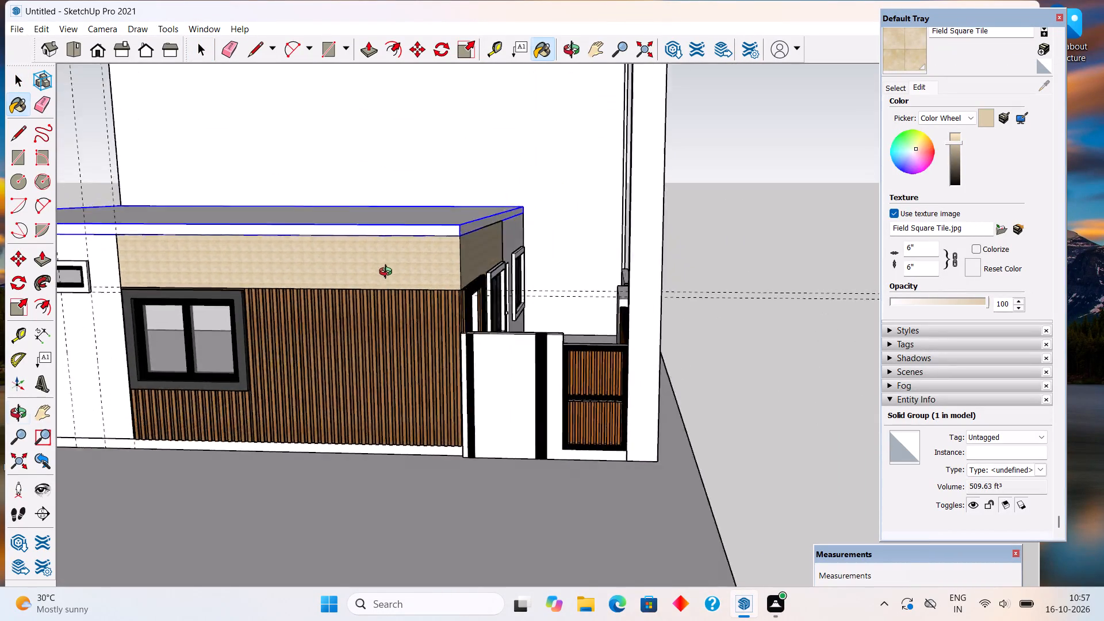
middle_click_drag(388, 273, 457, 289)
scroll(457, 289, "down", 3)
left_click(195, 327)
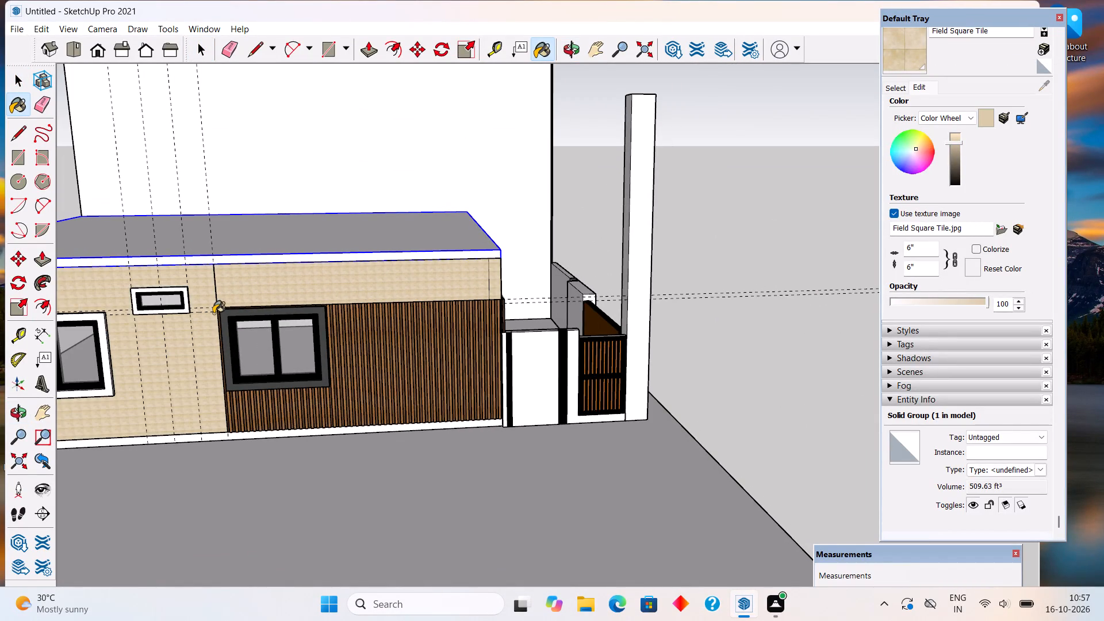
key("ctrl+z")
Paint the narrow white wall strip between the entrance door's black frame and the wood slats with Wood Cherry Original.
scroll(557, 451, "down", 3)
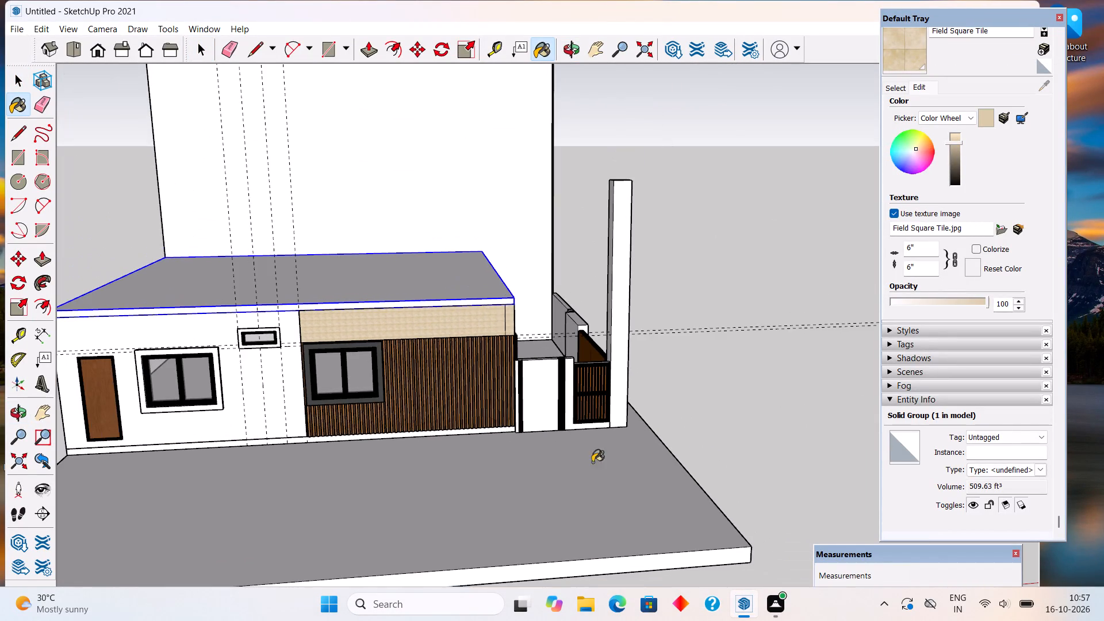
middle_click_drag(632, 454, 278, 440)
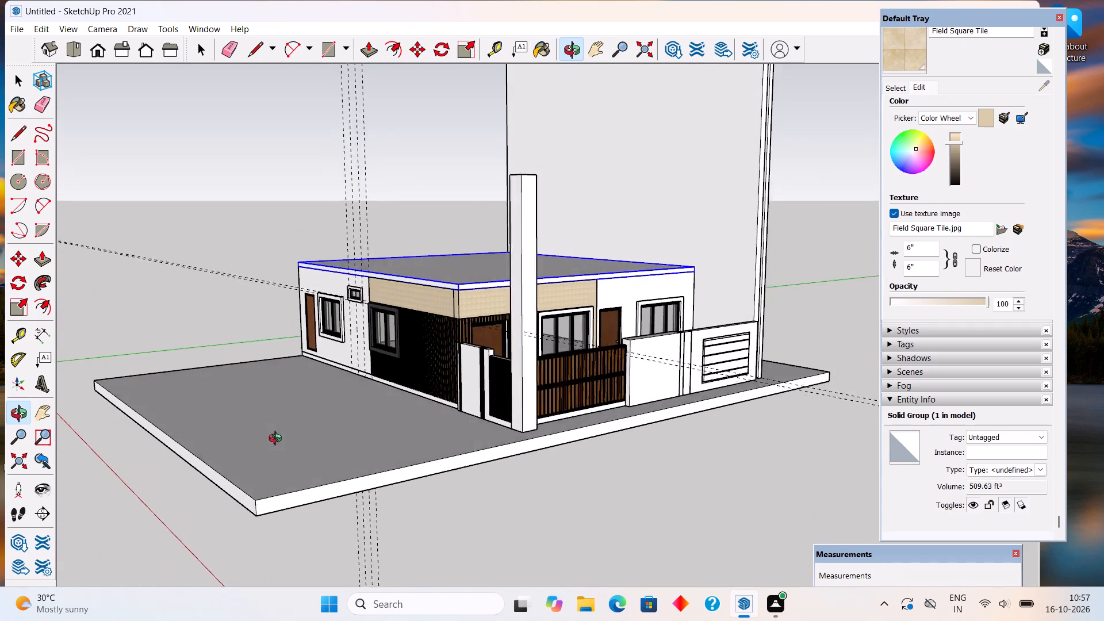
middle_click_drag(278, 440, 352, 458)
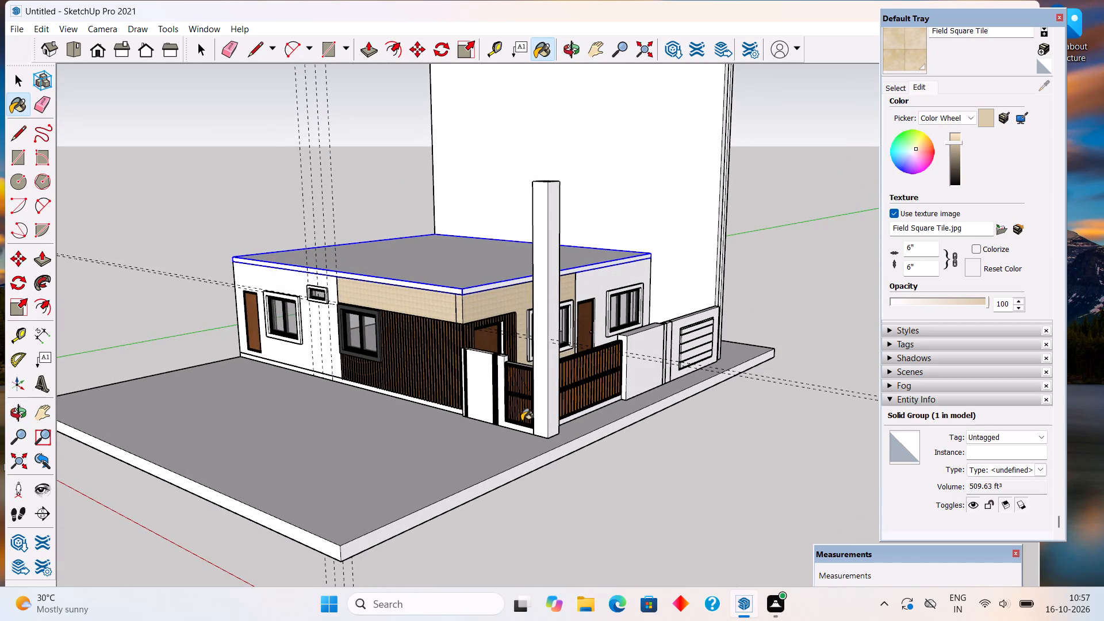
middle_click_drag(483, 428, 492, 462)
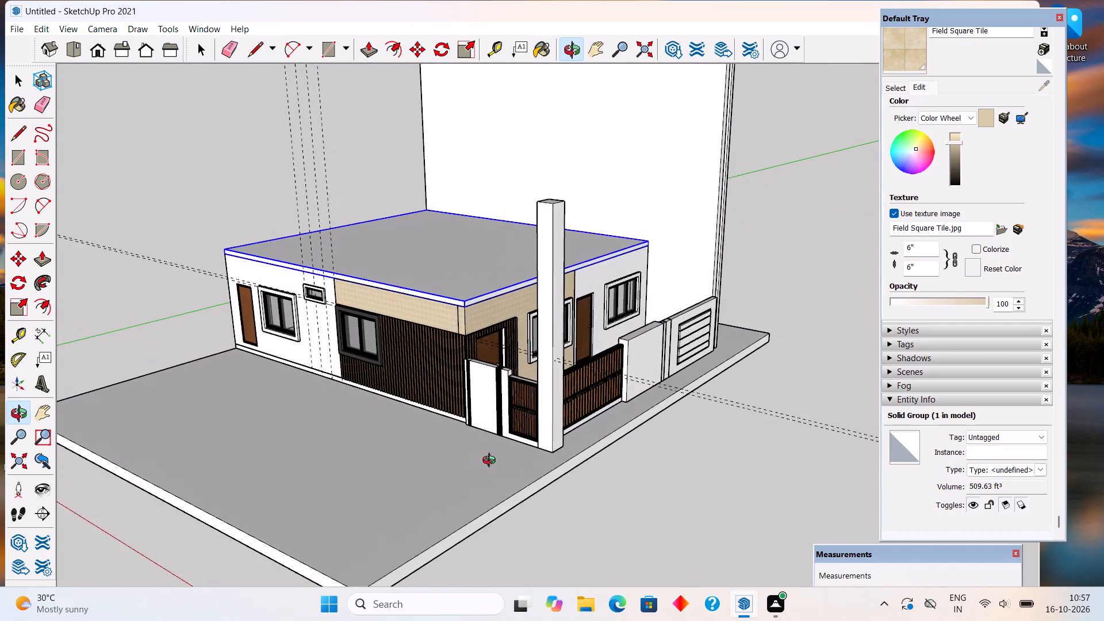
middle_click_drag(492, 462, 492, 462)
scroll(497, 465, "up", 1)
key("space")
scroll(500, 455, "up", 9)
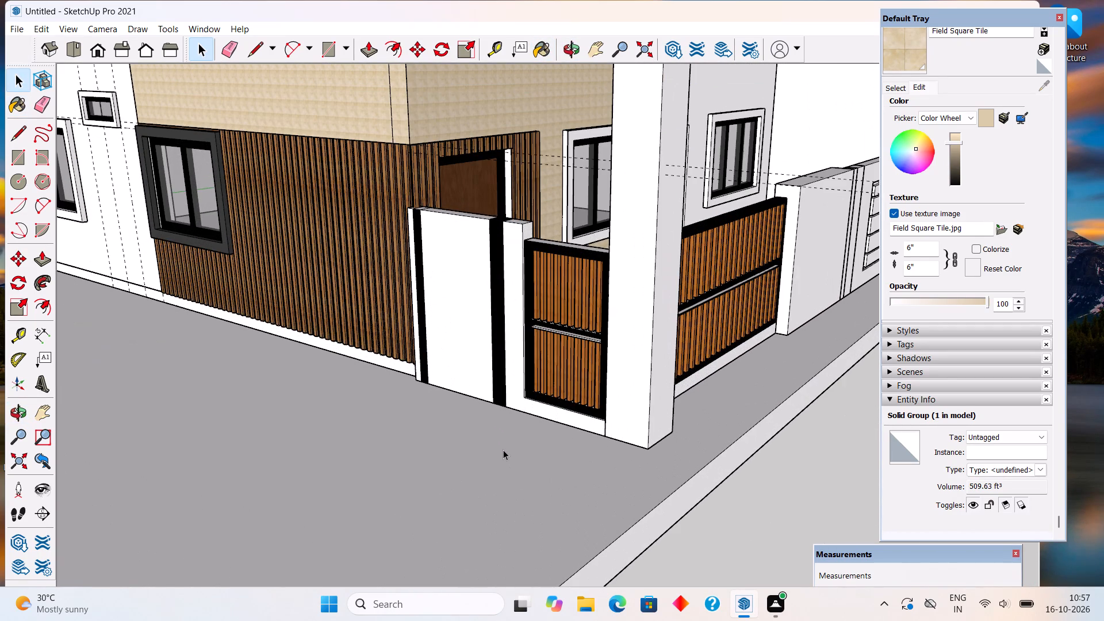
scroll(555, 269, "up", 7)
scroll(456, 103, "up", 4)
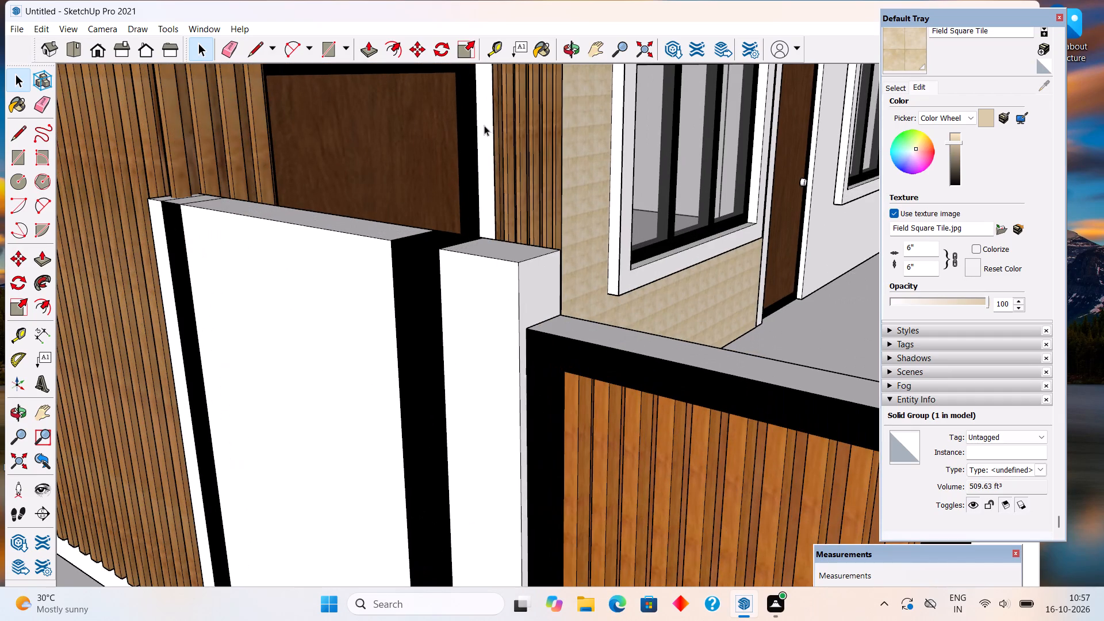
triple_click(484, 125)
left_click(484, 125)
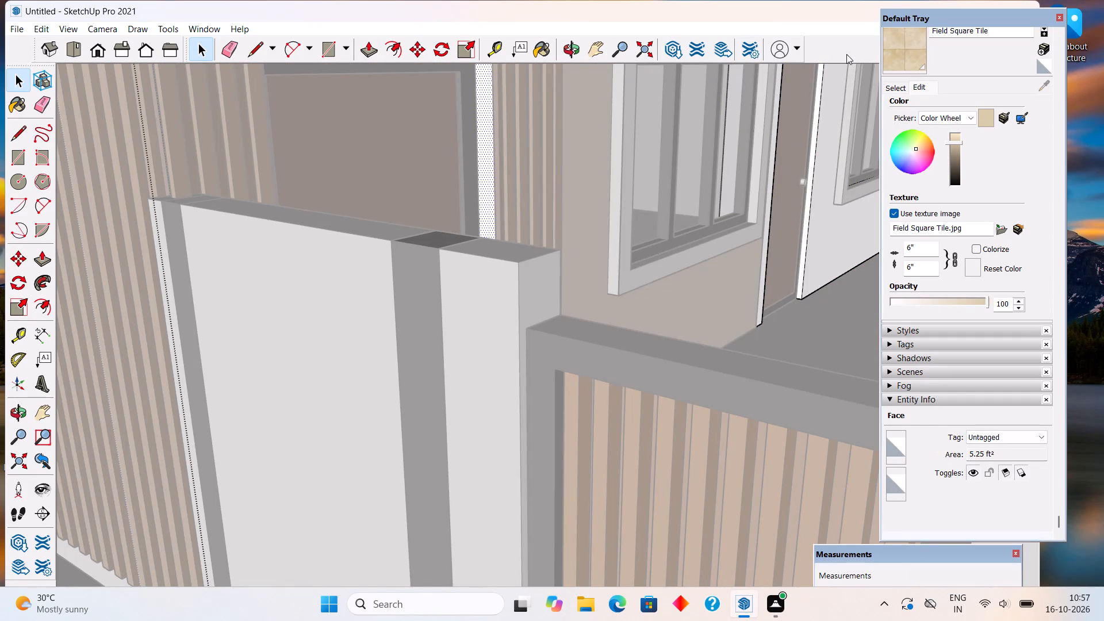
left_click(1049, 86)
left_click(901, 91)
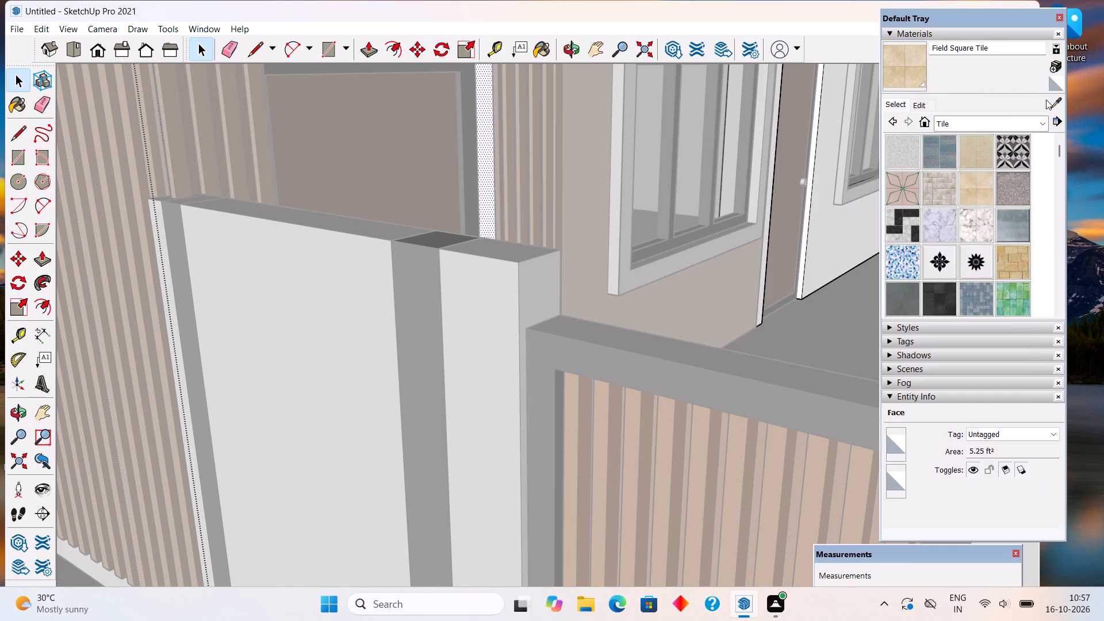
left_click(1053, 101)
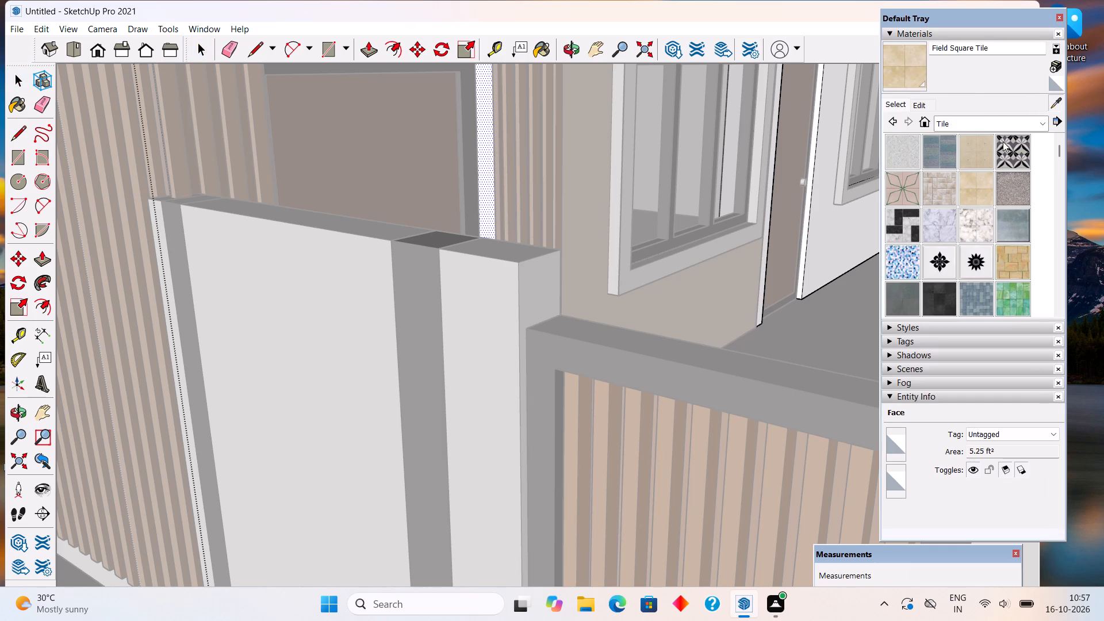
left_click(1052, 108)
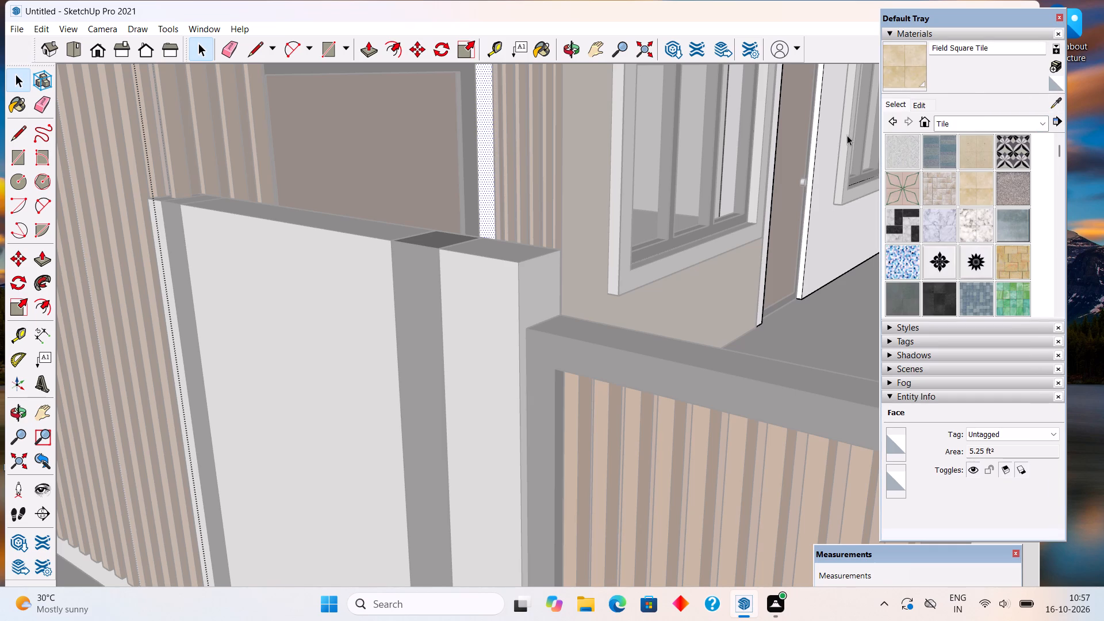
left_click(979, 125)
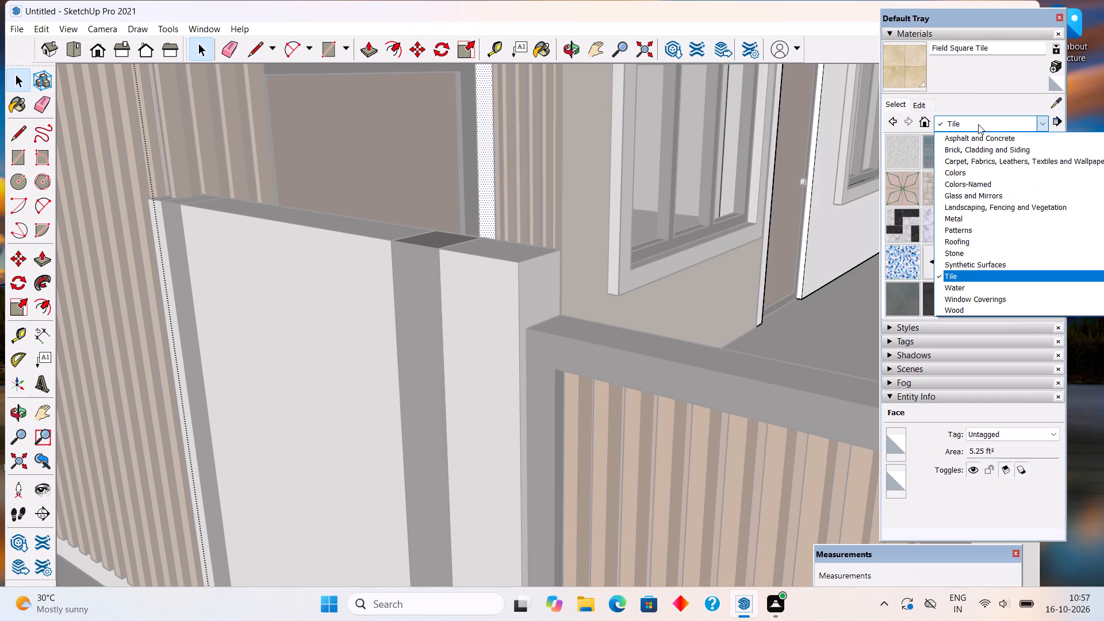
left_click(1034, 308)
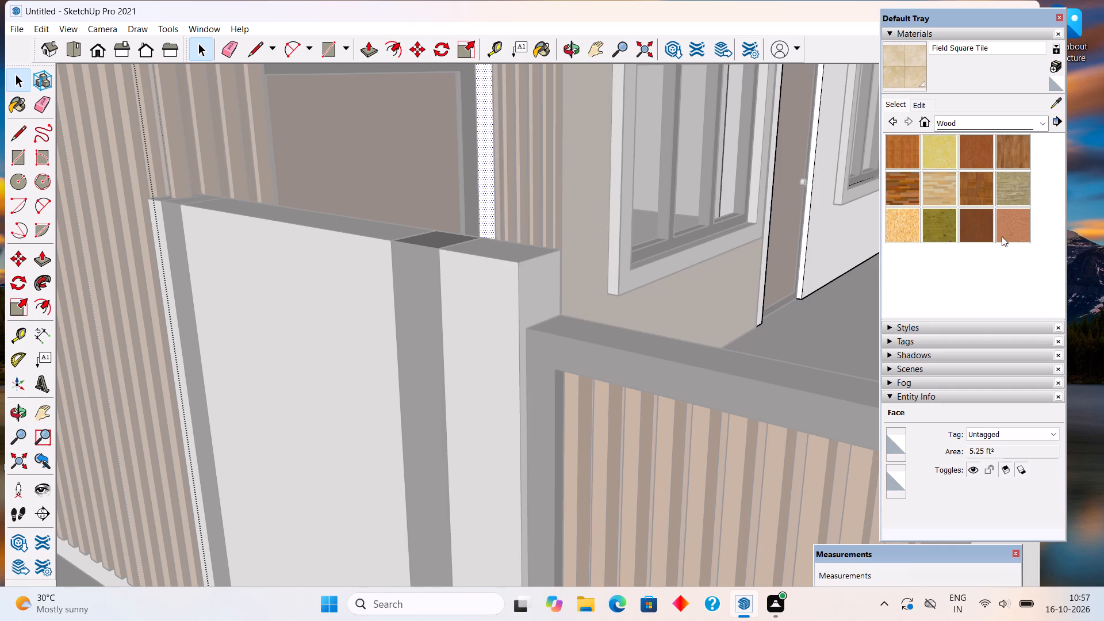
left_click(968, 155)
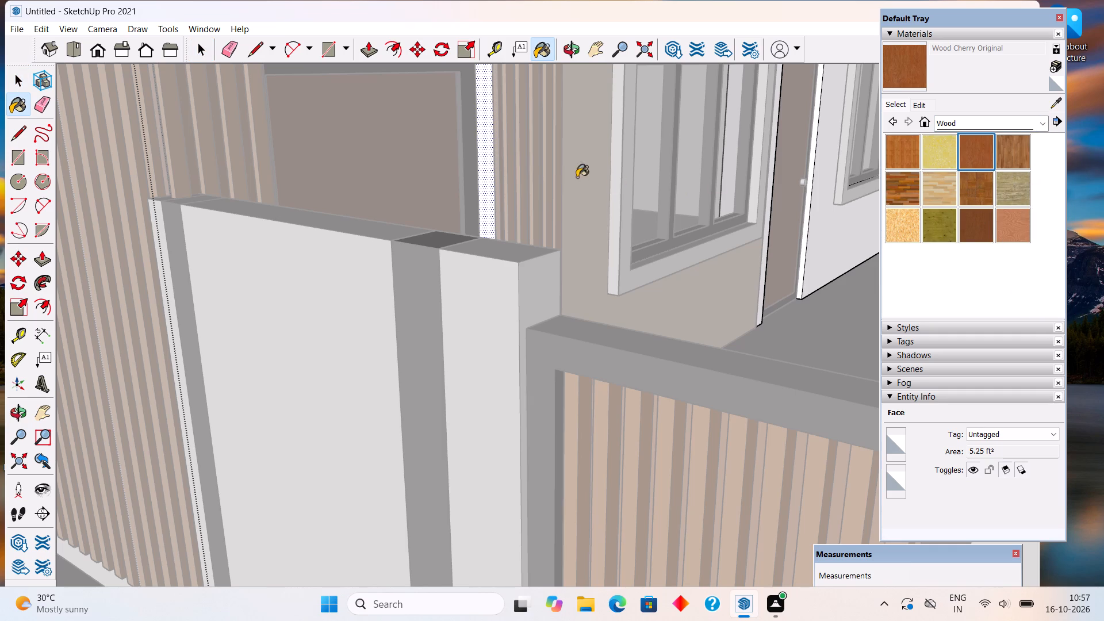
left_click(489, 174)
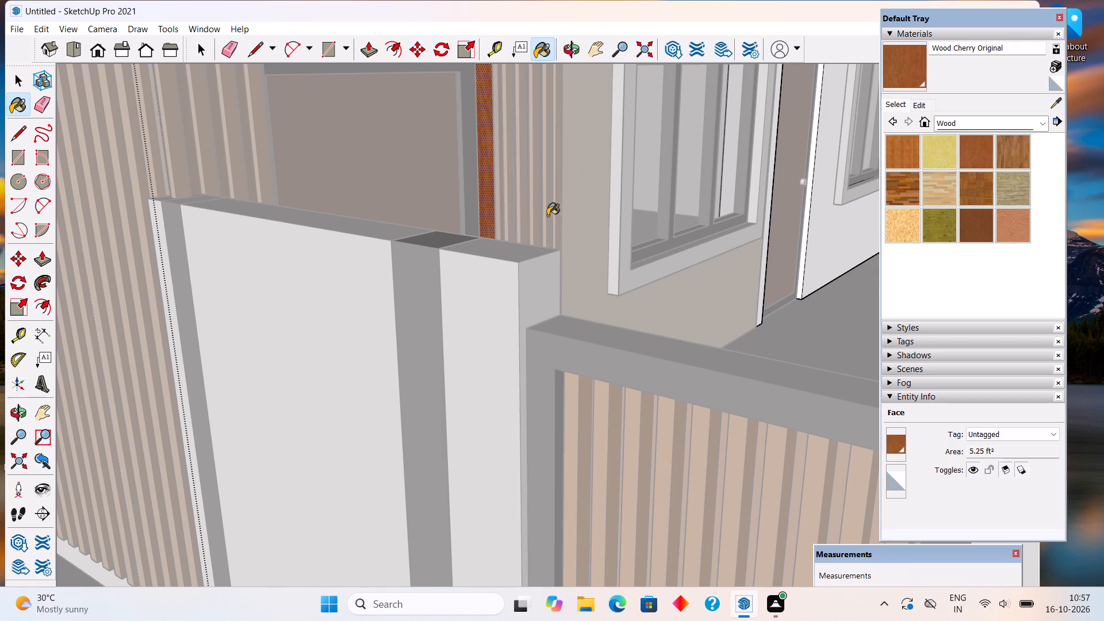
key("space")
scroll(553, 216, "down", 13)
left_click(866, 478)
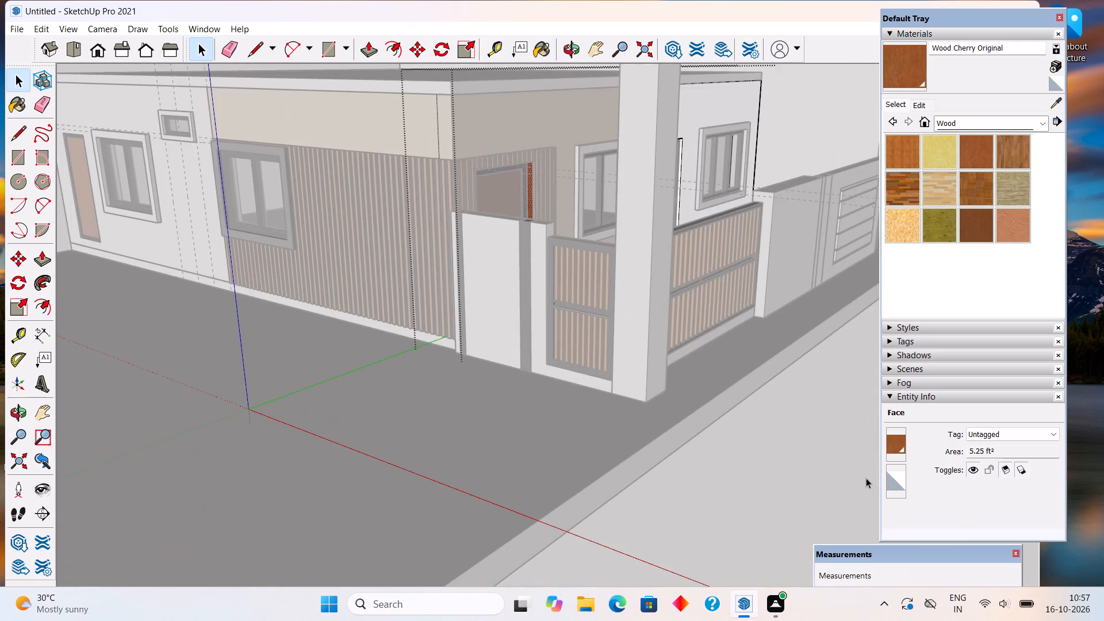
Repaint the narrow wall strip beside the entrance door's black frame with Wood Veneer 01.
middle_click_drag(532, 228, 511, 282)
scroll(497, 276, "up", 2)
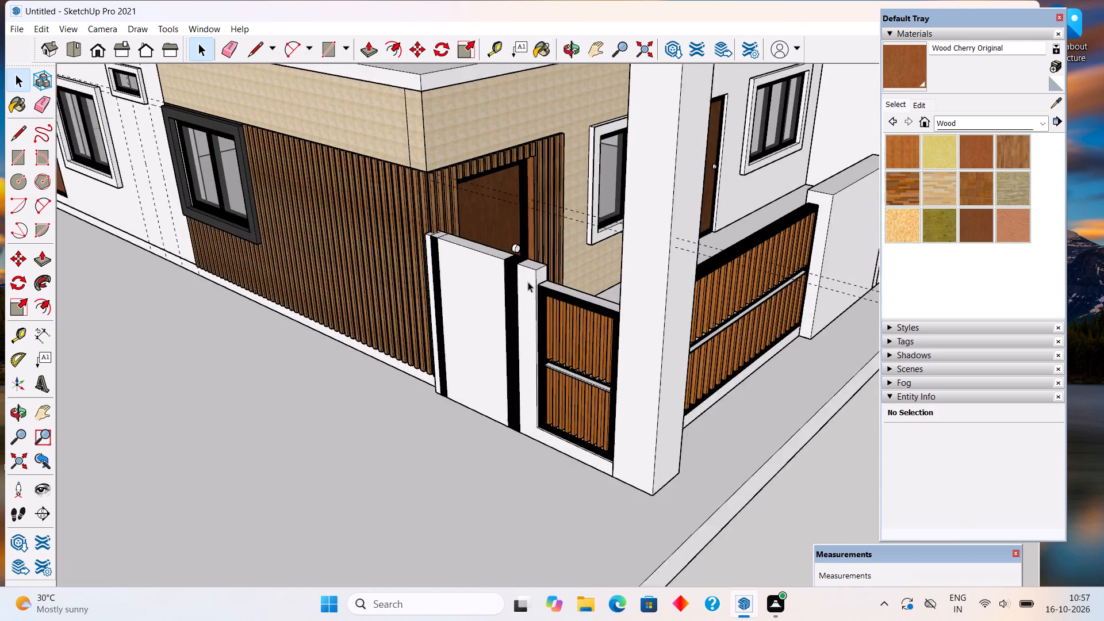
scroll(528, 282, "up", 6)
scroll(539, 214, "up", 3)
left_click(535, 217)
triple_click(535, 217)
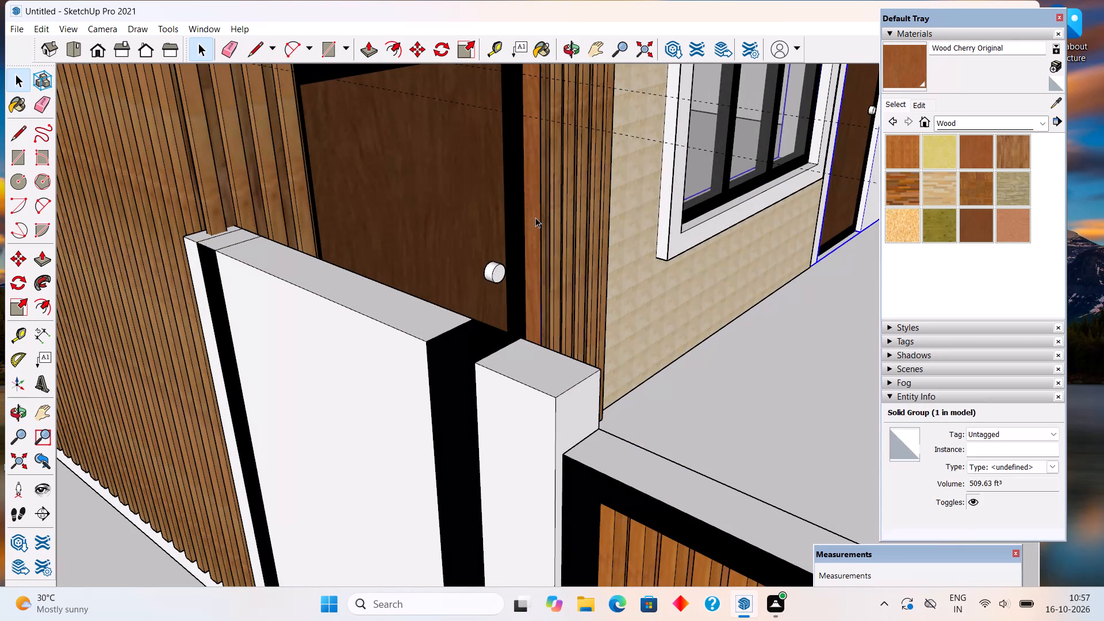
scroll(524, 232, "up", 5)
left_click(534, 229)
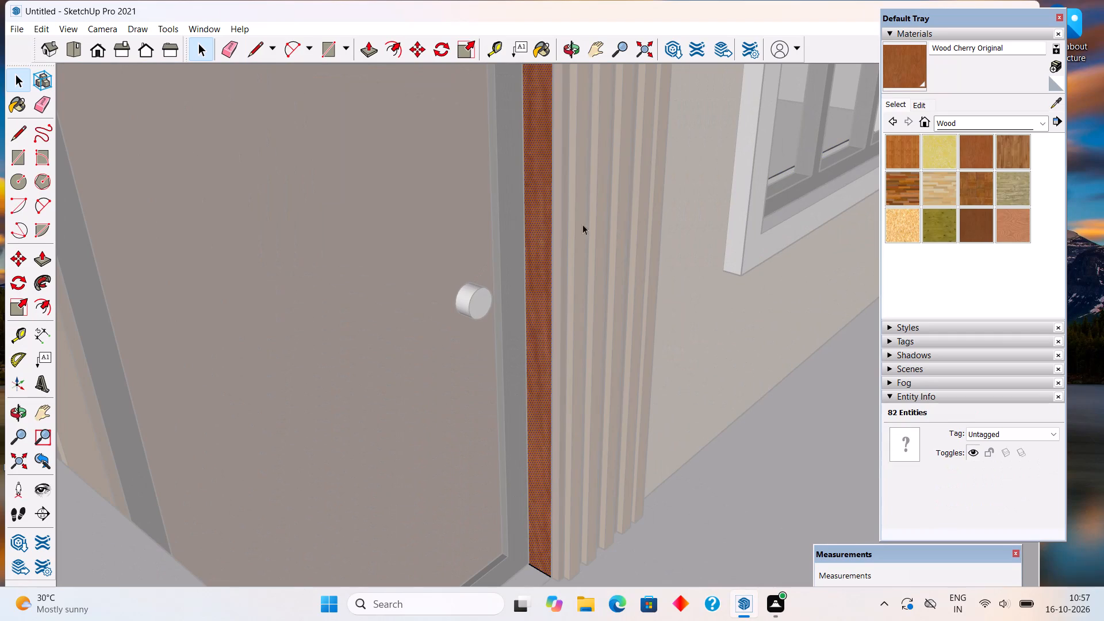
left_click(974, 225)
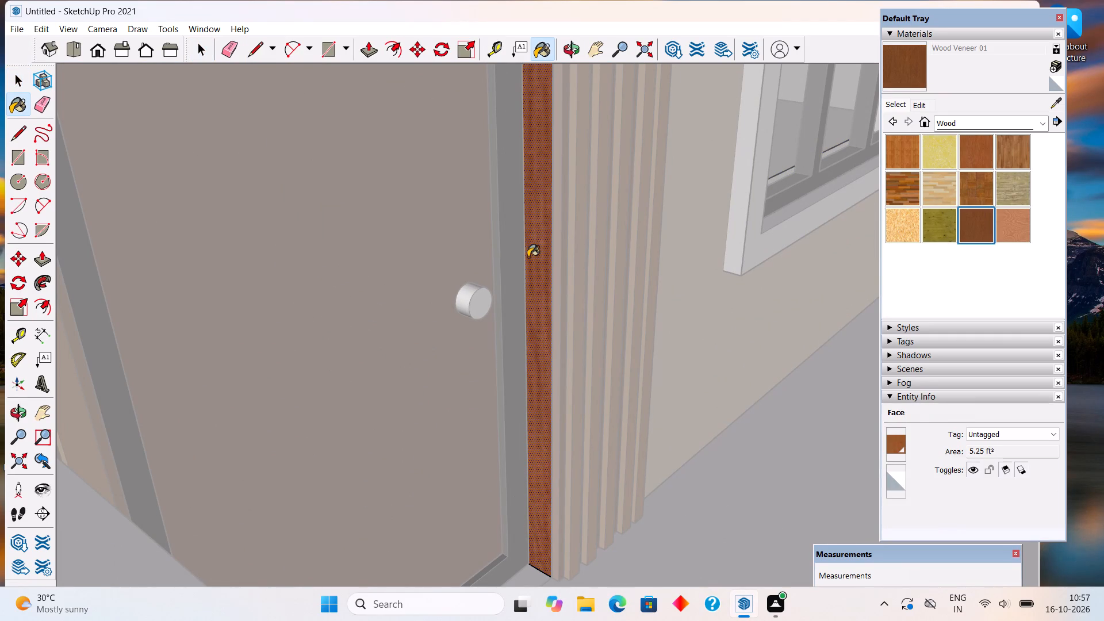
left_click(528, 257)
key("space")
scroll(528, 259, "down", 16)
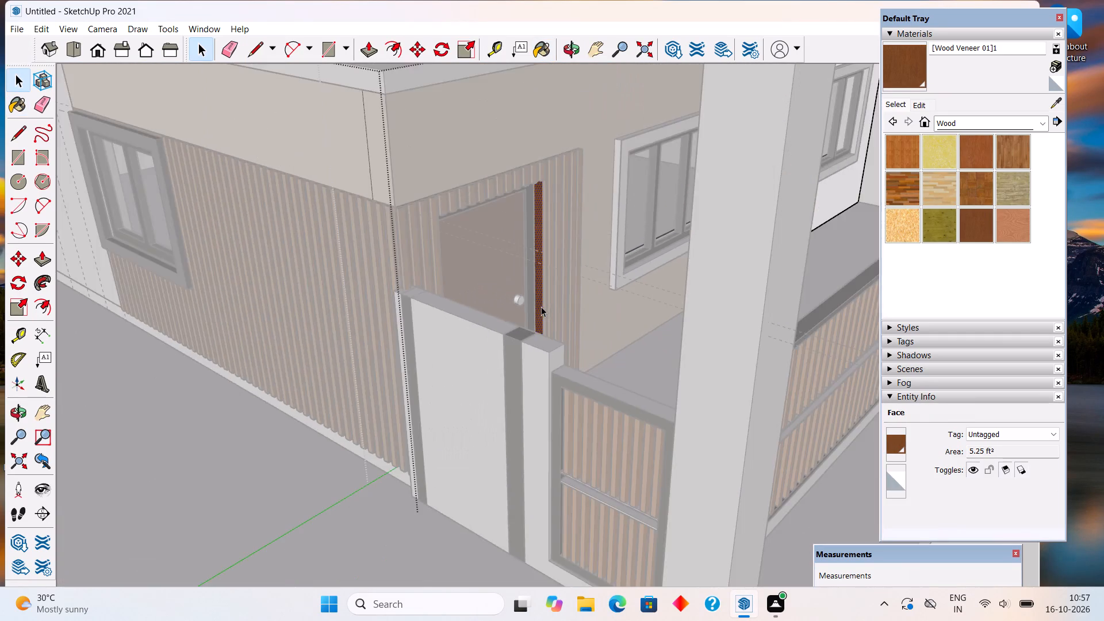
scroll(541, 306, "down", 9)
left_click(716, 446)
Examine the finishes around the house corner, from the slatted cladding and tile band to the entrance door and gate.
middle_click_drag(538, 296, 442, 271)
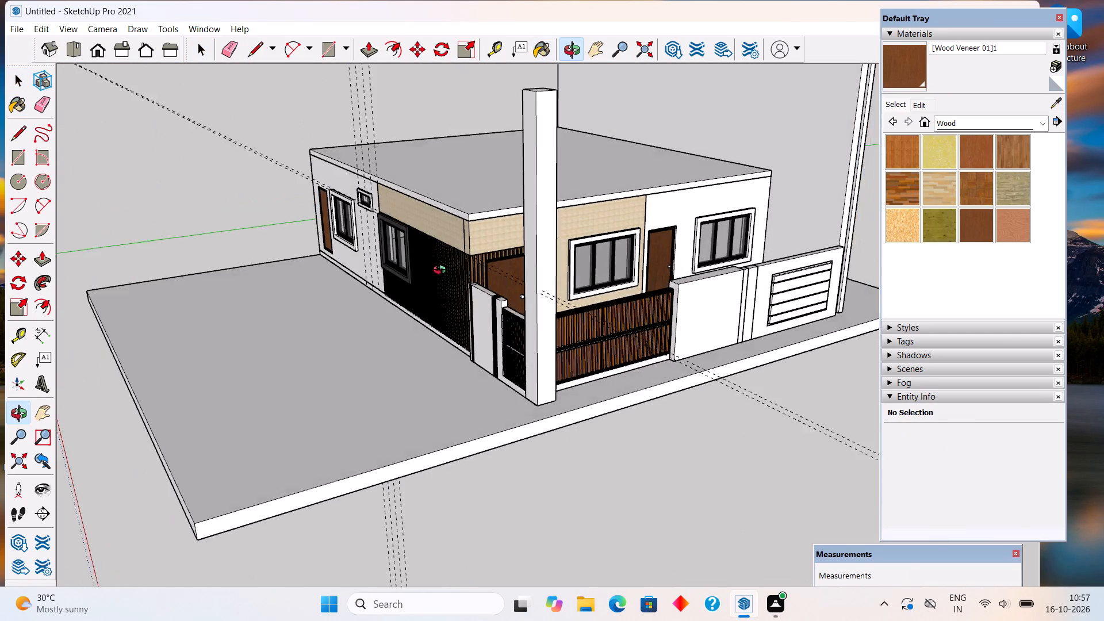
middle_click_drag(442, 271, 463, 306)
scroll(477, 284, "up", 6)
scroll(563, 357, "up", 3)
middle_click_drag(563, 357, 584, 333)
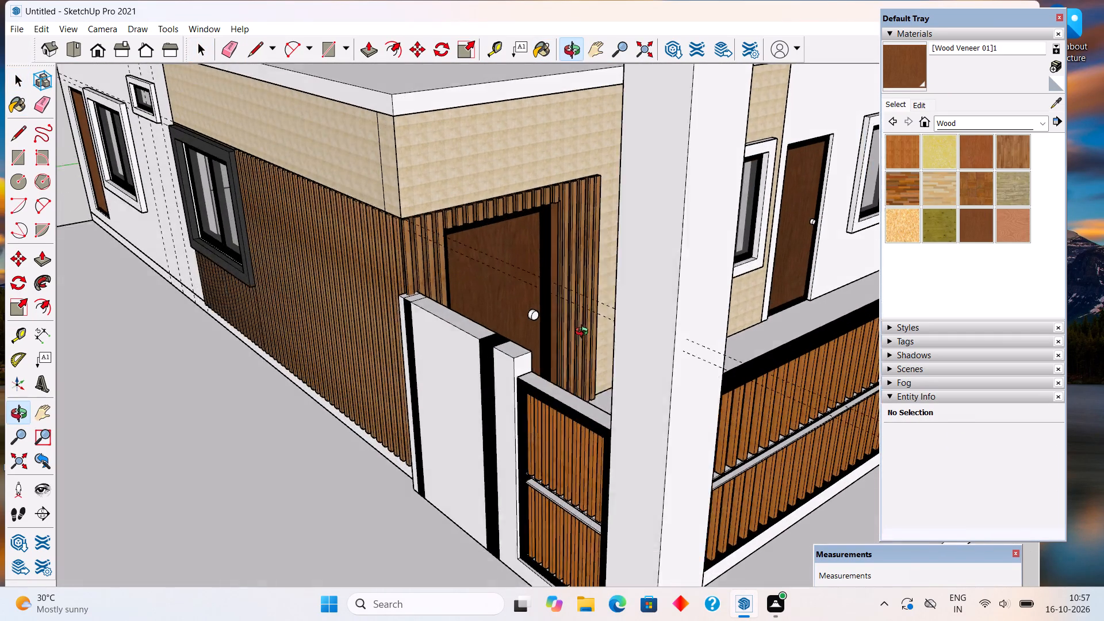
middle_click_drag(584, 333, 593, 320)
scroll(596, 340, "down", 2)
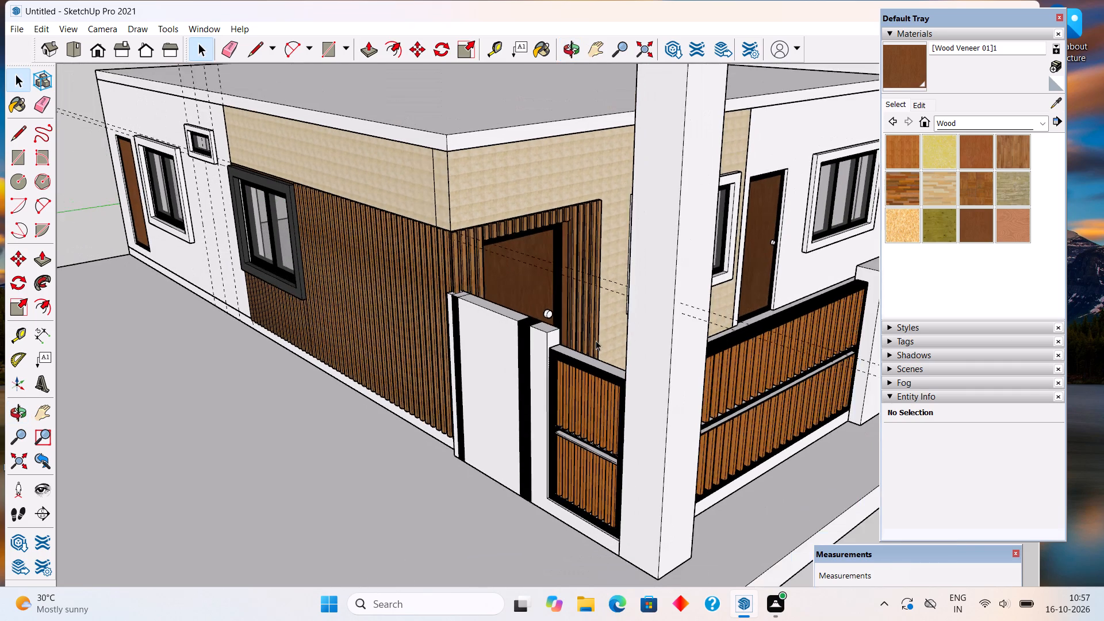
middle_click_drag(596, 341, 595, 314)
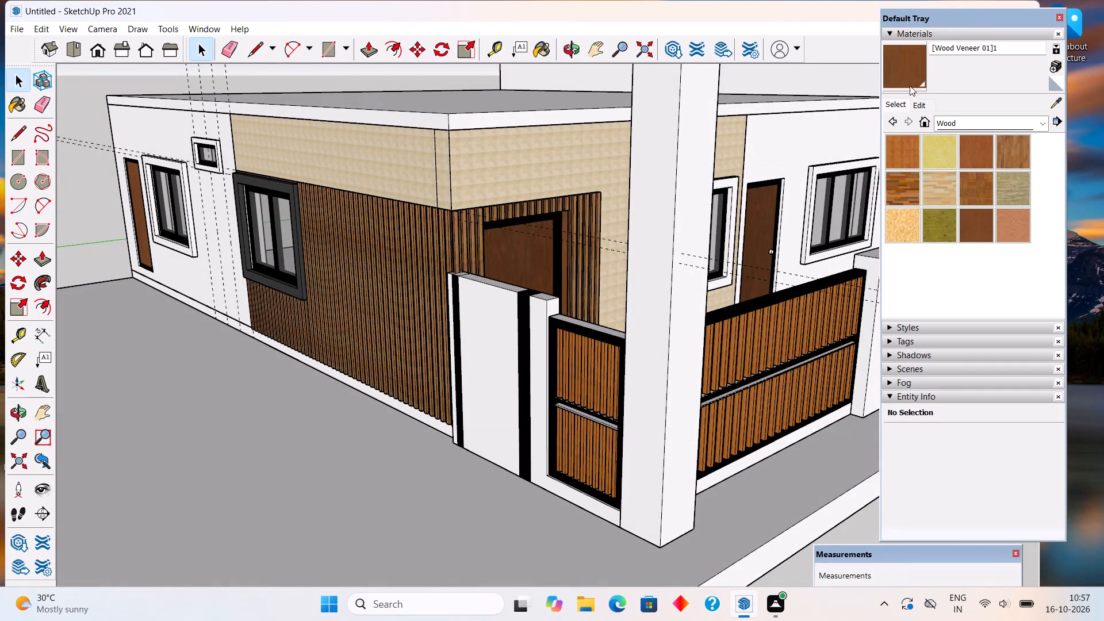
Sample Field Square Tile from the wall above the entrance door and adjust its colour brightness, settling on a light beige.
left_click(1051, 101)
left_click(604, 161)
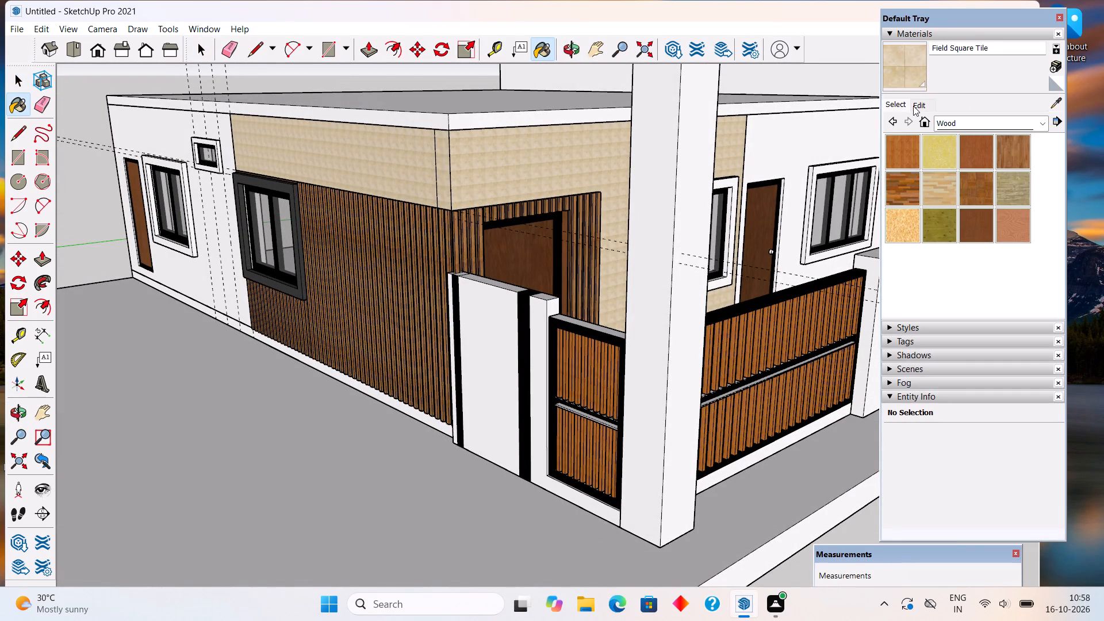
left_click(913, 106)
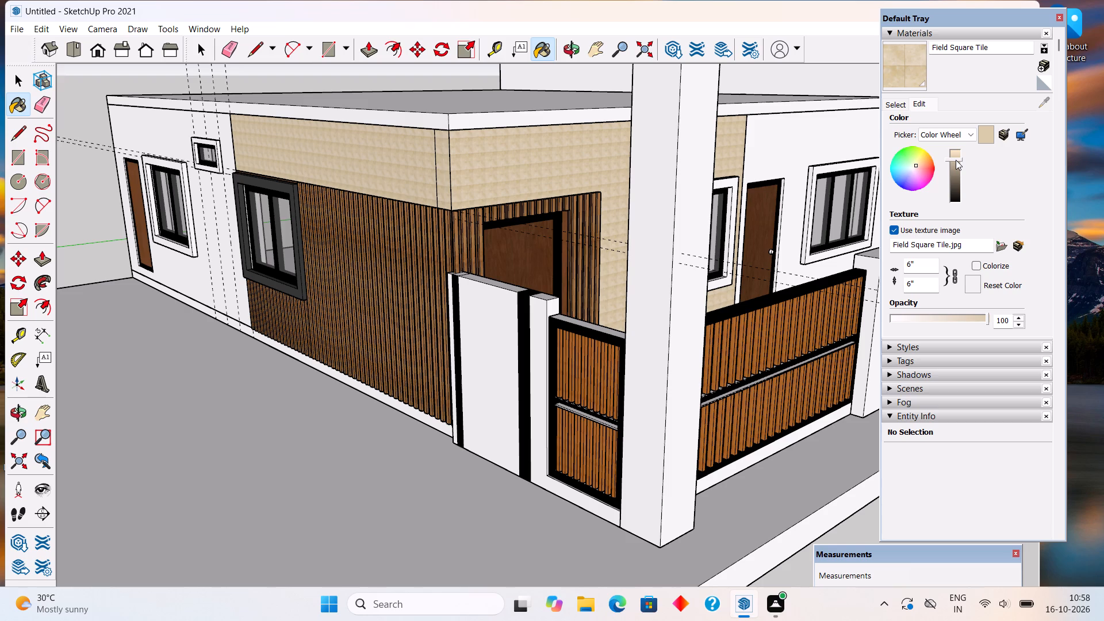
left_click_drag(956, 160, 954, 145)
left_click_drag(956, 154, 957, 202)
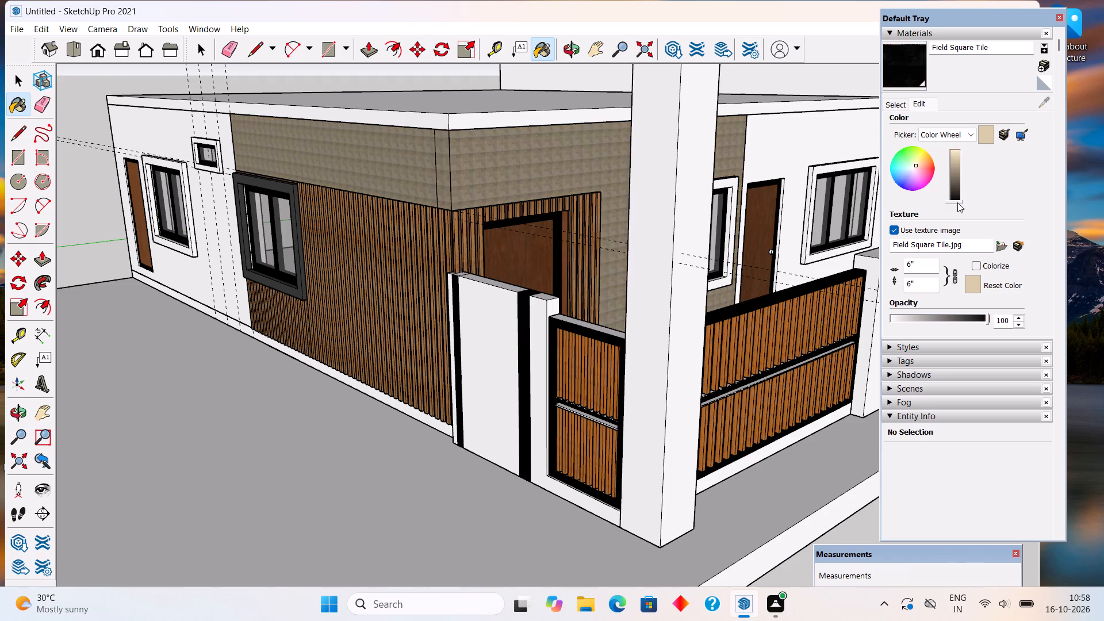
left_click_drag(957, 202, 948, 152)
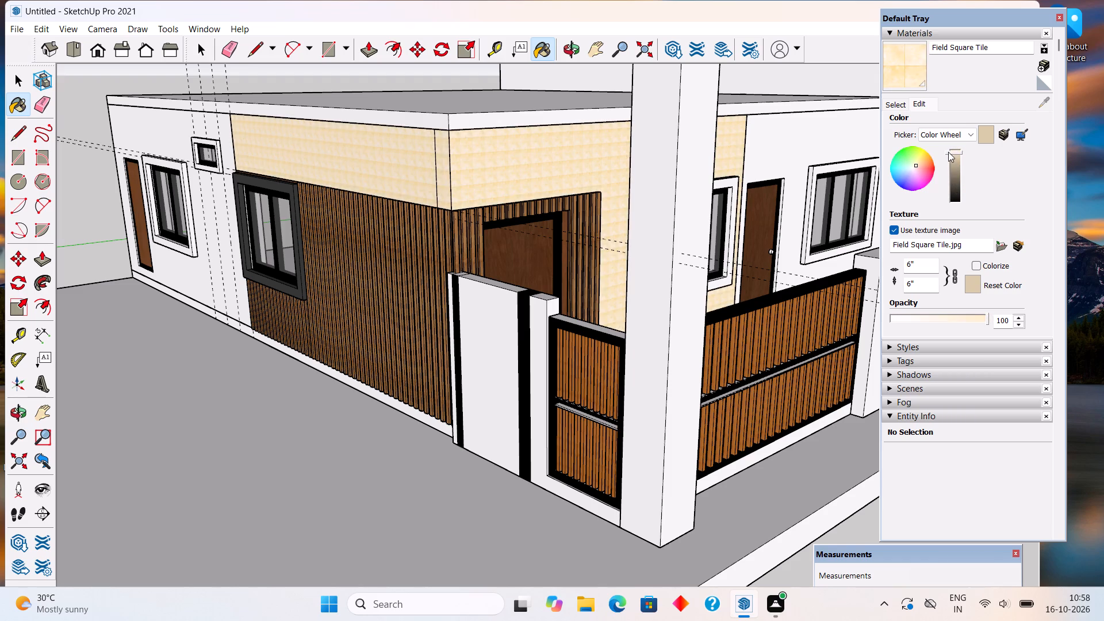
left_click_drag(948, 152, 947, 158)
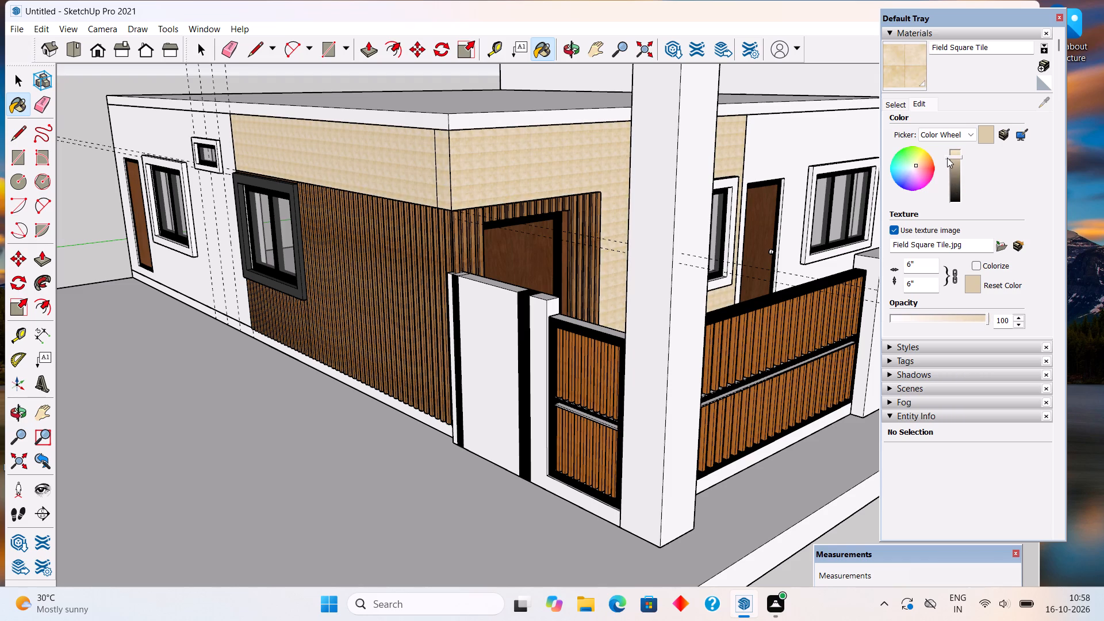
scroll(946, 157, "up", 3)
scroll(946, 156, "down", 3)
Paint the upper wall around the entrance door with Wood Floor Light from the Wood materials.
left_click(889, 103)
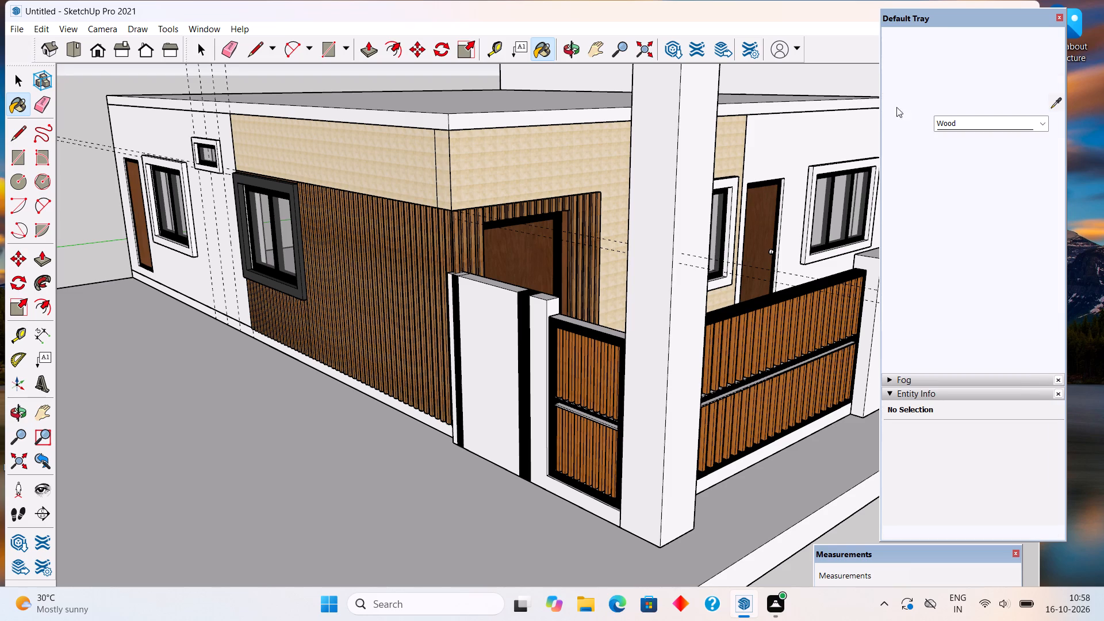
left_click(952, 121)
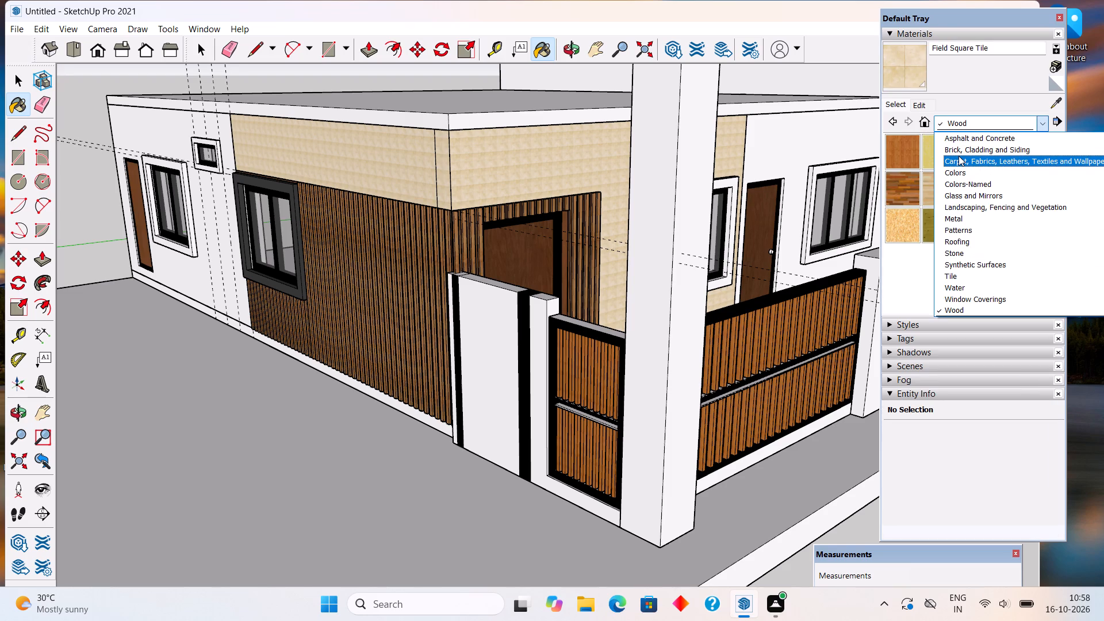
left_click(931, 191)
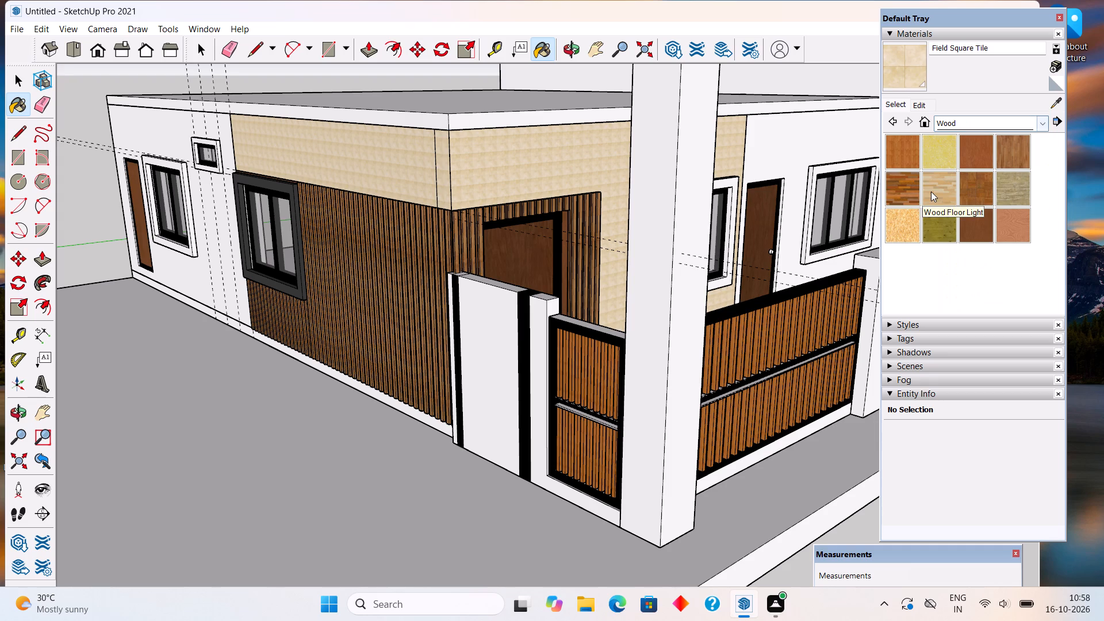
left_click(597, 169)
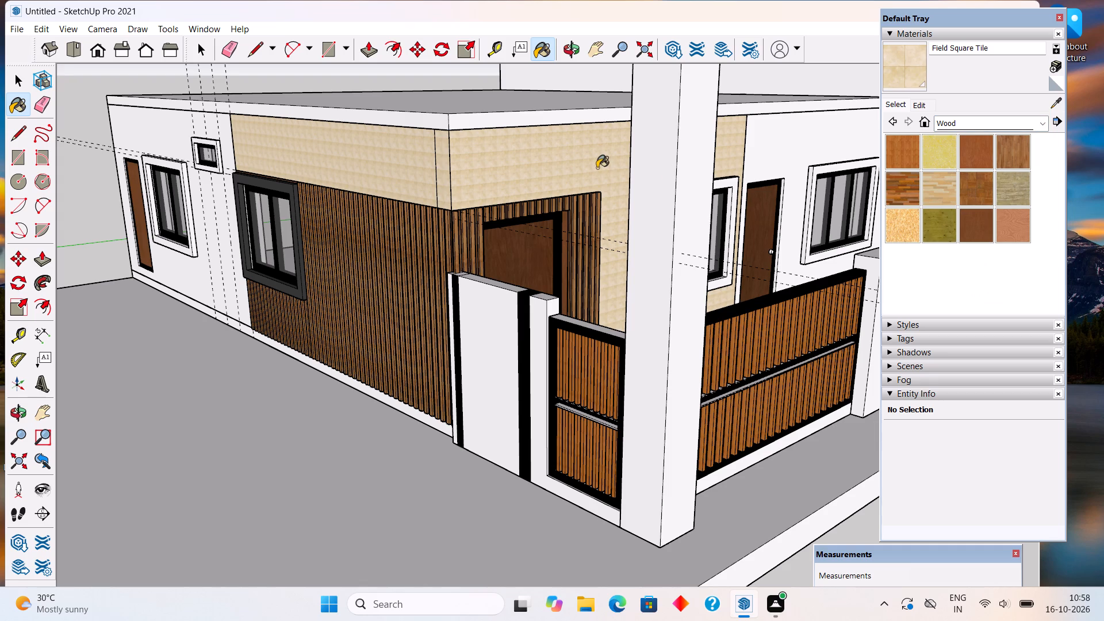
left_click(929, 185)
left_click(515, 146)
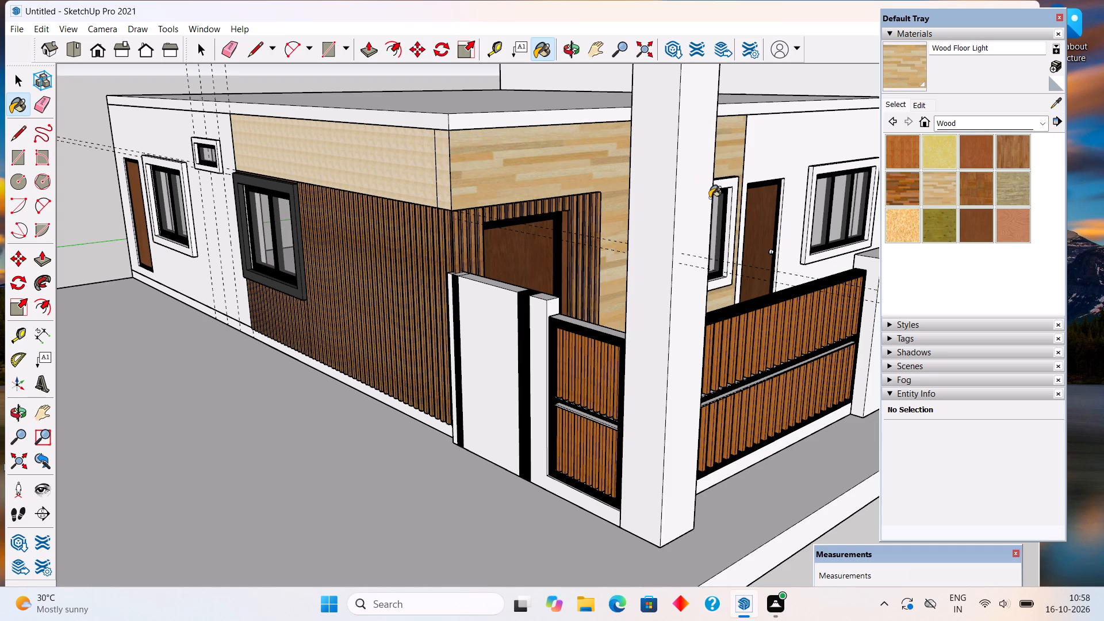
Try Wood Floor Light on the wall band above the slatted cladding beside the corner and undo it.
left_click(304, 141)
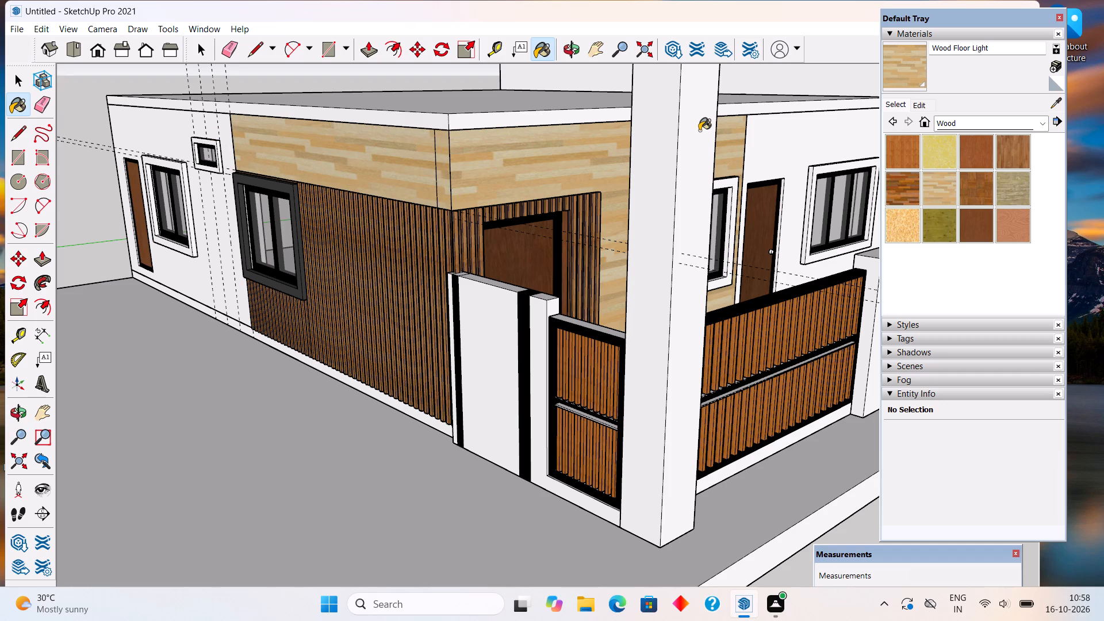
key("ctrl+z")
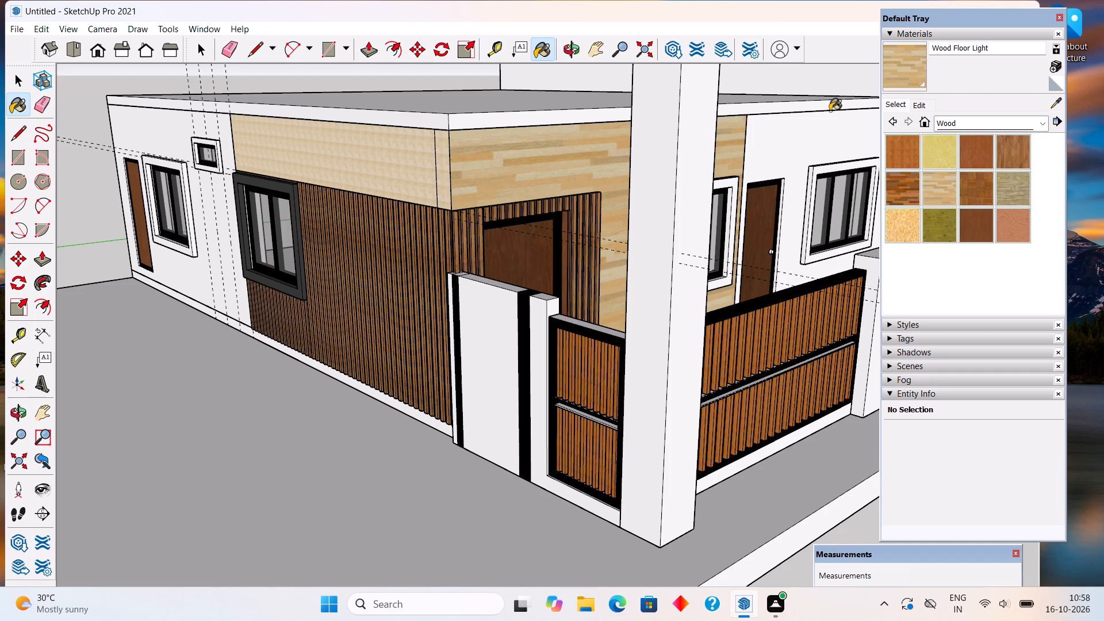
Open Wood Floor Light for editing and adjust its colour brightness slightly.
left_click(911, 103)
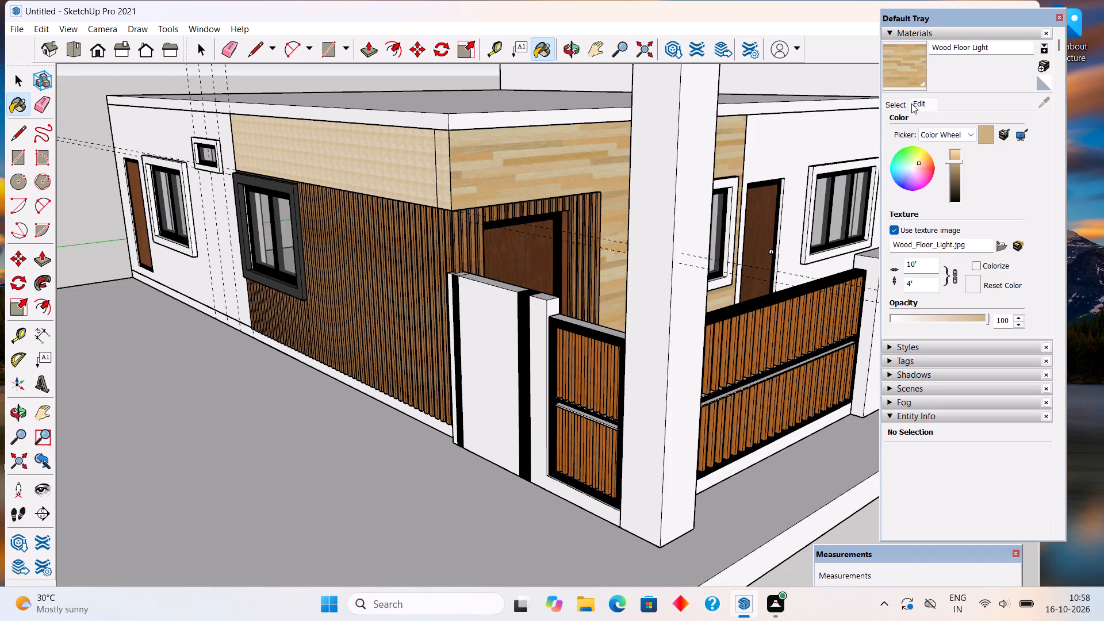
left_click(956, 160)
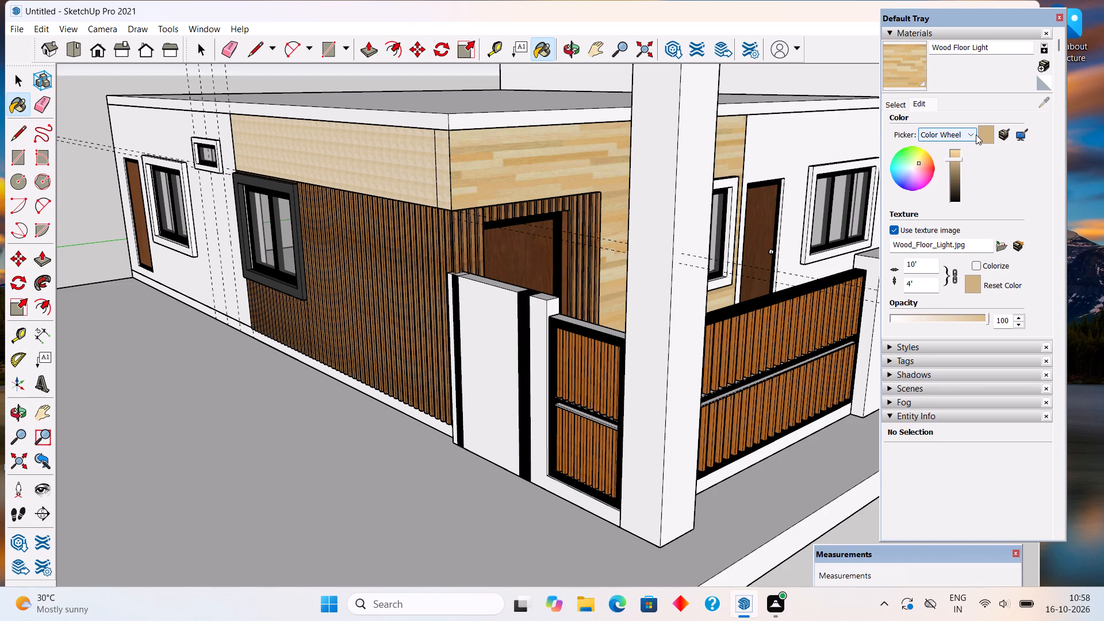
left_click(958, 162)
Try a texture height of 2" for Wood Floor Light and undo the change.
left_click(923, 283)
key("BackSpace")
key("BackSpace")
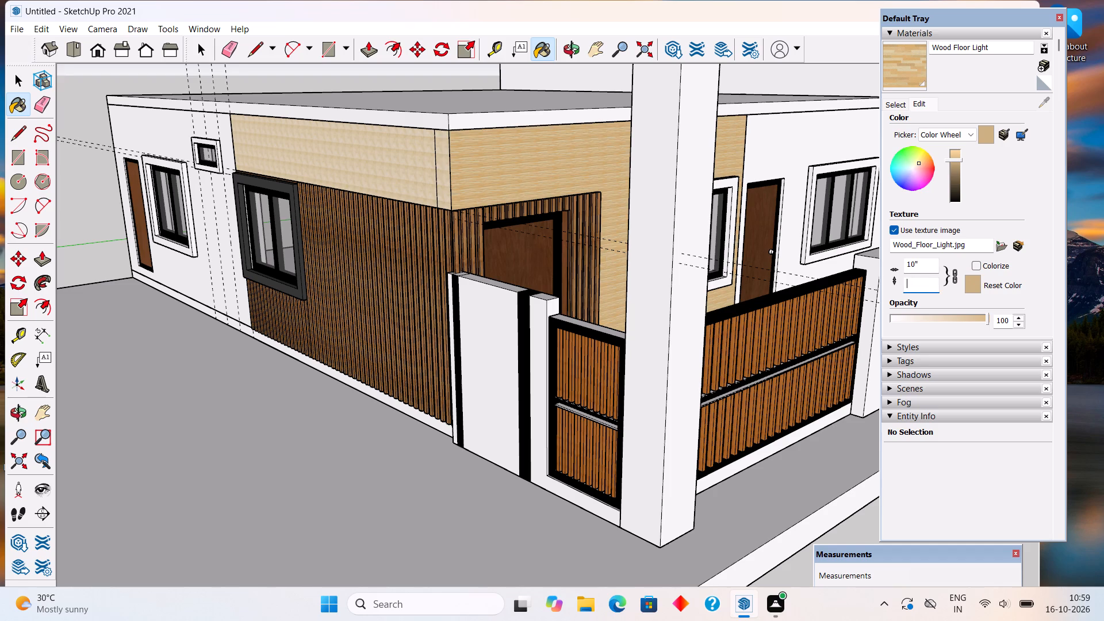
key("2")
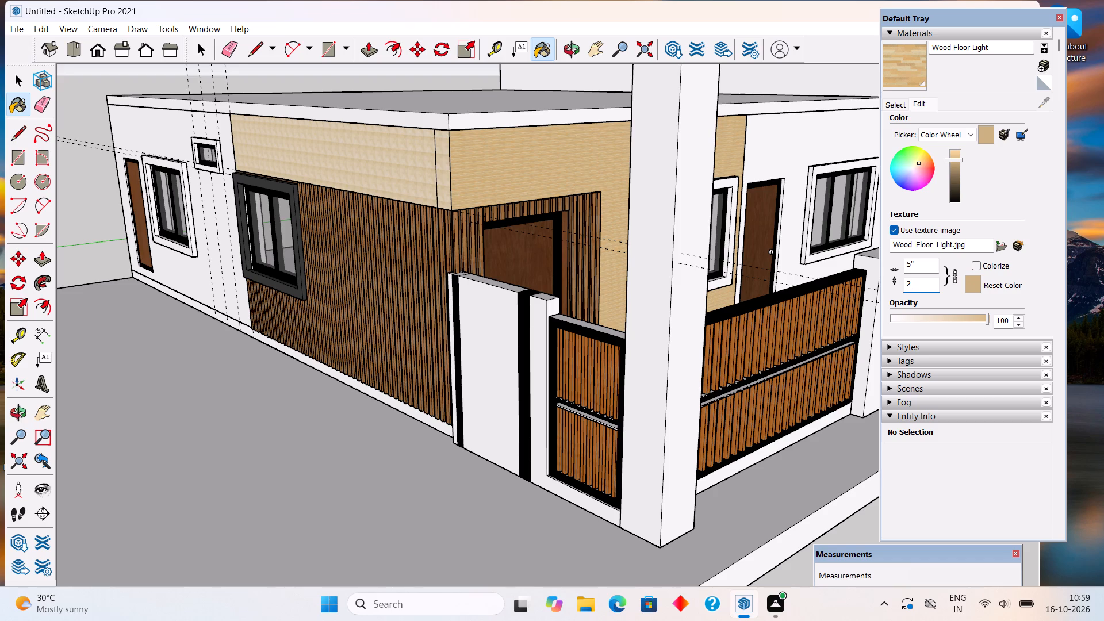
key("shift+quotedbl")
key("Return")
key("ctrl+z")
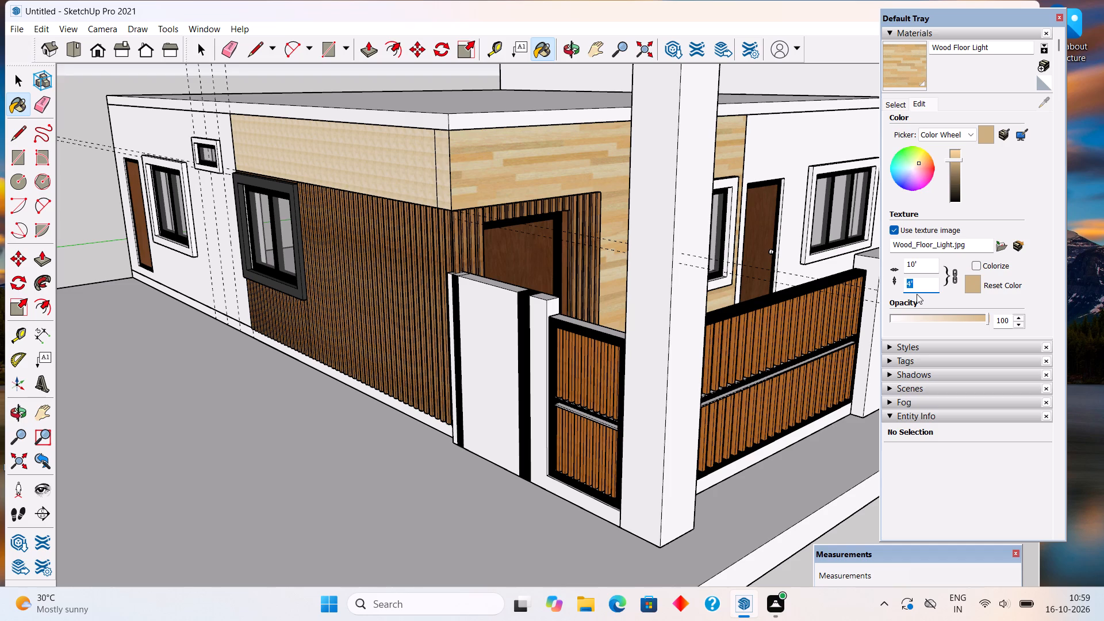
Try a texture width of 8' for Wood Floor Light and settle on 4'.
left_click(918, 267)
key("BackSpace")
key("BackSpace")
key("BackSpace")
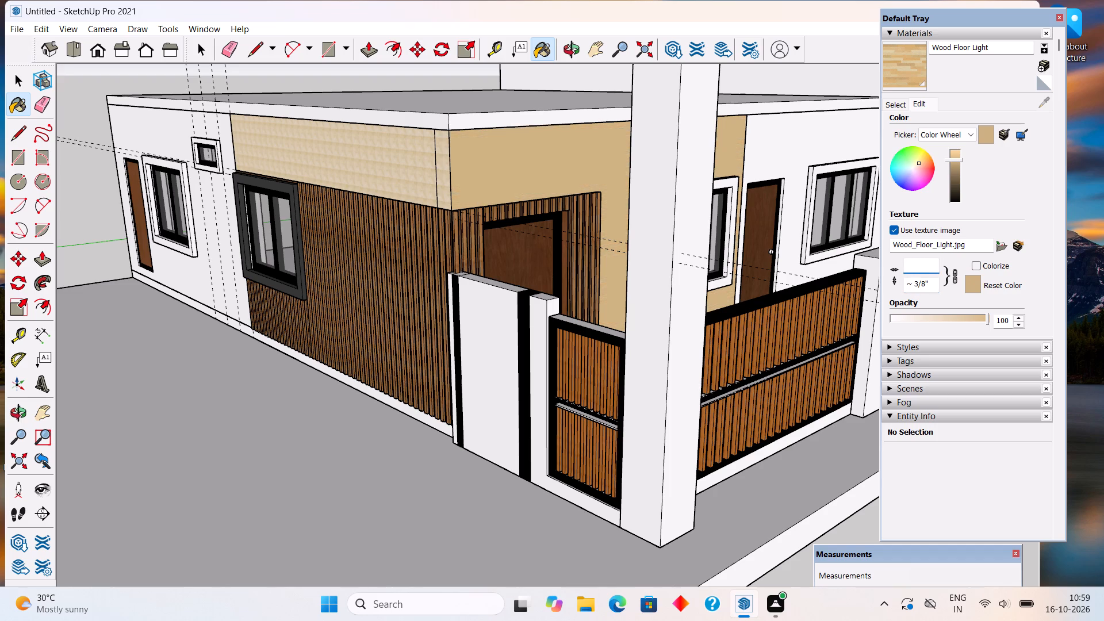
type("8'")
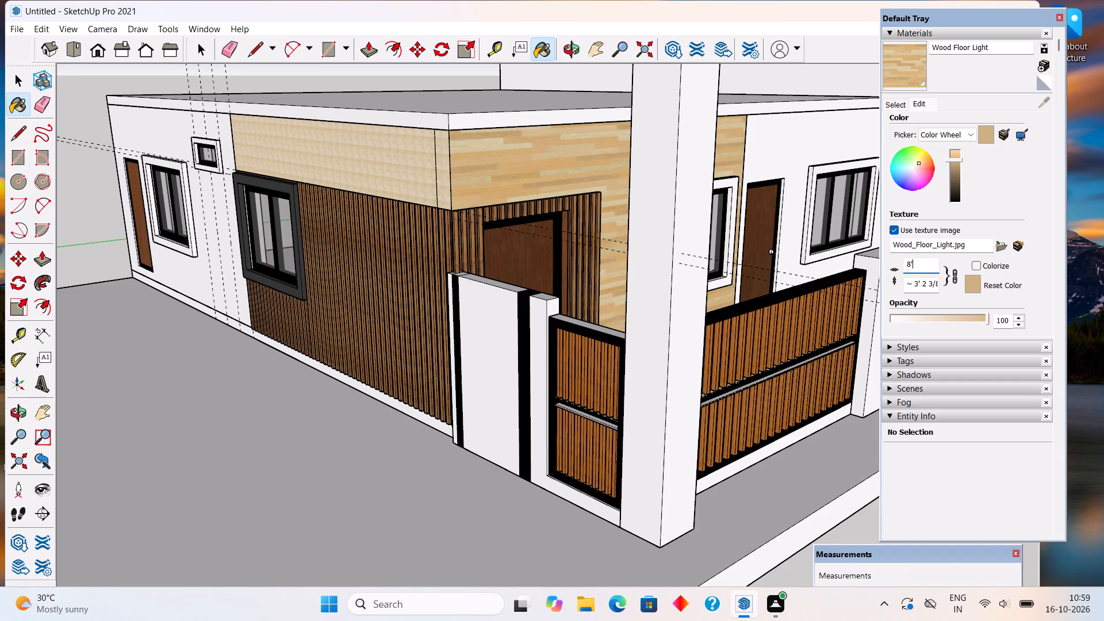
key("BackSpace")
key("BackSpace")
type("4'")
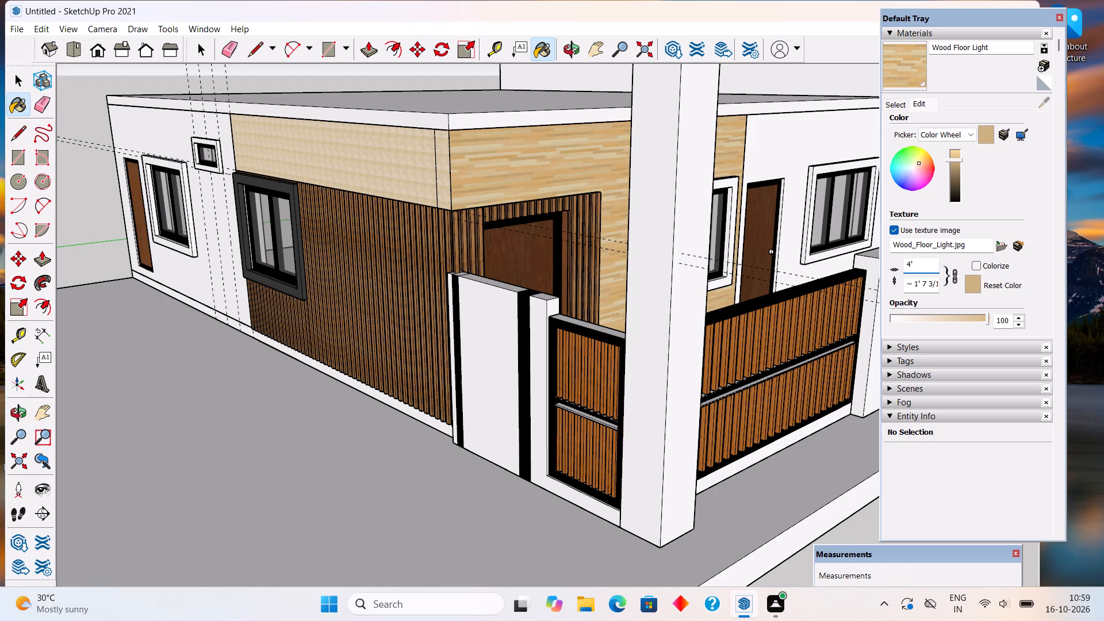
key("space")
Fine-tune the colour brightness of Wood Floor Light, trying a lighter tone before settling on a slightly darker one.
left_click(956, 159)
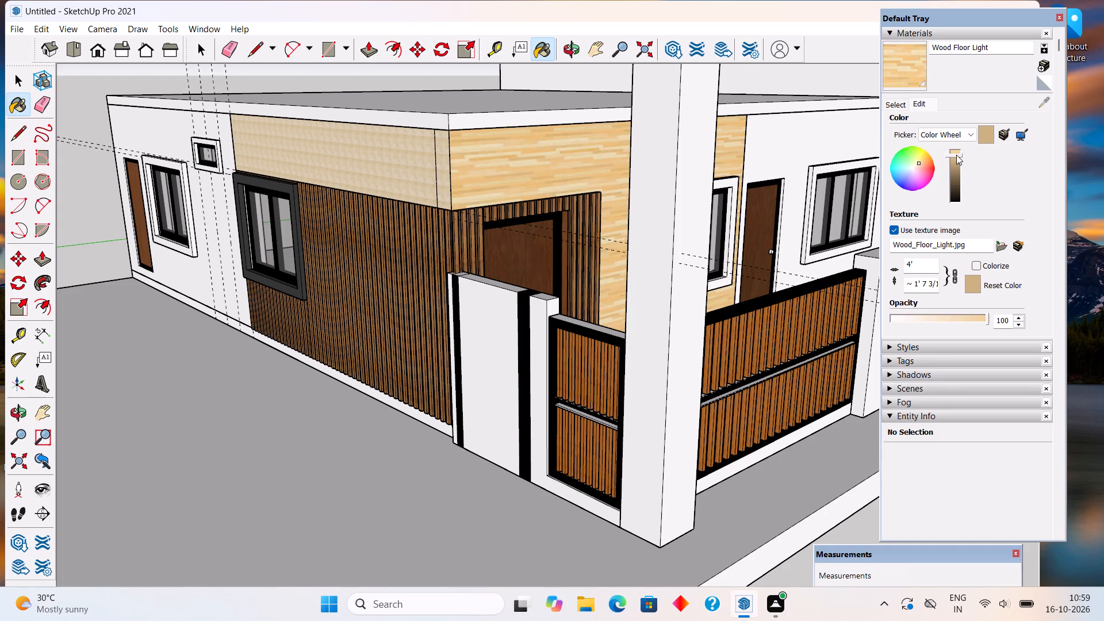
left_click_drag(956, 154, 960, 159)
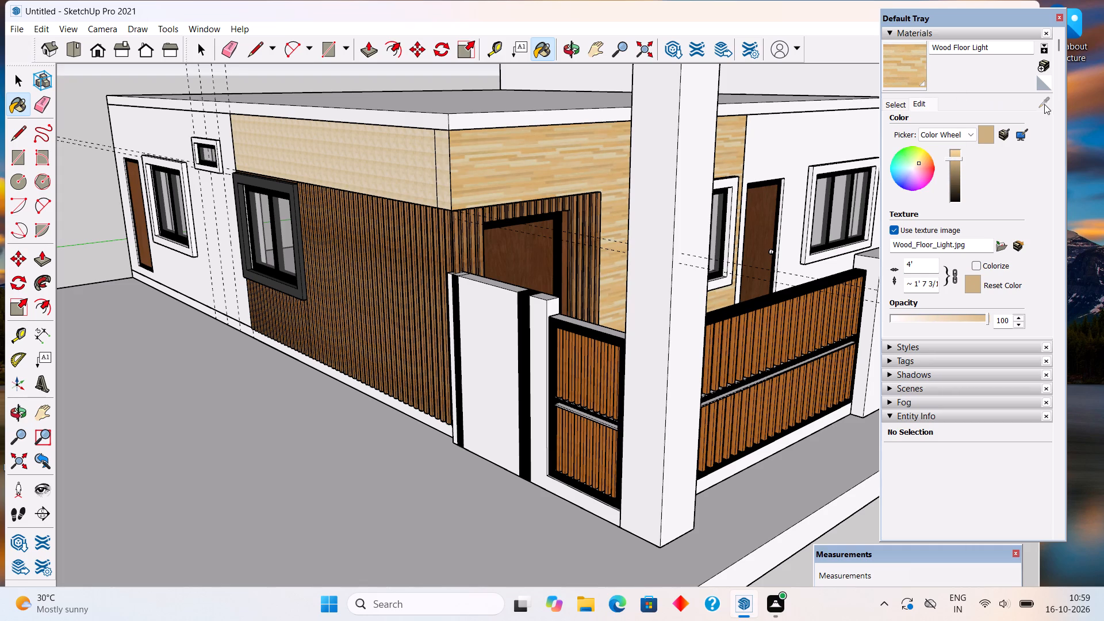
Paint the wall band above the slatted cladding beside the corner with the edited Wood Floor Light.
left_click(1045, 105)
left_click(1038, 106)
left_click(898, 78)
left_click(433, 172)
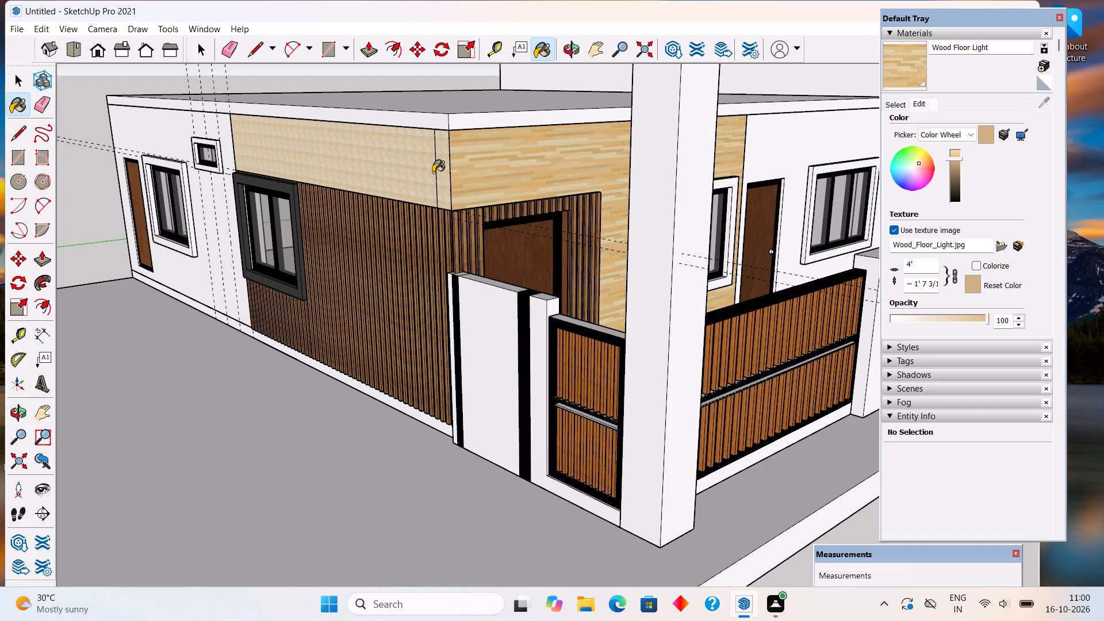
Adjust the hue of Wood Floor Light, trying pinkish and green tints and settling on a pale beige.
scroll(477, 235, "down", 3)
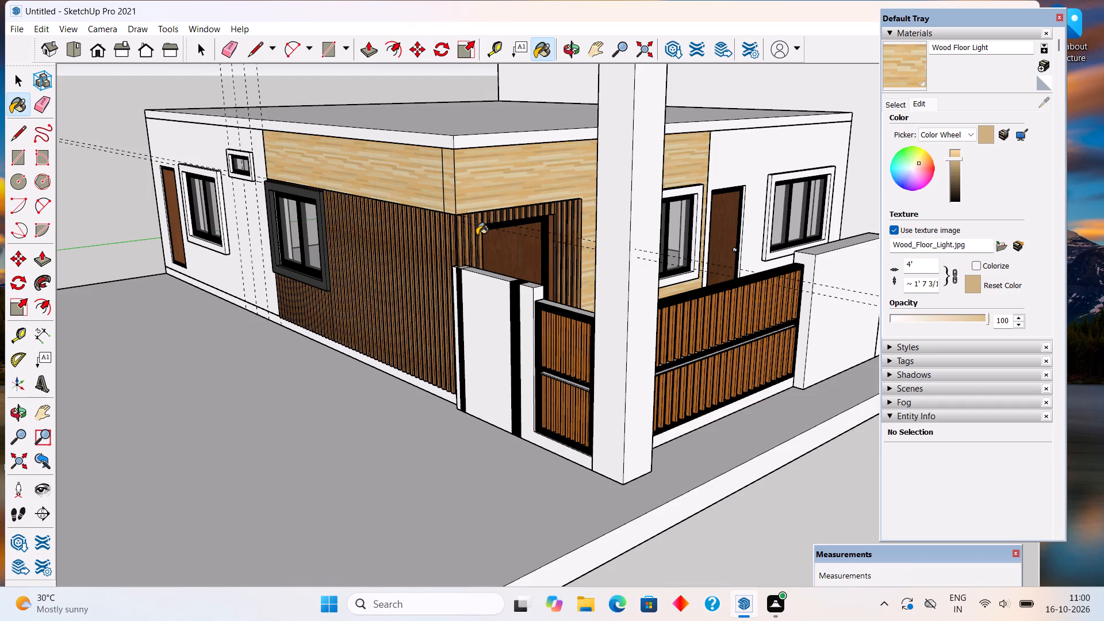
left_click(914, 169)
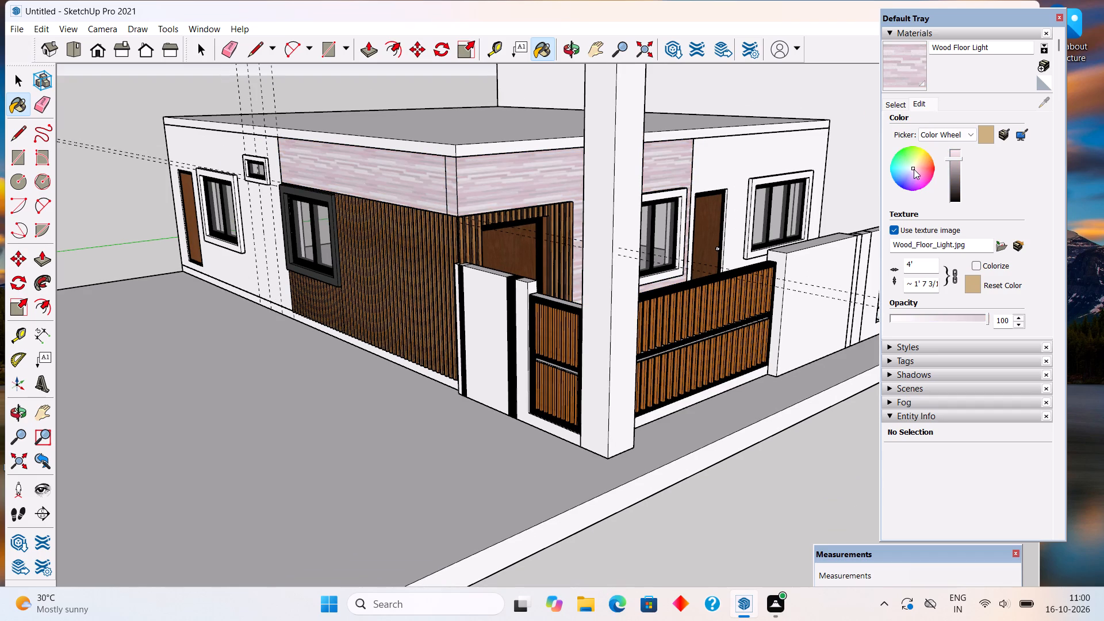
left_click(913, 162)
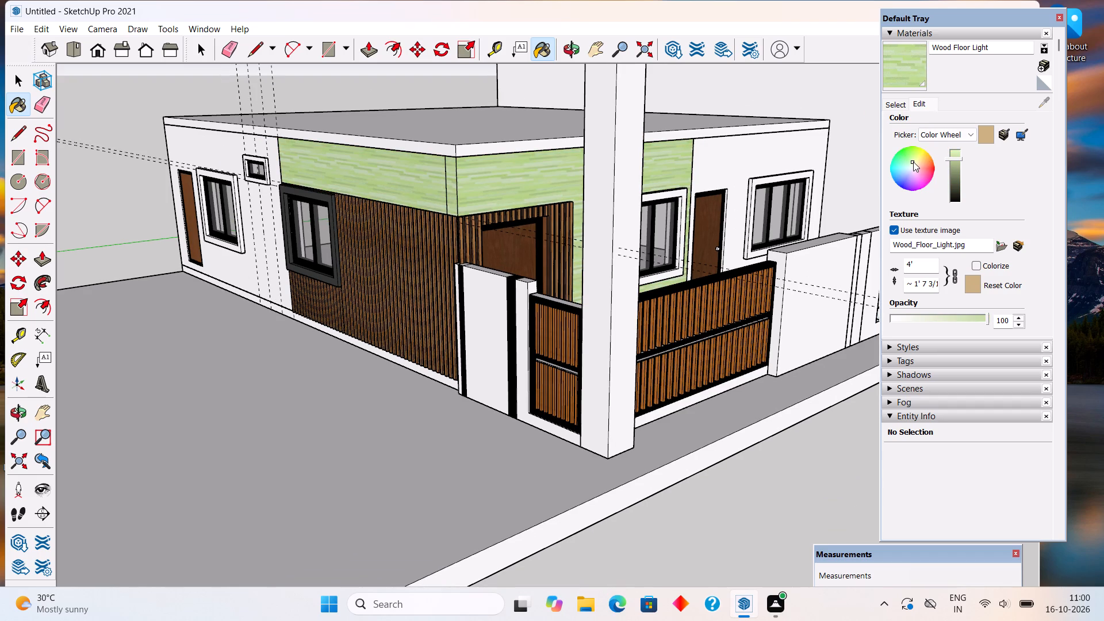
left_click(913, 162)
left_click(917, 164)
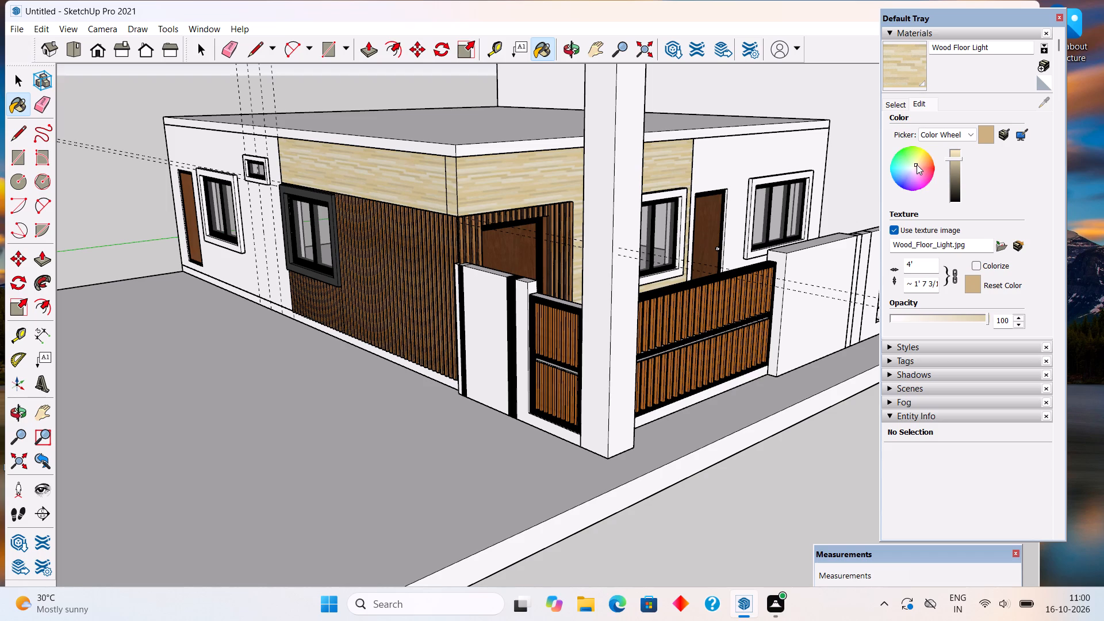
Paint the white boundary wall panel between the black strips beside the small gate with Wood Floor Light.
left_click(888, 63)
left_click(489, 310)
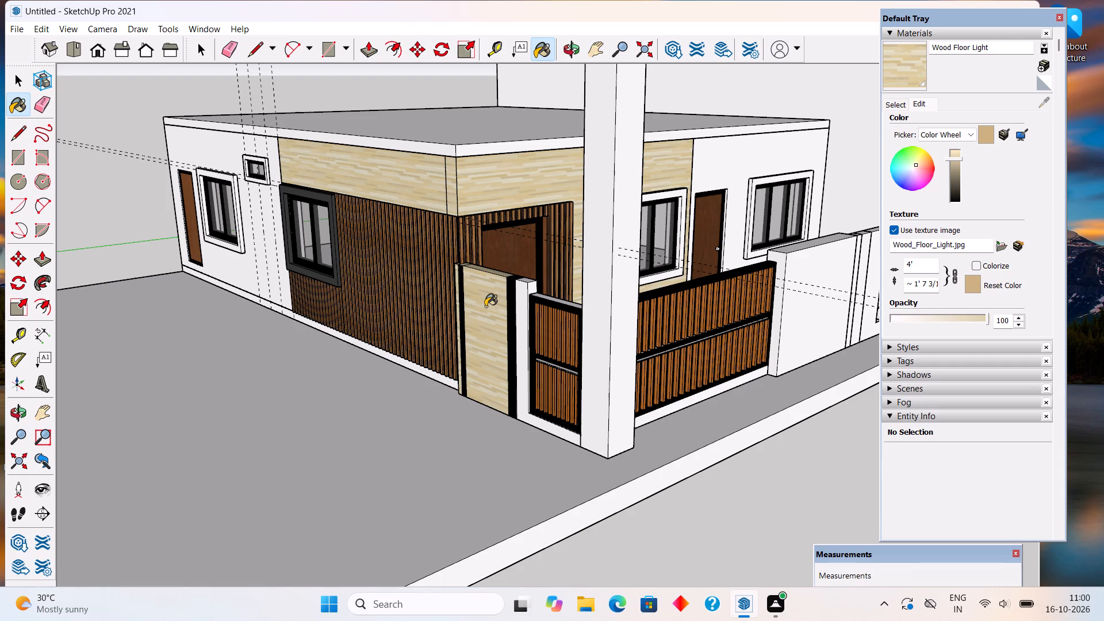
key("space")
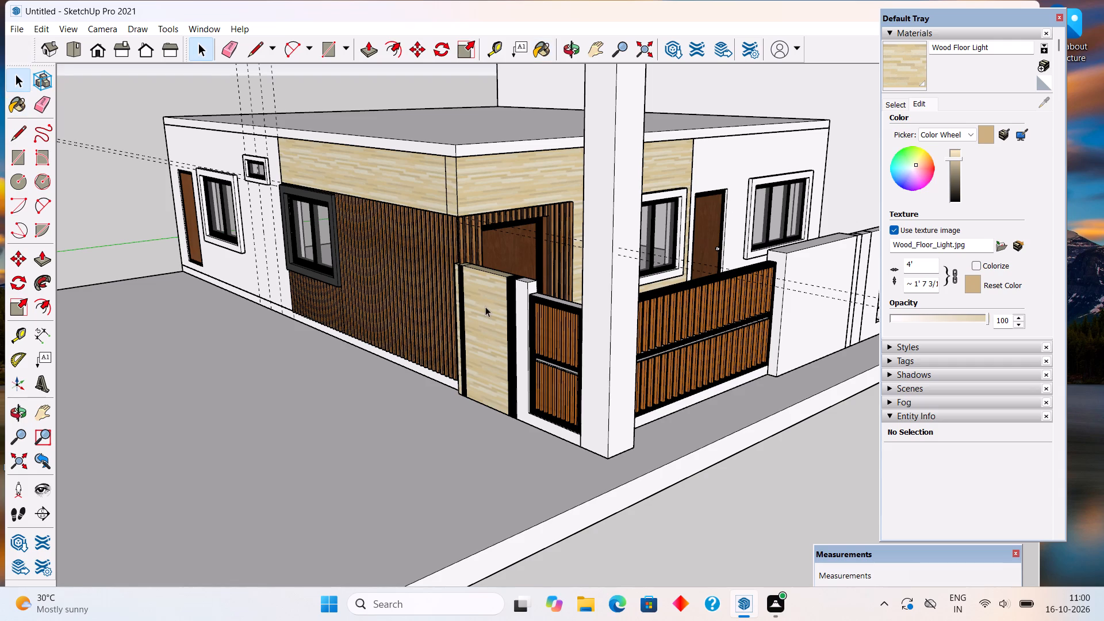
Paint the narrow strip between the slatted cladding and the boundary panel's black strip with white Color M00.
scroll(485, 306, "up", 5)
scroll(428, 304, "up", 6)
scroll(479, 357, "up", 5)
triple_click(507, 366)
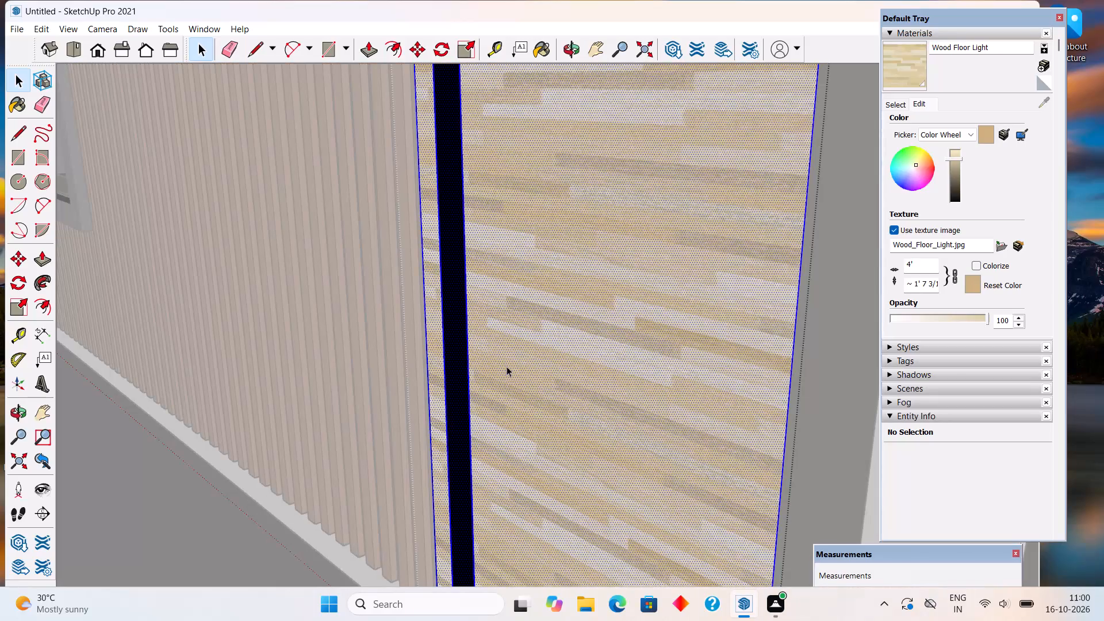
left_click(507, 366)
left_click(438, 362)
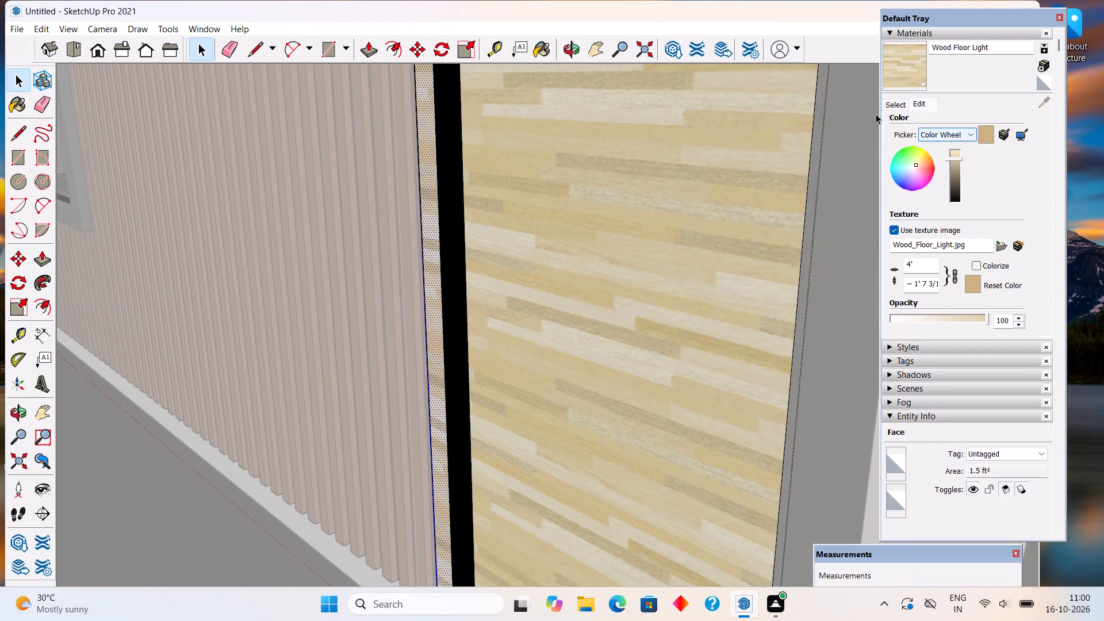
left_click(899, 103)
left_click(943, 121)
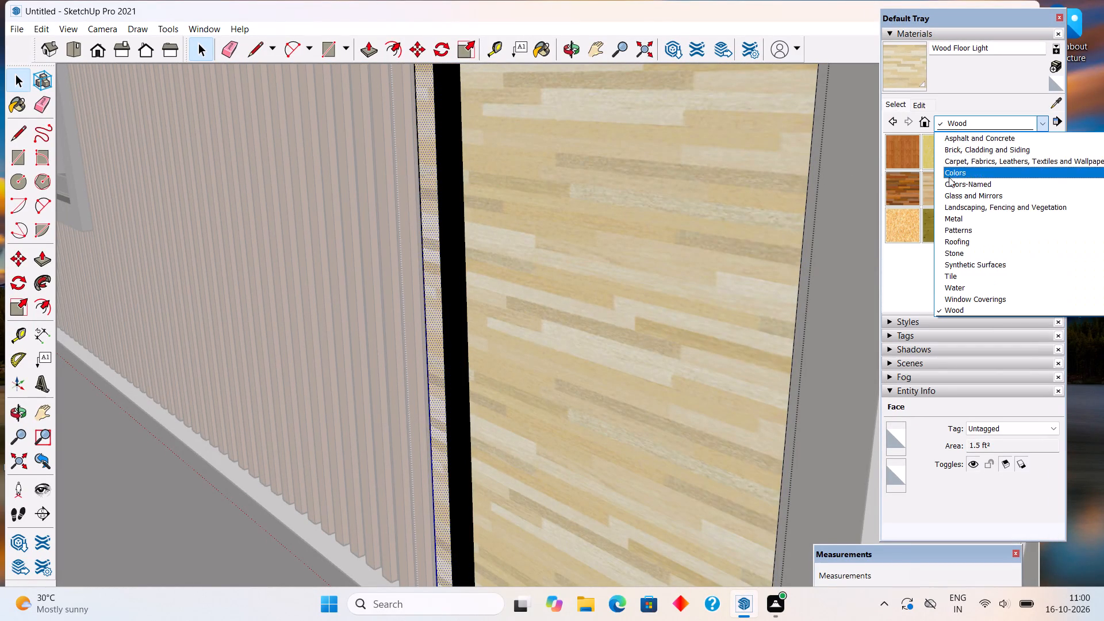
left_click(949, 177)
scroll(950, 181, "down", 12)
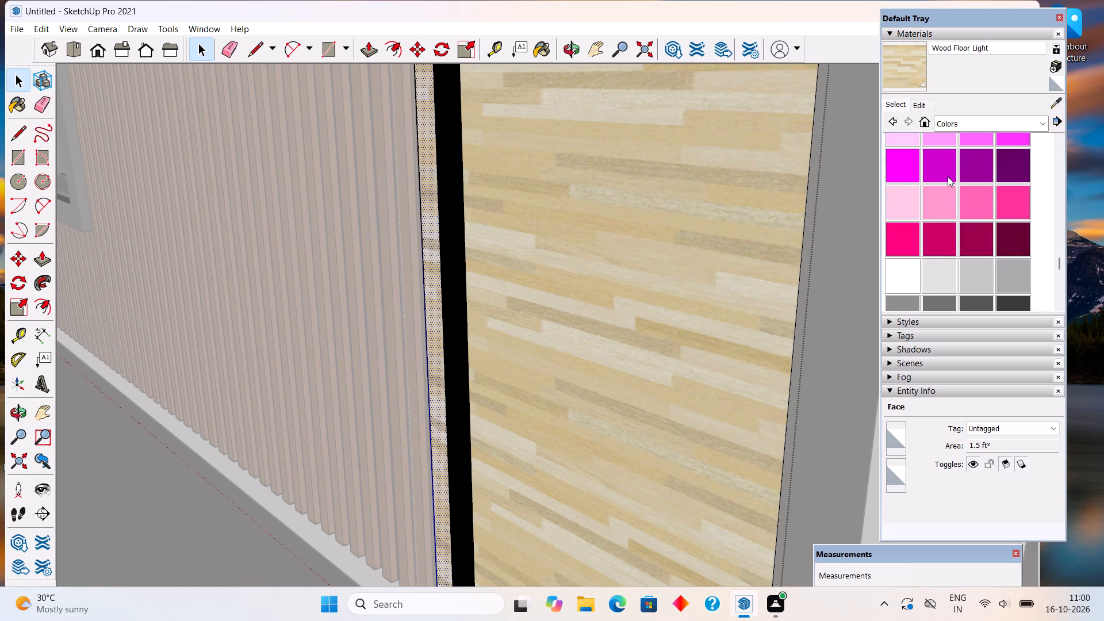
left_click(893, 220)
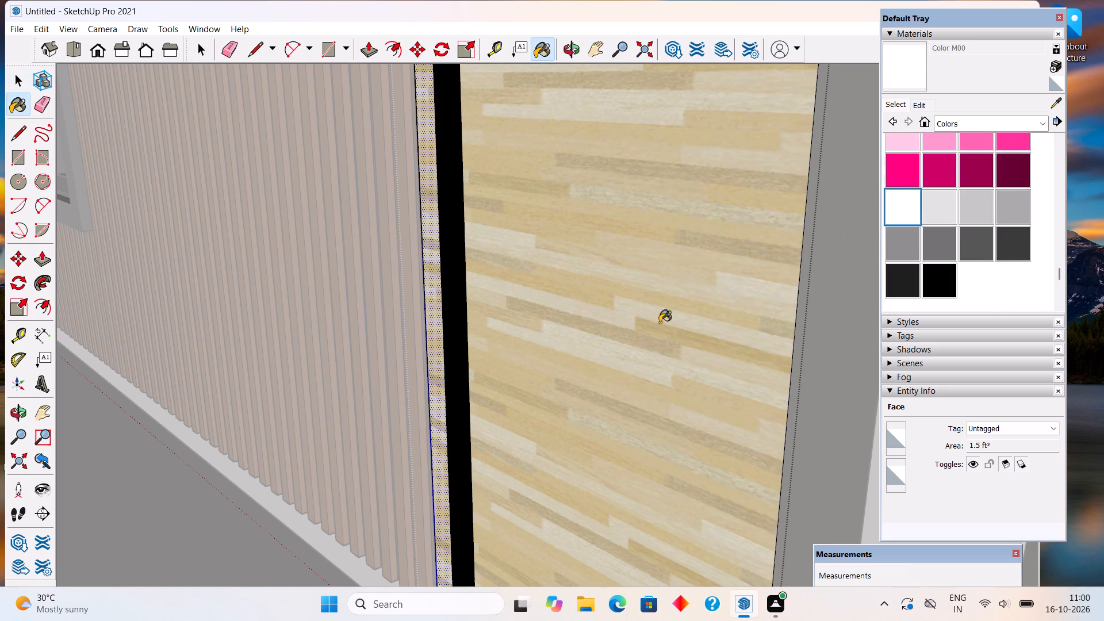
left_click(434, 371)
scroll(438, 369, "down", 6)
key("space")
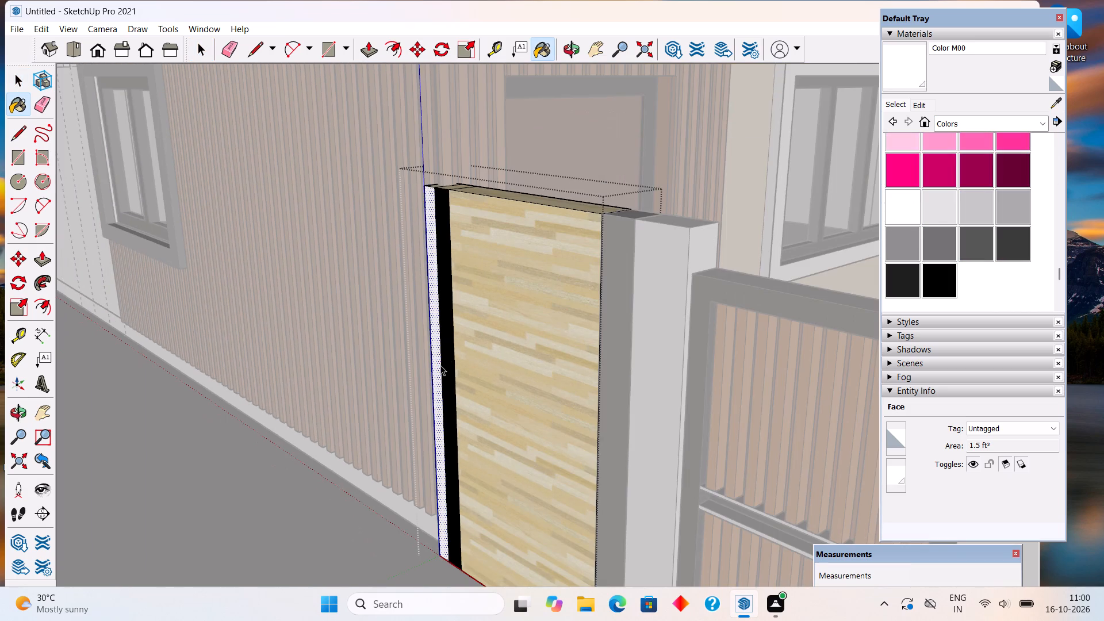
scroll(440, 363, "down", 18)
left_click(611, 490)
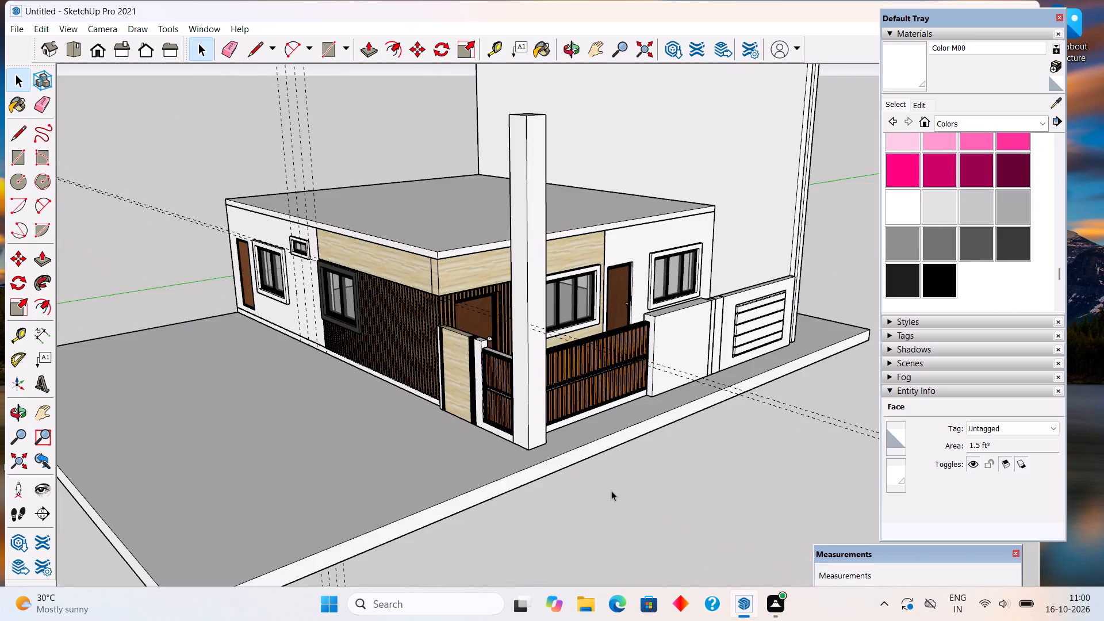
Examine the finishes on the house facades, boundary wall panel and gates from several angles and distances.
scroll(518, 446, "up", 1)
middle_click_drag(516, 444, 716, 404)
scroll(716, 404, "up", 3)
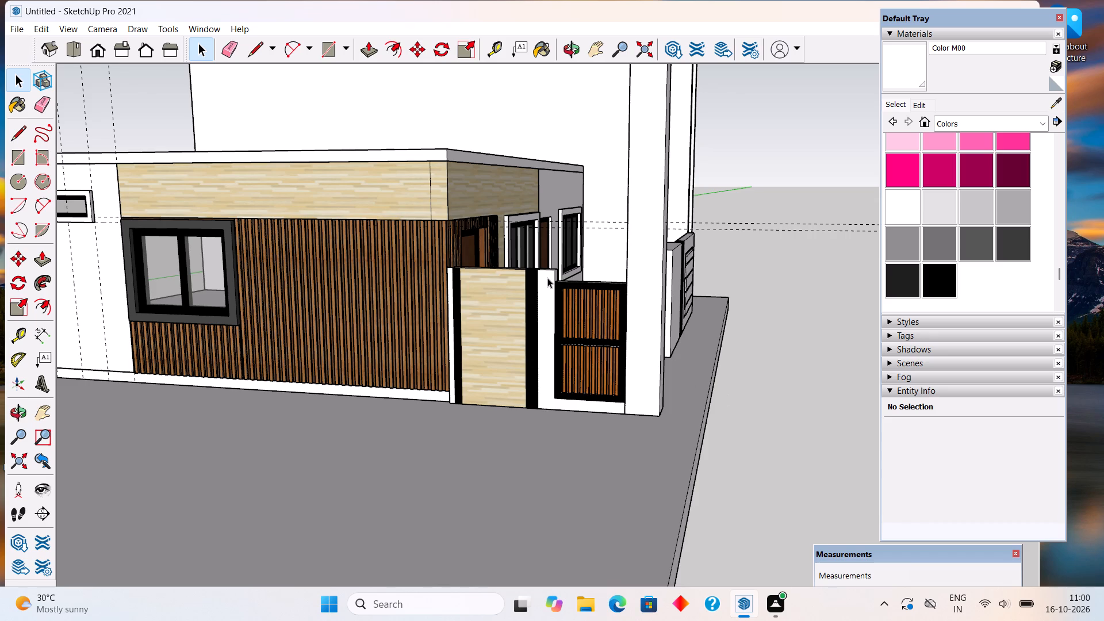
scroll(547, 278, "down", 3)
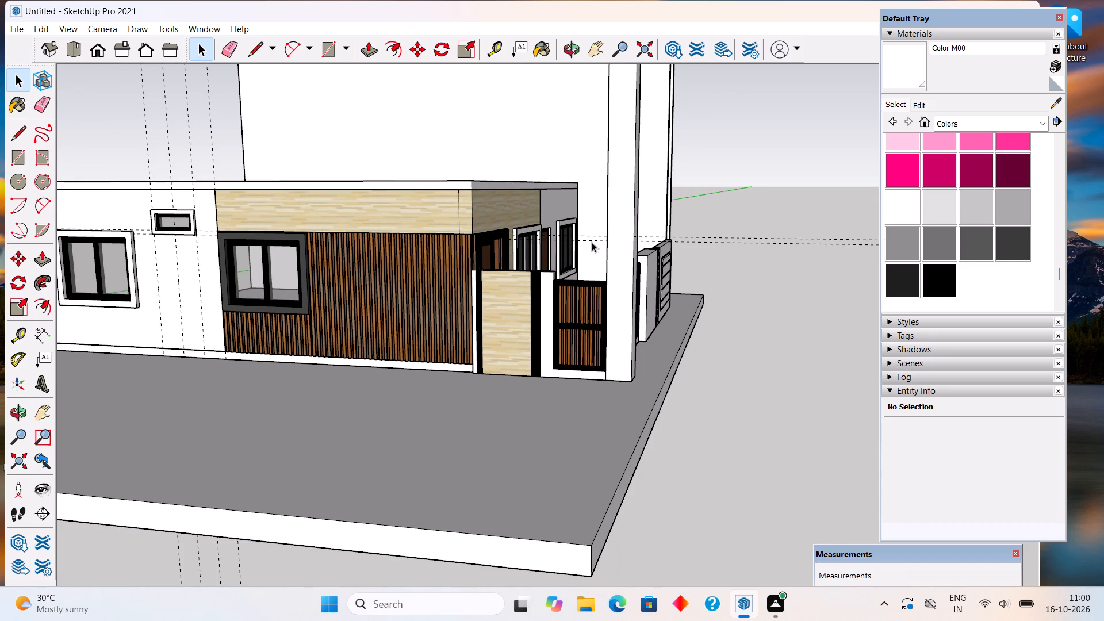
middle_click_drag(520, 277, 501, 284)
middle_click_drag(539, 258, 450, 269)
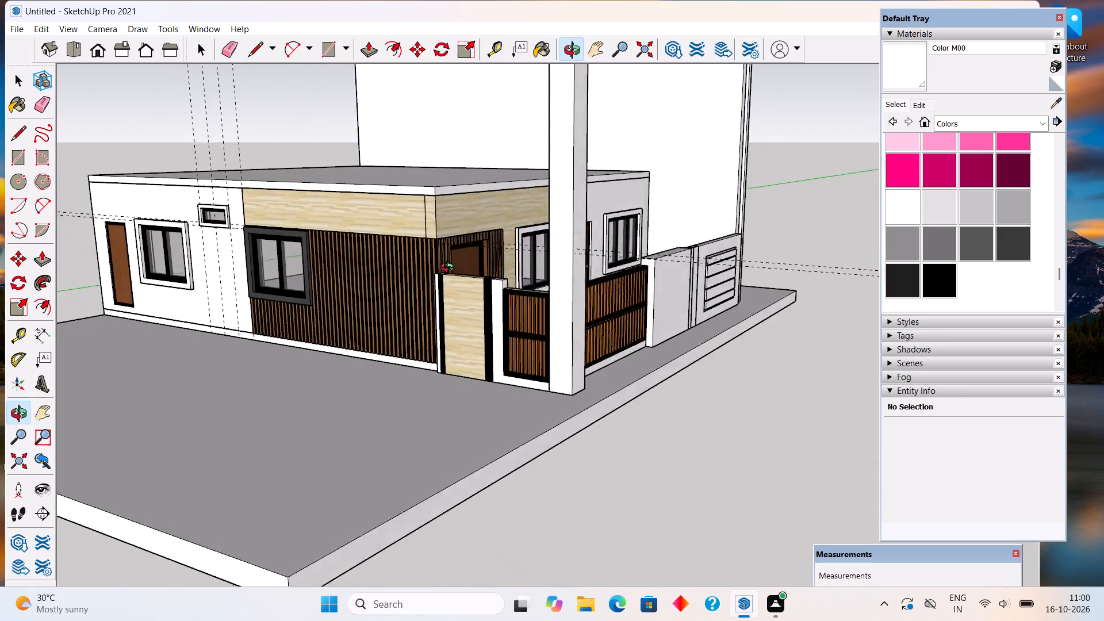
middle_click_drag(450, 269, 353, 292)
scroll(353, 292, "down", 2)
scroll(392, 261, "up", 3)
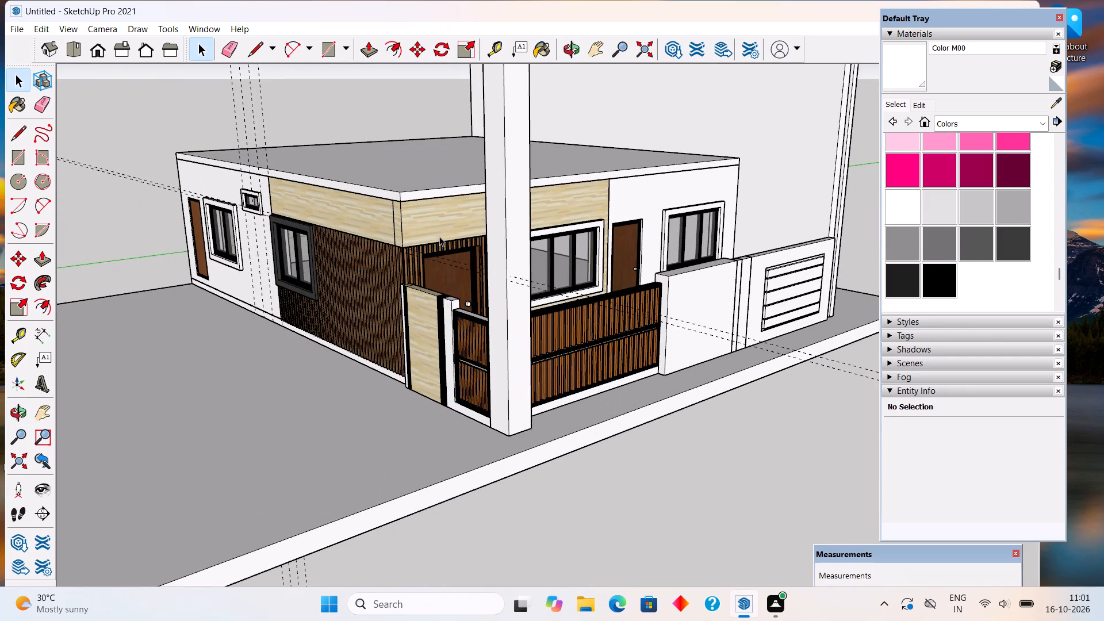
middle_click_drag(497, 227, 714, 228)
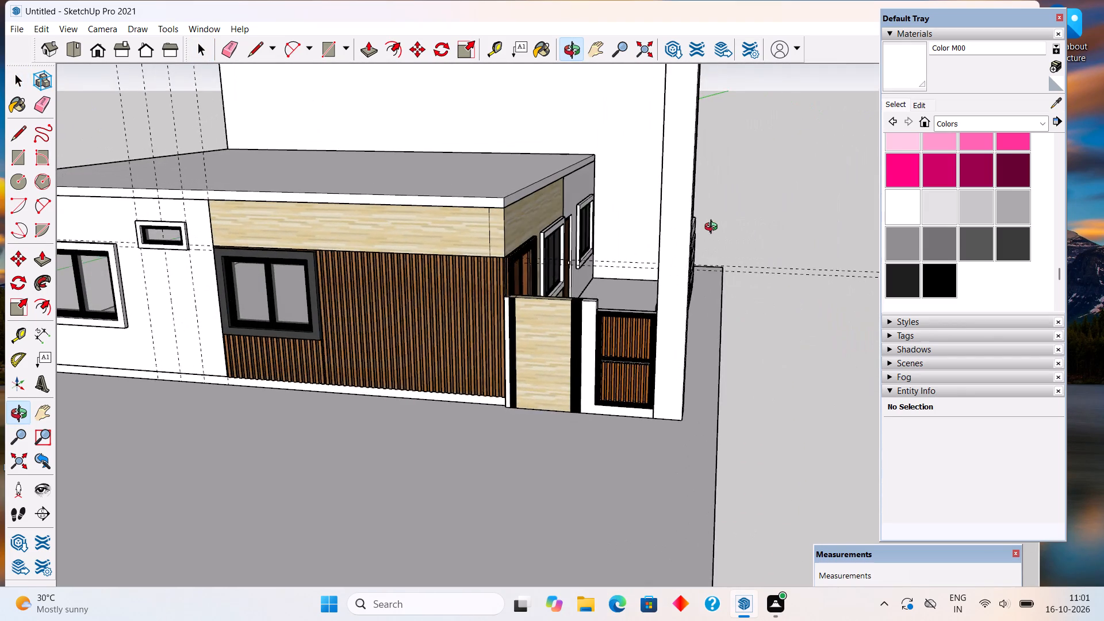
middle_click_drag(714, 228, 542, 145)
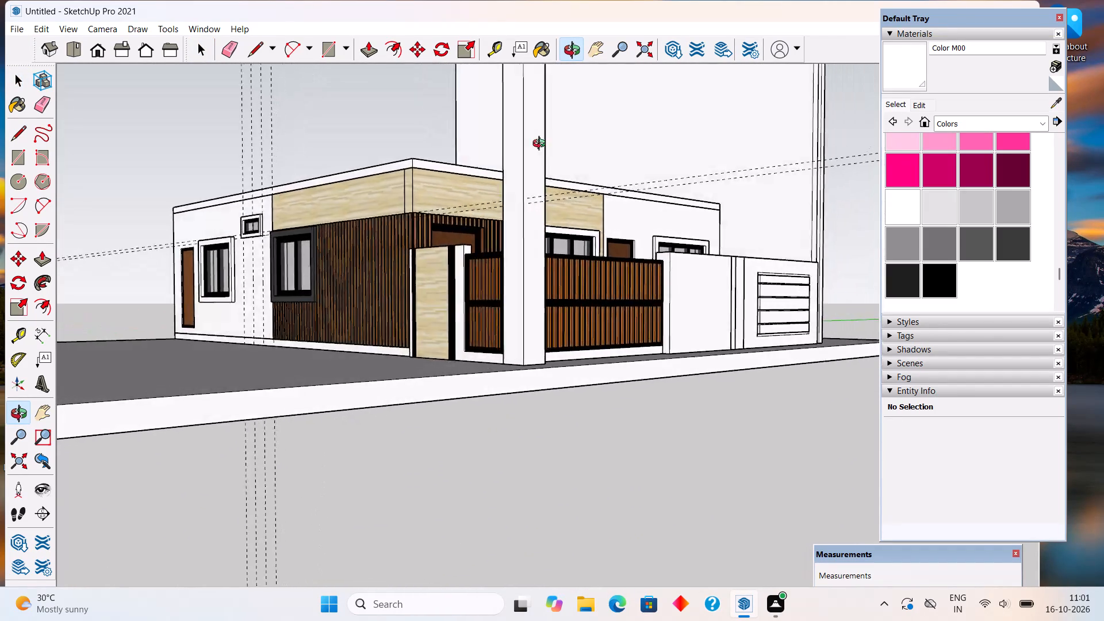
middle_click_drag(542, 145, 753, 211)
scroll(752, 210, "down", 7)
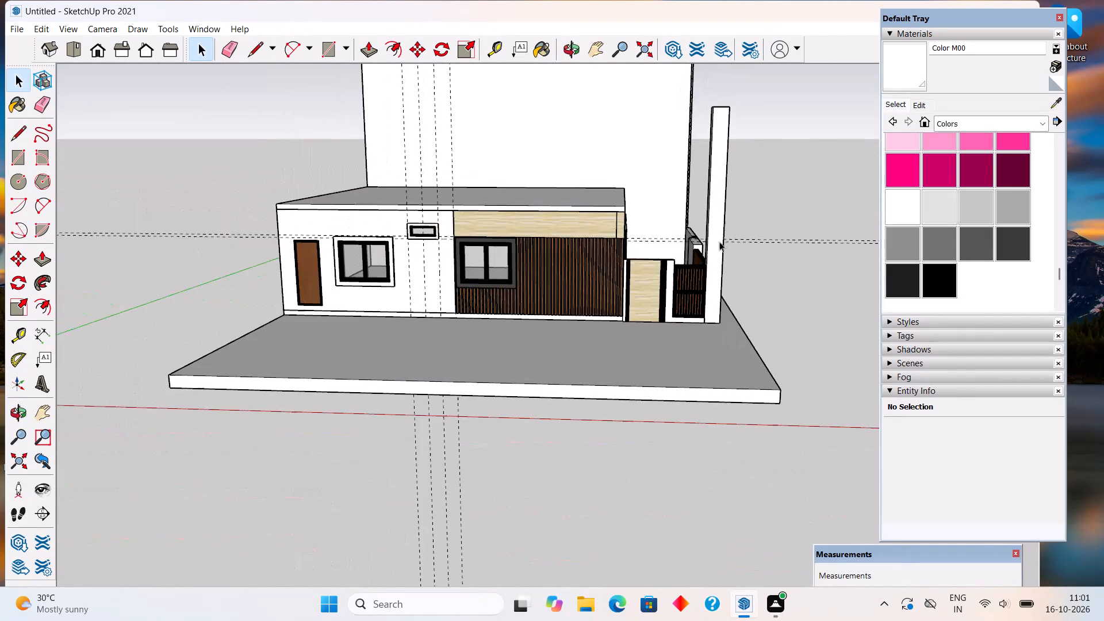
middle_click_drag(624, 258, 812, 301)
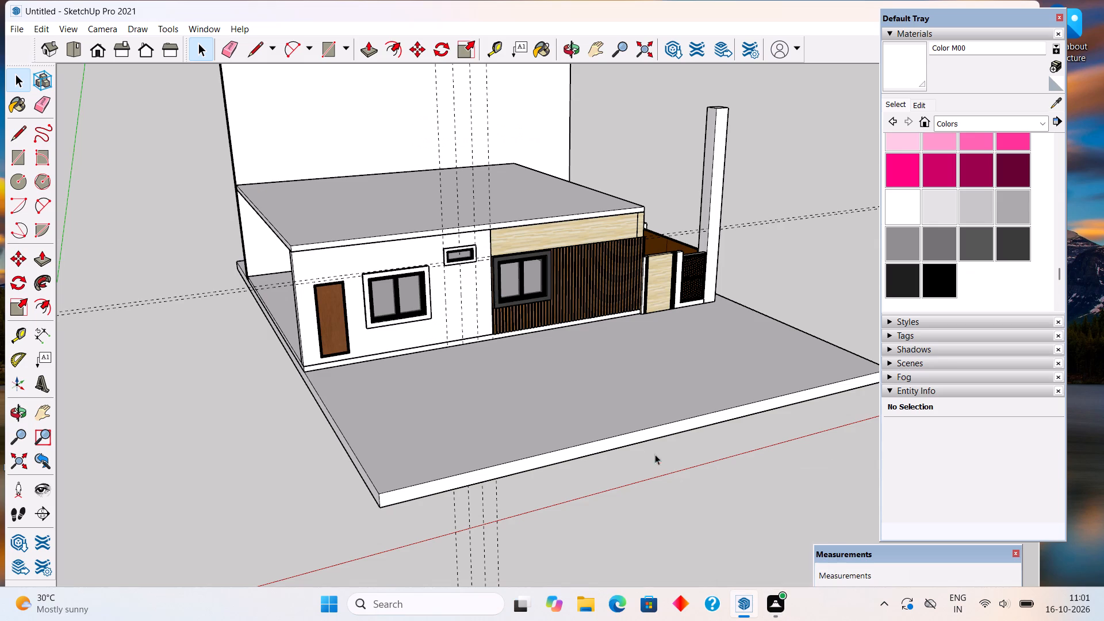
scroll(660, 404, "down", 8)
middle_click_drag(684, 354, 566, 354)
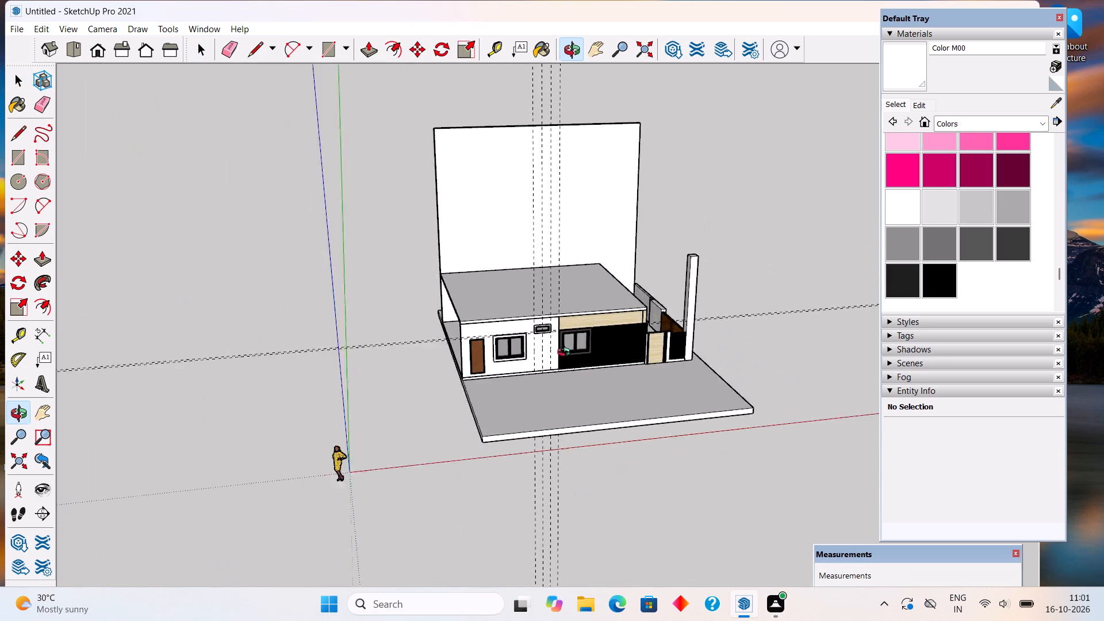
middle_click_drag(566, 354, 470, 350)
middle_click_drag(791, 313, 600, 317)
middle_click_drag(789, 279, 722, 284)
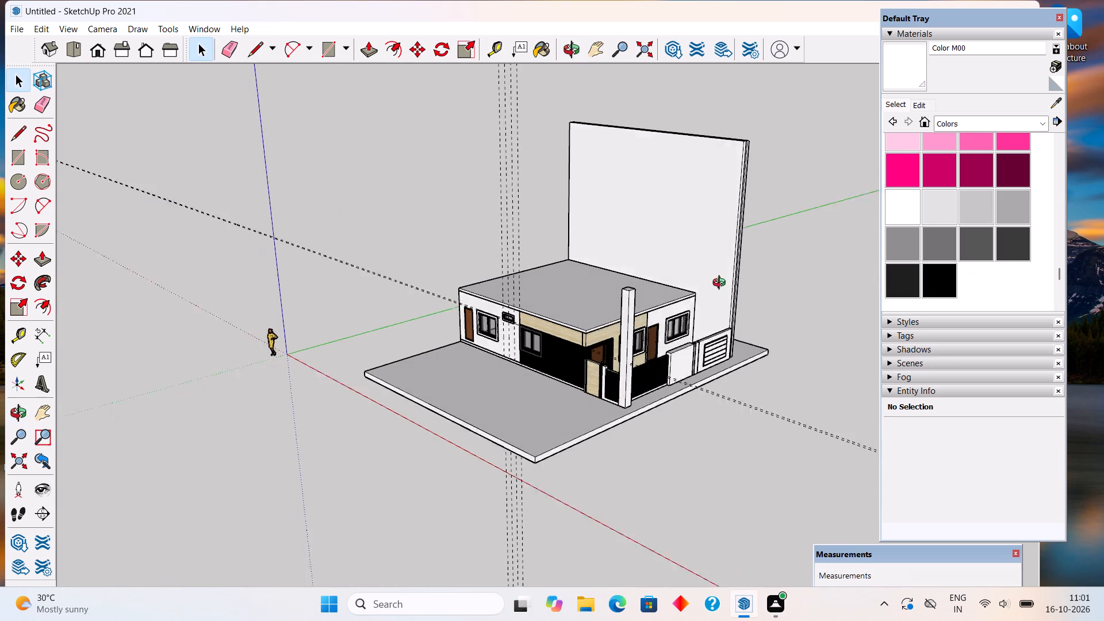
middle_click_drag(722, 284, 609, 284)
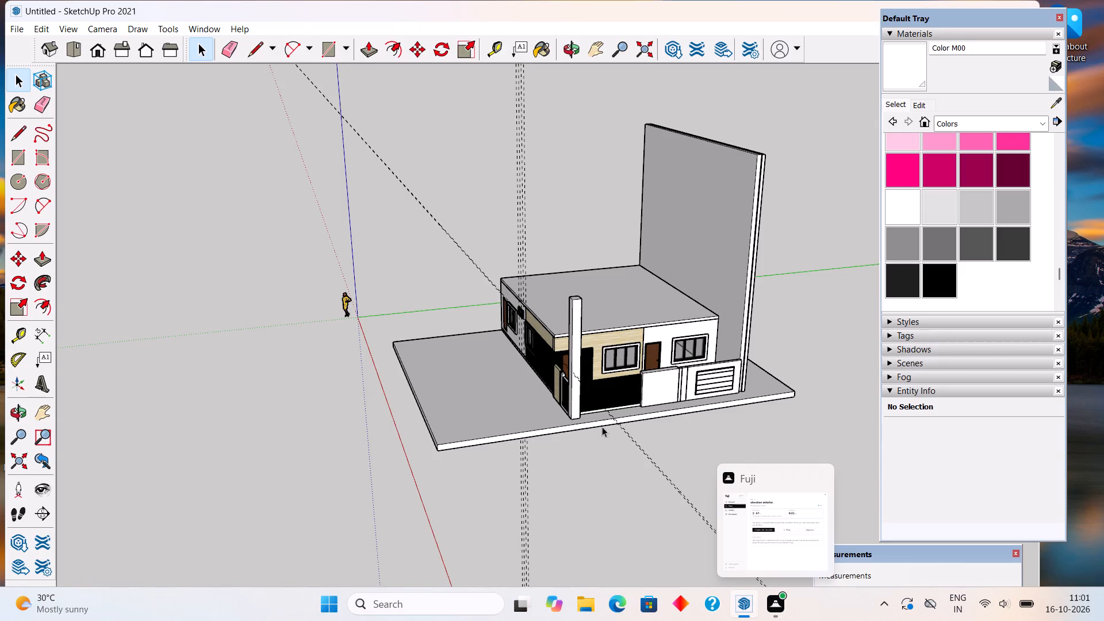
scroll(650, 378, "down", 3)
scroll(678, 381, "up", 1)
middle_click_drag(609, 356, 569, 342)
scroll(569, 342, "up", 1)
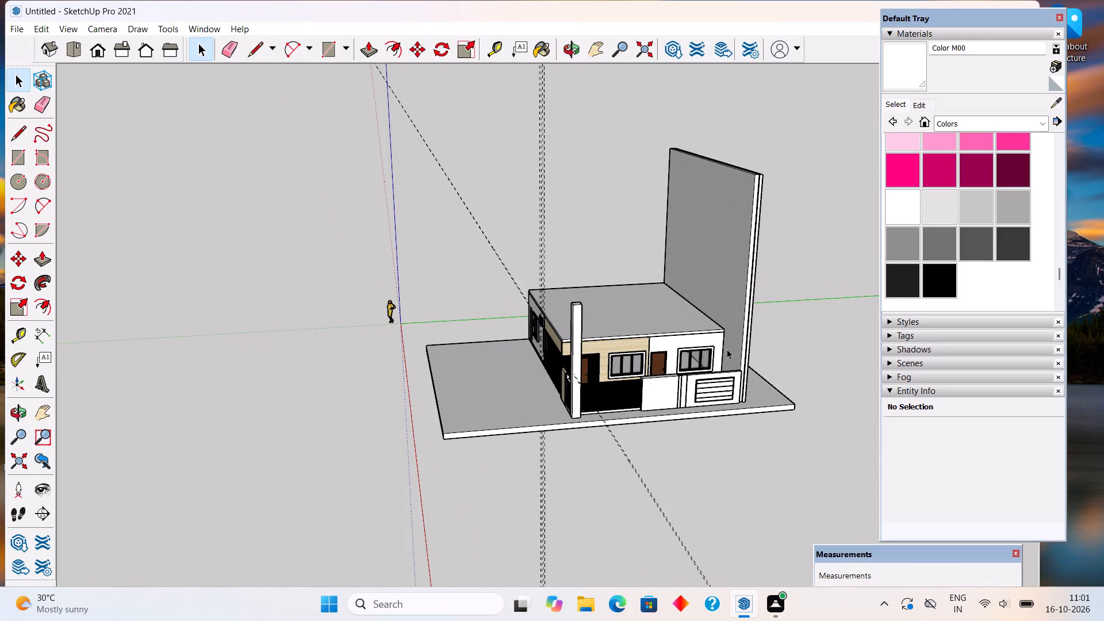
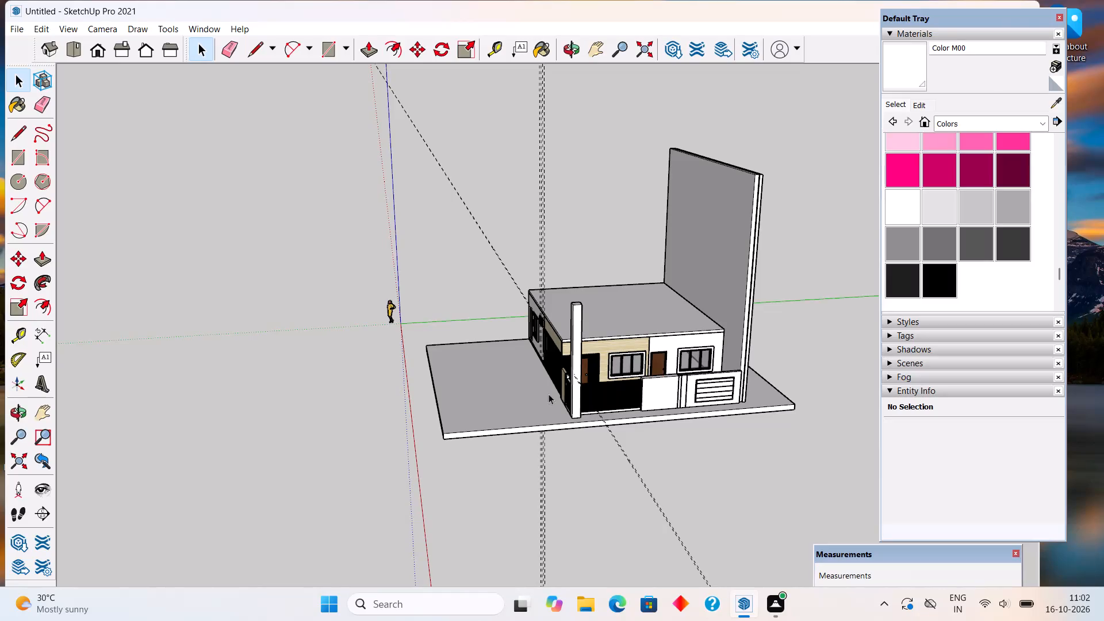
Examine the slatted cladding, pale wood bands, boundary wall and gates around the side and front of the house.
middle_click_drag(294, 392, 638, 367)
scroll(638, 367, "up", 2)
scroll(600, 405, "up", 5)
middle_click_drag(512, 381, 555, 292)
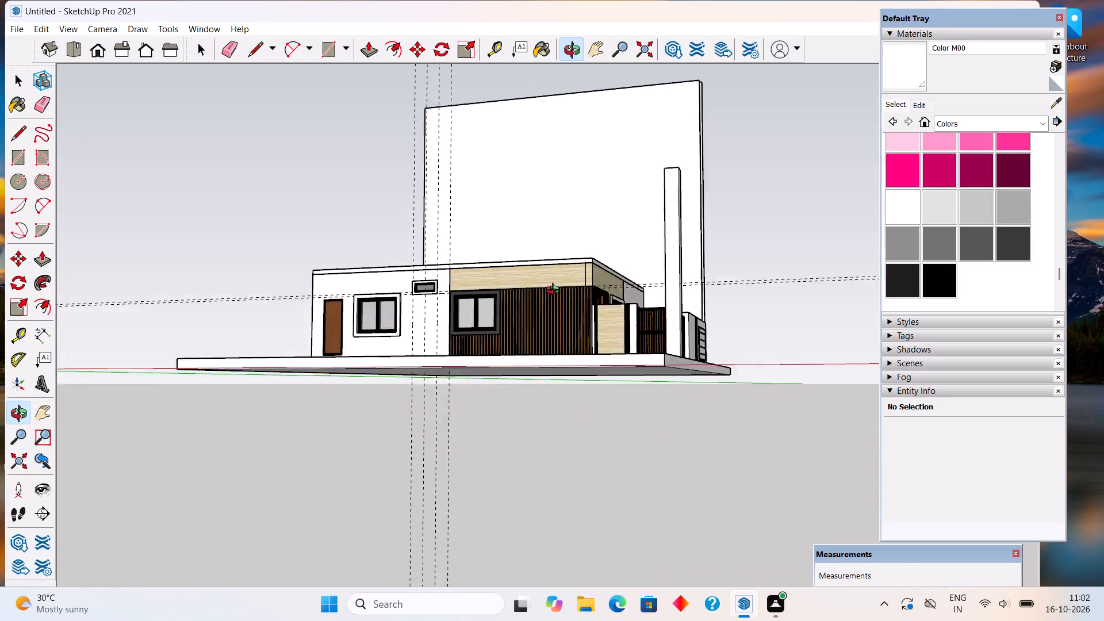
middle_click_drag(555, 292, 560, 279)
scroll(558, 278, "up", 7)
middle_click_drag(553, 269, 451, 370)
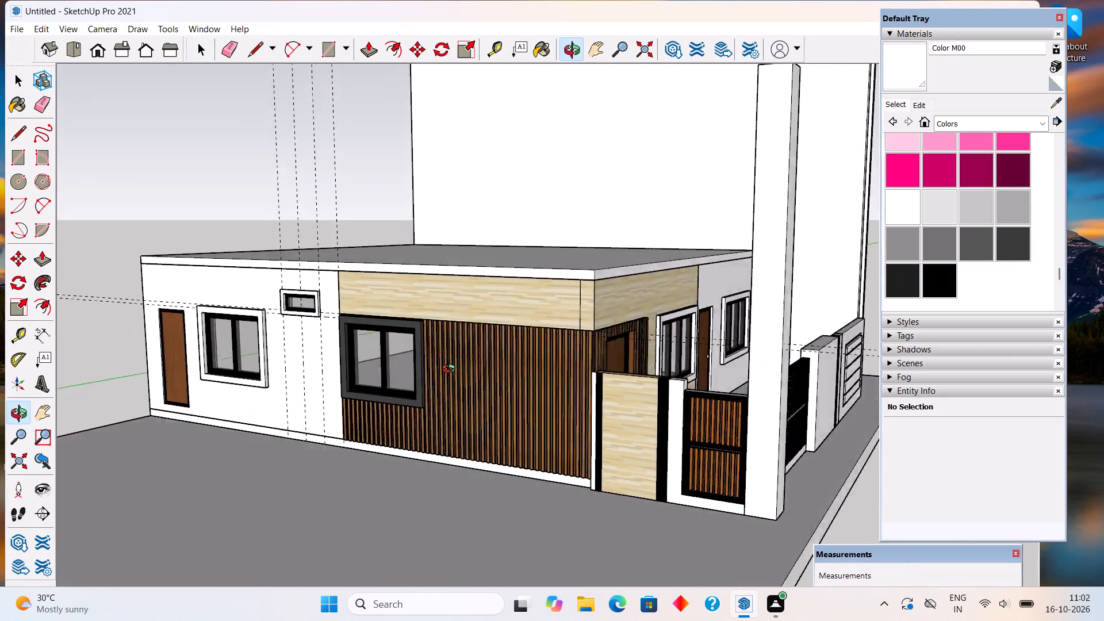
middle_click_drag(451, 370, 320, 365)
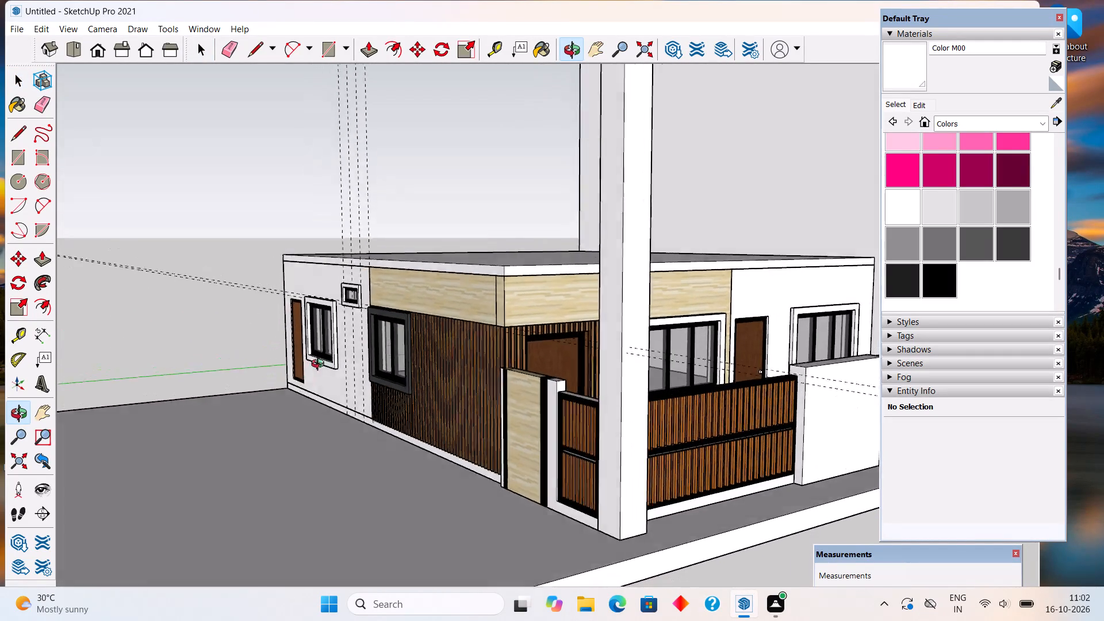
middle_click_drag(320, 365, 441, 361)
scroll(463, 354, "down", 2)
middle_click_drag(359, 343, 413, 337)
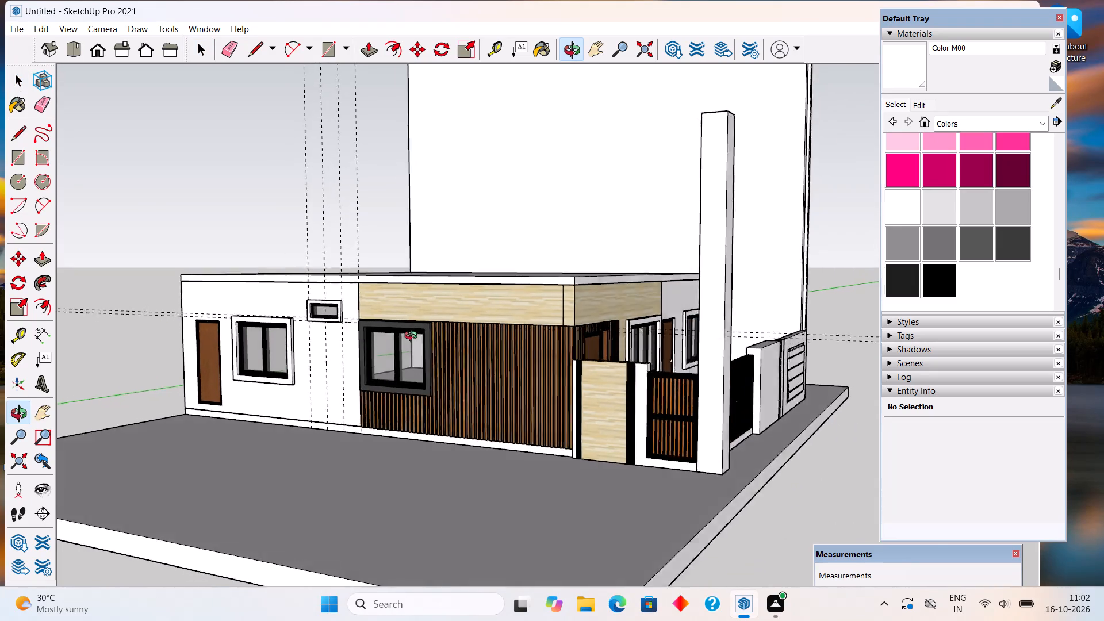
middle_click_drag(413, 337, 497, 424)
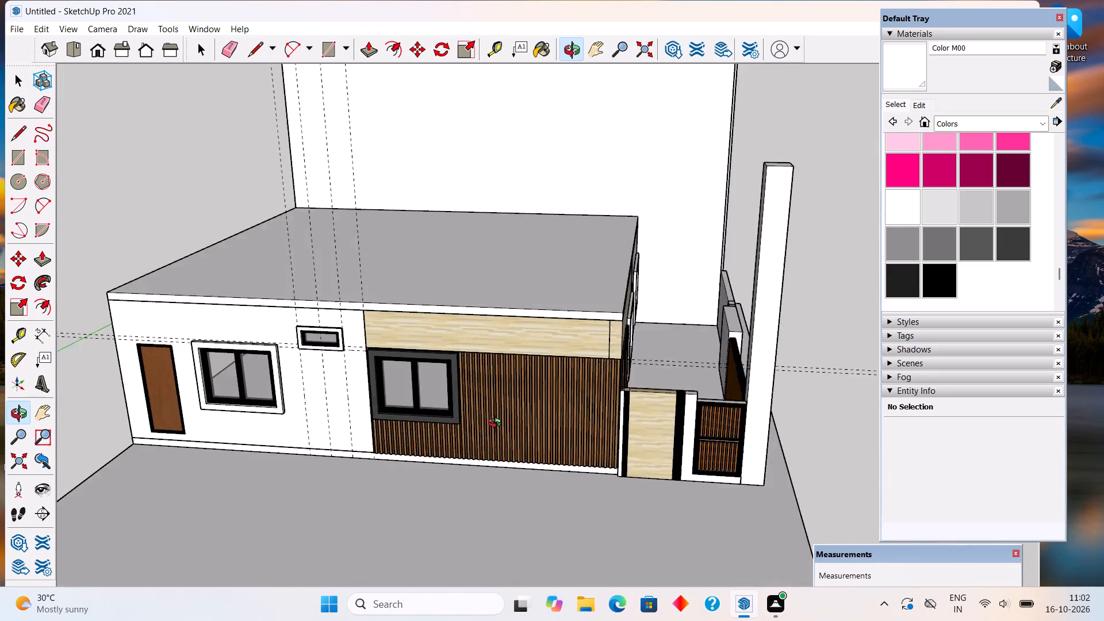
middle_click_drag(497, 424, 282, 424)
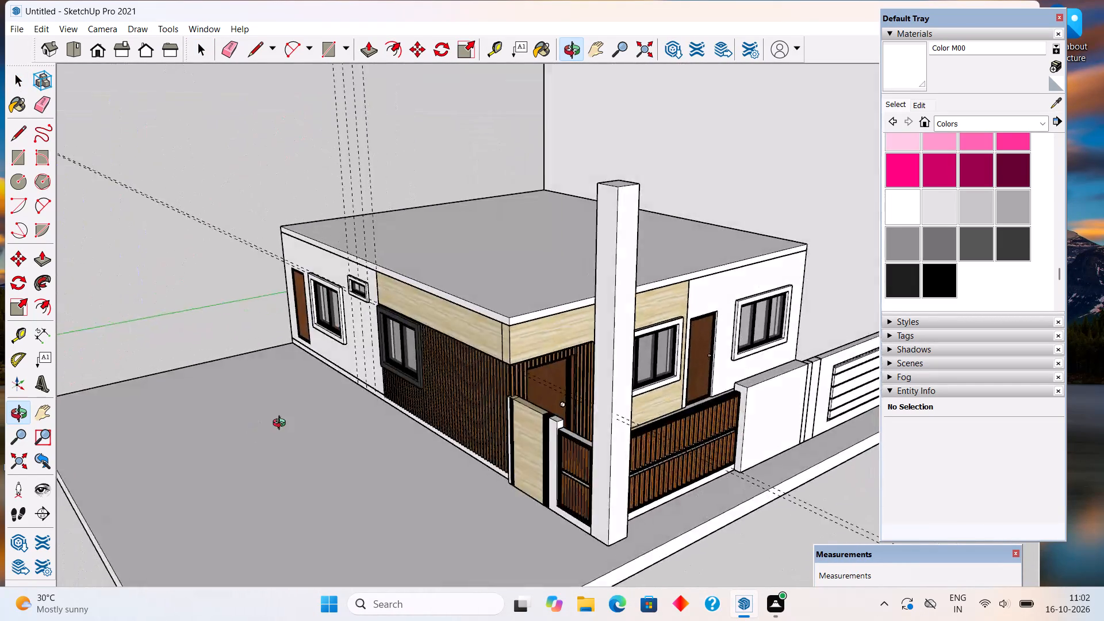
middle_click_drag(282, 424, 333, 416)
scroll(333, 416, "down", 3)
middle_click_drag(563, 446, 259, 476)
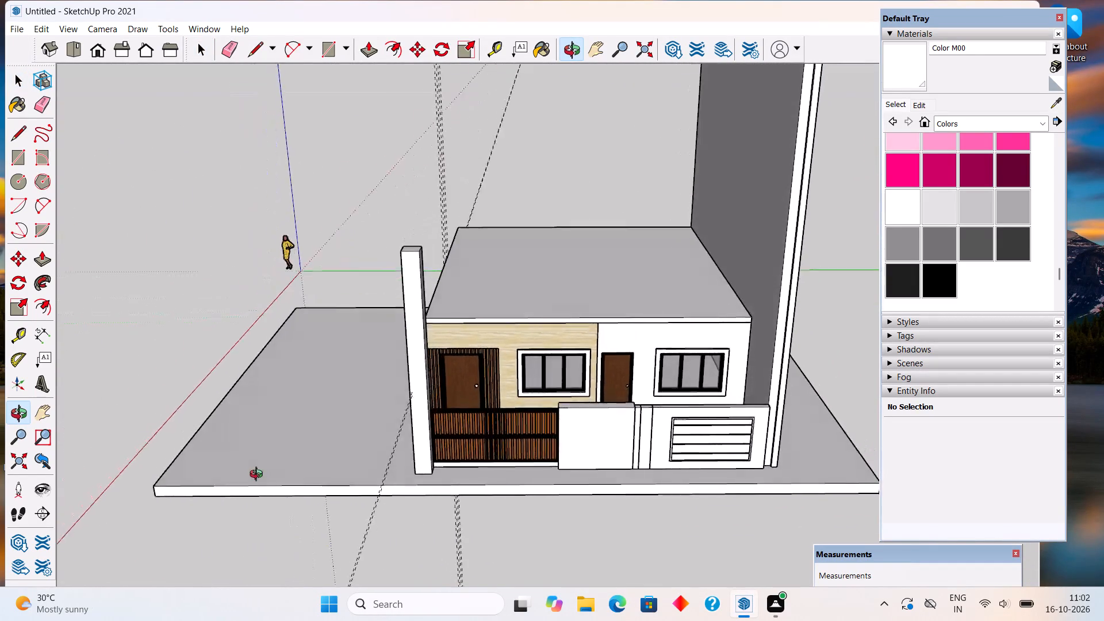
middle_click_drag(259, 476, 267, 461)
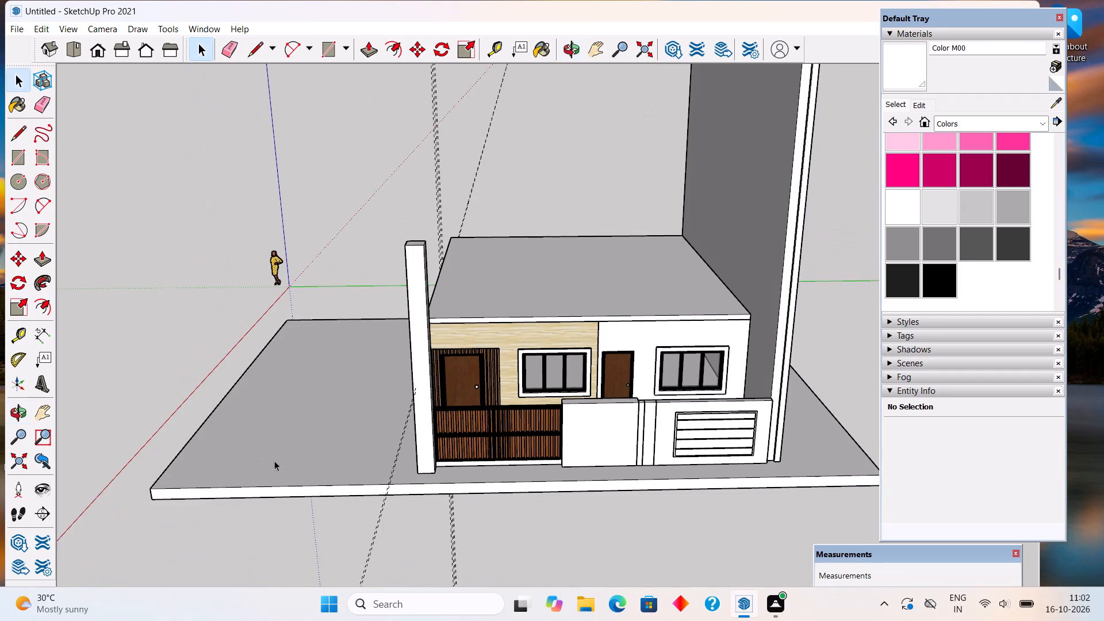
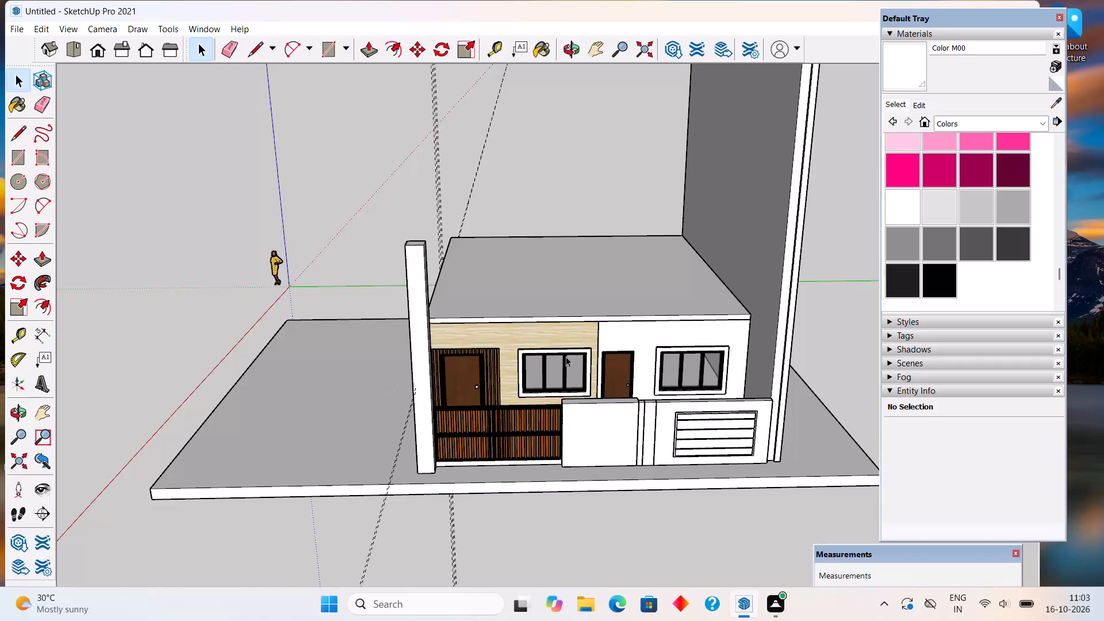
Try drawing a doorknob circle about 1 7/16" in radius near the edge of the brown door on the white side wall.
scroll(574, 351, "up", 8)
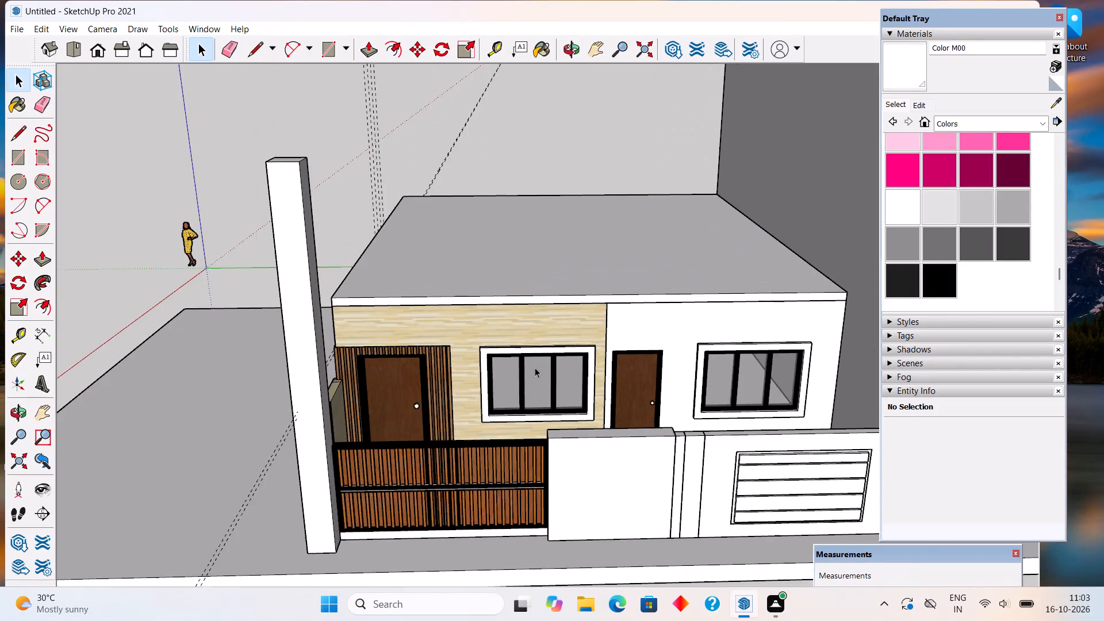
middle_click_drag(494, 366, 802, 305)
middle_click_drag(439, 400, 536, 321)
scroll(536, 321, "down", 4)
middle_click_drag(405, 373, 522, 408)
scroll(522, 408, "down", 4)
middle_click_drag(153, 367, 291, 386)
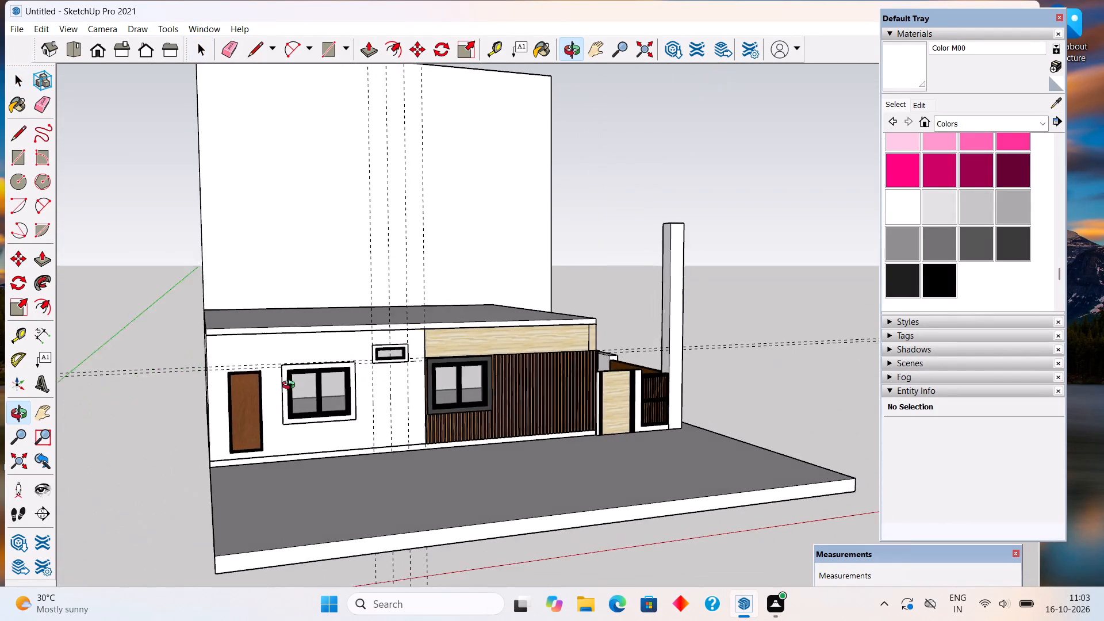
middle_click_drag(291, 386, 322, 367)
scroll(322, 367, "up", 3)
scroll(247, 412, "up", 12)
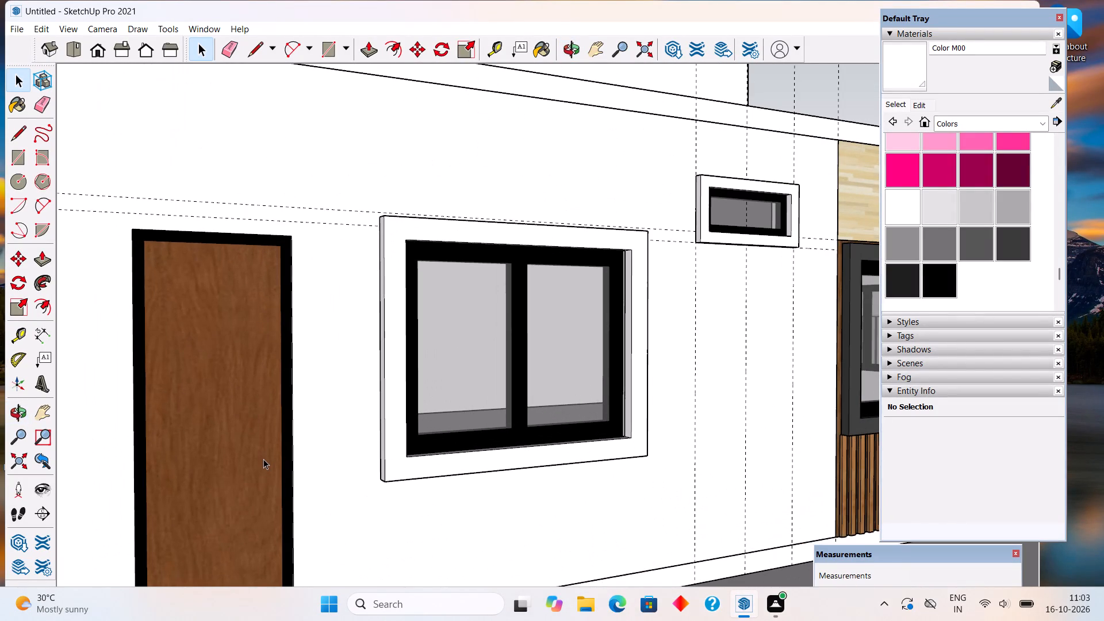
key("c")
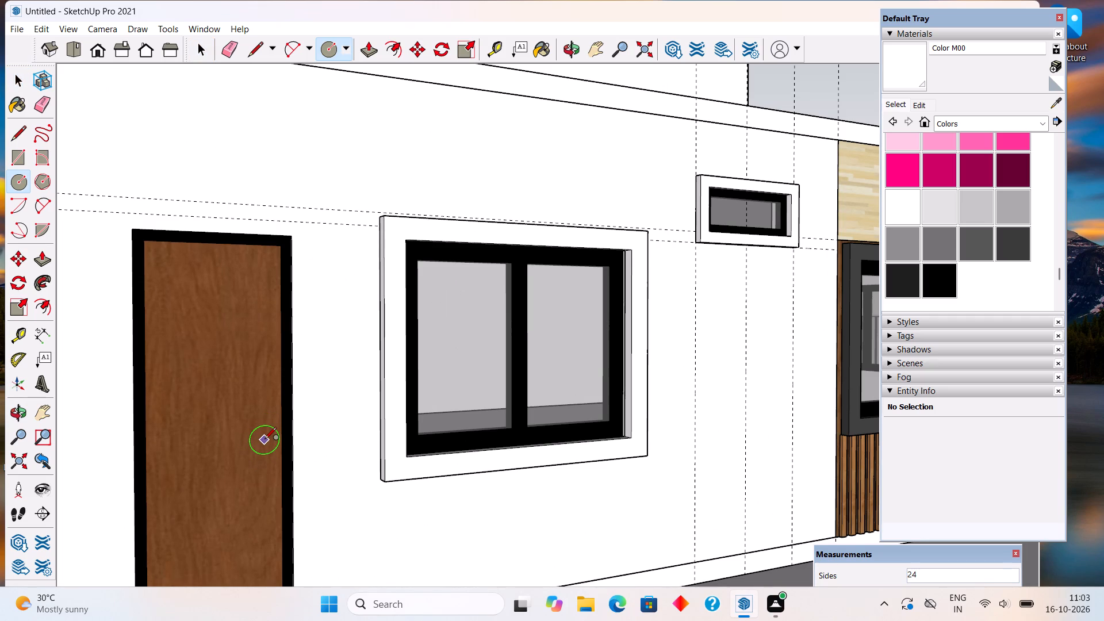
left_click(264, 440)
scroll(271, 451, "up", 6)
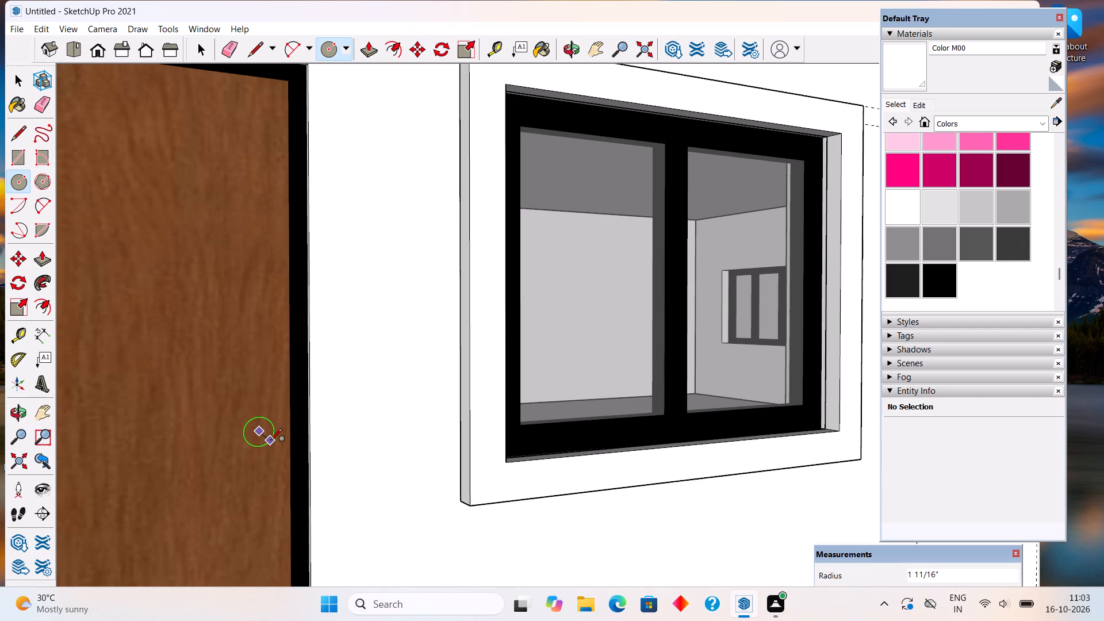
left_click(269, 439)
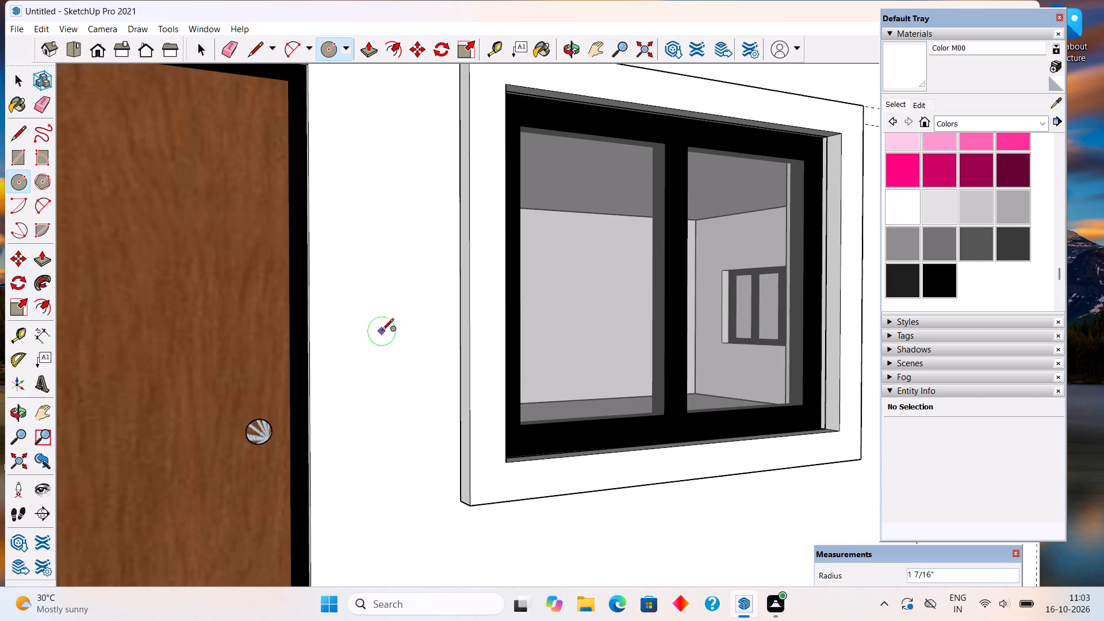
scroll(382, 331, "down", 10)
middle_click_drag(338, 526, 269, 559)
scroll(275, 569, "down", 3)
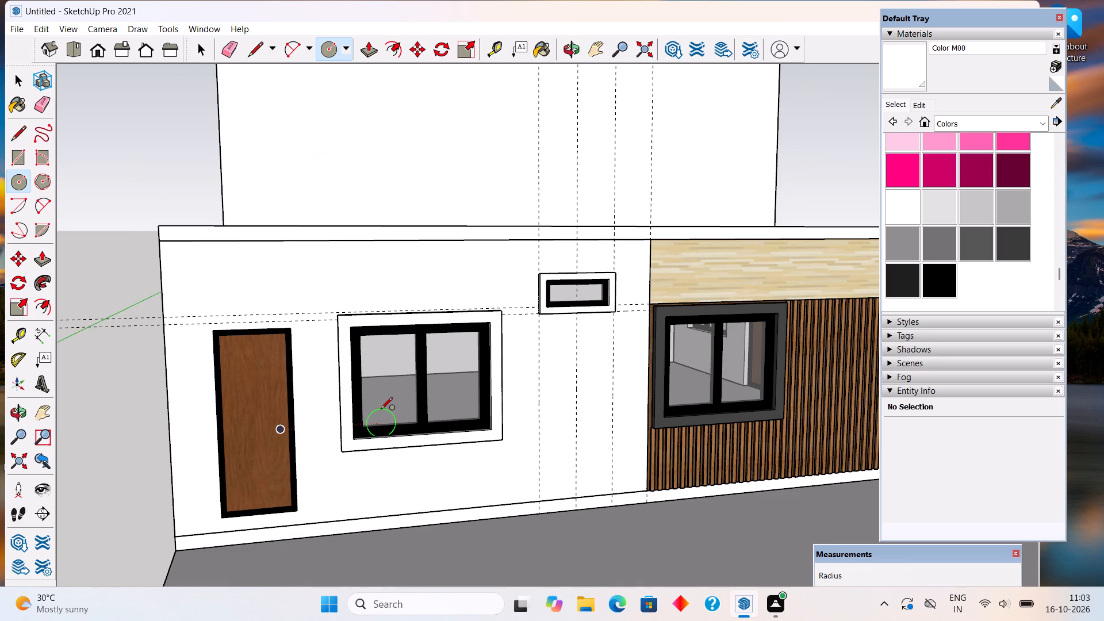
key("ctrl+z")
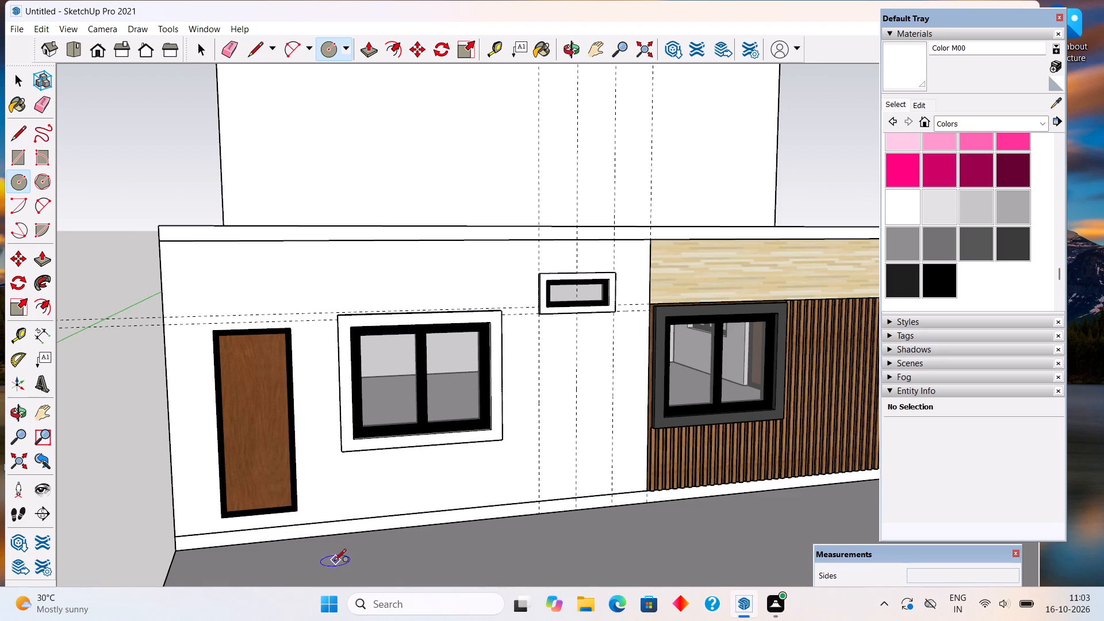
Draw a doorknob circle about 1 11/16" in radius on the side wall's brown door, near the edge facing the window.
scroll(271, 554, "up", 9)
scroll(272, 379, "down", 2)
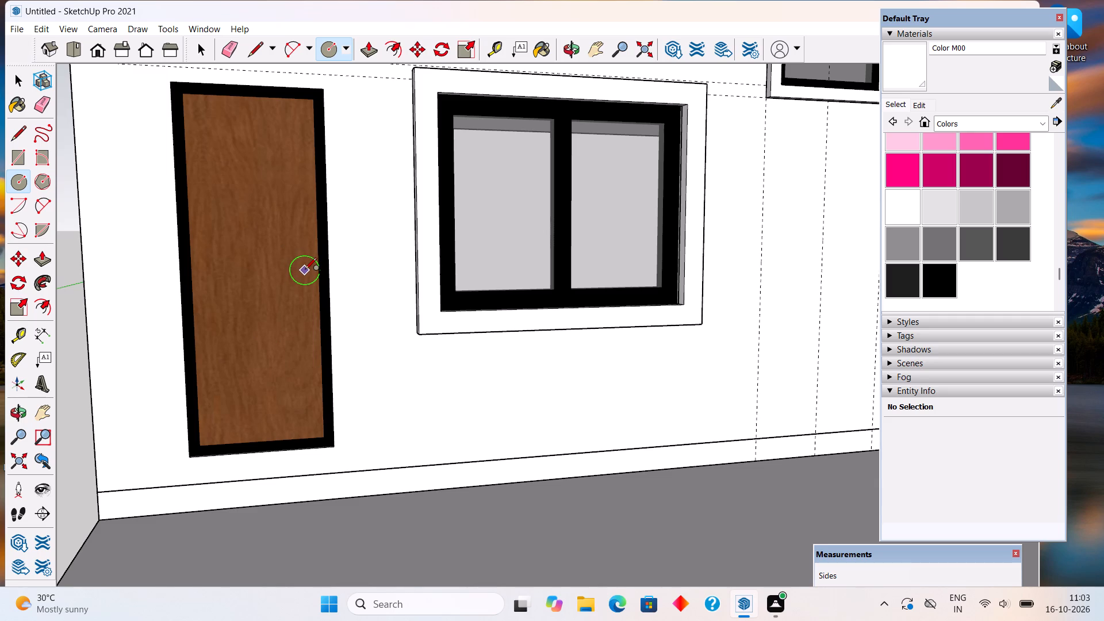
scroll(309, 270, "up", 3)
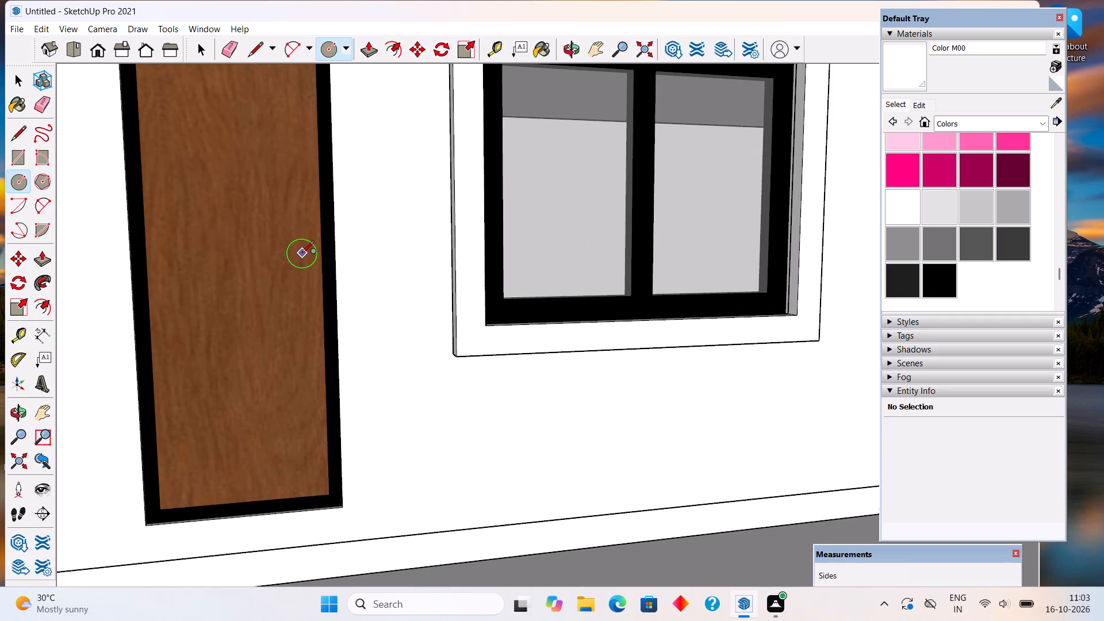
left_click(302, 254)
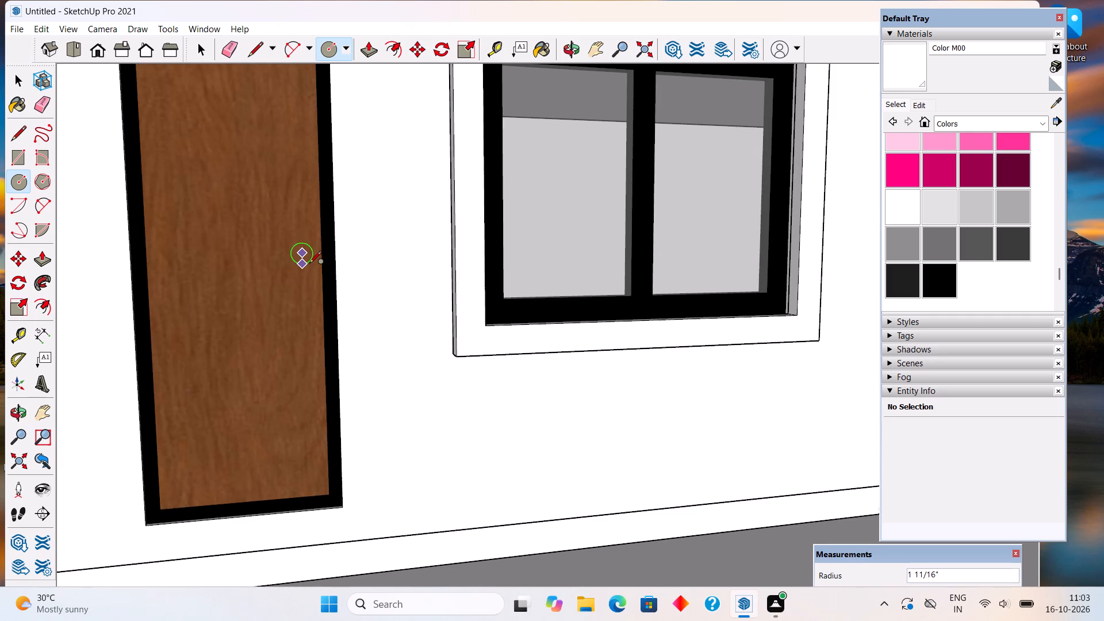
left_click(309, 264)
Extrude the doorknob circle 1.5" outward from the side door with Push/Pull.
scroll(333, 359, "down", 8)
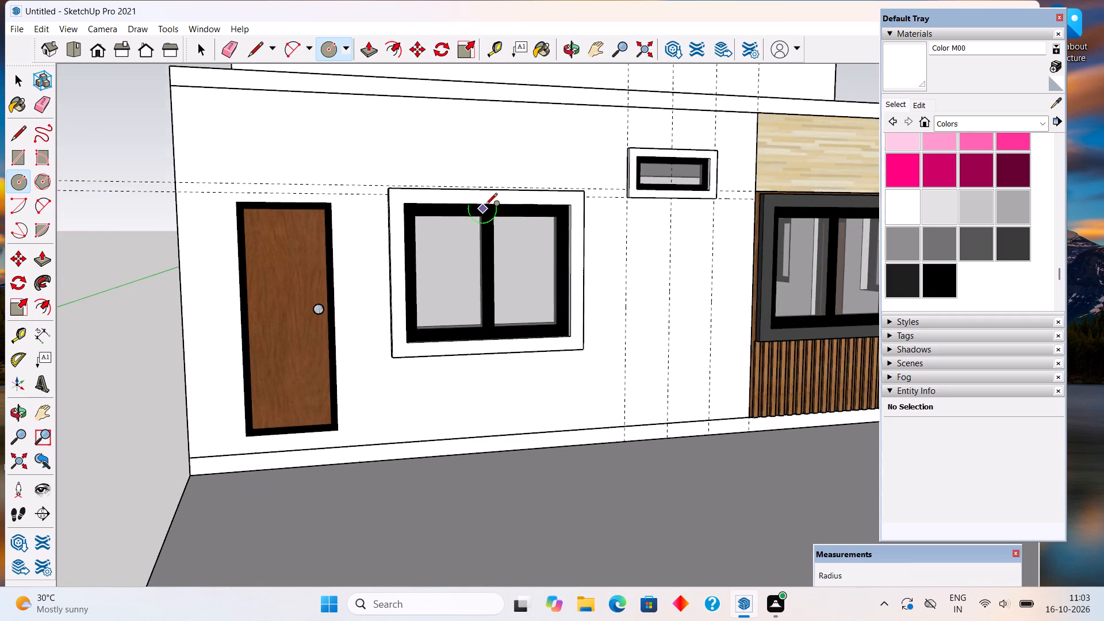
scroll(485, 206, "down", 2)
scroll(492, 328, "down", 2)
scroll(403, 231, "up", 10)
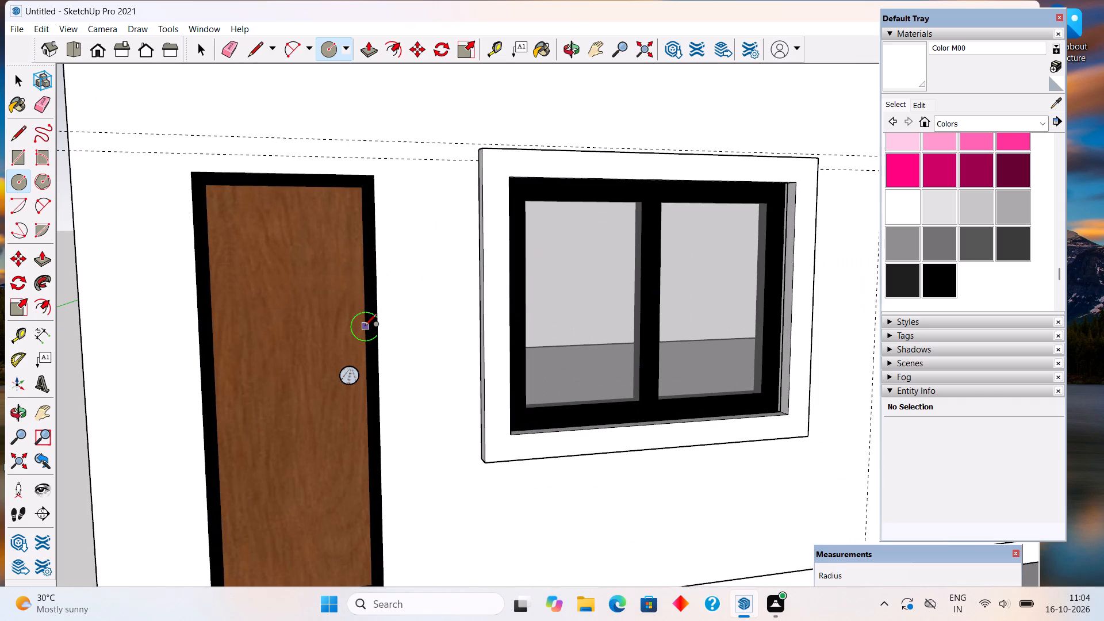
key("p")
left_click(351, 370)
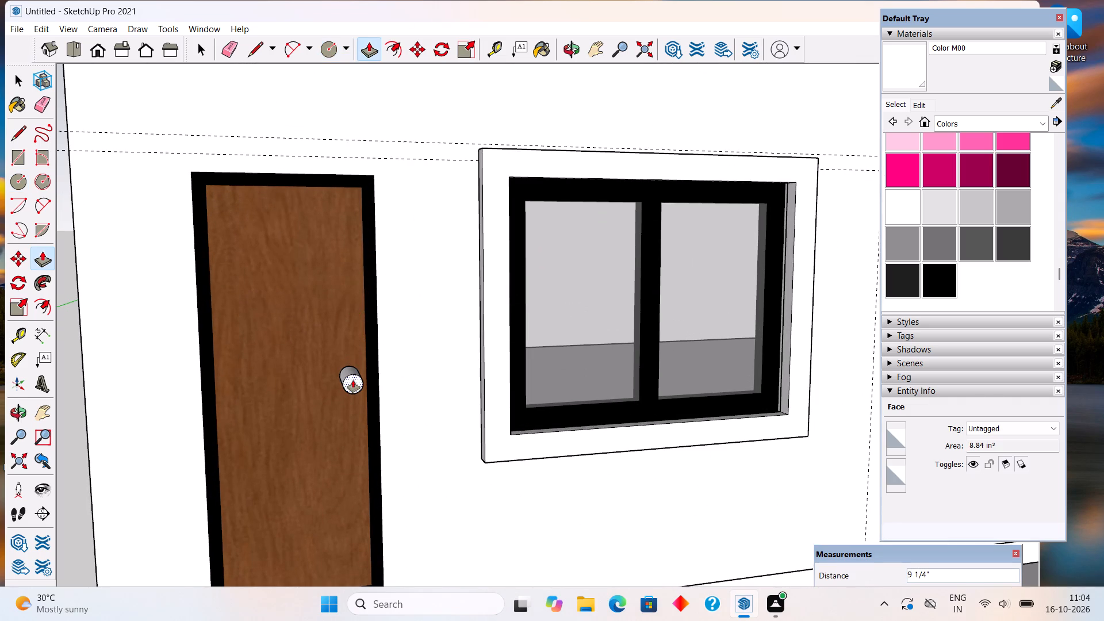
type("1.5\"")
key("Return")
Select all the connected geometry of the side door's knob and make it a group.
key("space")
triple_click(353, 380)
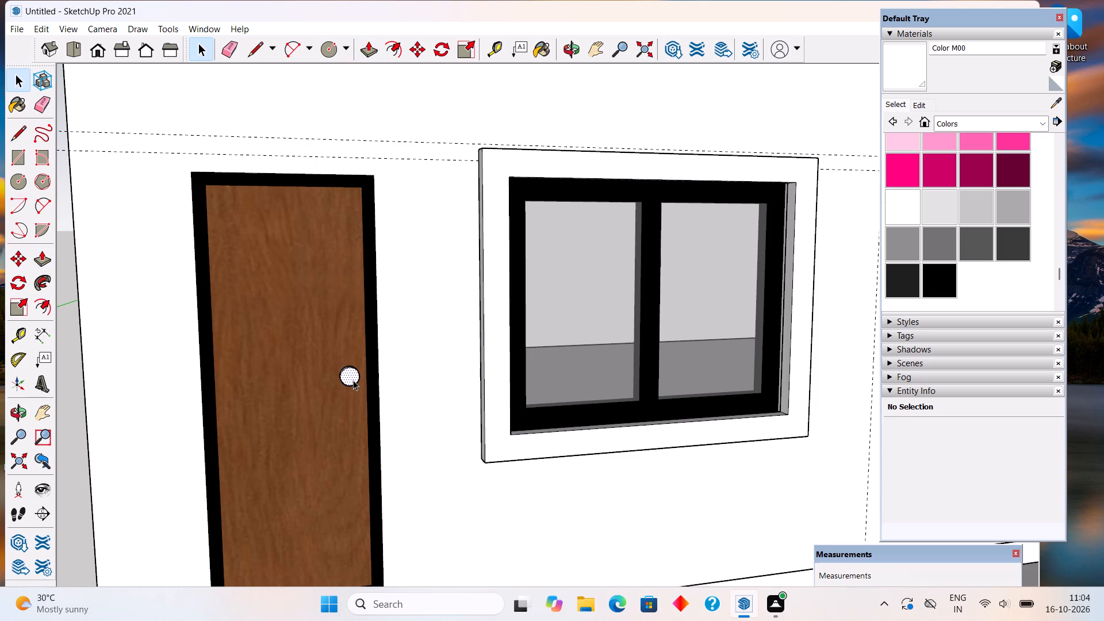
right_click(353, 380)
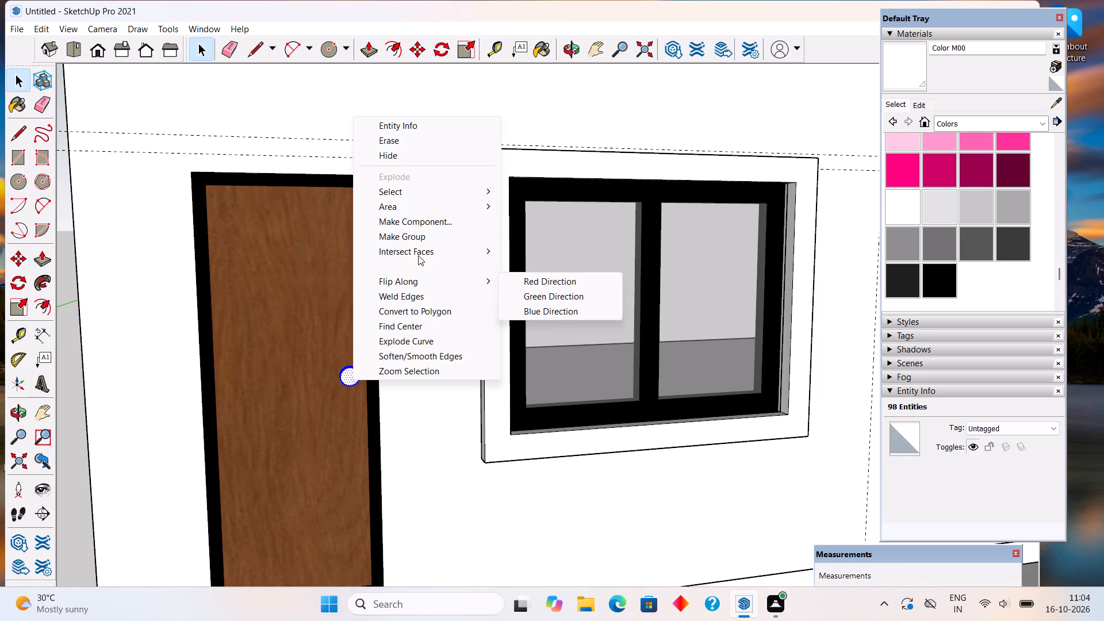
left_click(414, 232)
scroll(412, 239, "down", 8)
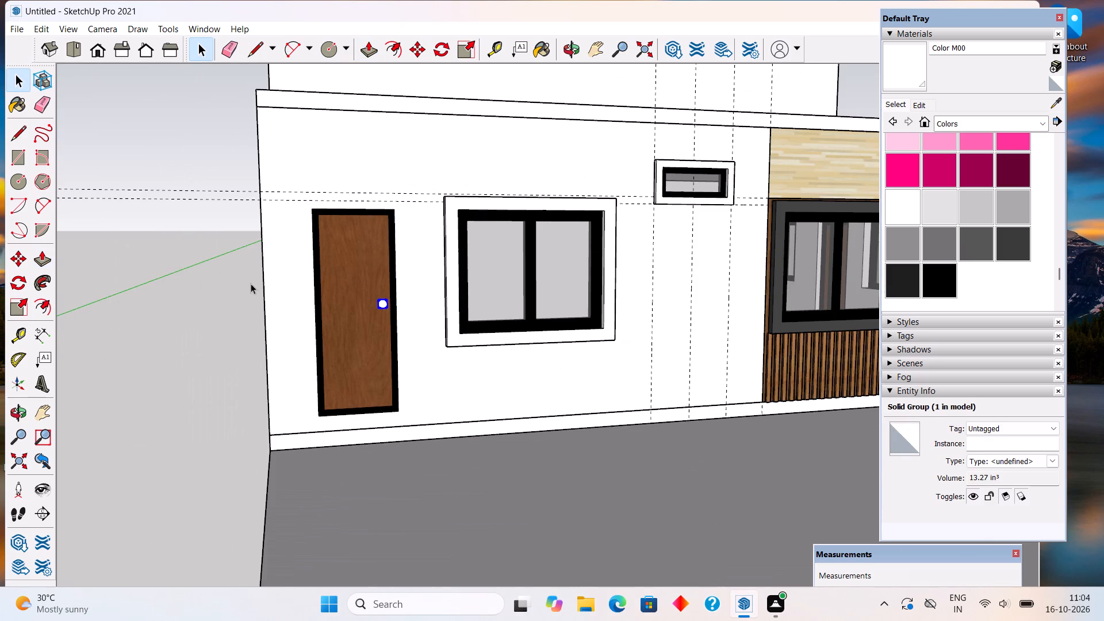
left_click(251, 283)
Examine the side door with its knob, the slatted cladding, front facade, gates and boundary wall from around the house.
middle_click_drag(413, 273, 304, 340)
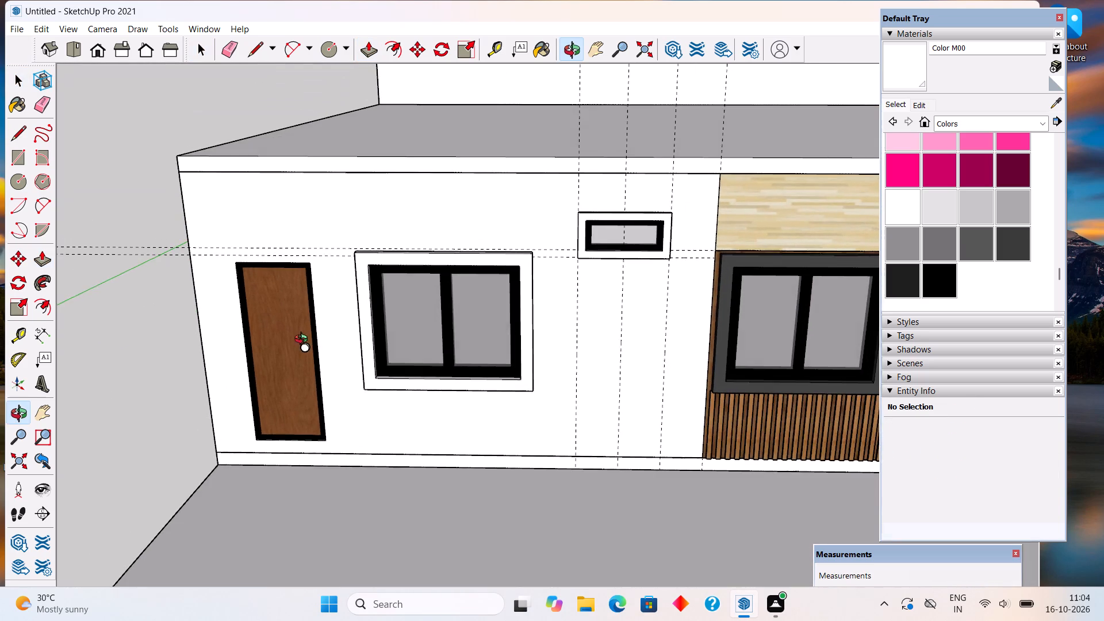
middle_click_drag(304, 340, 245, 300)
scroll(282, 300, "down", 4)
scroll(235, 288, "down", 4)
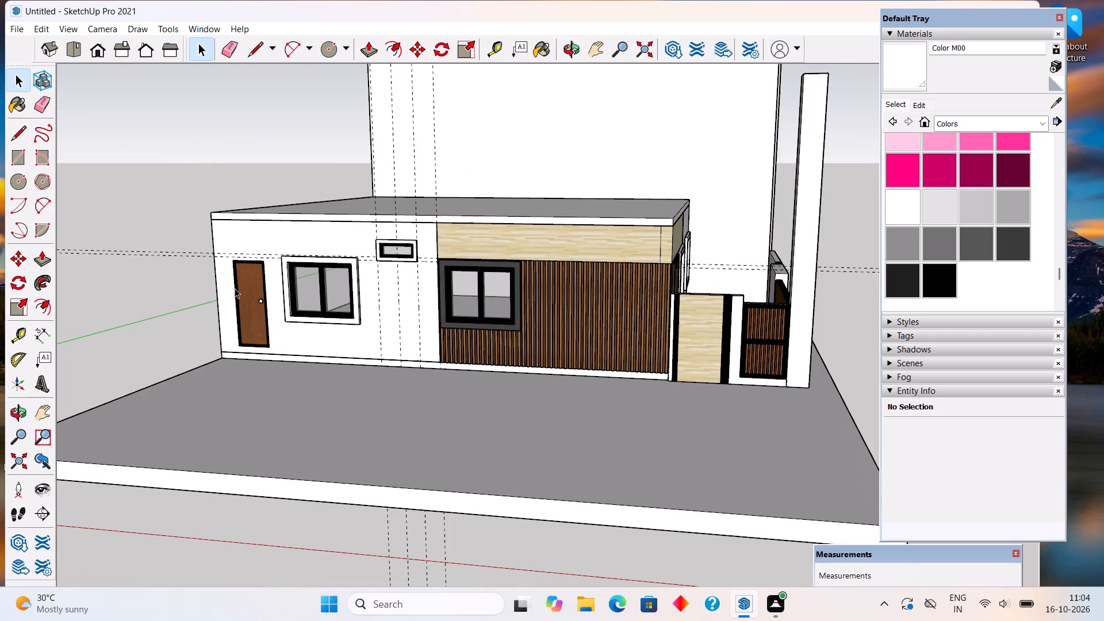
scroll(235, 288, "up", 2)
scroll(331, 304, "down", 4)
middle_click_drag(373, 351, 254, 345)
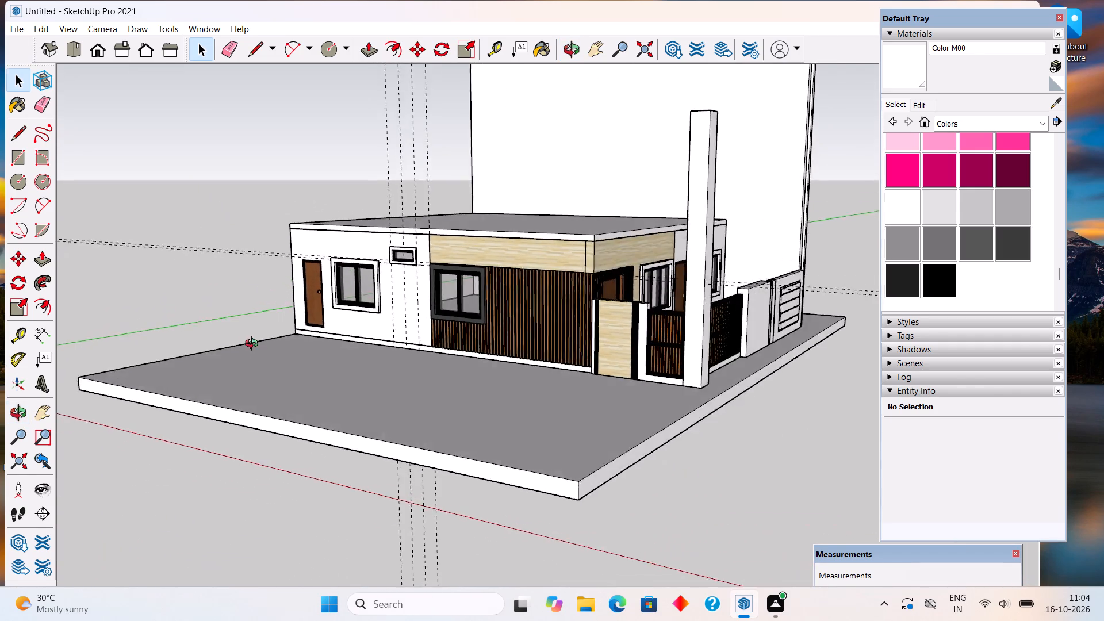
middle_click_drag(254, 345, 0, 410)
middle_click_drag(521, 364, 448, 366)
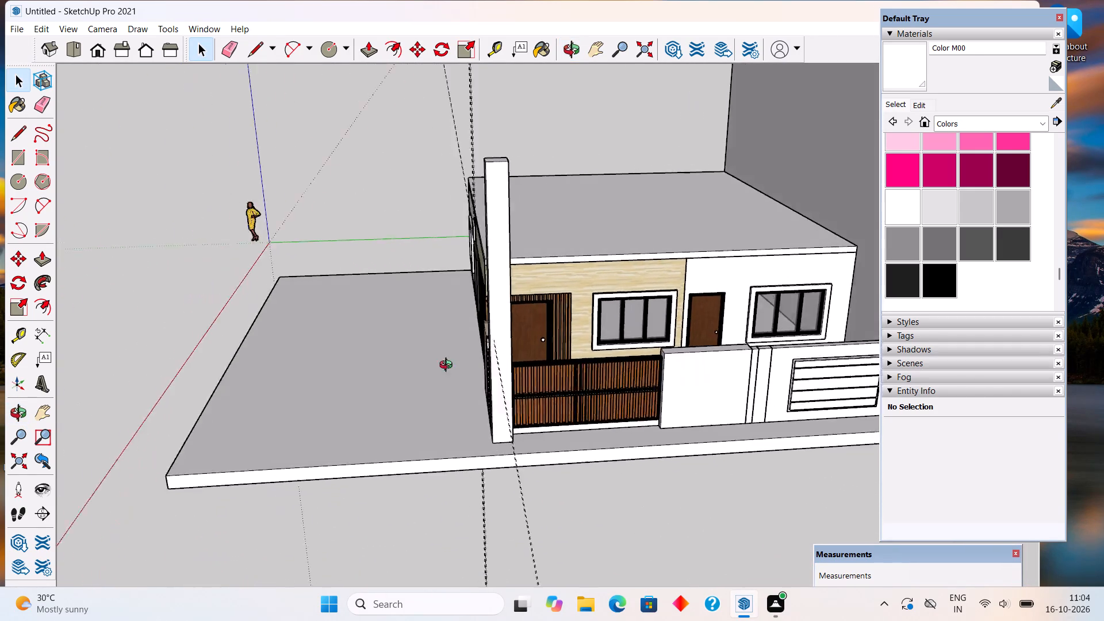
middle_click_drag(448, 366, 377, 379)
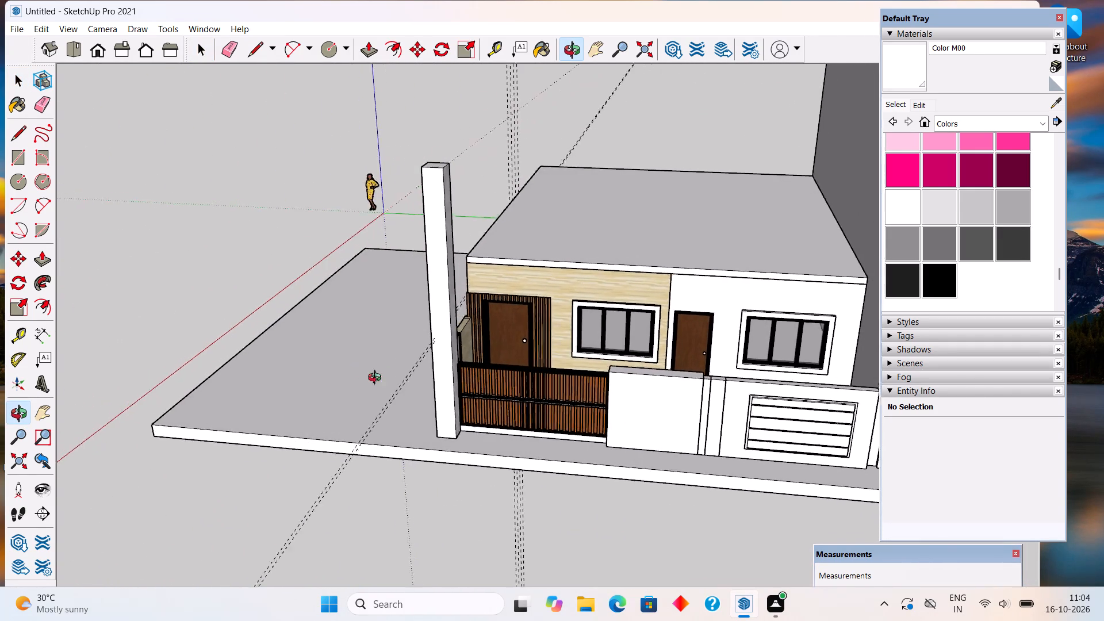
middle_click_drag(377, 379, 410, 342)
scroll(410, 344, "down", 3)
middle_click_drag(558, 396, 557, 397)
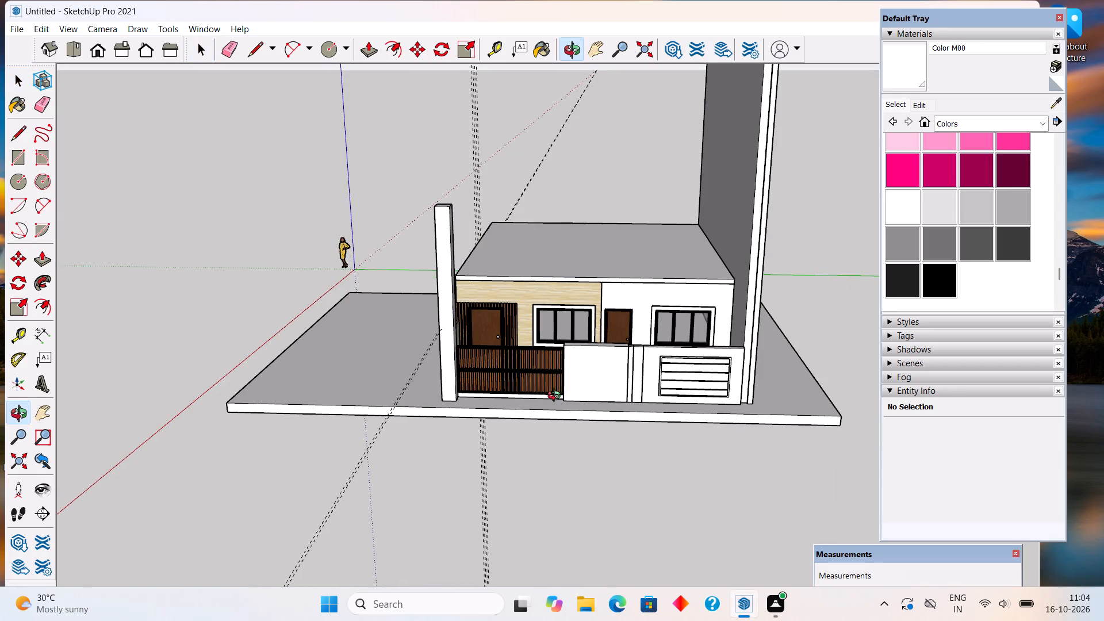
middle_click_drag(557, 397, 713, 359)
middle_click_drag(516, 388, 727, 386)
scroll(727, 387, "up", 1)
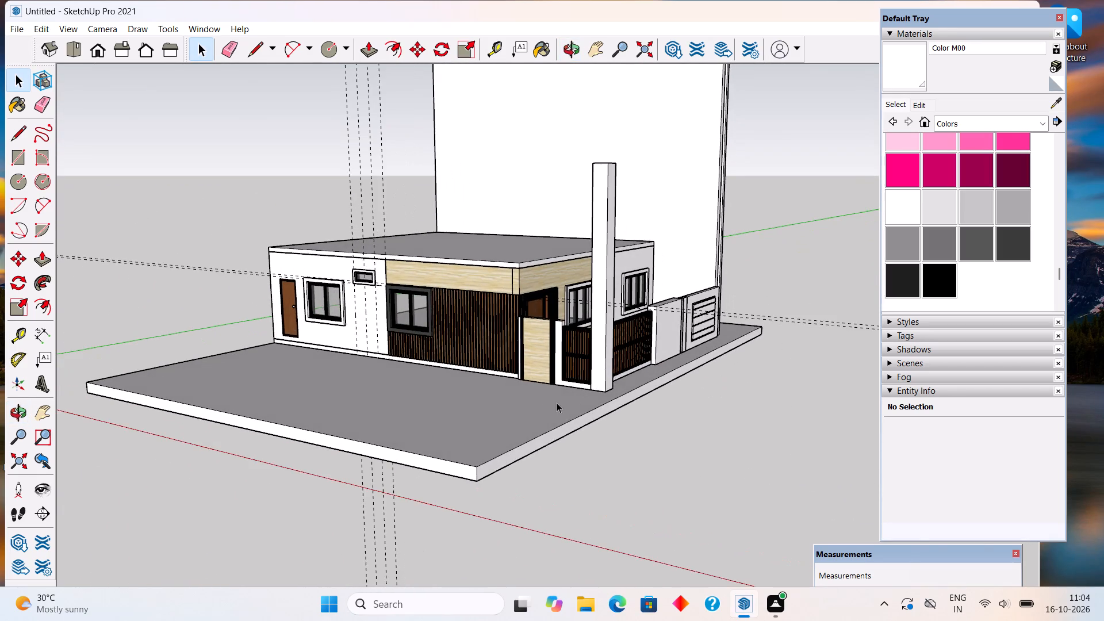
scroll(540, 405, "up", 1)
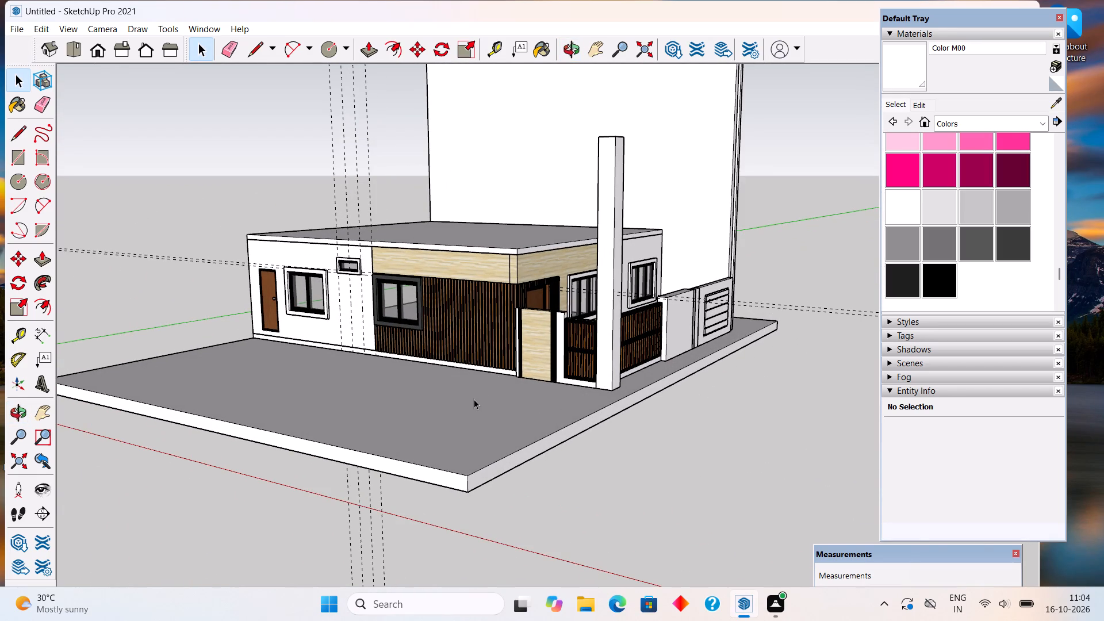
scroll(534, 336, "down", 3)
middle_click_drag(452, 359, 477, 406)
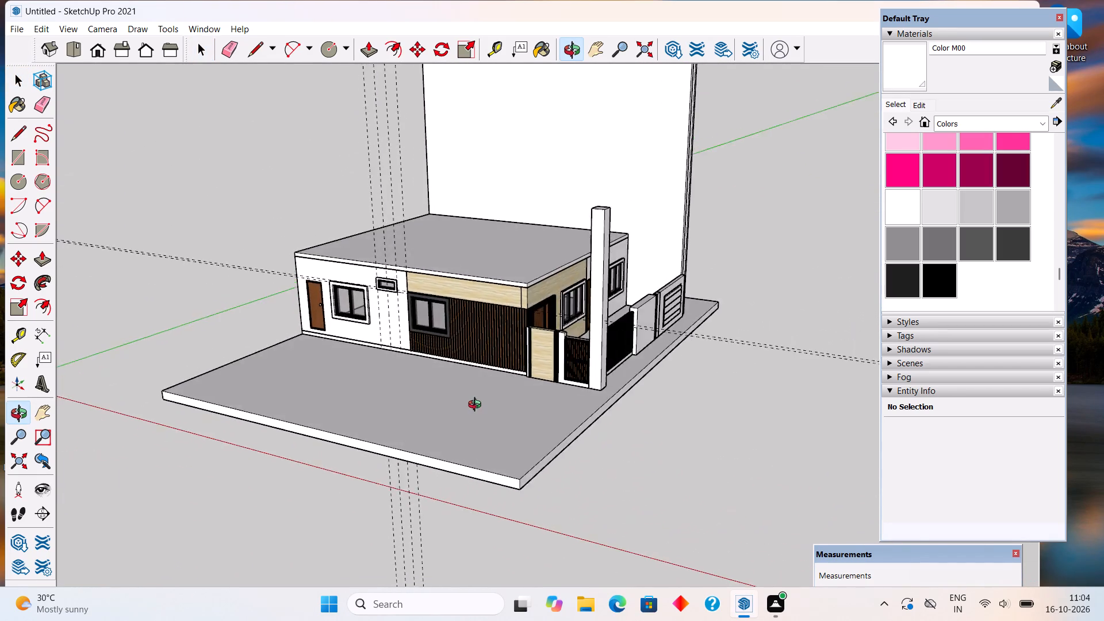
middle_click_drag(477, 406, 625, 324)
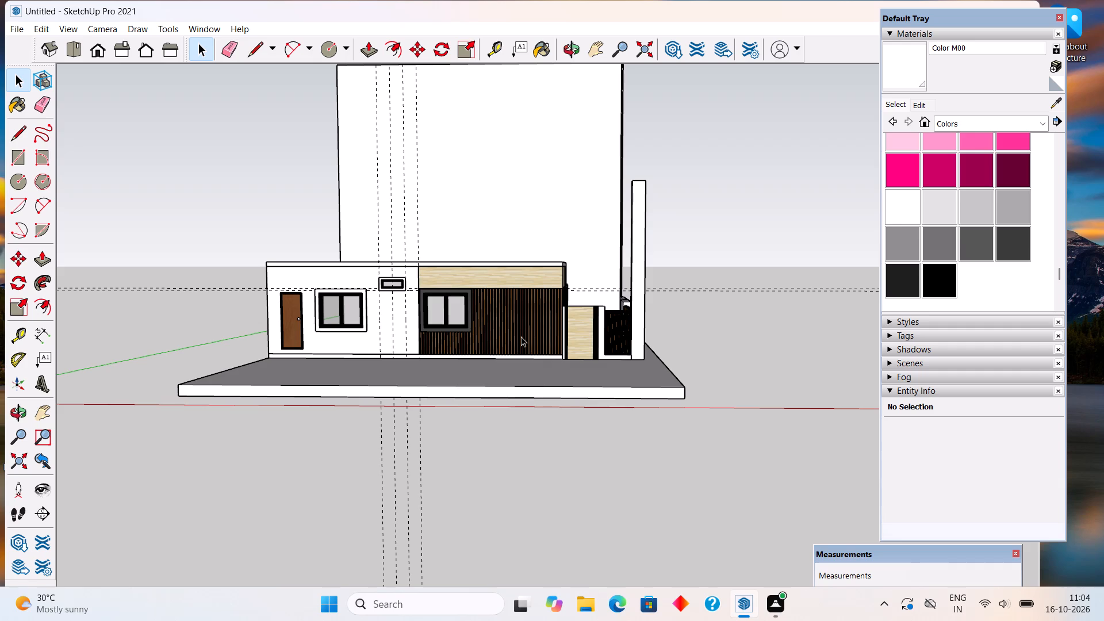
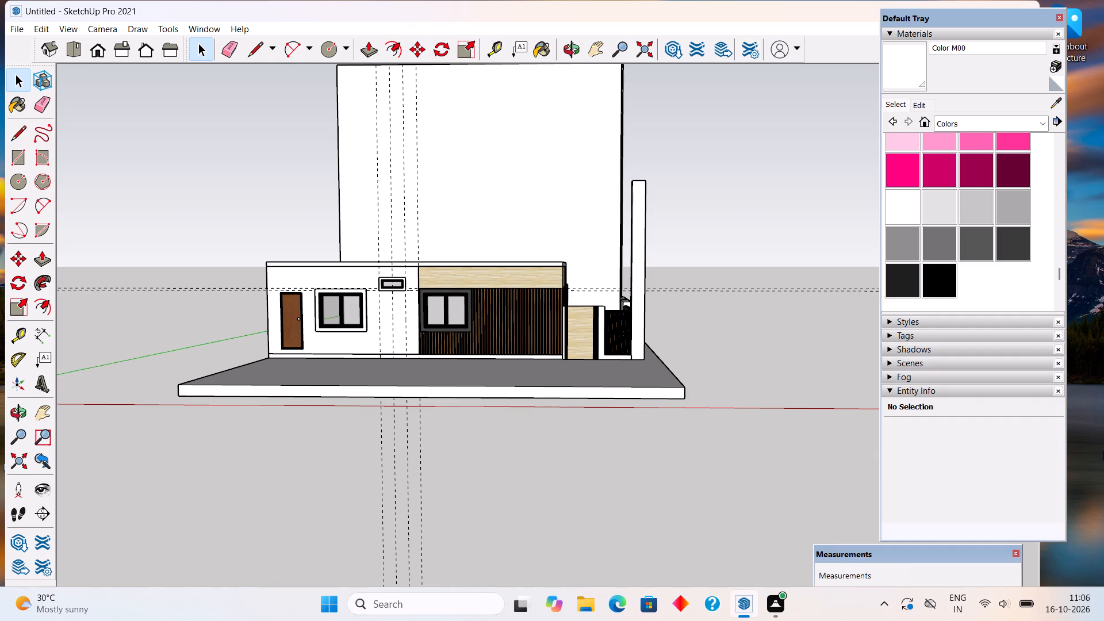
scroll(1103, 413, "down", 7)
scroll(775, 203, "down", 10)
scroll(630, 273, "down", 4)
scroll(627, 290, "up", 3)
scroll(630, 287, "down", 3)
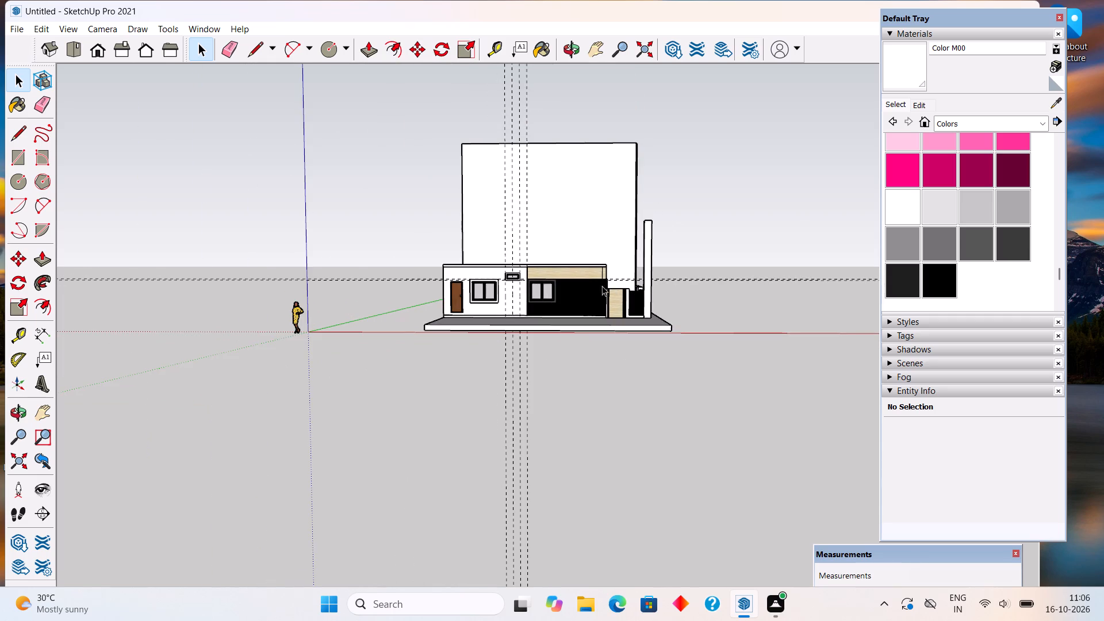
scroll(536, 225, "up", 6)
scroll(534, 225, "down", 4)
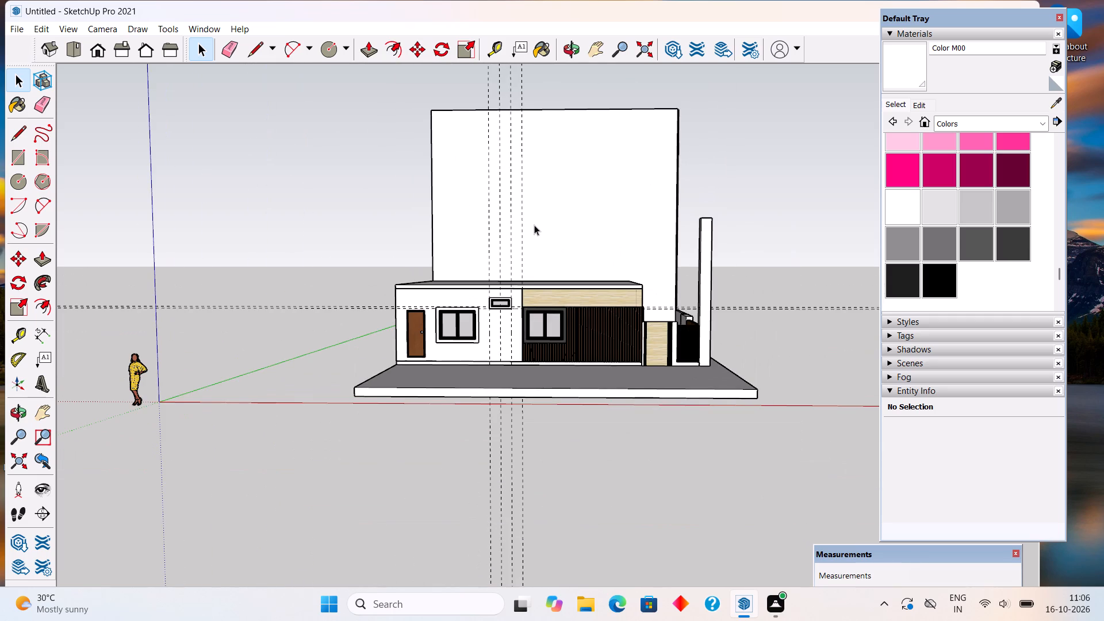
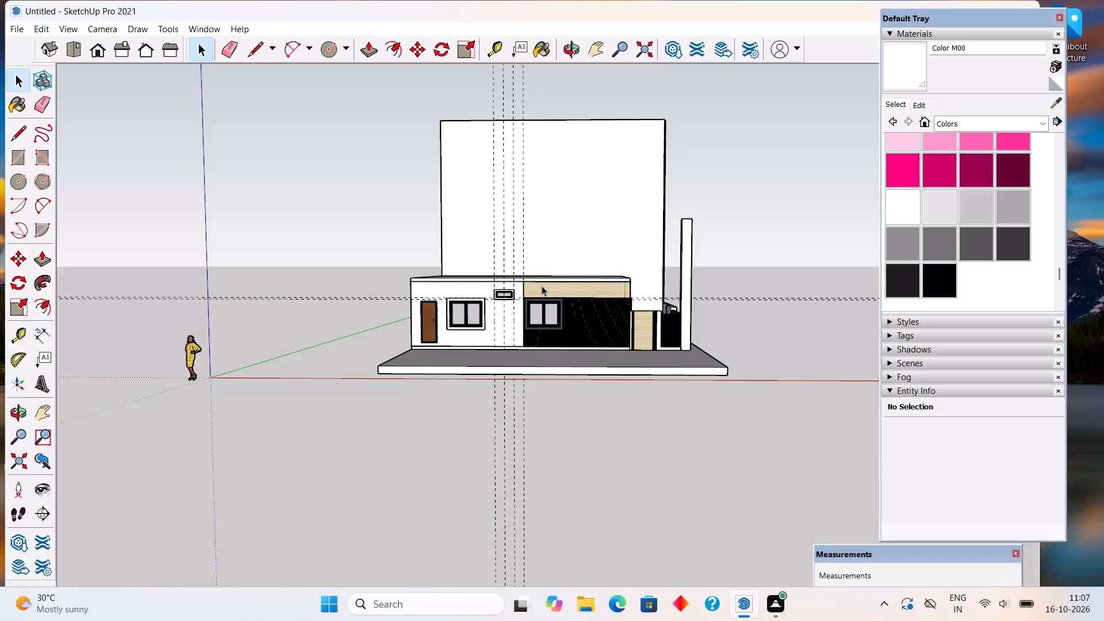
Combine the wooden slats on both sides of and above the door in the wood-clad wall behind the slatted gate into one group.
middle_click_drag(534, 325, 726, 370)
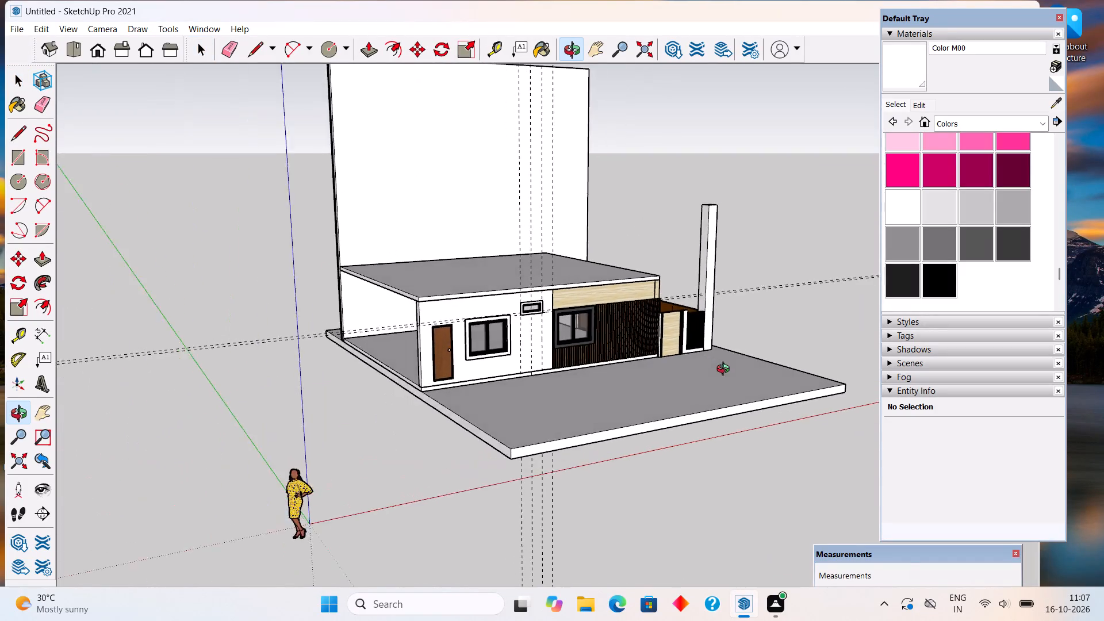
middle_click_drag(726, 370, 502, 393)
middle_click_drag(677, 338, 641, 353)
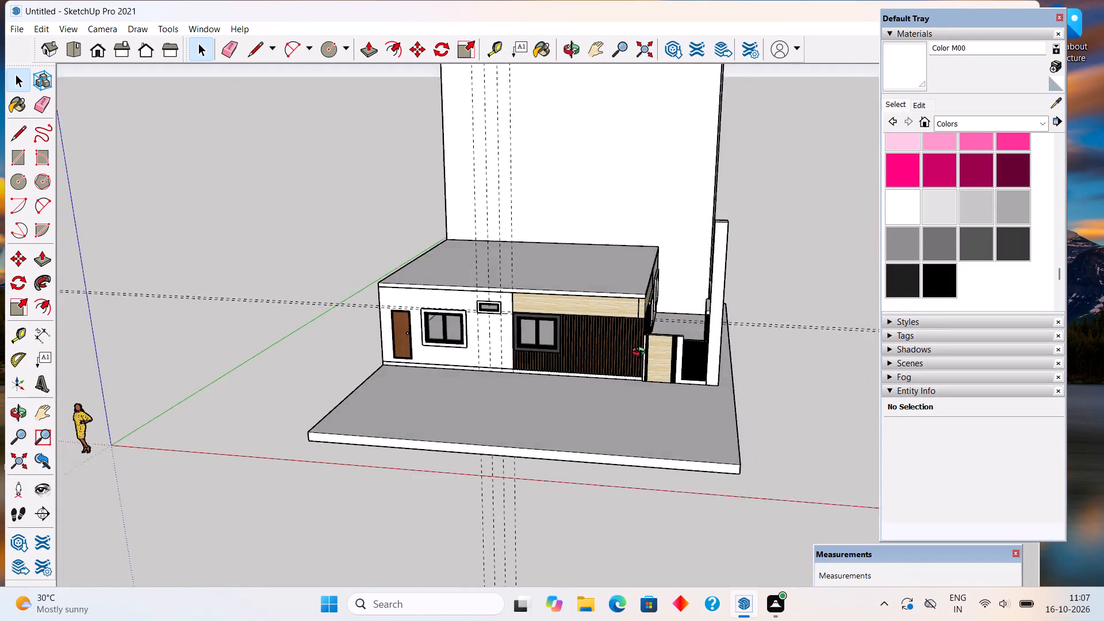
middle_click_drag(641, 353, 362, 402)
scroll(690, 375, "up", 3)
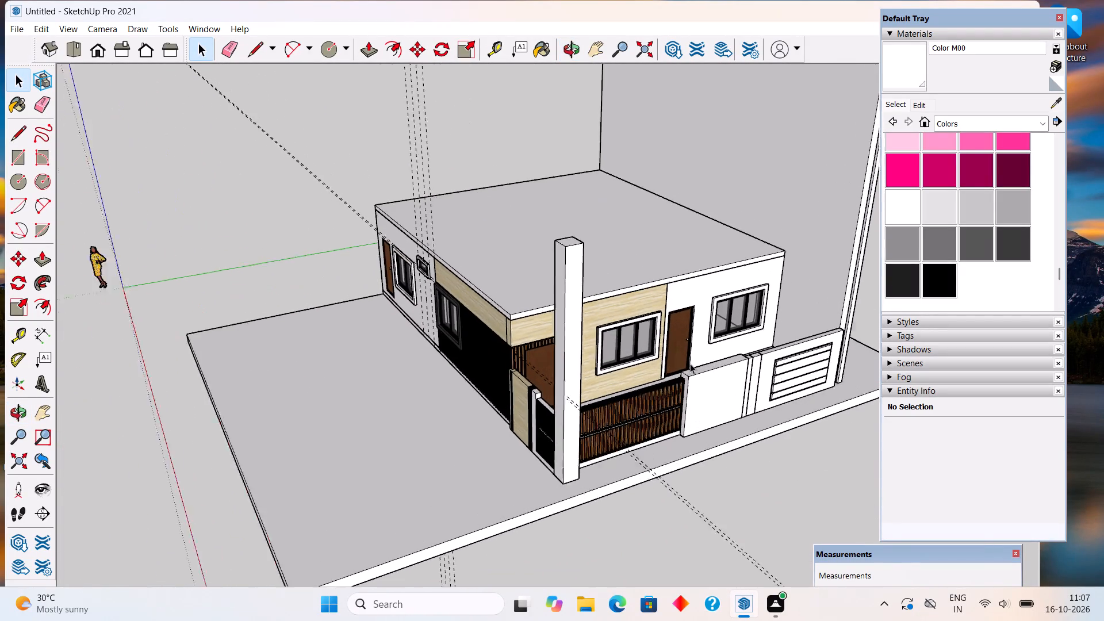
scroll(690, 363, "up", 2)
middle_click_drag(611, 369, 532, 400)
scroll(532, 400, "up", 1)
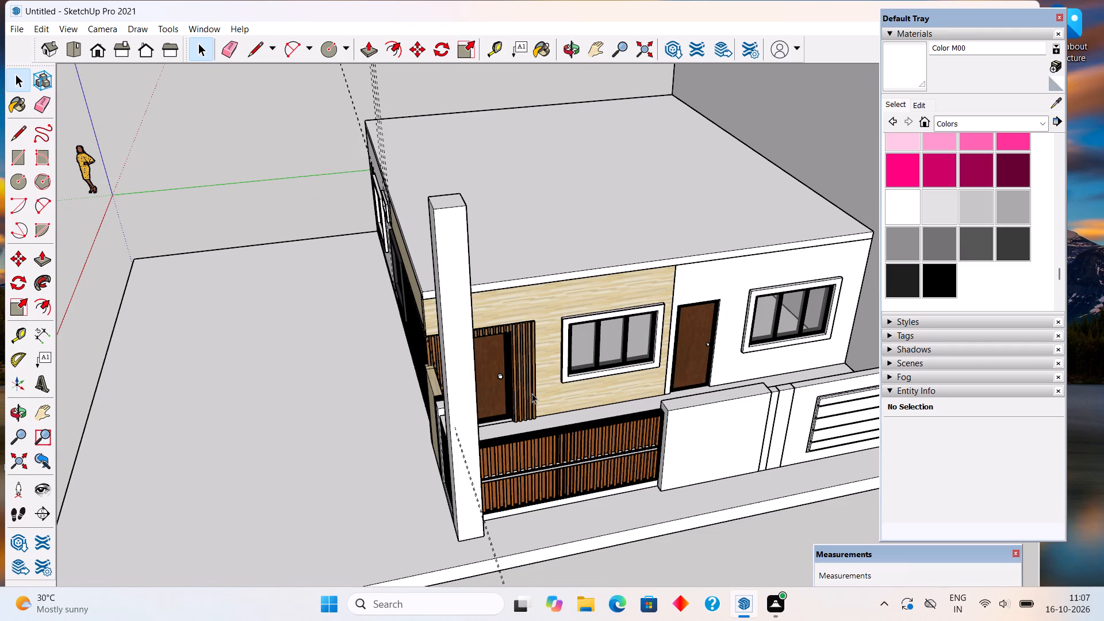
left_click(532, 393)
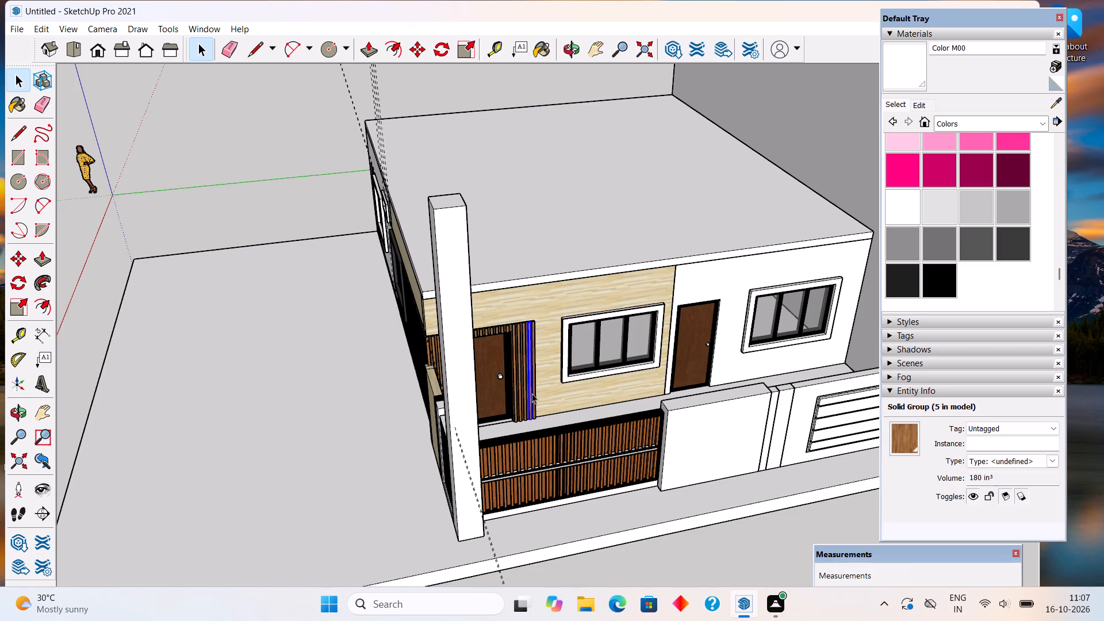
scroll(532, 393, "up", 5)
scroll(535, 391, "up", 4, "shift")
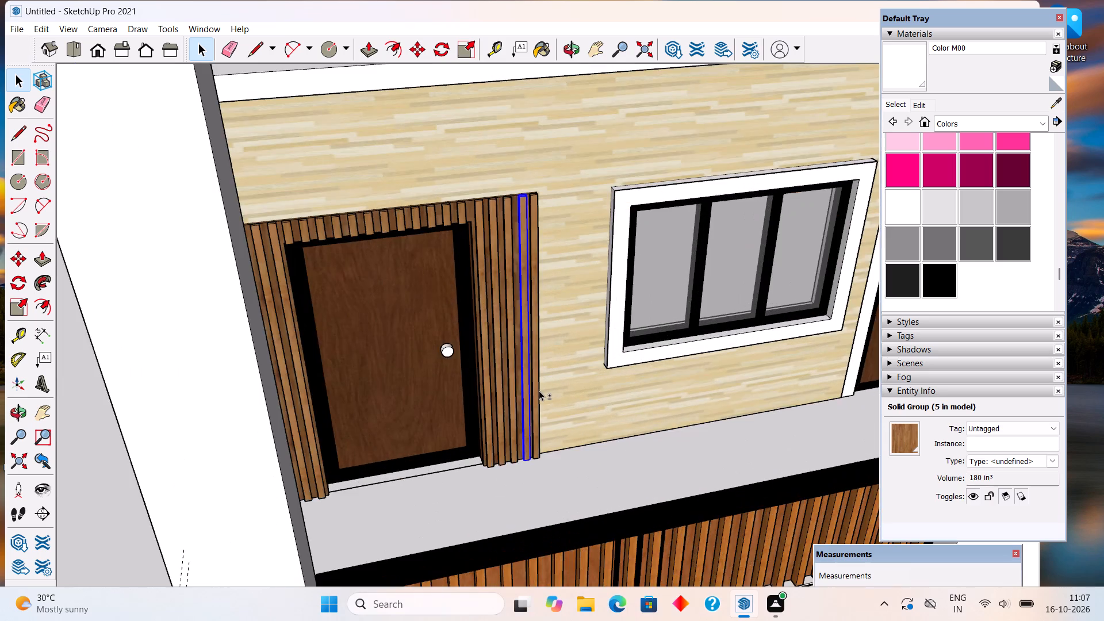
scroll(540, 389, "up", 5, "shift")
left_click(536, 397, "shift")
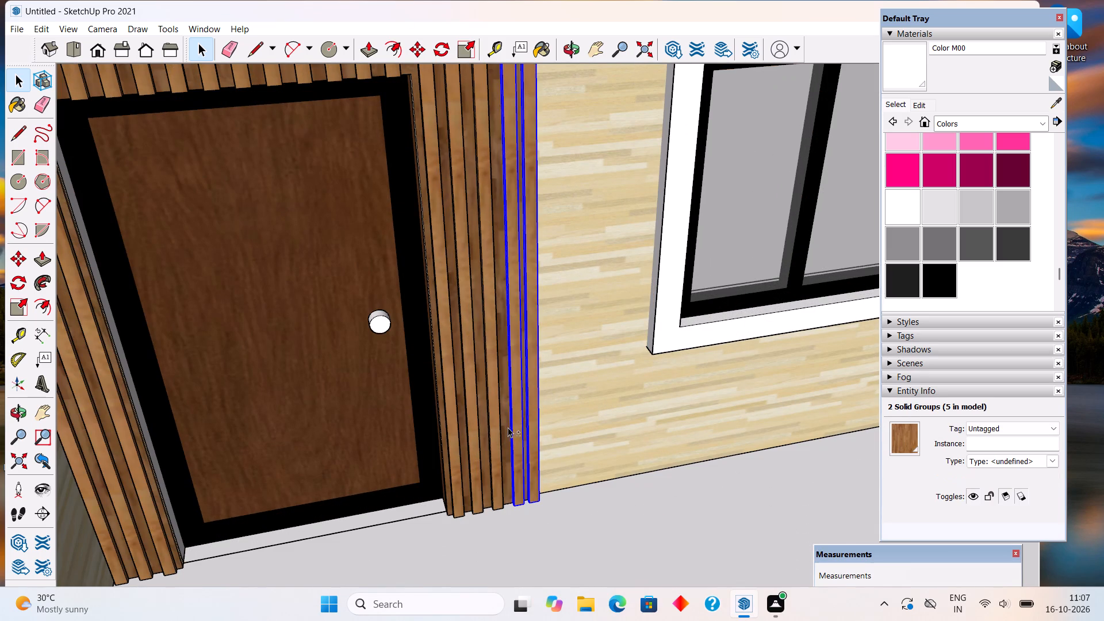
left_click(499, 435, "shift")
scroll(708, 0, "down", 5, "shift")
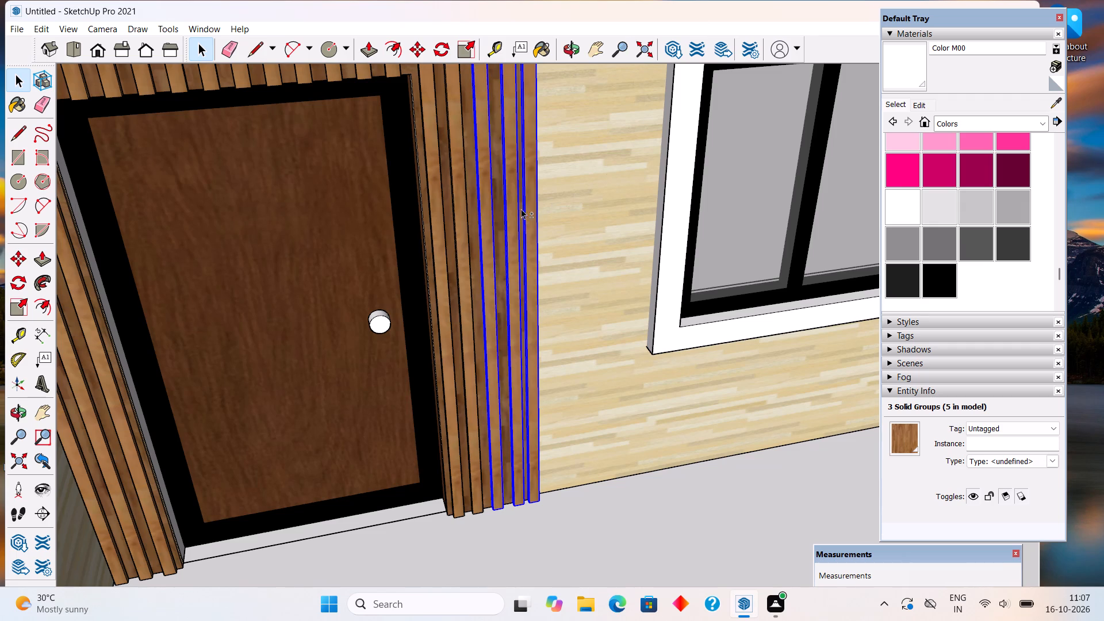
scroll(509, 254, "down", 5, "shift")
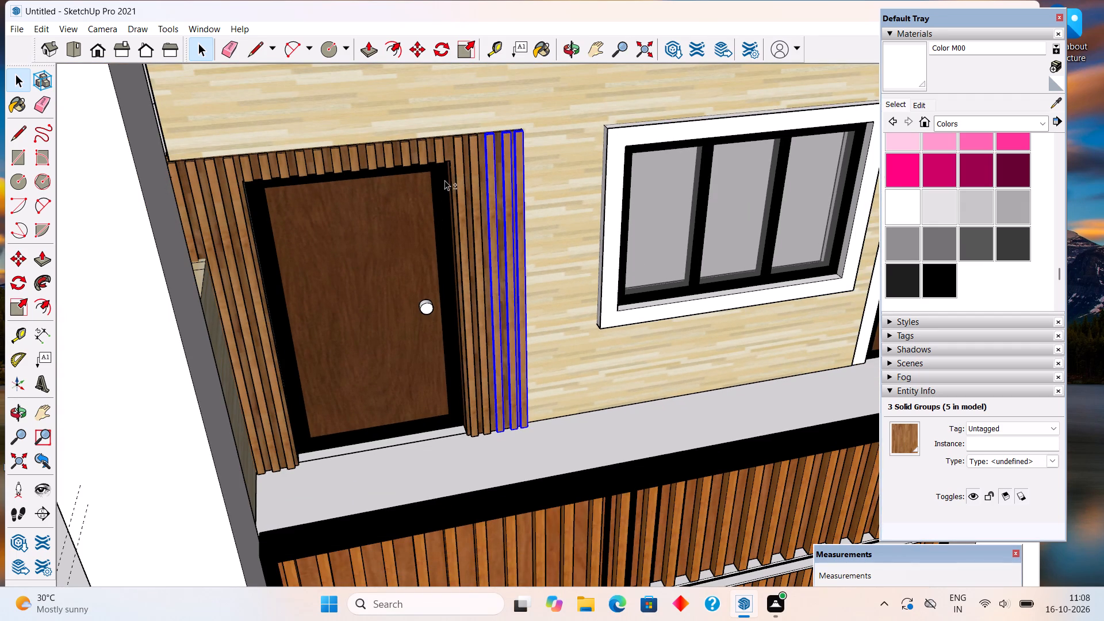
left_click(458, 167, "shift")
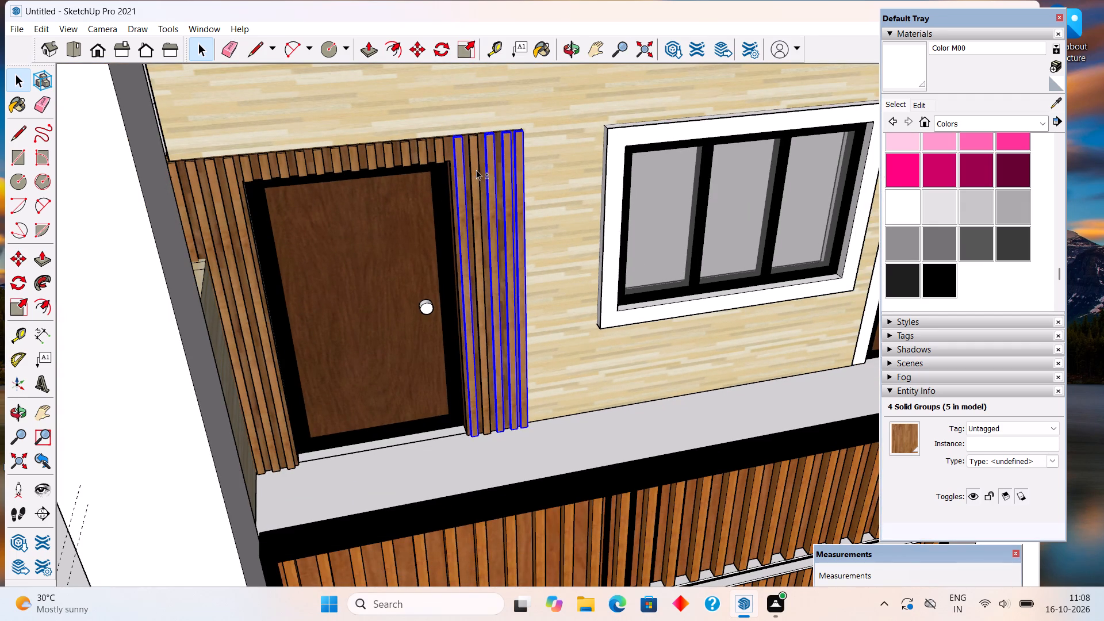
left_click(476, 170, "shift")
scroll(449, 145, "up", 4, "shift")
left_click(434, 156, "shift")
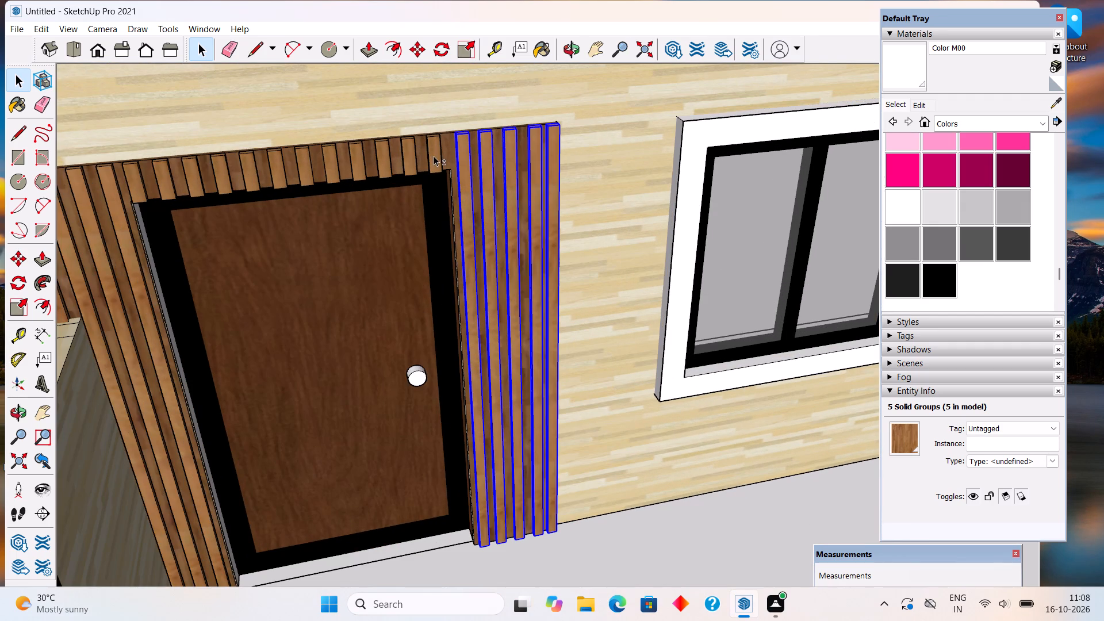
scroll(306, 177, "down", 5, "shift")
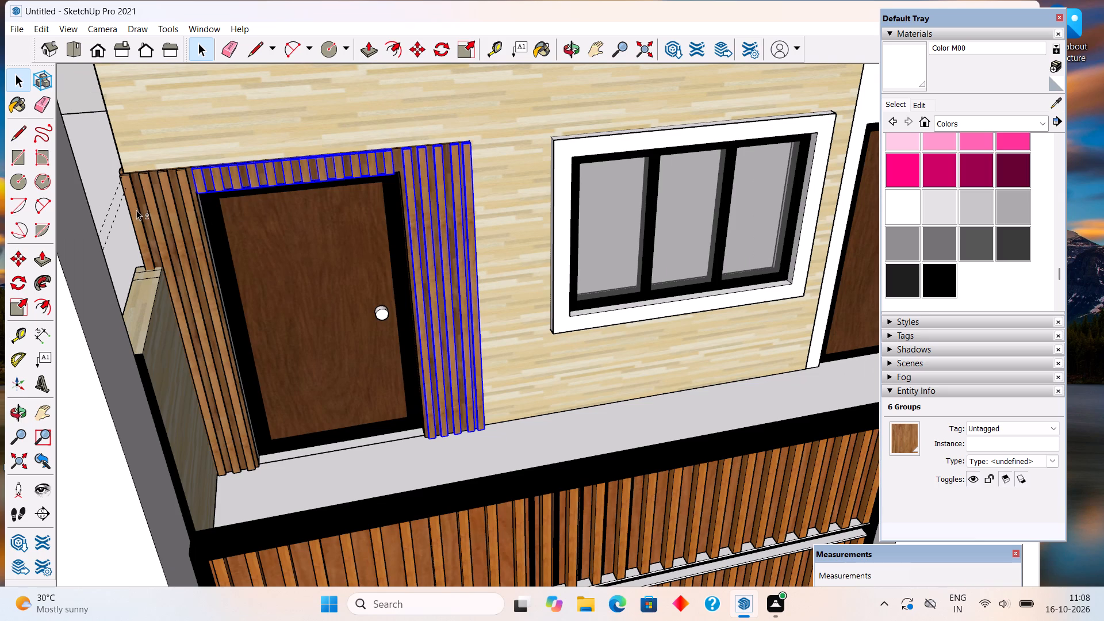
left_click(136, 210, "shift")
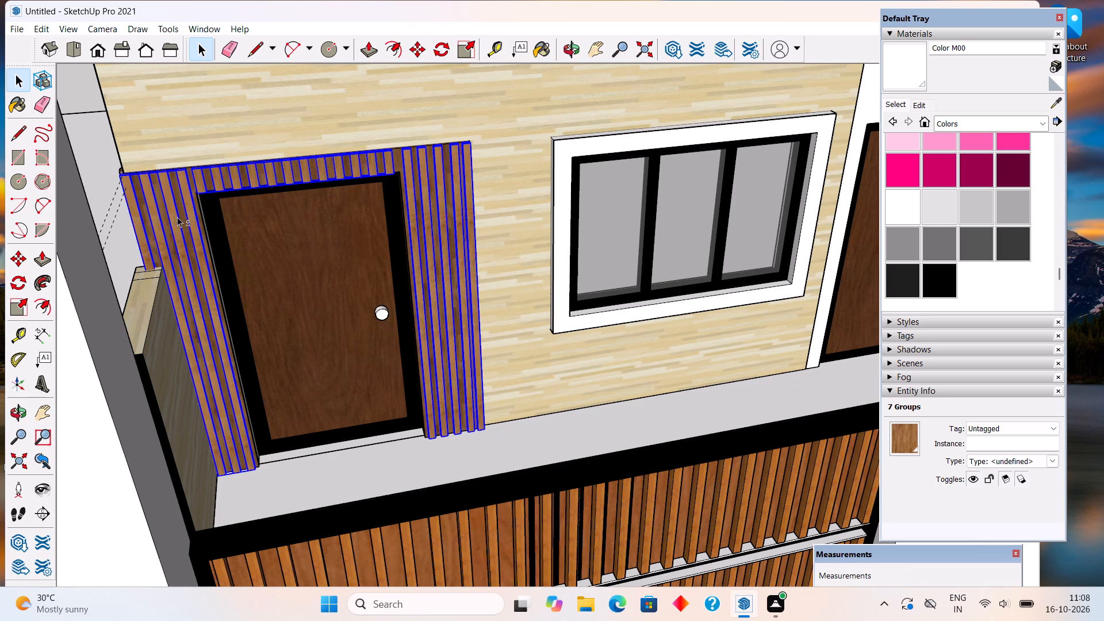
right_click(173, 225, "shift")
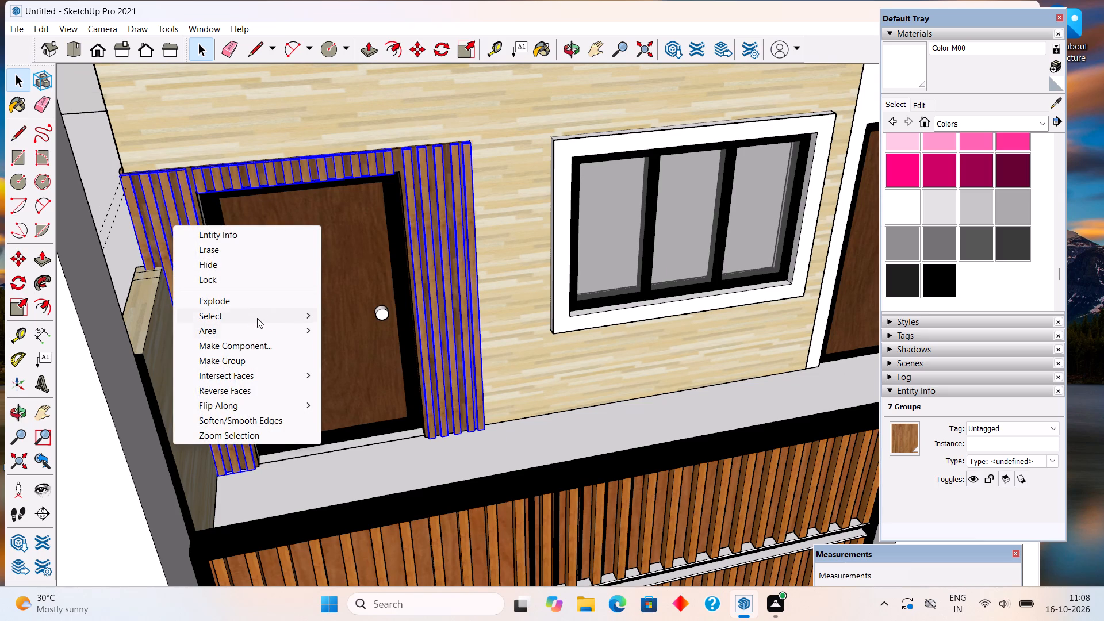
left_click(262, 361, "shift")
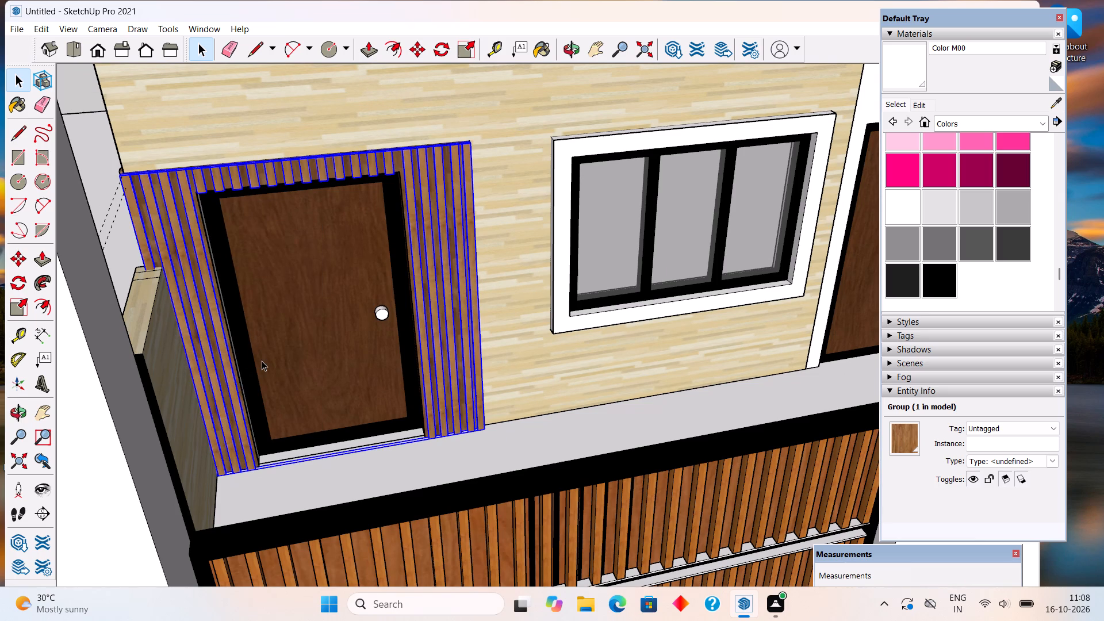
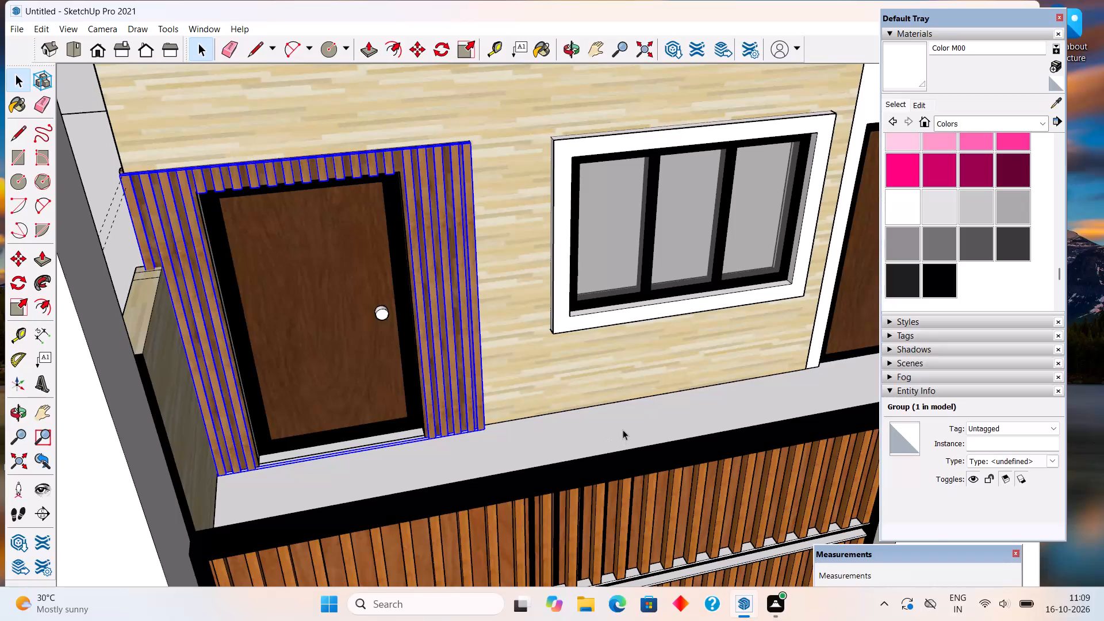
Inspect the grouping of the wooden slat cladding on the side wall beside and below the window, and review the house exterior.
scroll(573, 355, "down", 8)
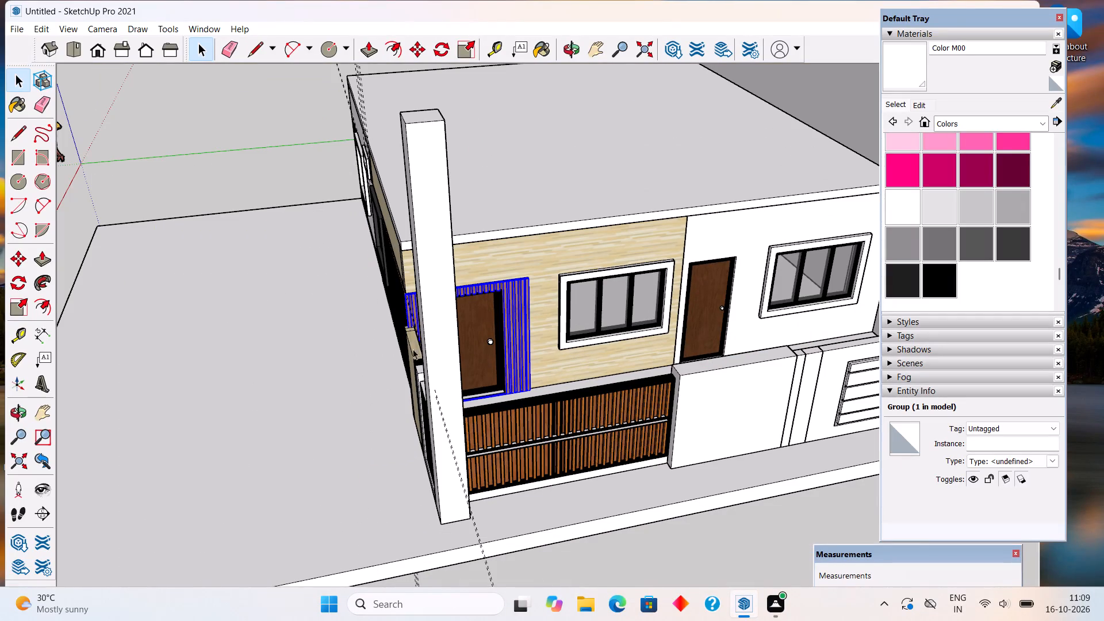
left_click(335, 331)
middle_click_drag(400, 324, 846, 283)
scroll(591, 348, "up", 3)
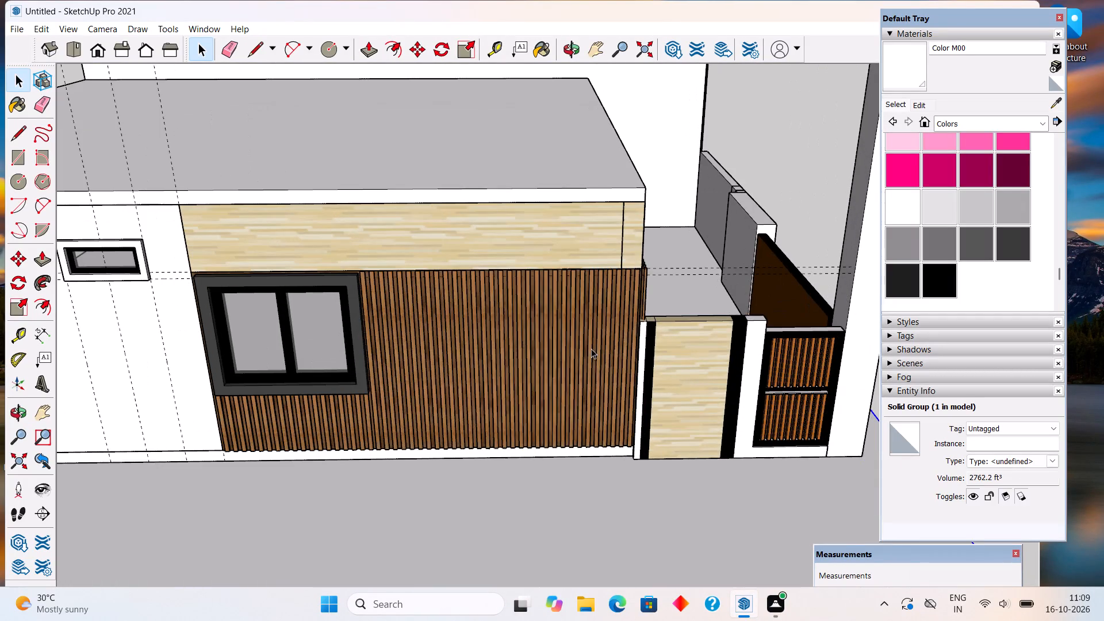
left_click(591, 348)
left_click(366, 416)
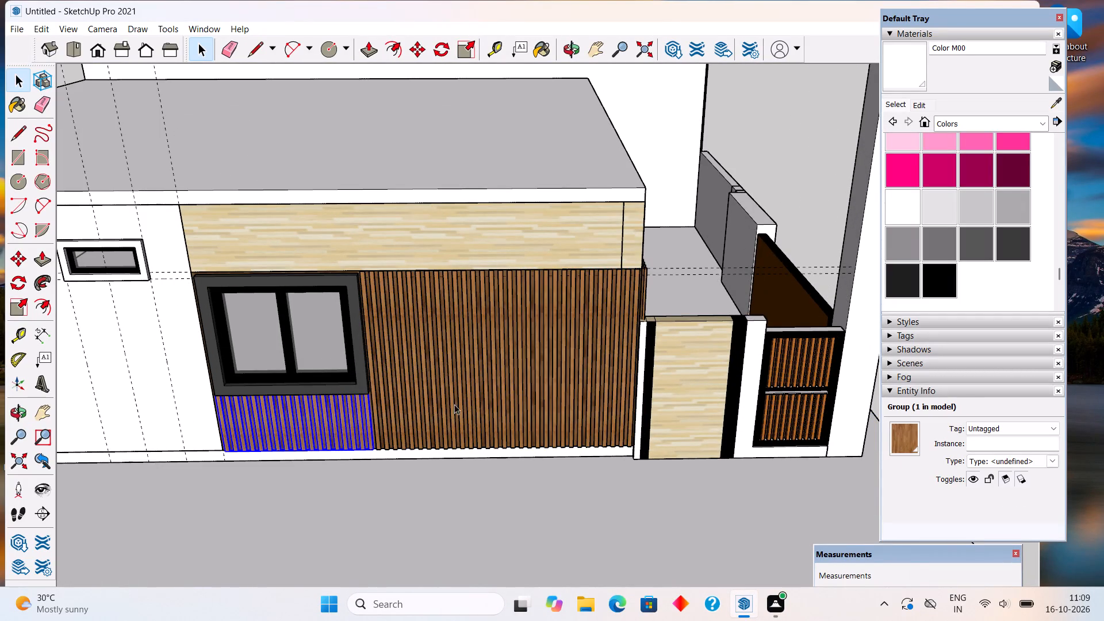
scroll(607, 388, "down", 2)
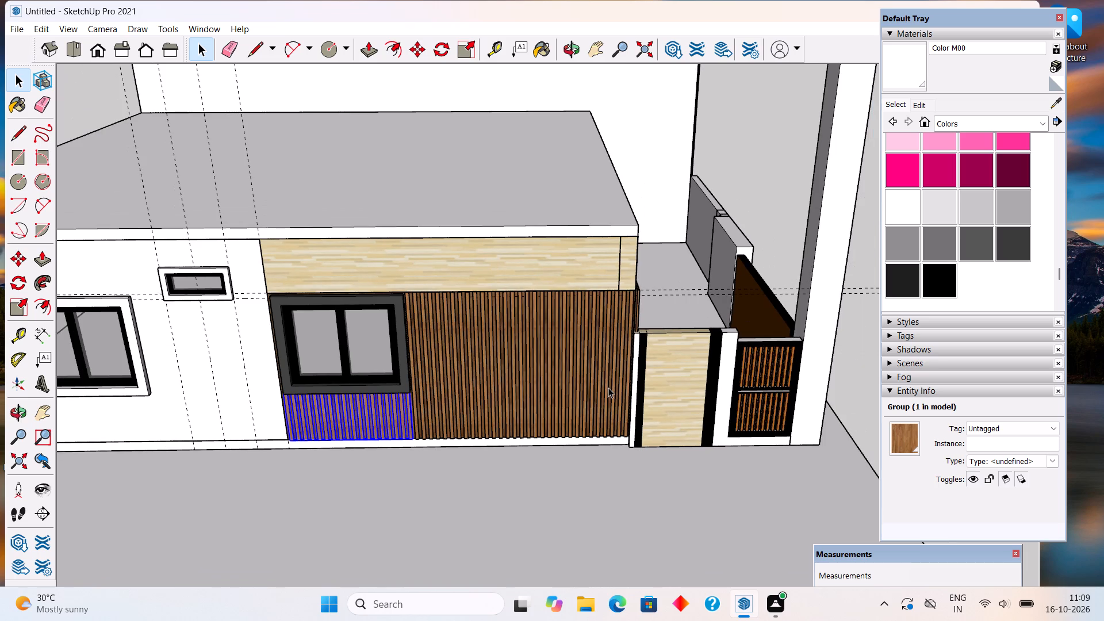
scroll(608, 388, "down", 7)
middle_click_drag(673, 394, 479, 338)
middle_click_drag(802, 417, 595, 426)
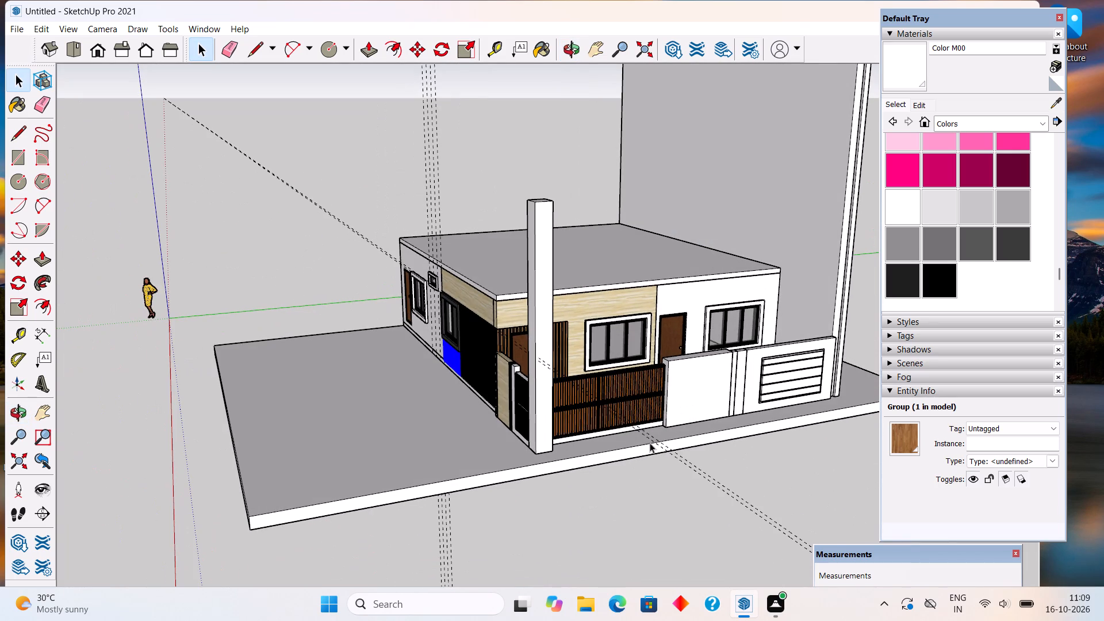
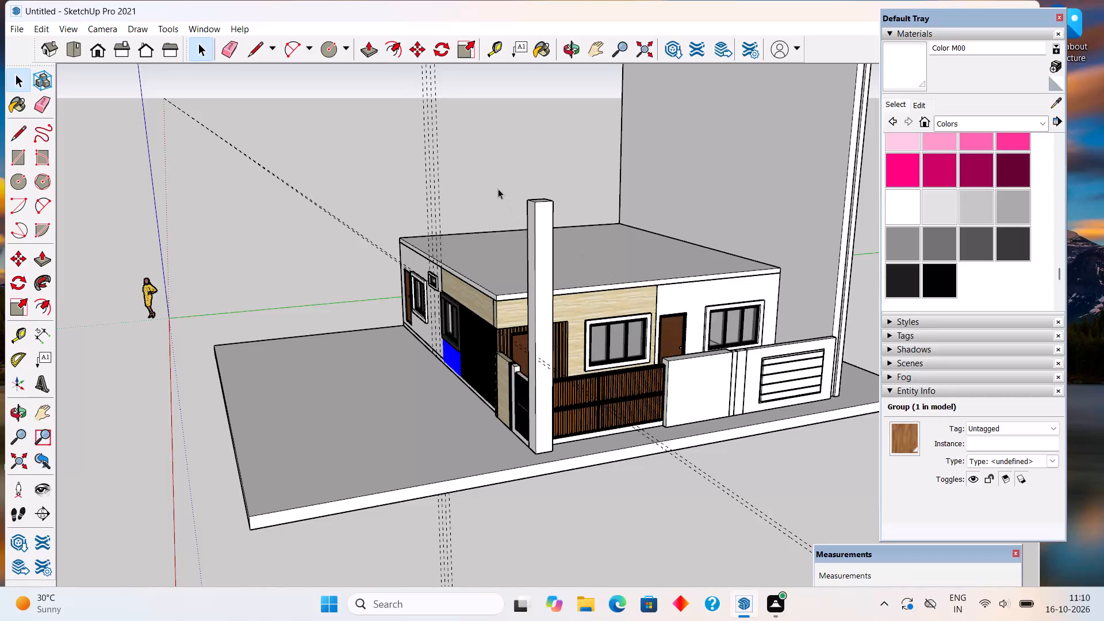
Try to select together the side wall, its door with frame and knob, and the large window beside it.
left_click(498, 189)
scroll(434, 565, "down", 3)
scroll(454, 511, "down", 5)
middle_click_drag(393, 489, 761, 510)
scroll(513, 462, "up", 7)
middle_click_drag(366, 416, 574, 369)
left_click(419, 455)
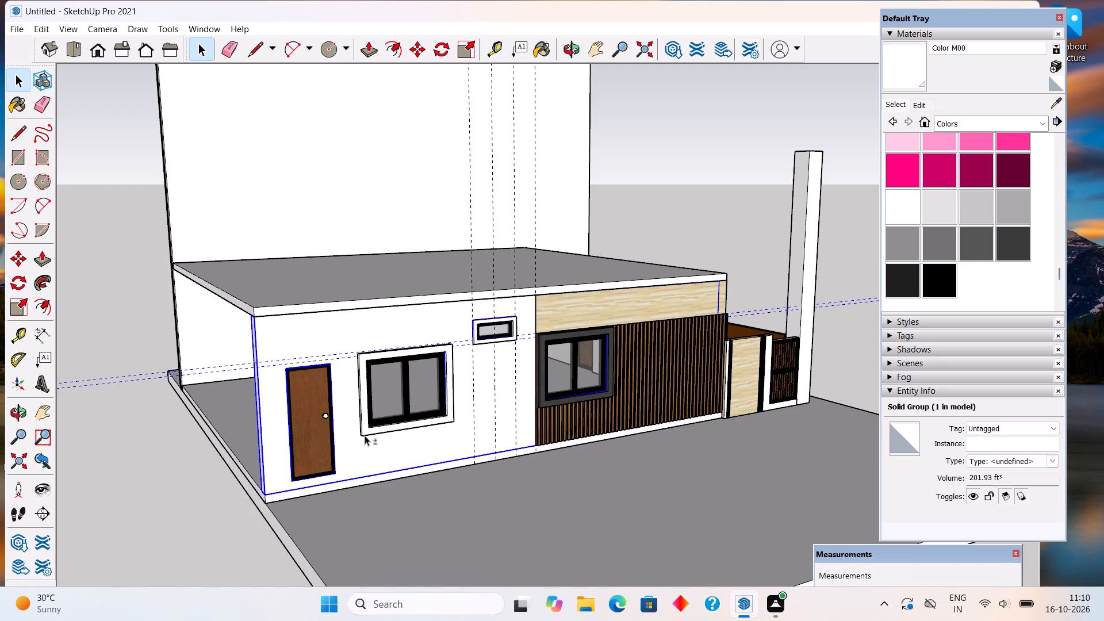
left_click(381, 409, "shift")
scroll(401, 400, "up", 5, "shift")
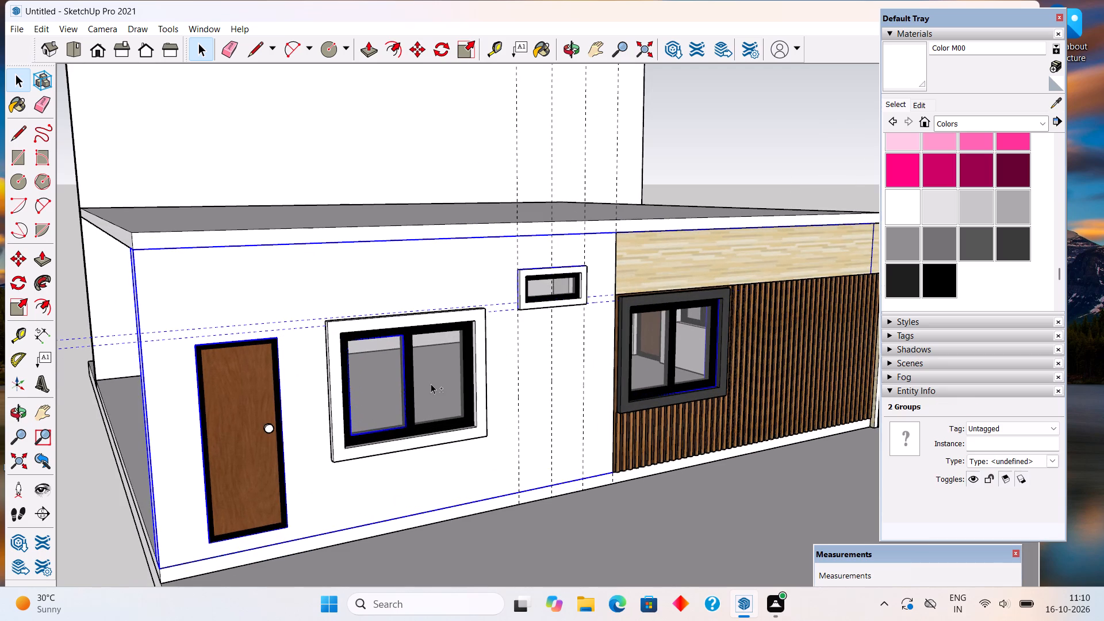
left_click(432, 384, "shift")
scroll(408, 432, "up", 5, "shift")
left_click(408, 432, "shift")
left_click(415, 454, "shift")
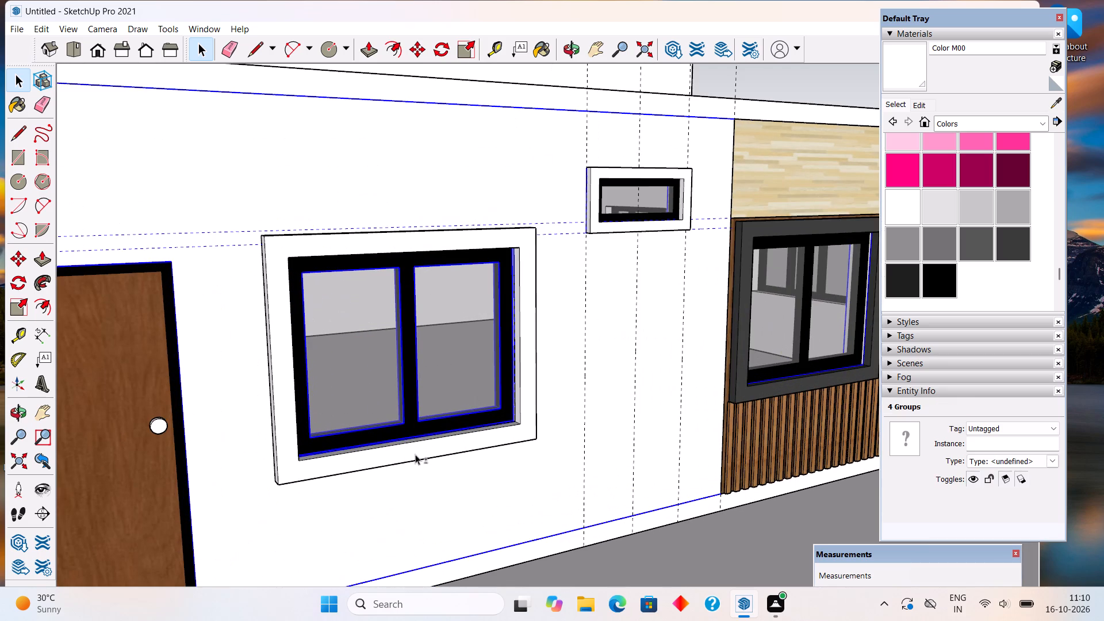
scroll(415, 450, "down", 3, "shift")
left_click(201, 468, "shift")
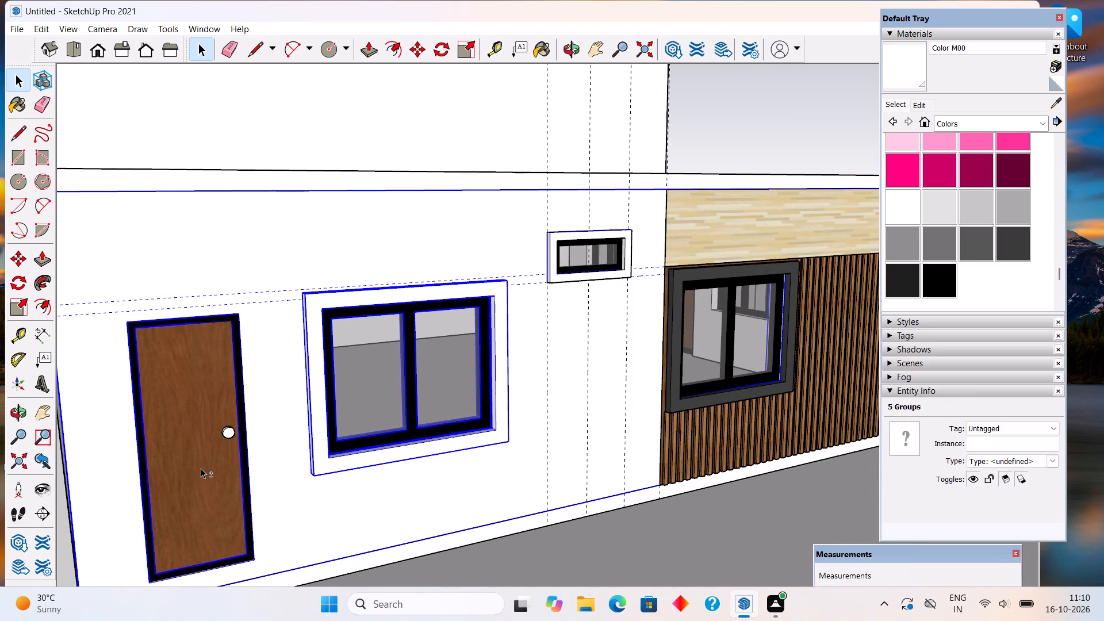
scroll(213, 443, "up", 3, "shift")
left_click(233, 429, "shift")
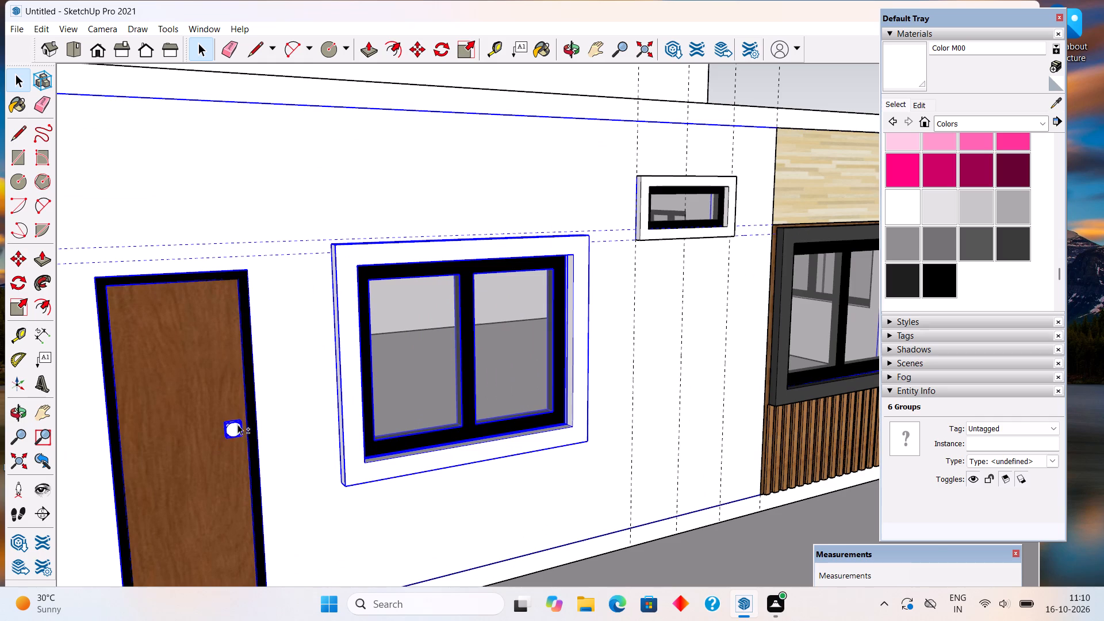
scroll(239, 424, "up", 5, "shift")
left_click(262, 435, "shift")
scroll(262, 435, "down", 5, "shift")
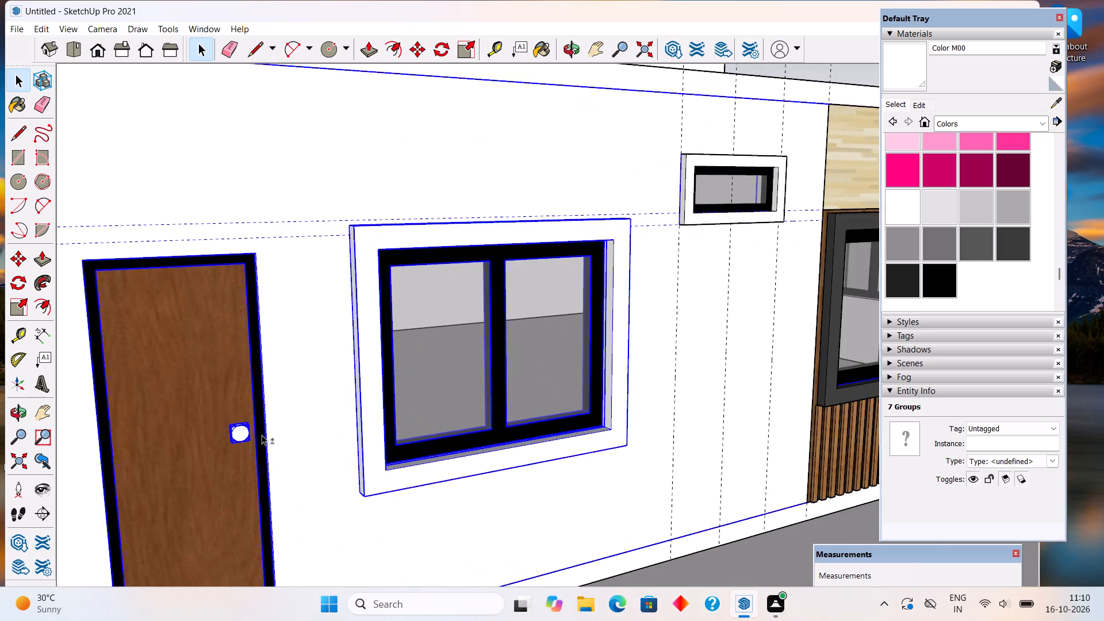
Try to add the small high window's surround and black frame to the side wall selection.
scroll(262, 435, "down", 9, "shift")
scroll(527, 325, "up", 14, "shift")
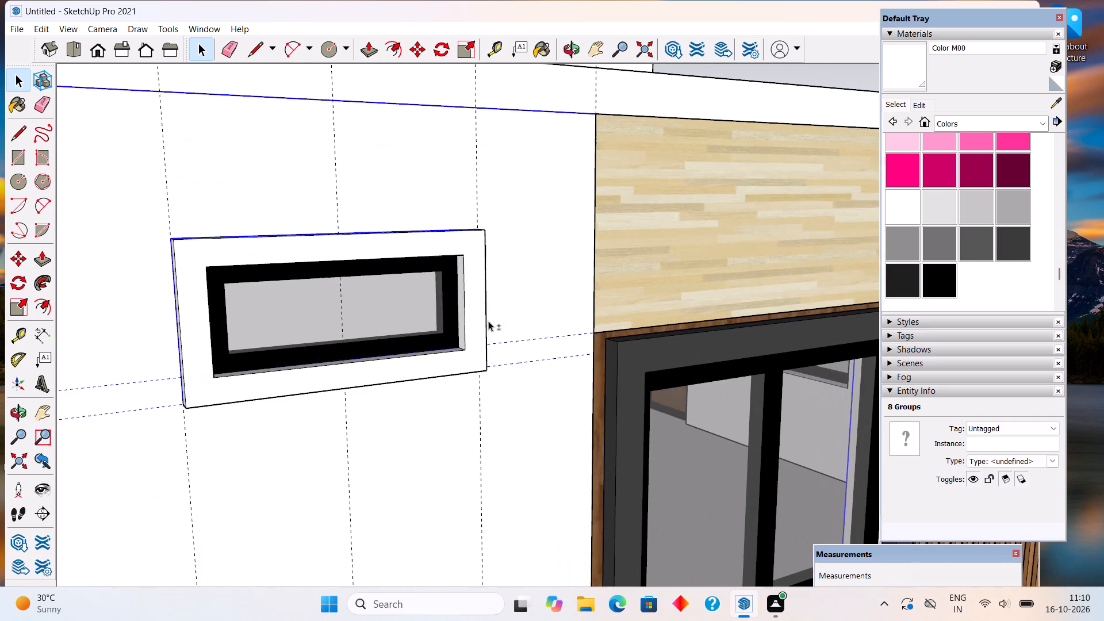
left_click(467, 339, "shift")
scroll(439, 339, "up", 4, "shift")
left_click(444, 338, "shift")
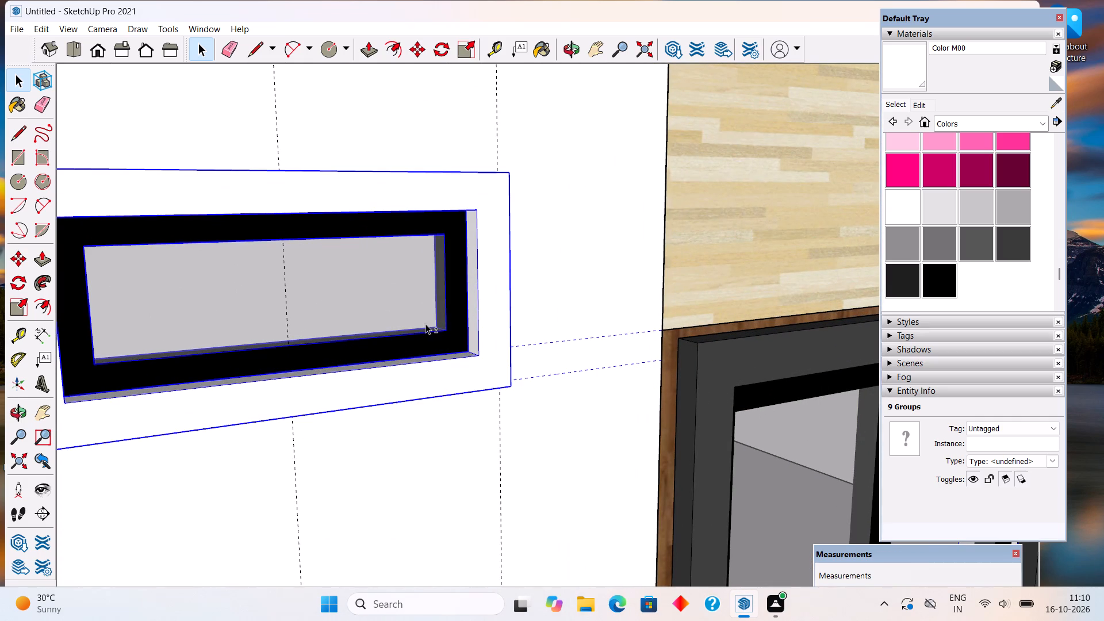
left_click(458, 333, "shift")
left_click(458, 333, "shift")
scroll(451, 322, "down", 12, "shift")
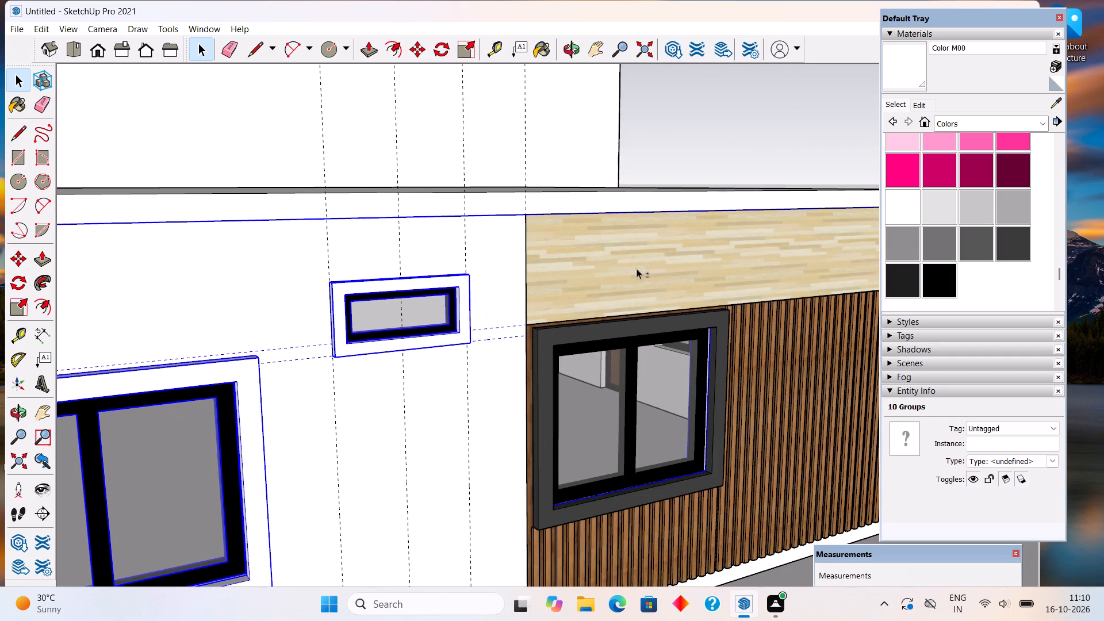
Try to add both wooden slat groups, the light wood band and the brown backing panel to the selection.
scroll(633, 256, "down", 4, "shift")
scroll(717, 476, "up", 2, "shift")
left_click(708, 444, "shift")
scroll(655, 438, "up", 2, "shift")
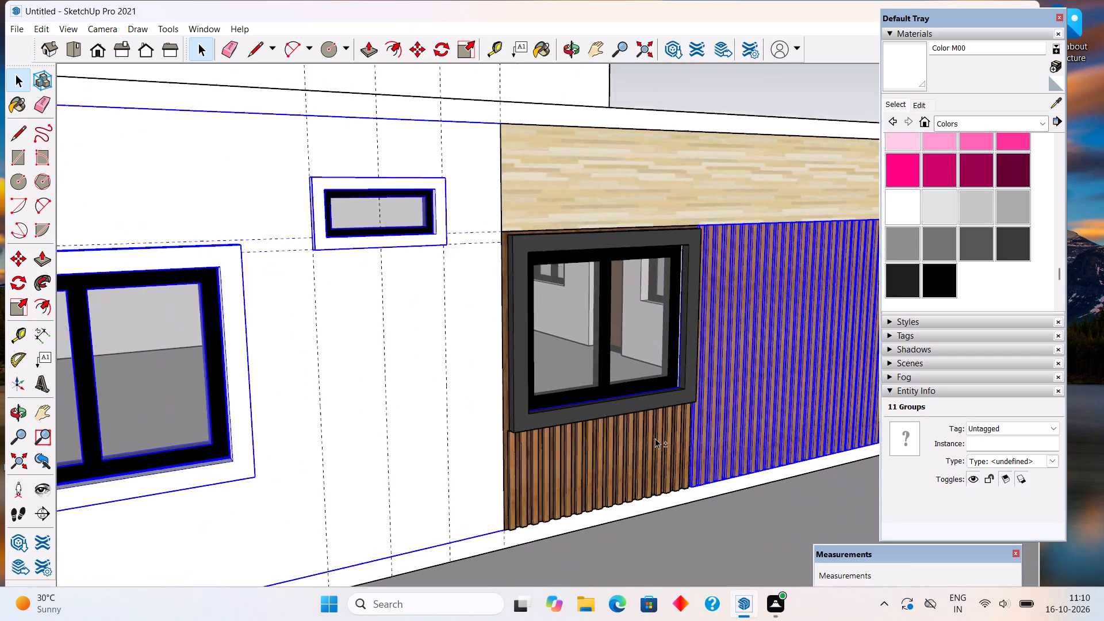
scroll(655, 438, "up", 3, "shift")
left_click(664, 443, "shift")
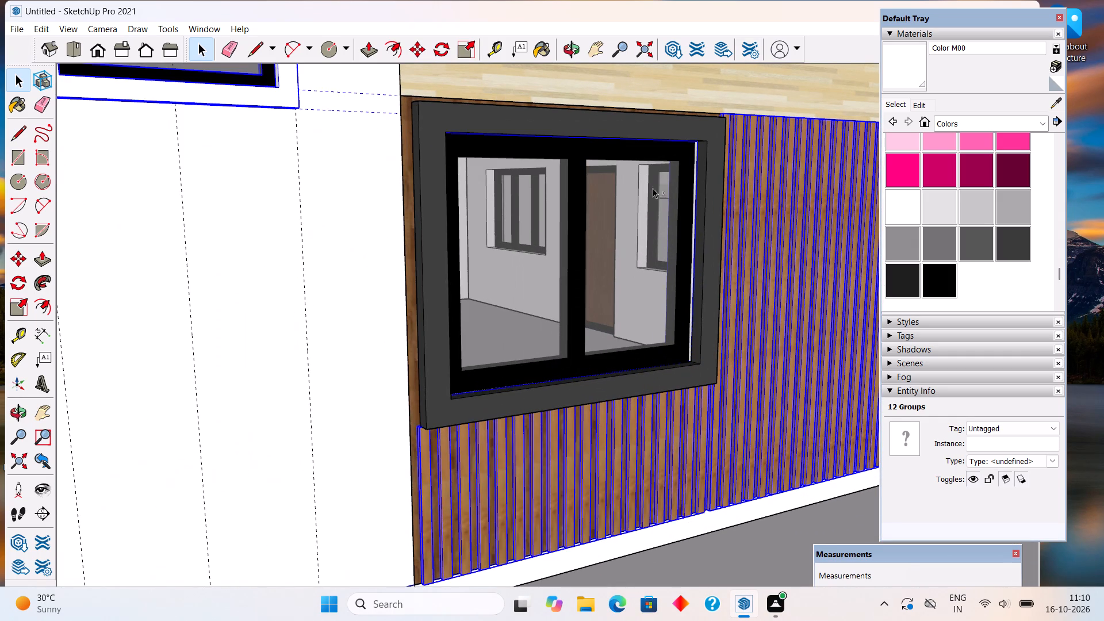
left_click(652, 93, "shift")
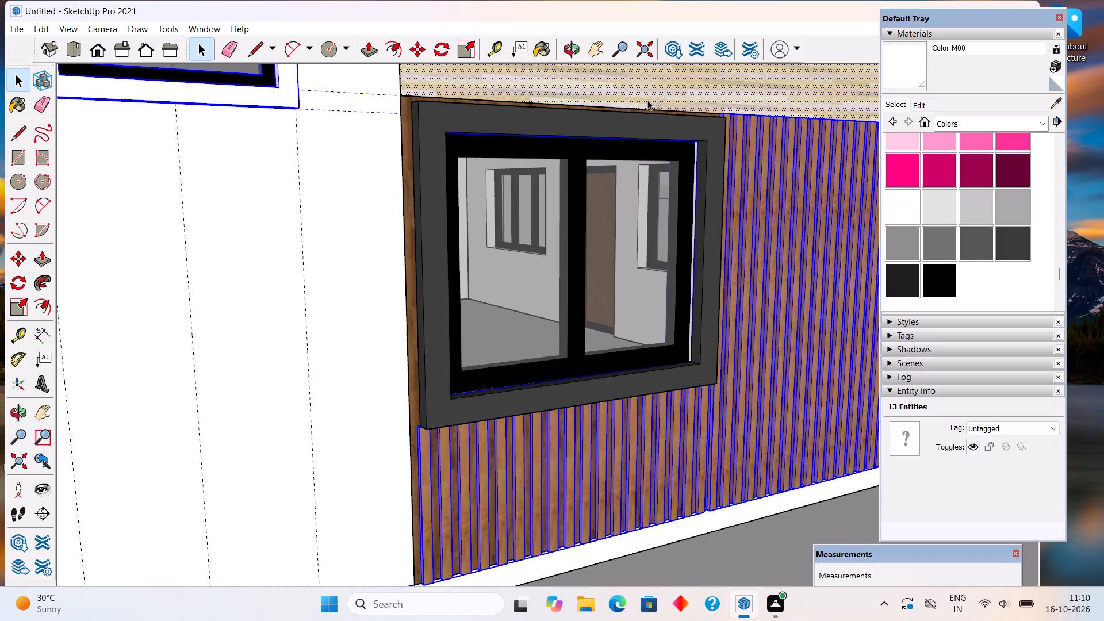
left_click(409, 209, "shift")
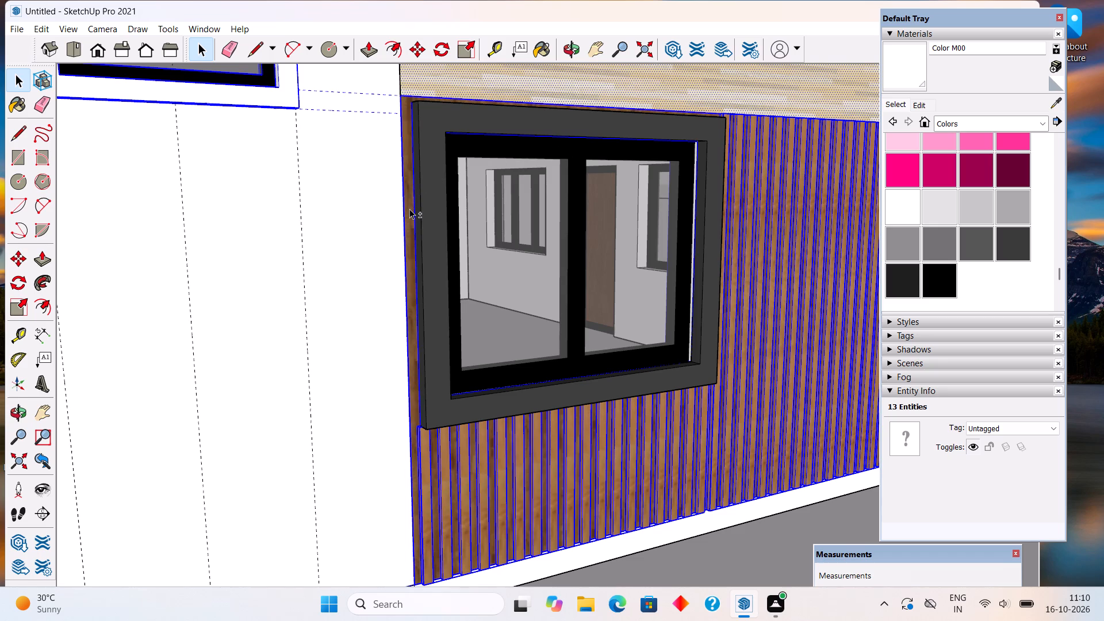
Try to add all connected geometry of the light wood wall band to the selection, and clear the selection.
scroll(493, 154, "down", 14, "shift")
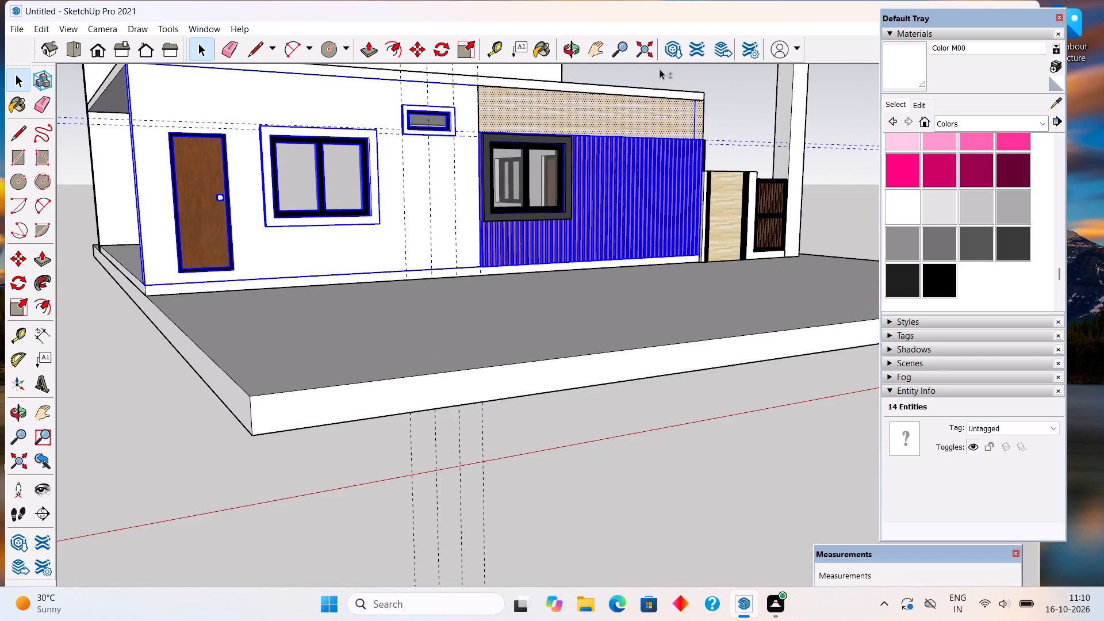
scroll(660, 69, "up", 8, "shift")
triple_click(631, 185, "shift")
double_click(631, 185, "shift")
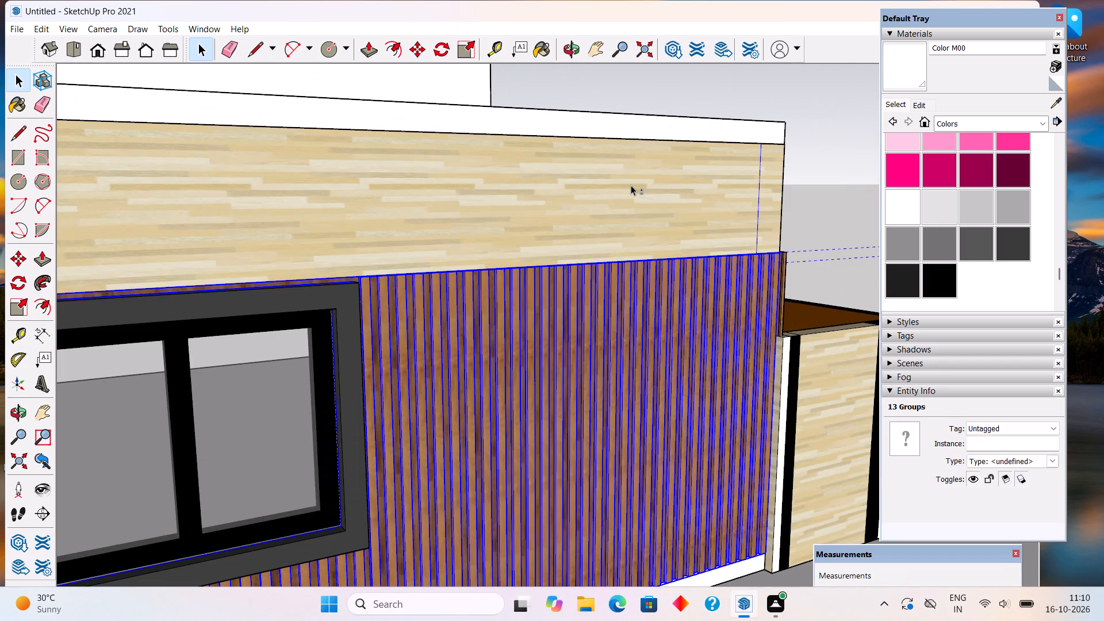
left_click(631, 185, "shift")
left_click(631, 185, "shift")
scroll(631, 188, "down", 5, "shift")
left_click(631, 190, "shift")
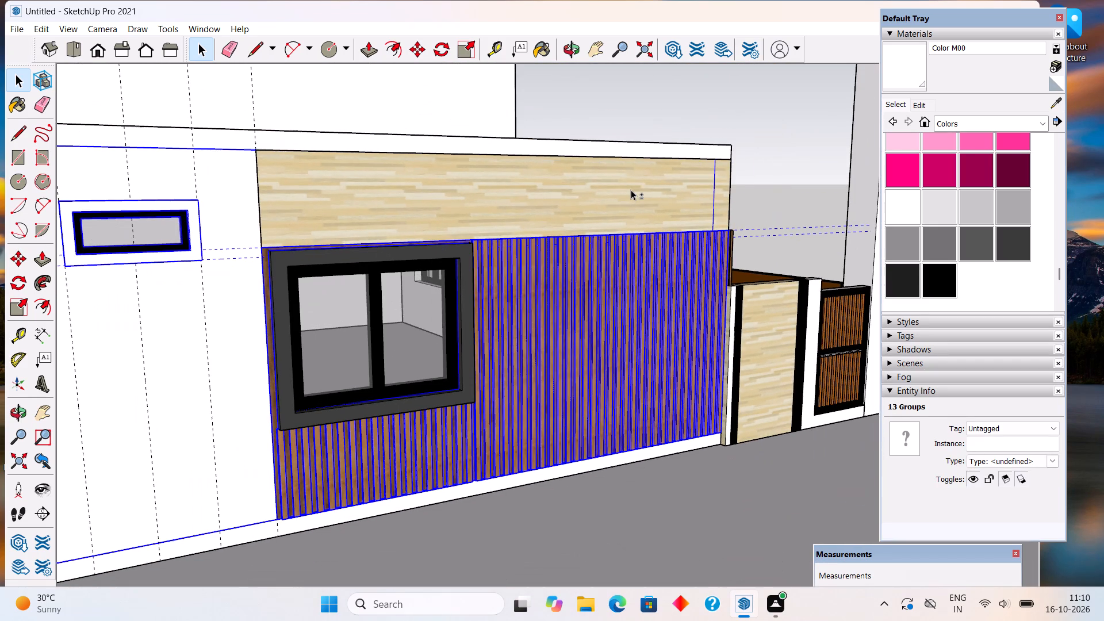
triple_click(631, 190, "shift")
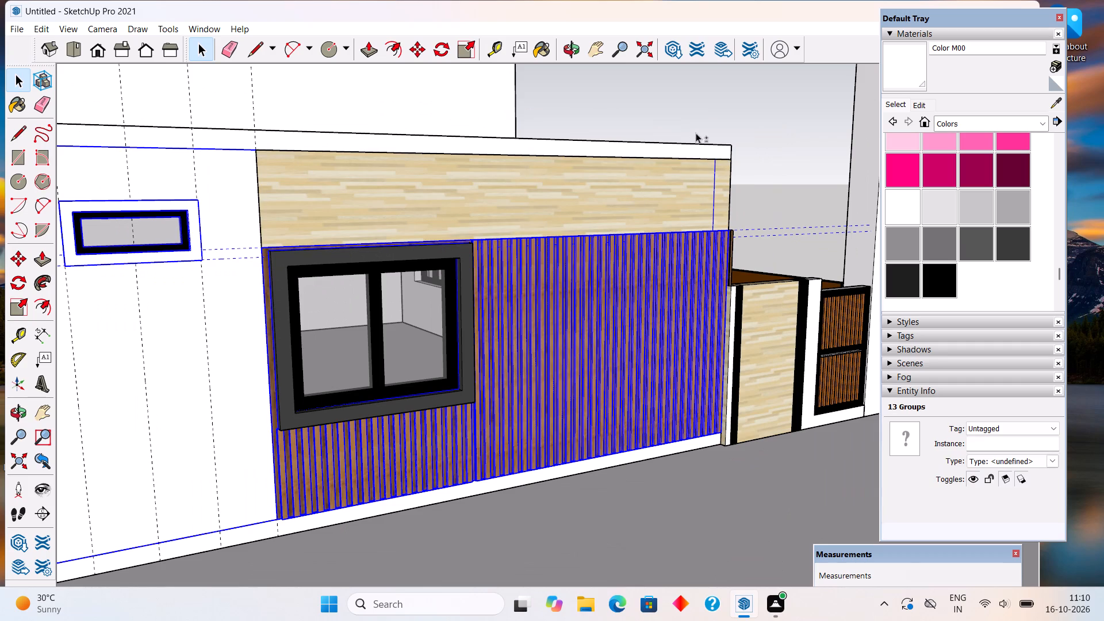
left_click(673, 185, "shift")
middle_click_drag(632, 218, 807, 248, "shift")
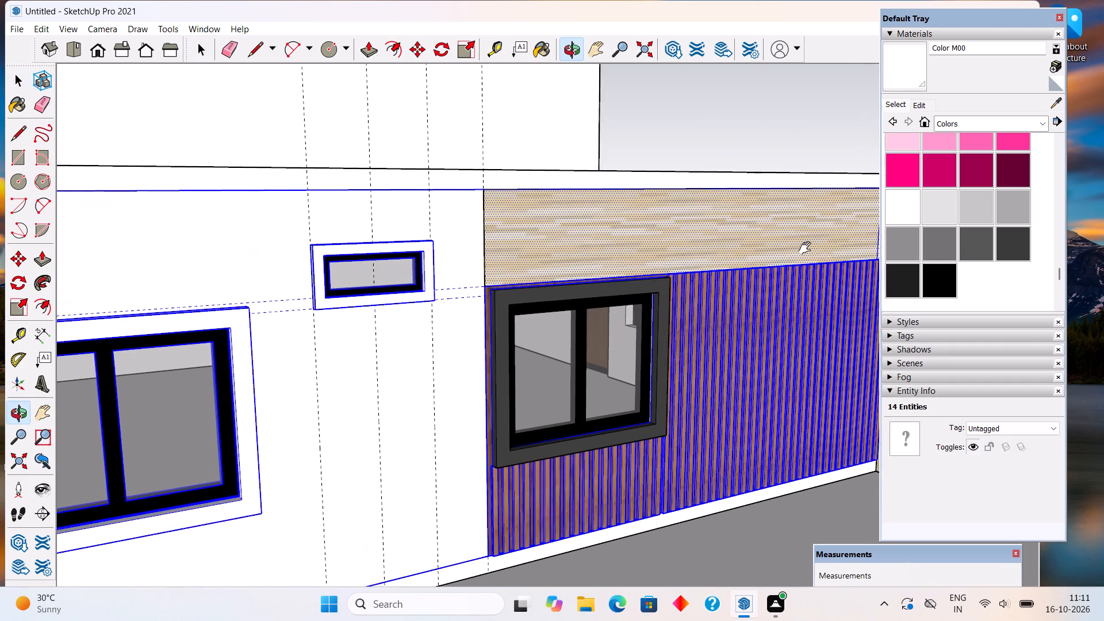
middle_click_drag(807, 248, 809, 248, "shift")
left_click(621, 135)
Group the light wood band above the slats together with all its connected faces and edges.
triple_click(599, 251)
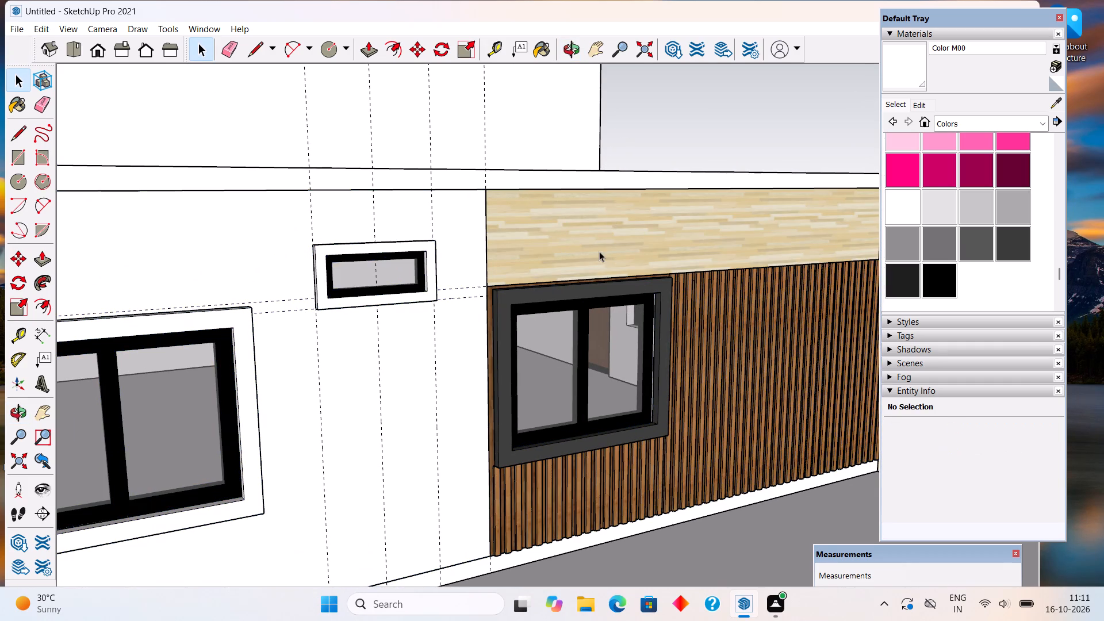
left_click(599, 251)
right_click(600, 251)
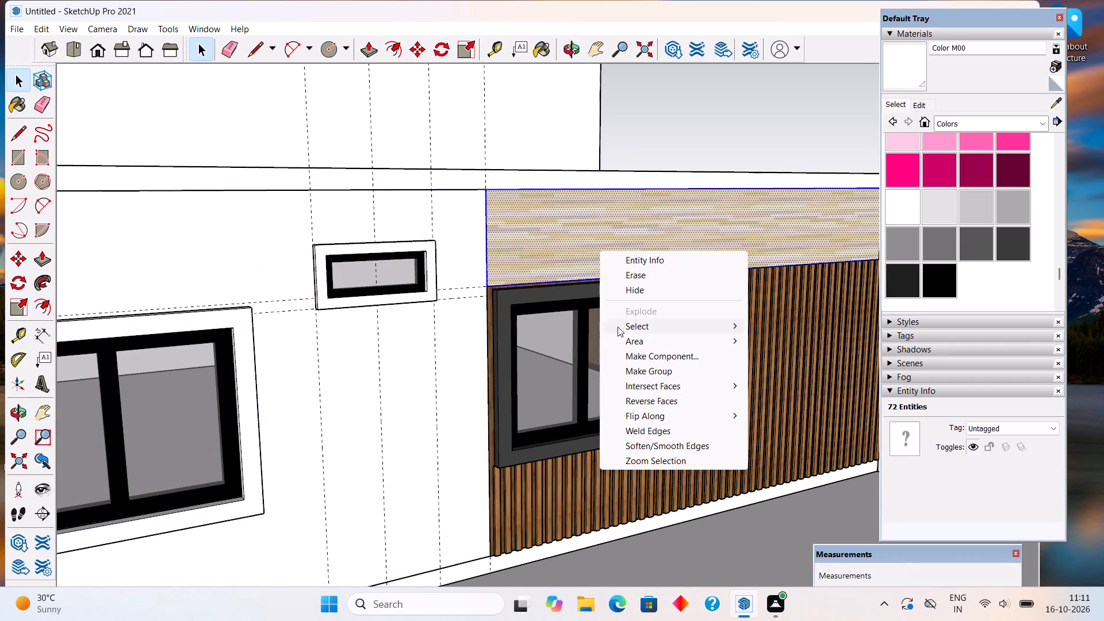
left_click(653, 377)
left_click(689, 159)
Check the extent of the light wood wall group on the front and side of the house.
scroll(690, 158, "down", 11)
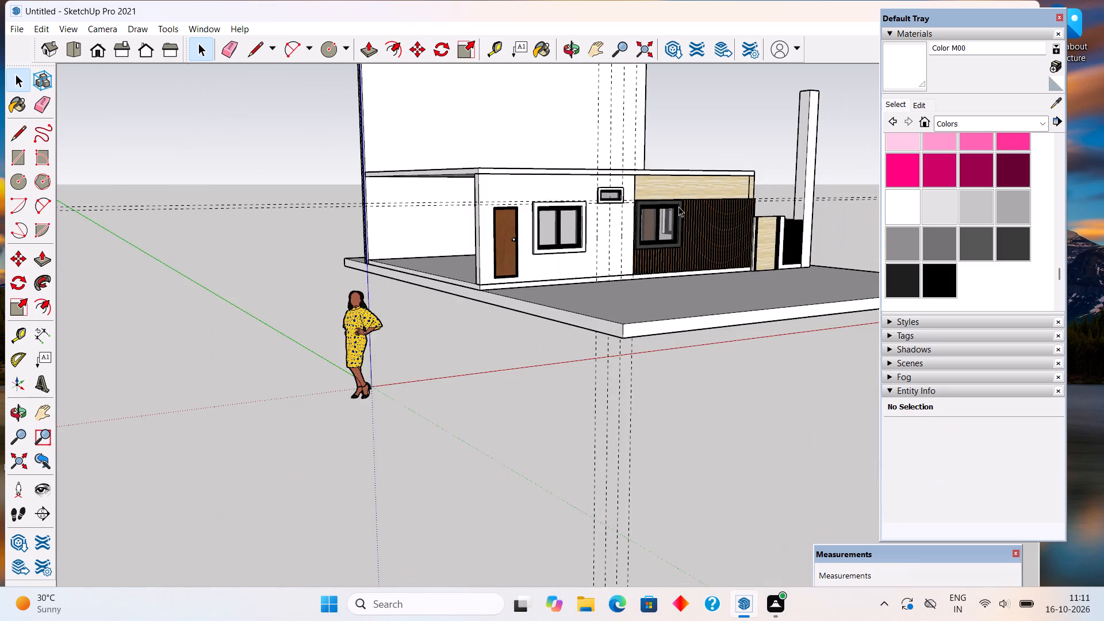
middle_click_drag(761, 217, 292, 233)
middle_click_drag(630, 217, 466, 266)
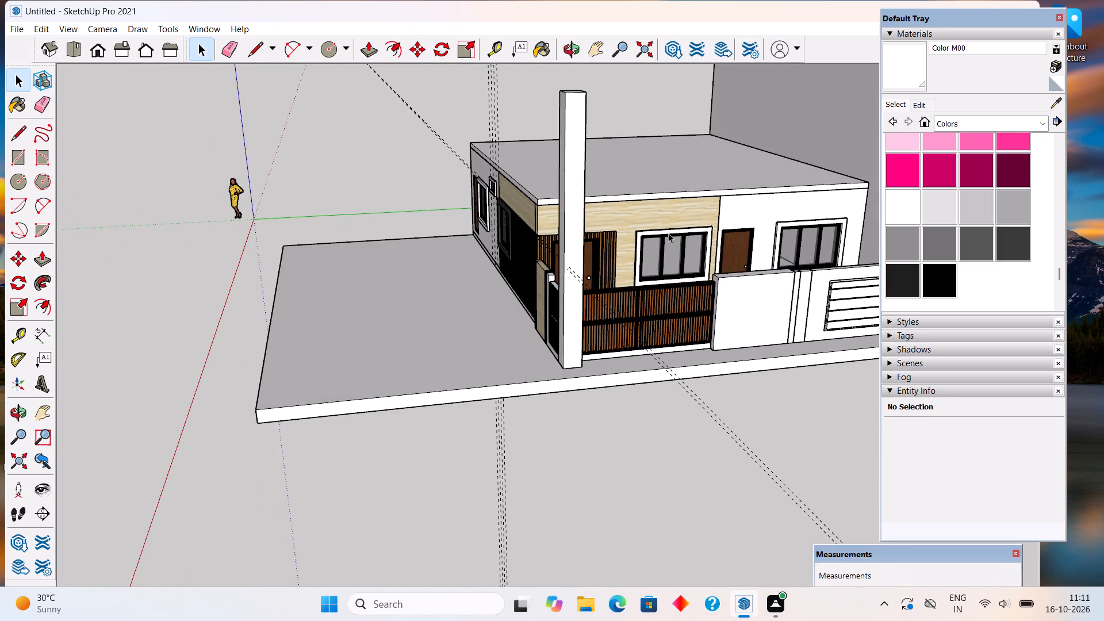
triple_click(630, 227)
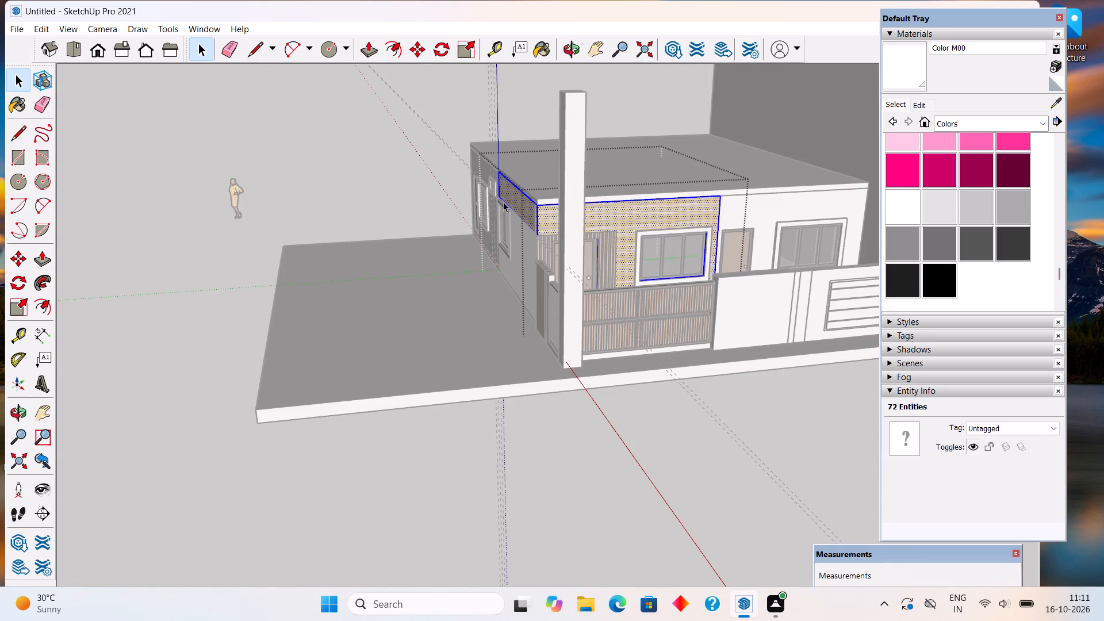
left_click(413, 154)
left_click(536, 213)
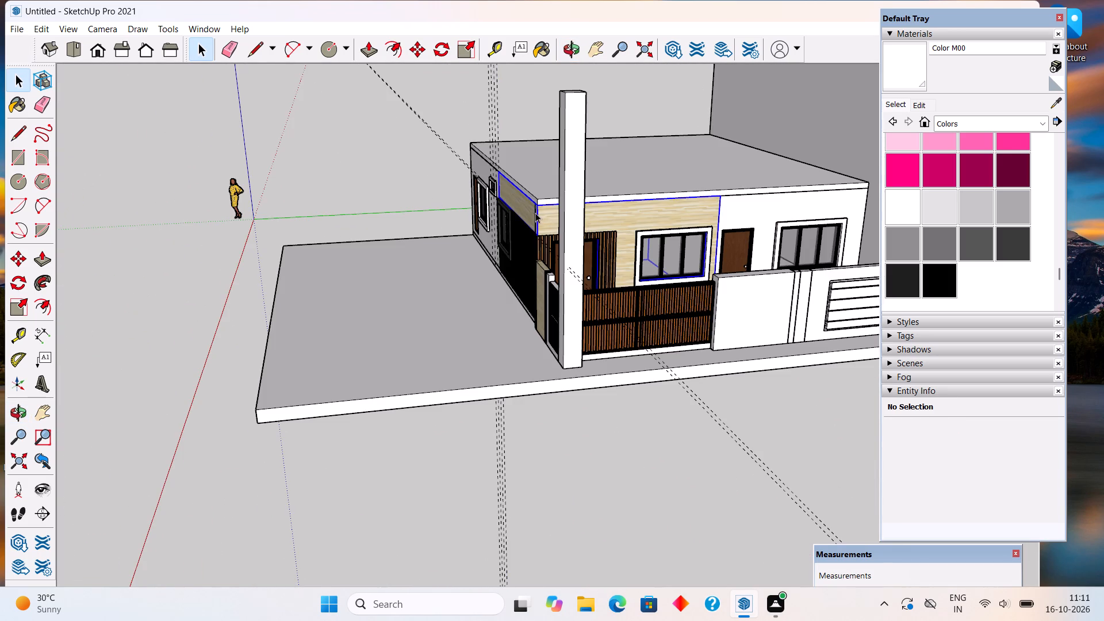
middle_click_drag(545, 233, 707, 257)
scroll(618, 252, "up", 5)
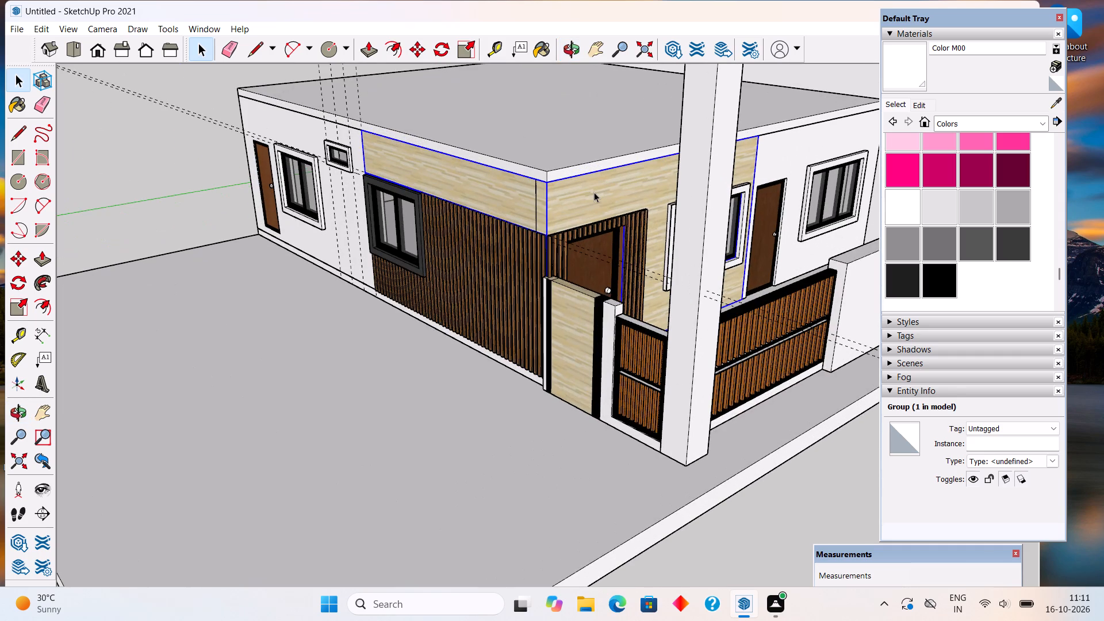
left_click(594, 192)
Open the light wood wall group, make all its connected geometry into a nested group, and exit.
triple_click(530, 209)
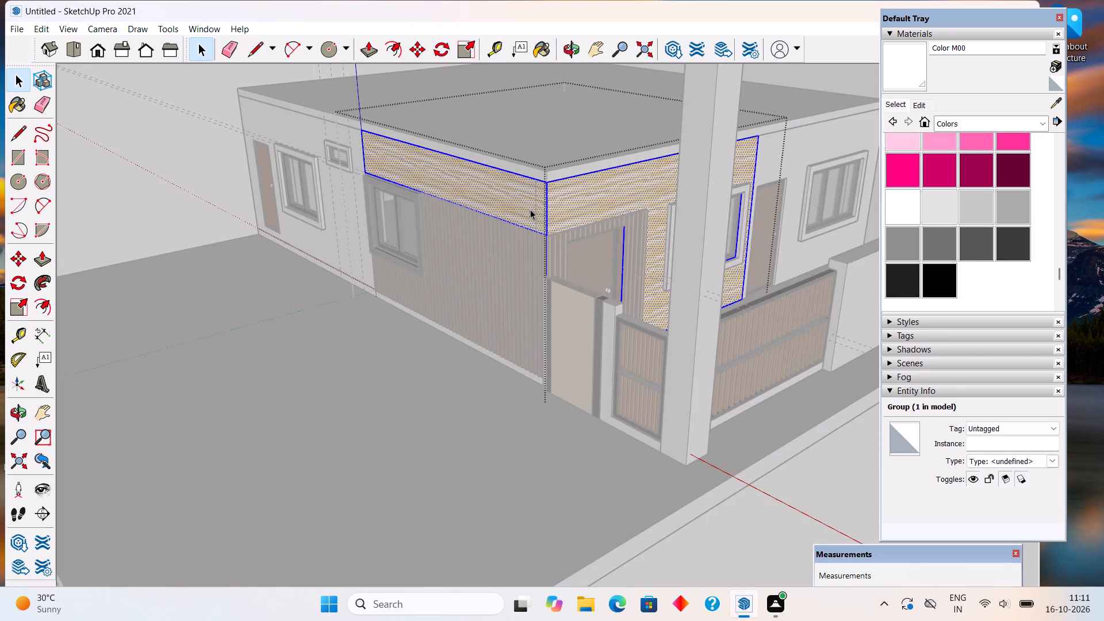
right_click(530, 209)
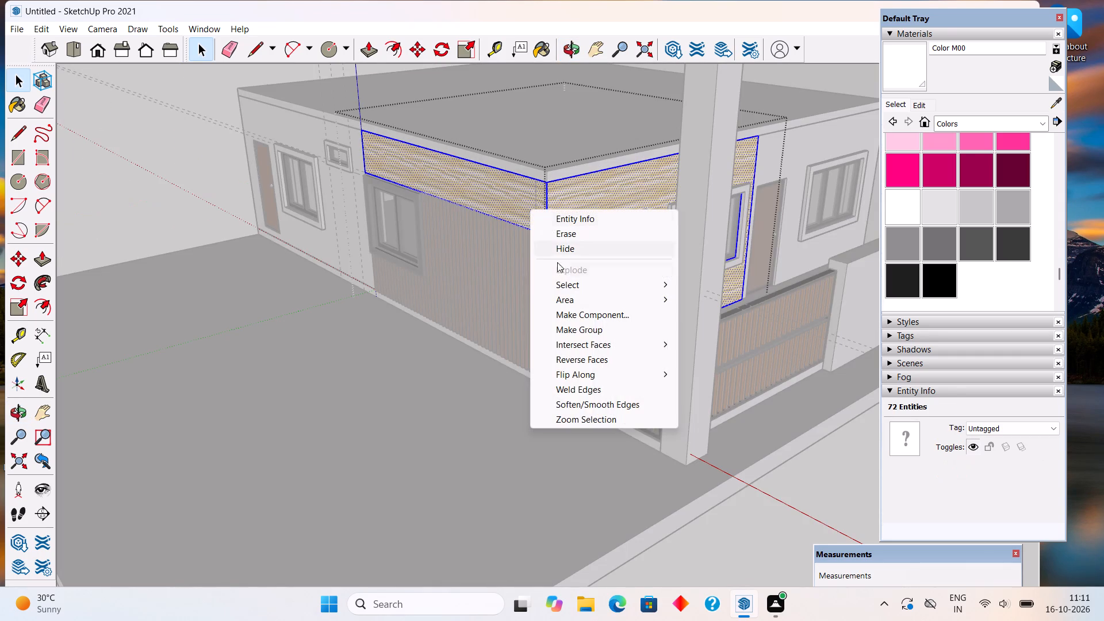
left_click(568, 329)
left_click(199, 172)
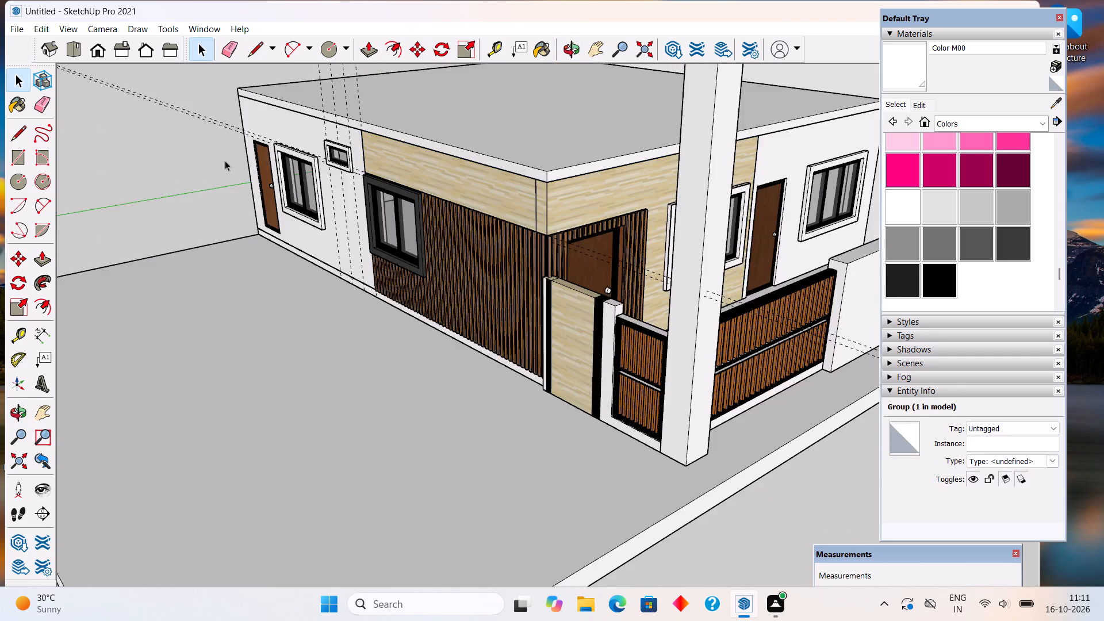
Examine the light wood wall group and the side elevation with its door and windows.
scroll(329, 159, "down", 4)
middle_click_drag(381, 203, 626, 240)
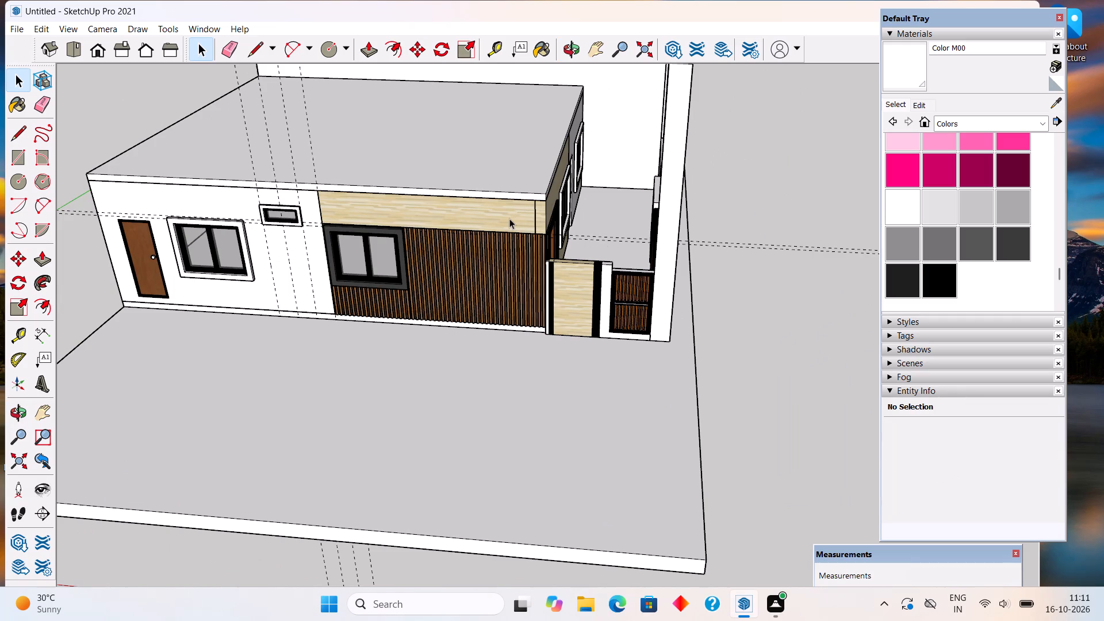
left_click(509, 218)
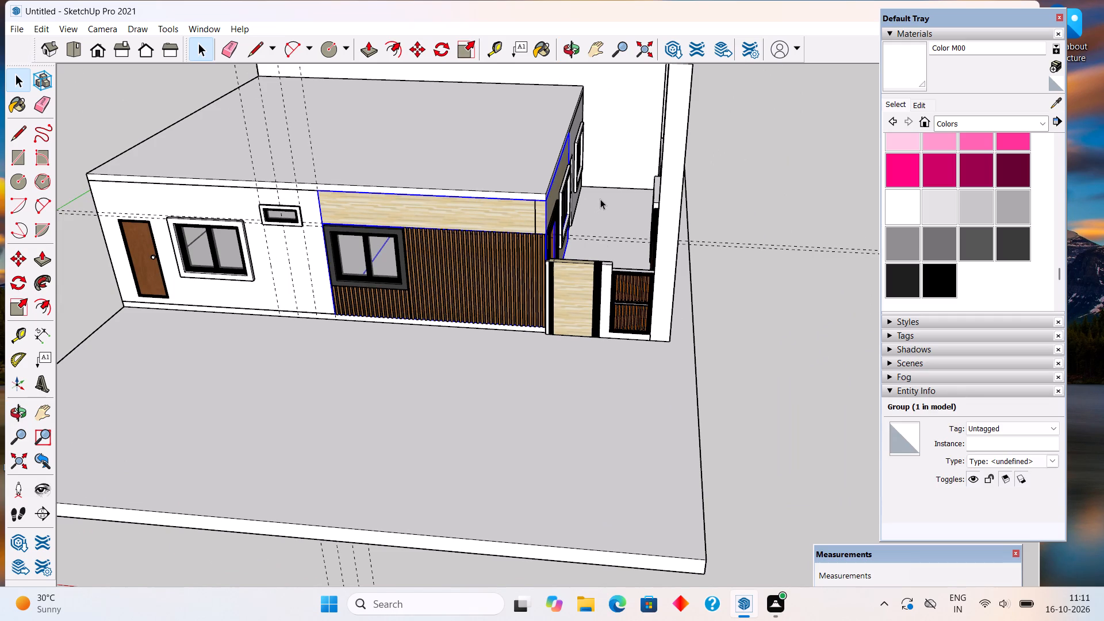
scroll(637, 185, "down", 4)
middle_click_drag(631, 183, 726, 128)
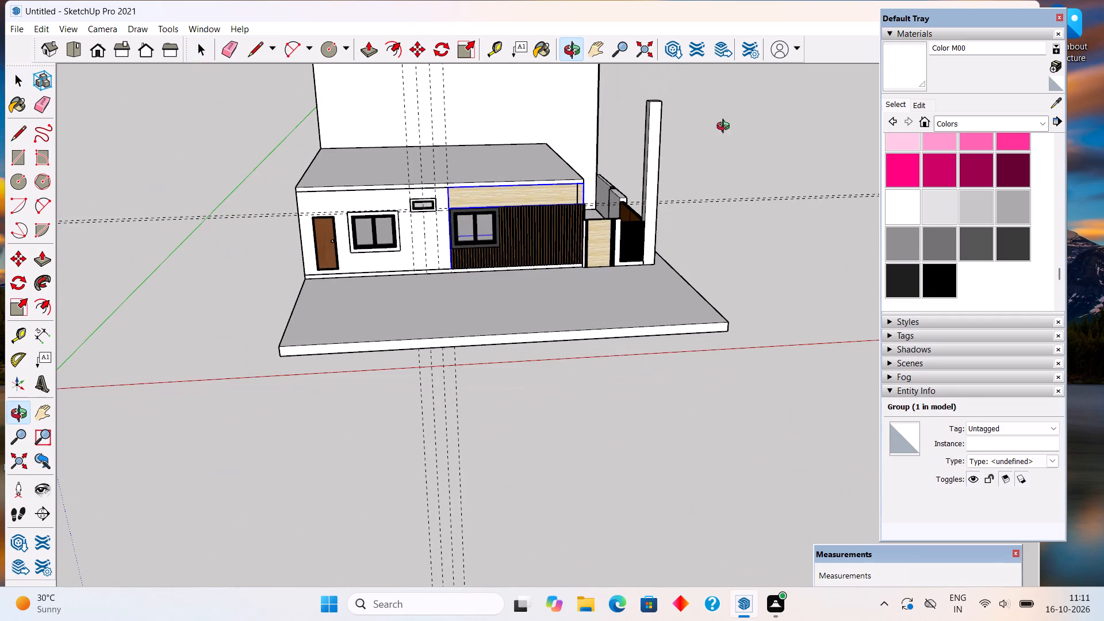
middle_click_drag(726, 128, 727, 128)
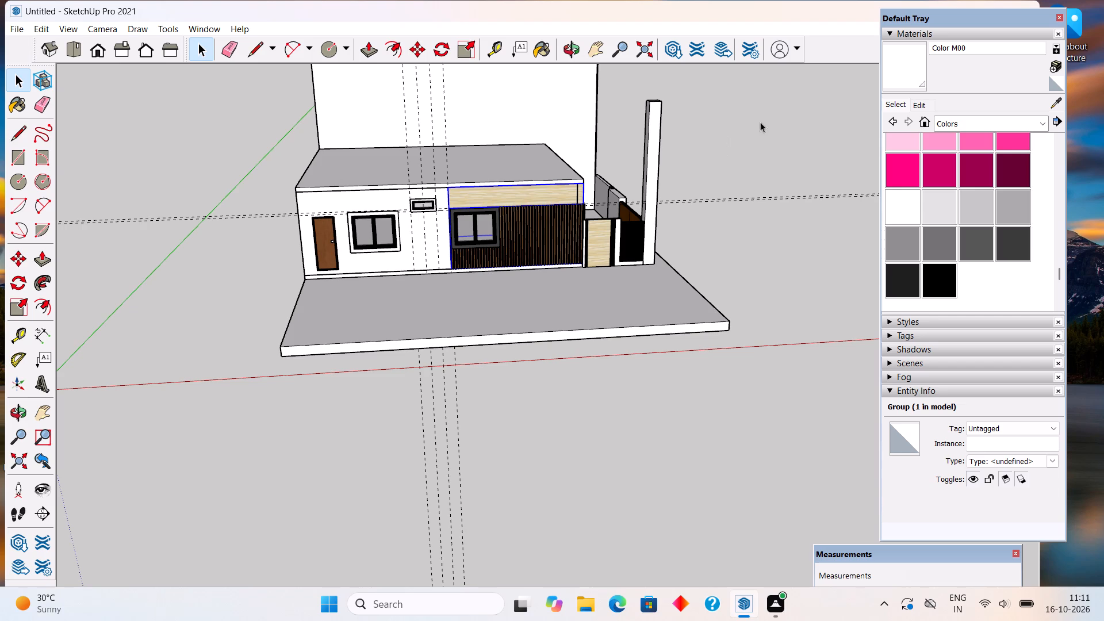
scroll(290, 251, "up", 7)
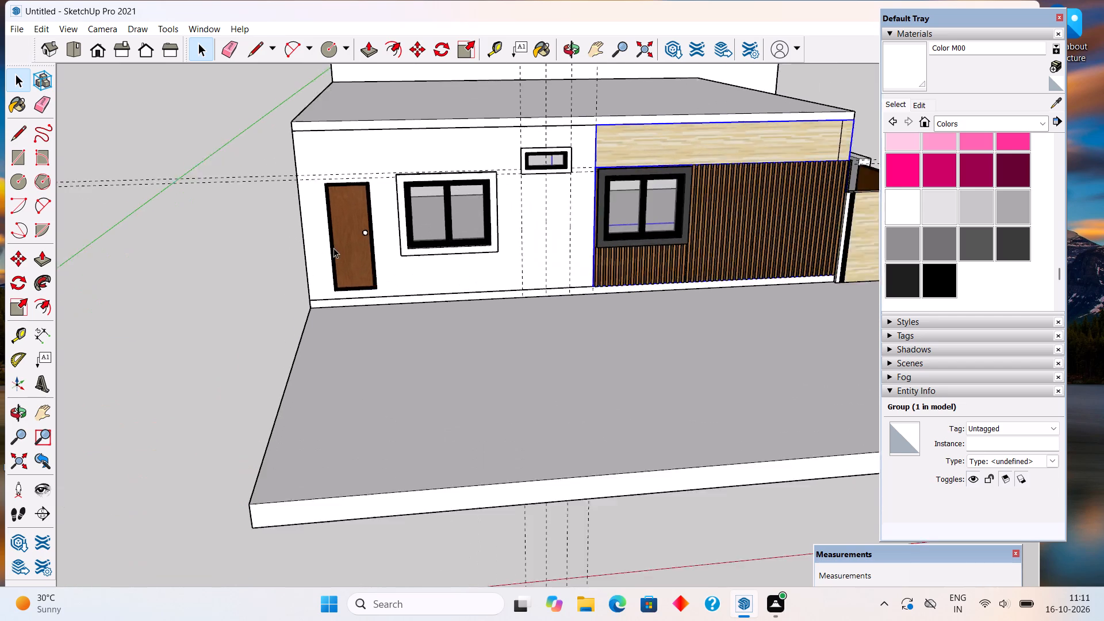
Add the side elevation's wooden door, its knob and frame, and the white side wall to the selection.
scroll(333, 248, "up", 2)
scroll(346, 240, "up", 1, "shift")
left_click(352, 239, "shift")
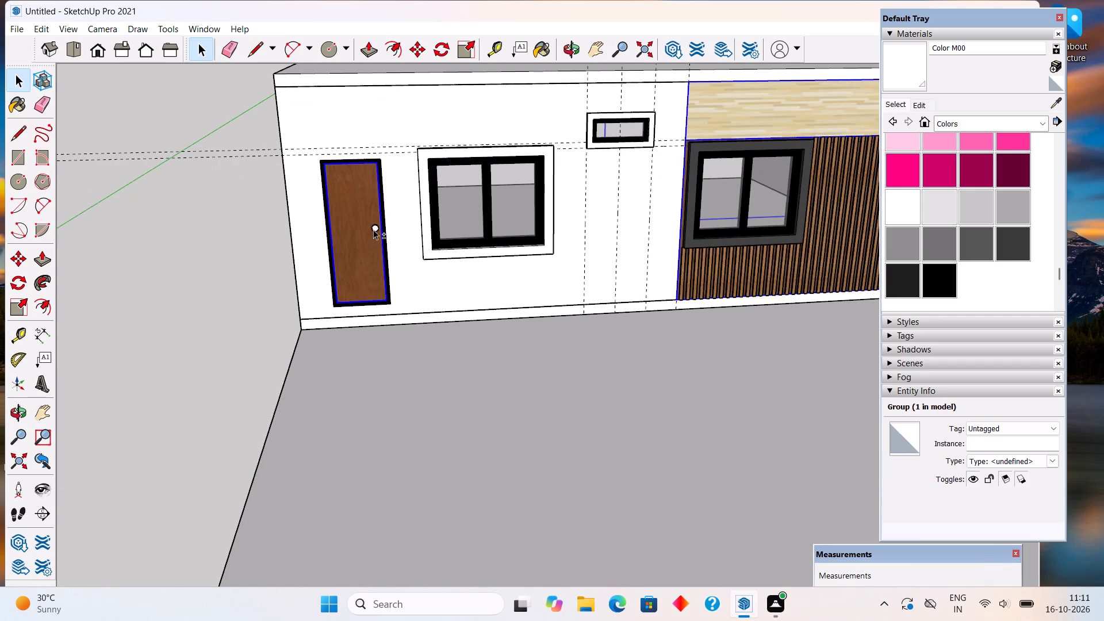
scroll(373, 229, "up", 5, "shift")
left_click(374, 229, "shift")
scroll(375, 228, "up", 5, "shift")
left_click(399, 222, "shift")
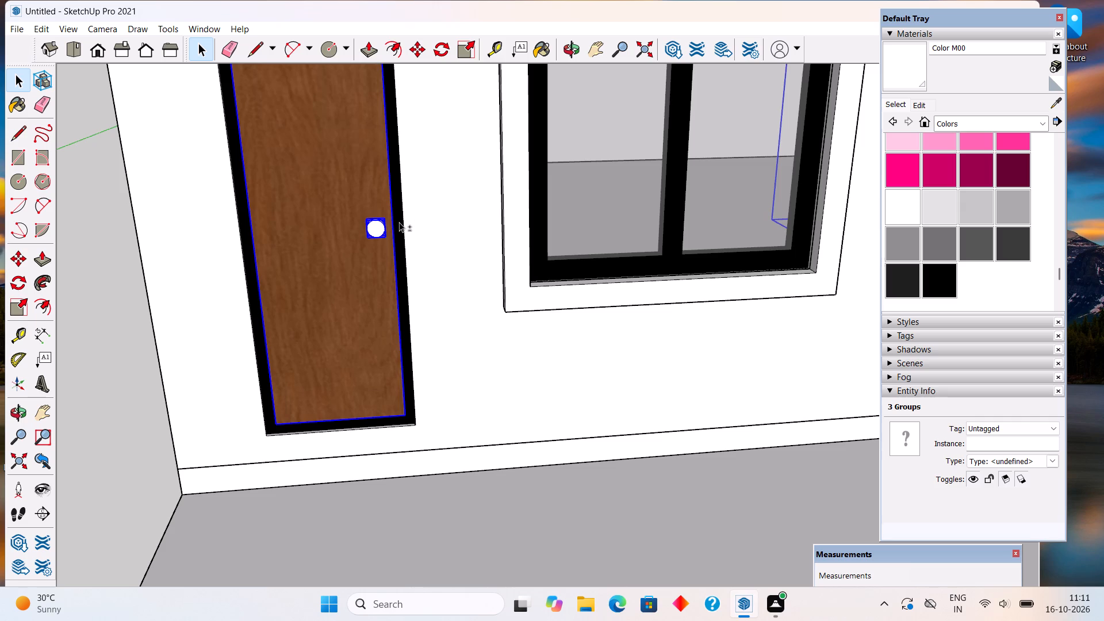
scroll(399, 222, "down", 5, "shift")
left_click(425, 213, "shift")
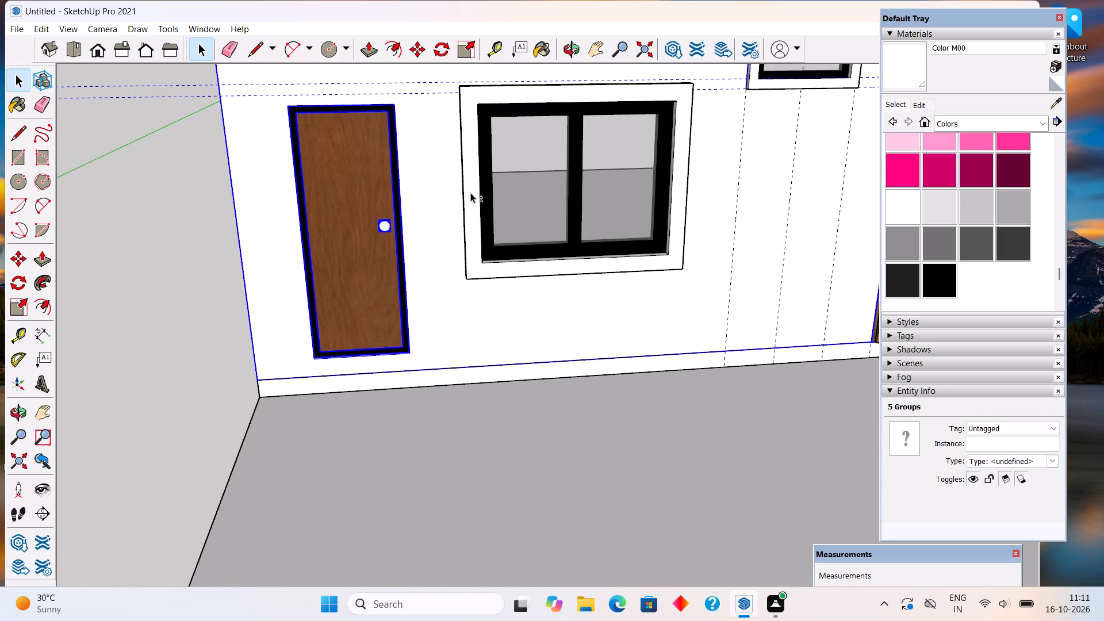
Add the white surround, black frame and both sashes of the side window next to the door to the selection.
left_click(470, 193, "shift")
scroll(504, 217, "up", 4, "shift")
left_click(481, 238, "shift")
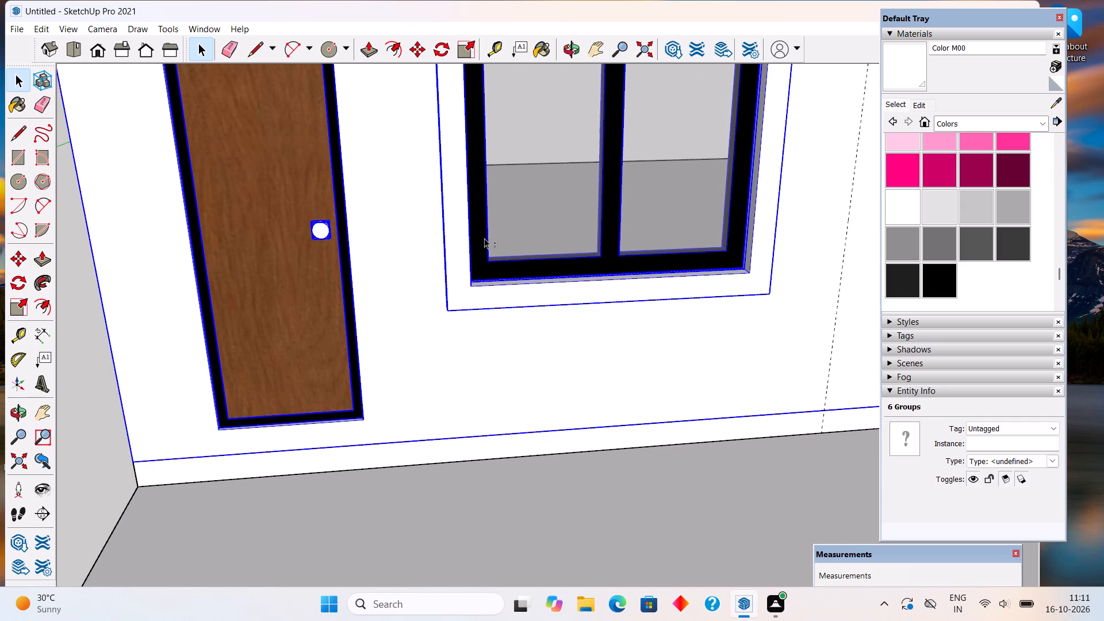
left_click(504, 231, "shift")
left_click(634, 236, "shift")
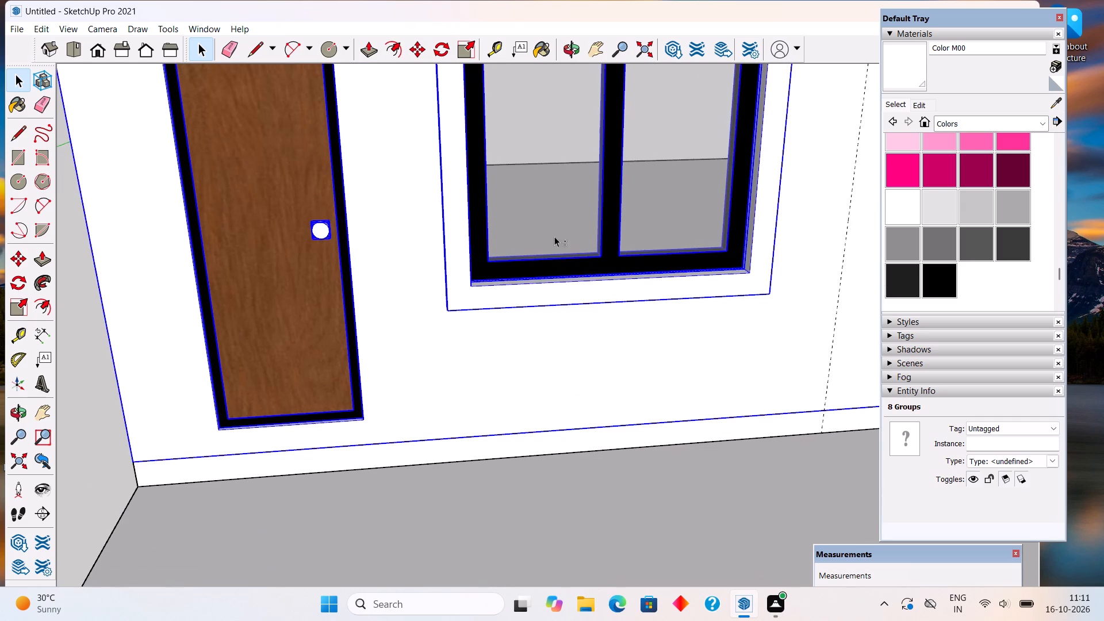
Add the small high side window with its inner part, black frame and white surround to the selection.
scroll(552, 239, "down", 9, "shift")
scroll(640, 194, "down", 4, "shift")
scroll(802, 108, "up", 4, "shift")
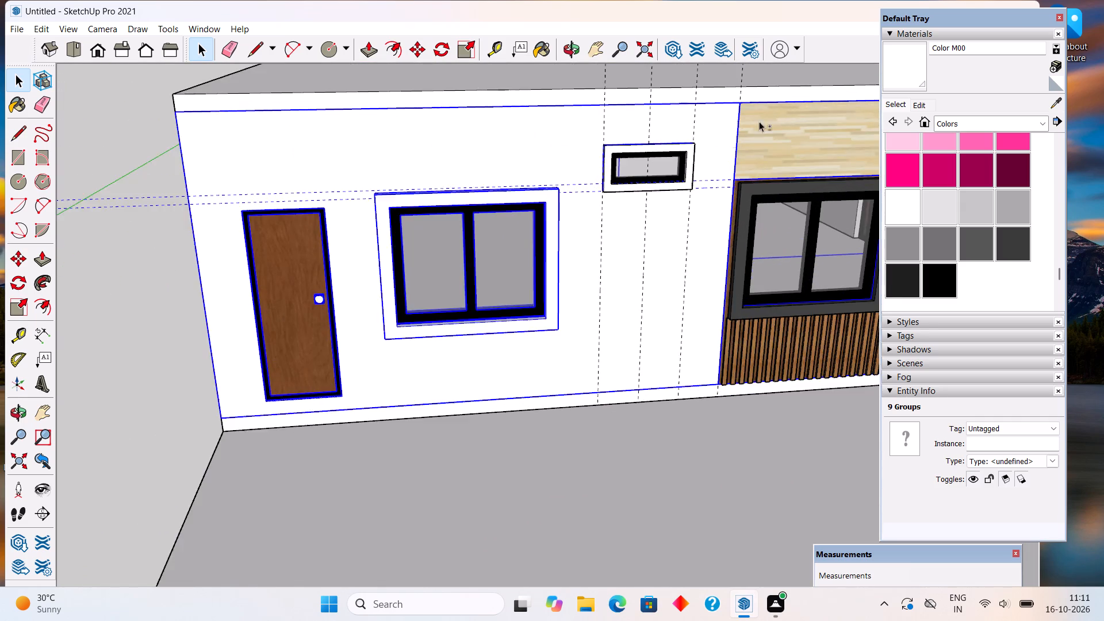
scroll(759, 121, "up", 6, "shift")
scroll(637, 175, "up", 3, "shift")
left_click(650, 166, "shift")
scroll(669, 145, "up", 4, "shift")
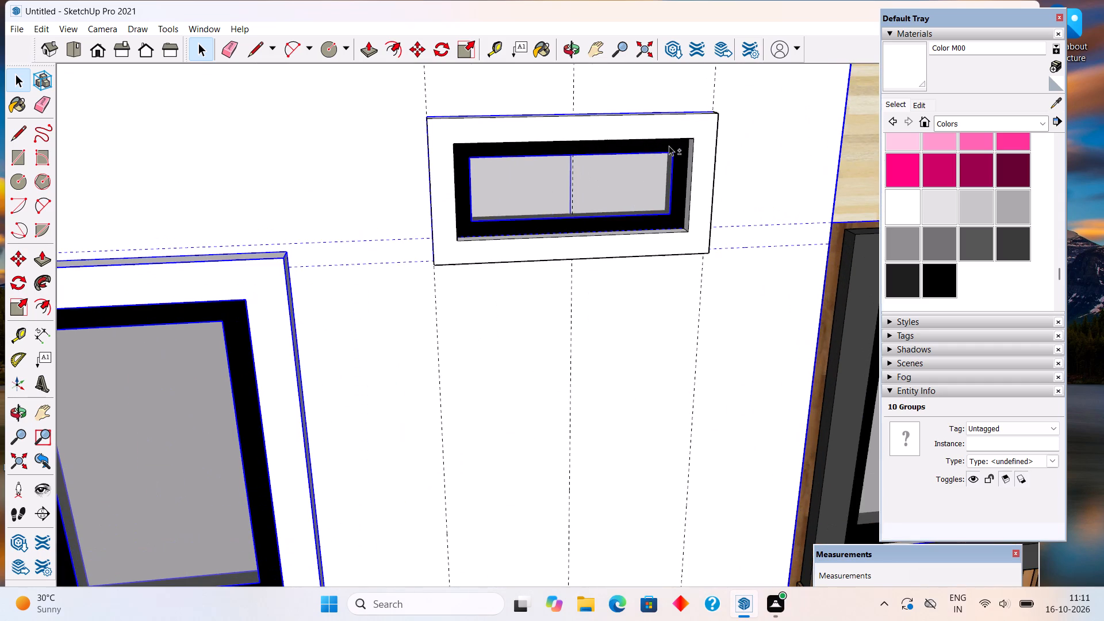
left_click(669, 145, "shift")
left_click(697, 124, "shift")
Add the side wall's wood slat groups beside and below the dark-framed window to the selection.
scroll(689, 135, "down", 4, "shift")
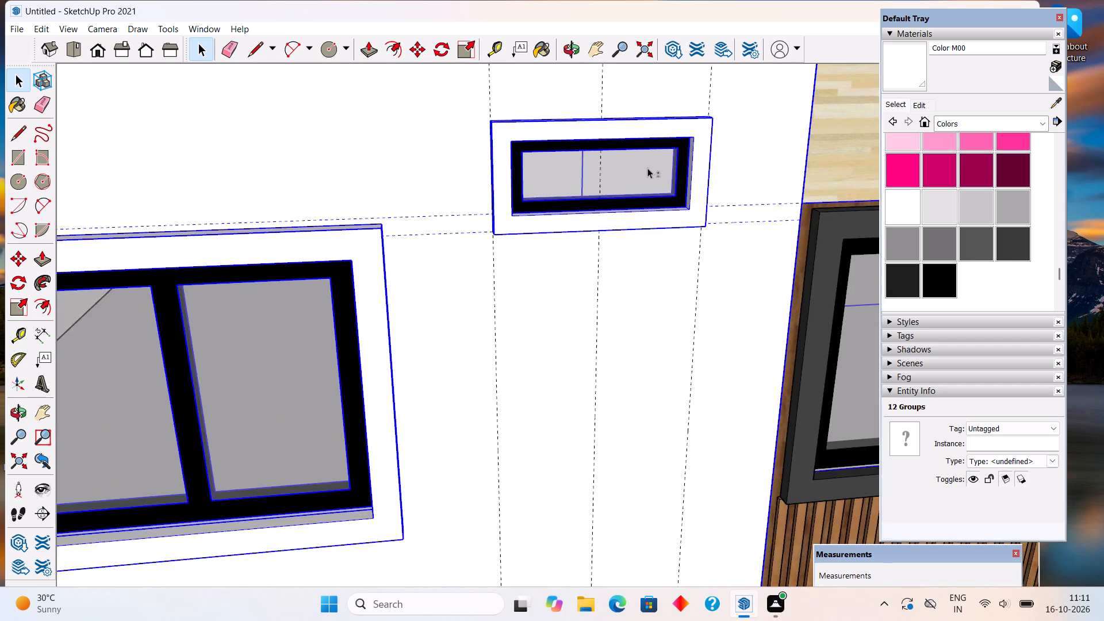
scroll(634, 176, "down", 14, "shift")
scroll(515, 221, "down", 4, "shift")
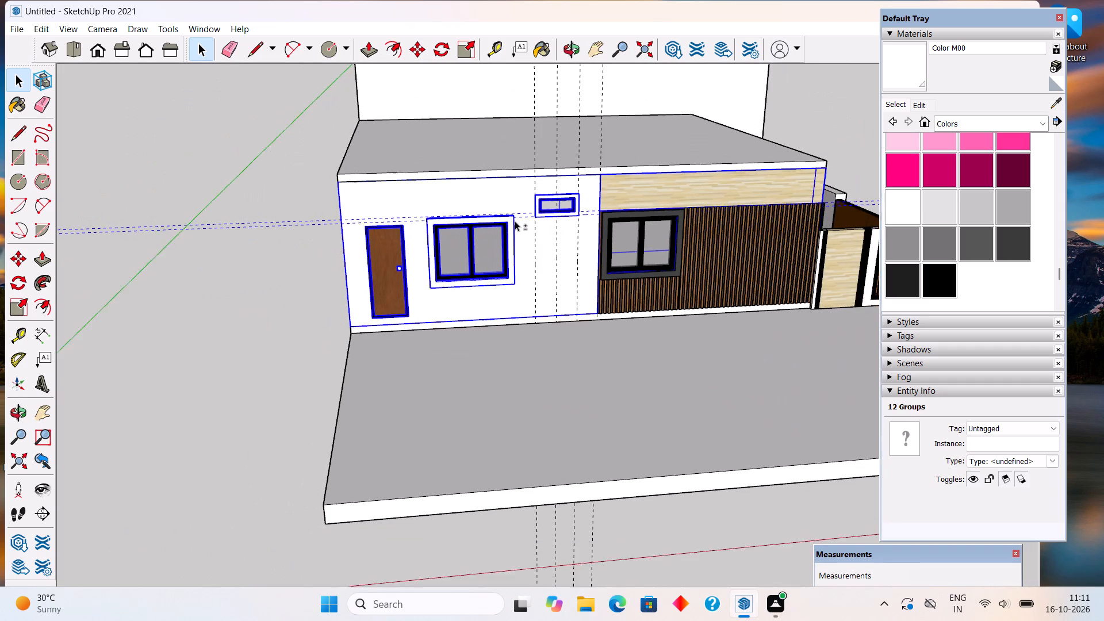
scroll(515, 221, "down", 1, "shift")
scroll(803, 200, "up", 5, "shift")
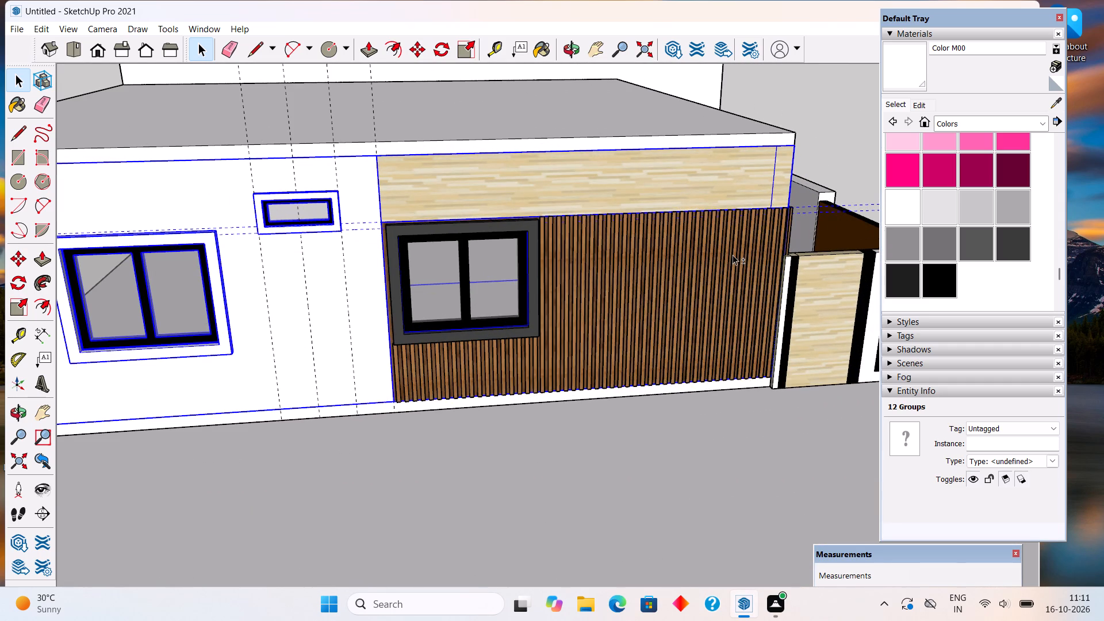
left_click(733, 255, "shift")
scroll(385, 526, "up", 4, "shift")
left_click(443, 353, "shift")
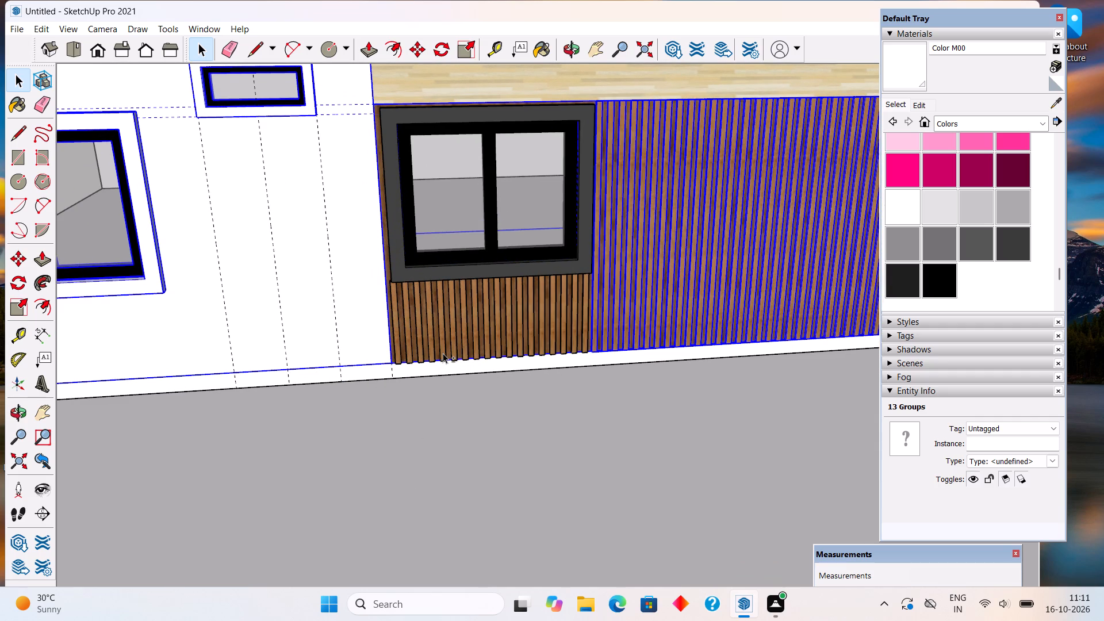
scroll(381, 203, "up", 10, "shift")
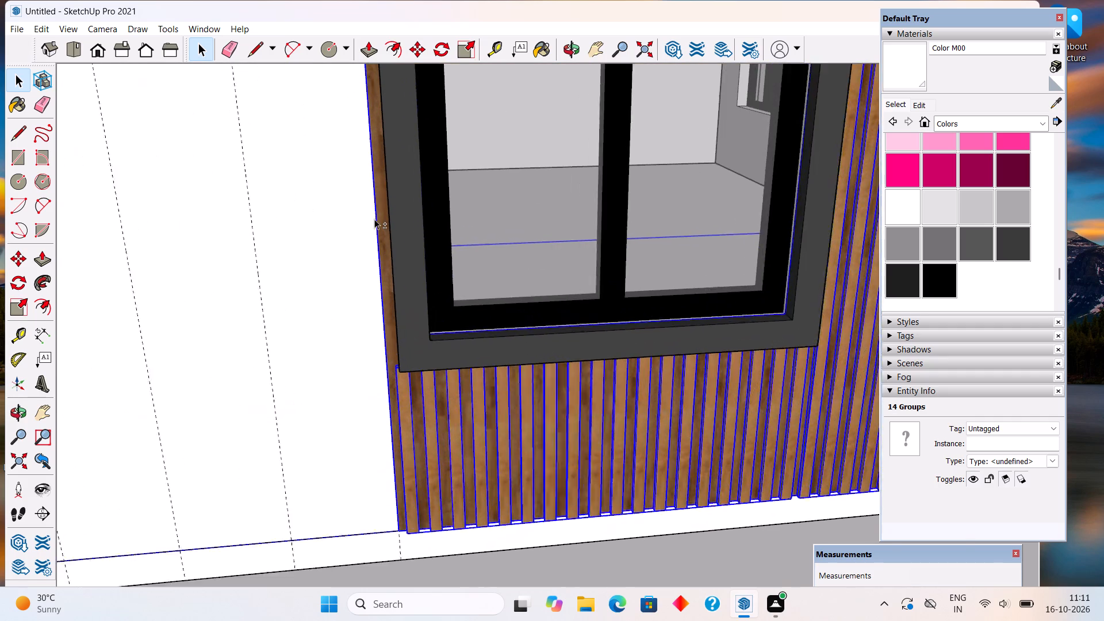
scroll(374, 219, "up", 2, "shift")
left_click(389, 232, "shift")
scroll(389, 232, "down", 7, "shift")
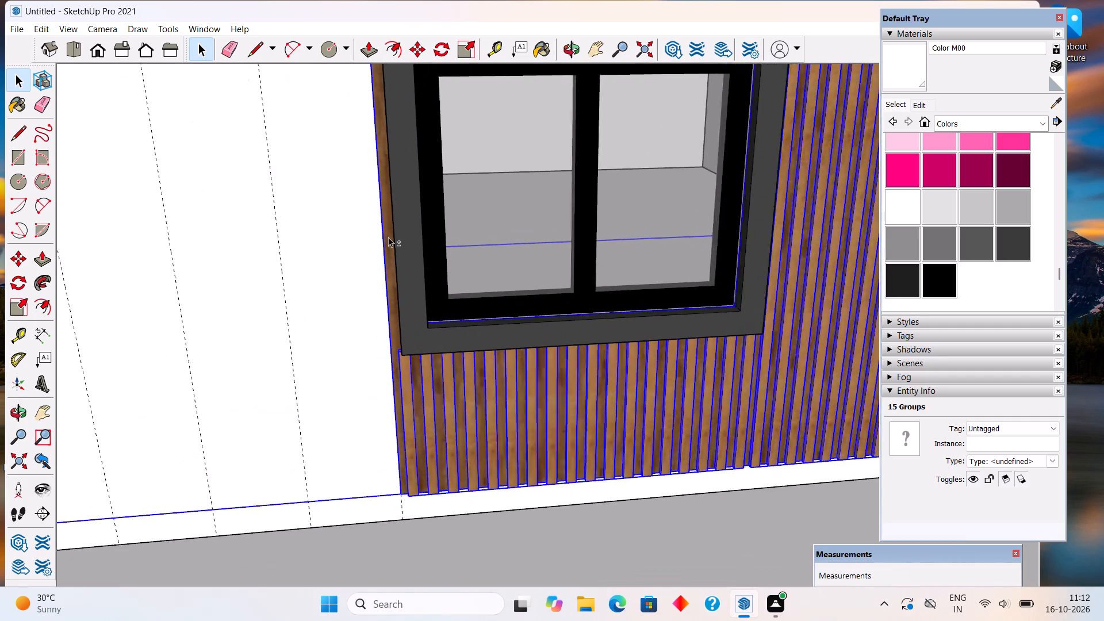
Add the grey surround, black frame and both sashes of the window in the slatted wall to the selection.
scroll(388, 237, "down", 2, "shift")
left_click(402, 262, "shift")
scroll(423, 272, "up", 5, "shift")
left_click(423, 272, "shift")
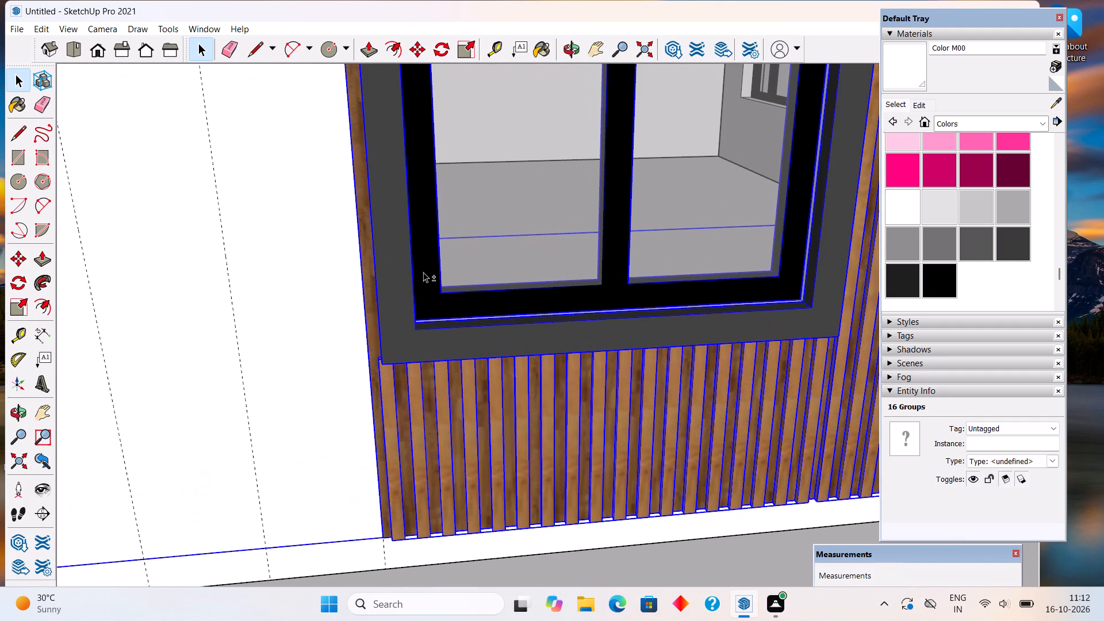
left_click(462, 258, "shift")
left_click(660, 266, "shift")
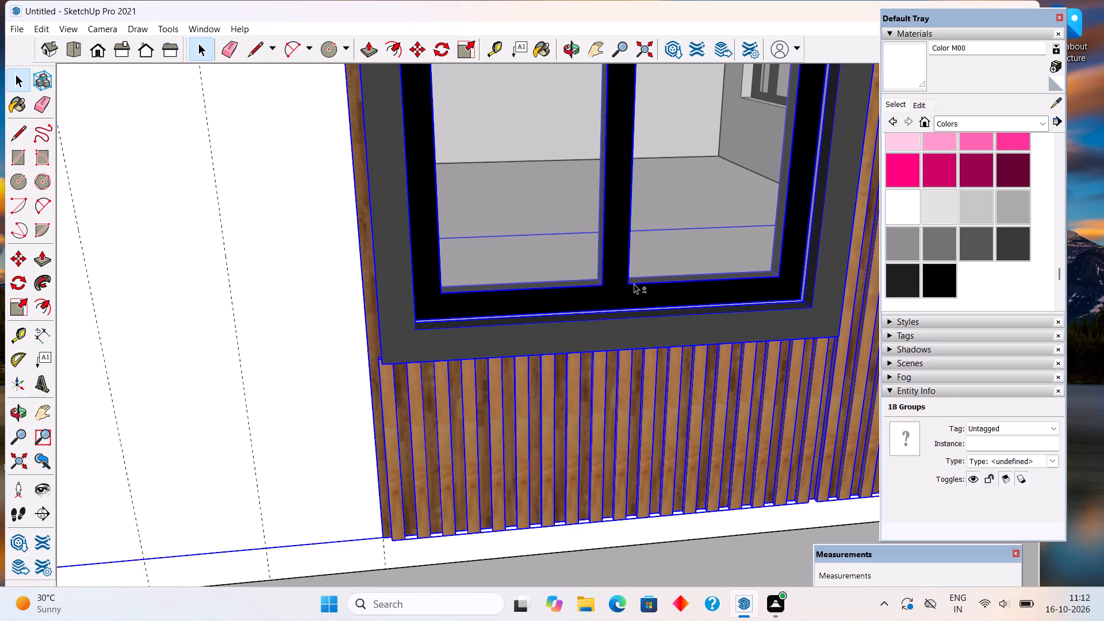
Add the slats around the front entrance and the entrance door with its frame and knob to the selection.
scroll(623, 293, "down", 15, "shift")
scroll(455, 335, "down", 4, "shift")
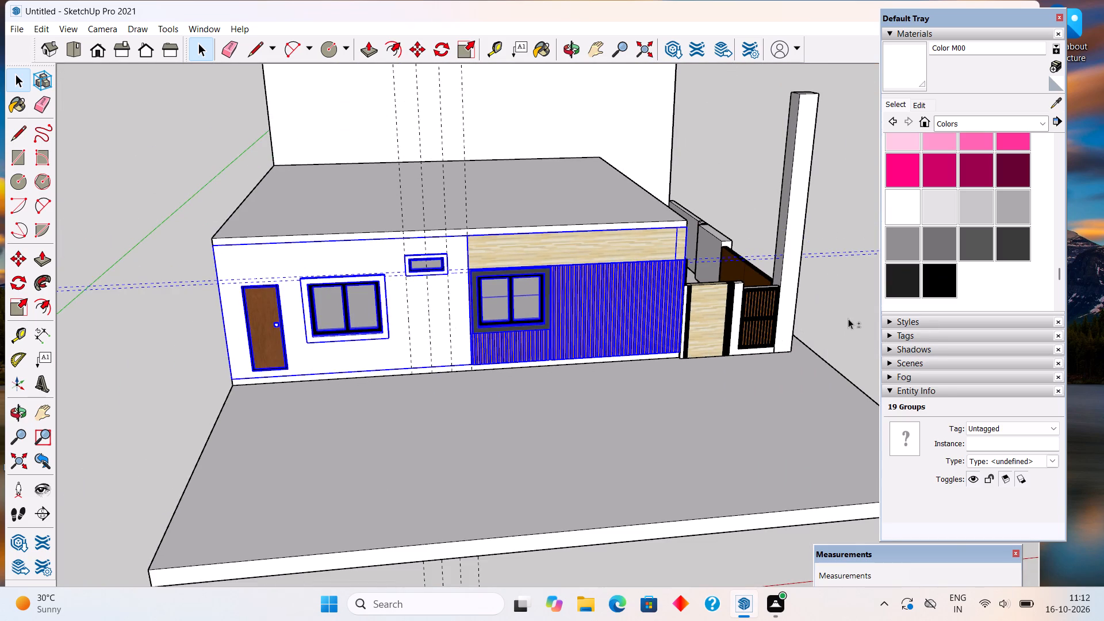
scroll(848, 319, "up", 1, "shift")
middle_click_drag(822, 319, 795, 330, "shift")
scroll(795, 330, "down", 2, "shift")
middle_click_drag(871, 266, 857, 278)
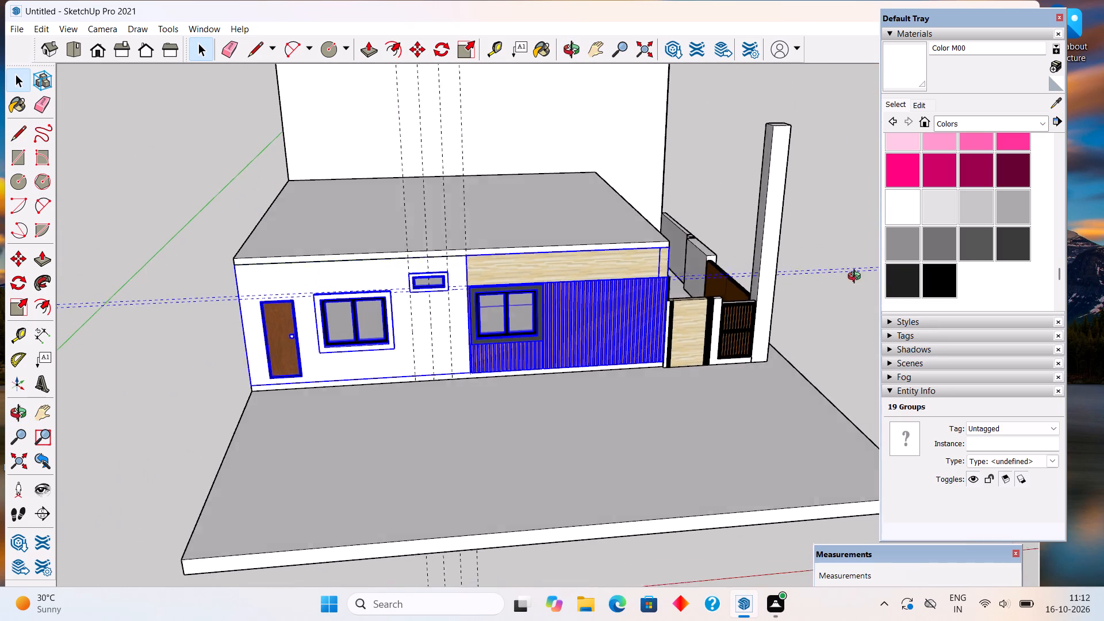
middle_click_drag(857, 278, 431, 257)
middle_click_drag(689, 270, 557, 291)
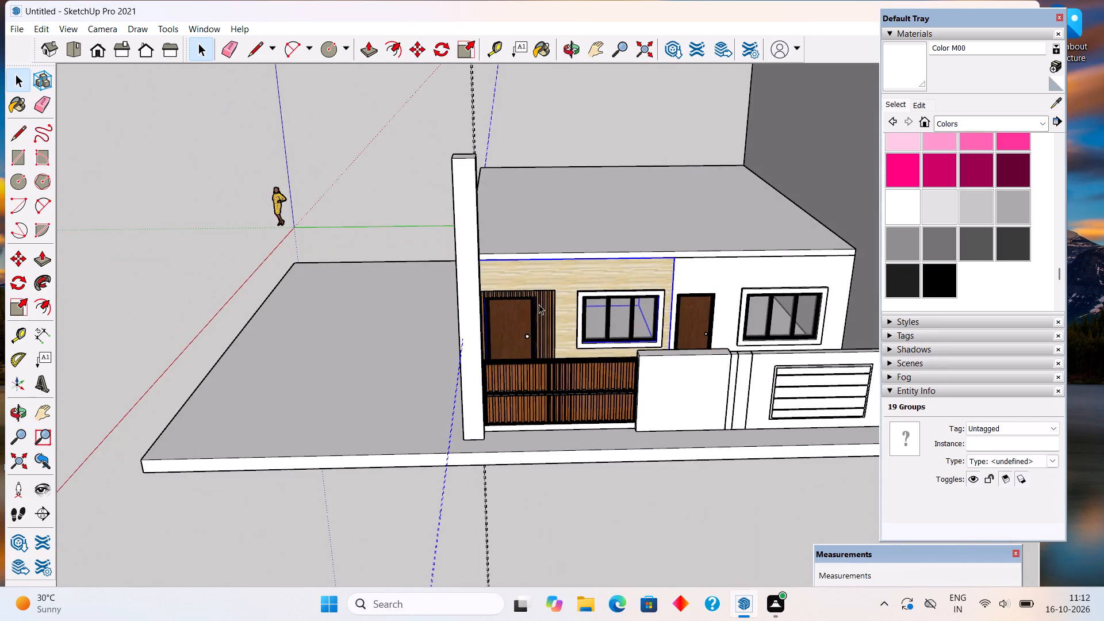
scroll(539, 304, "up", 5)
scroll(555, 301, "up", 10, "shift")
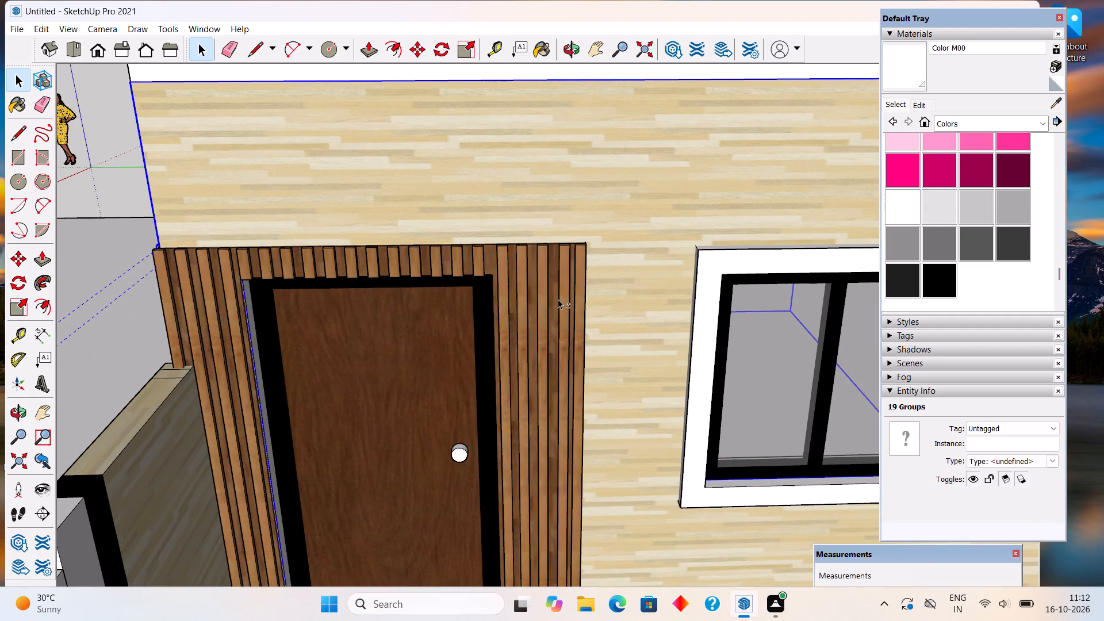
left_click(558, 299, "shift")
left_click(441, 359, "shift")
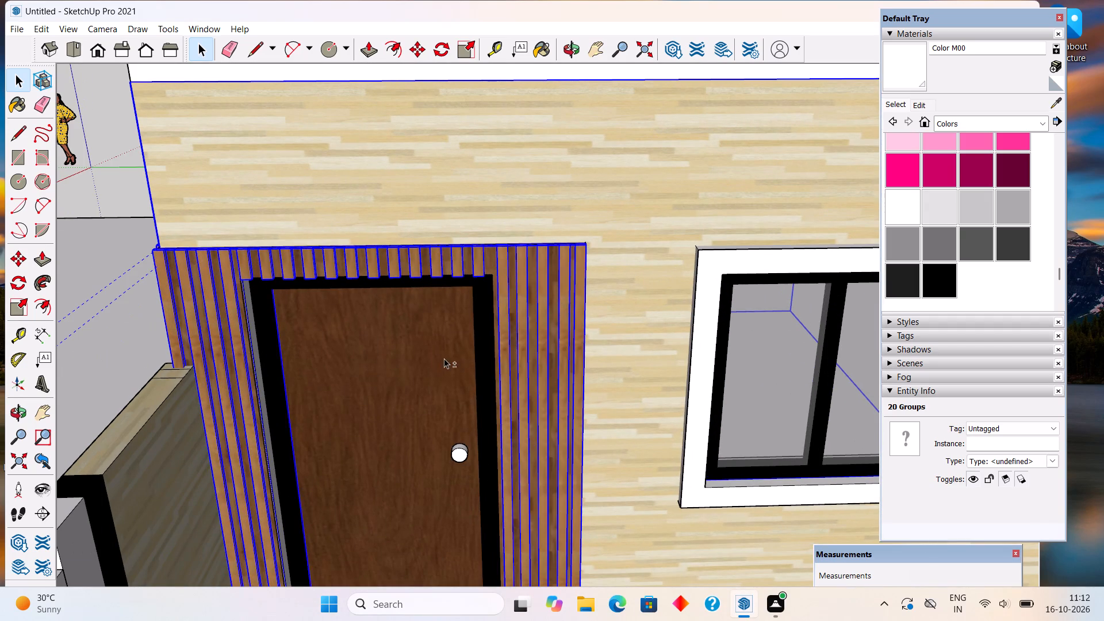
left_click(482, 347, "shift")
left_click(460, 450, "shift")
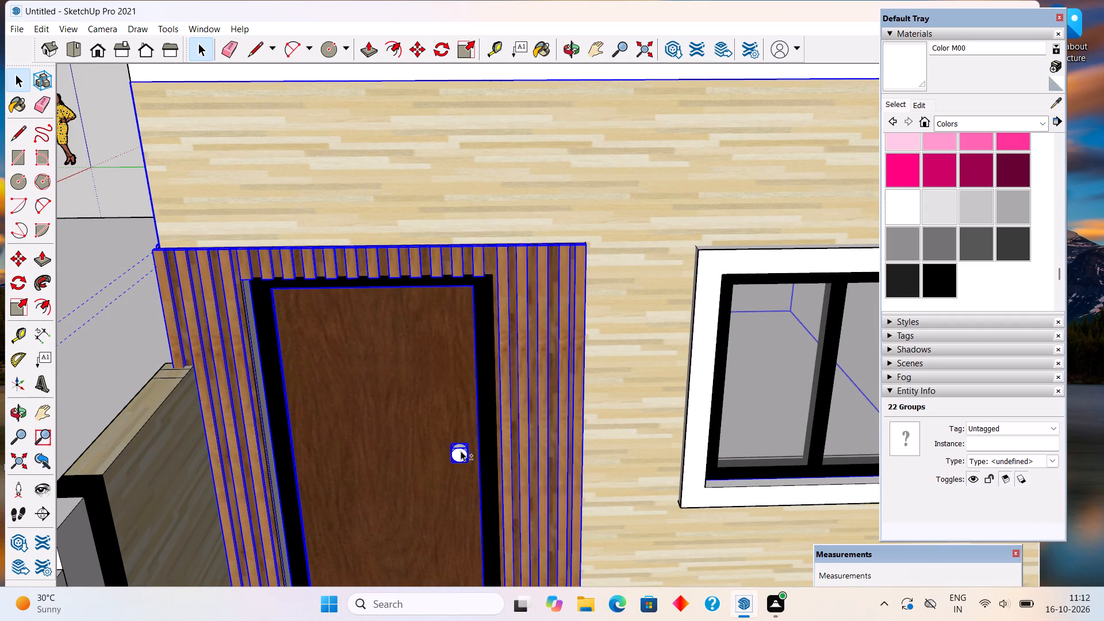
Add the three-pane window in the light wood front wall to the selection.
scroll(490, 362, "down", 1, "shift")
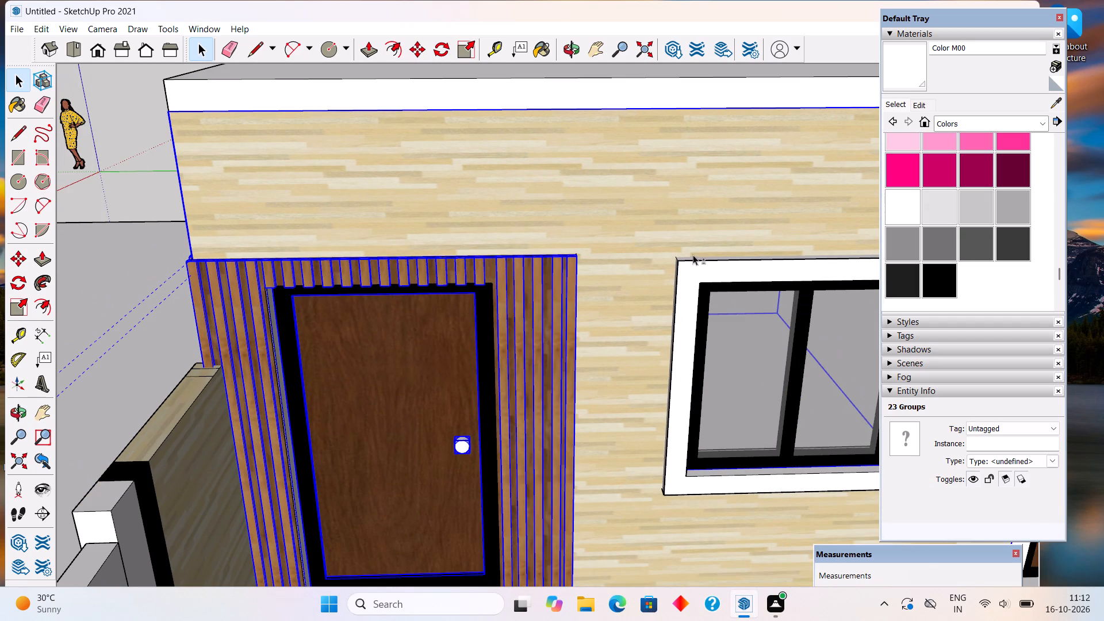
left_click(688, 283, "shift")
Add the three panes, black frame and white surround of the window in the white front wall to the selection.
scroll(649, 224, "down", 3, "shift")
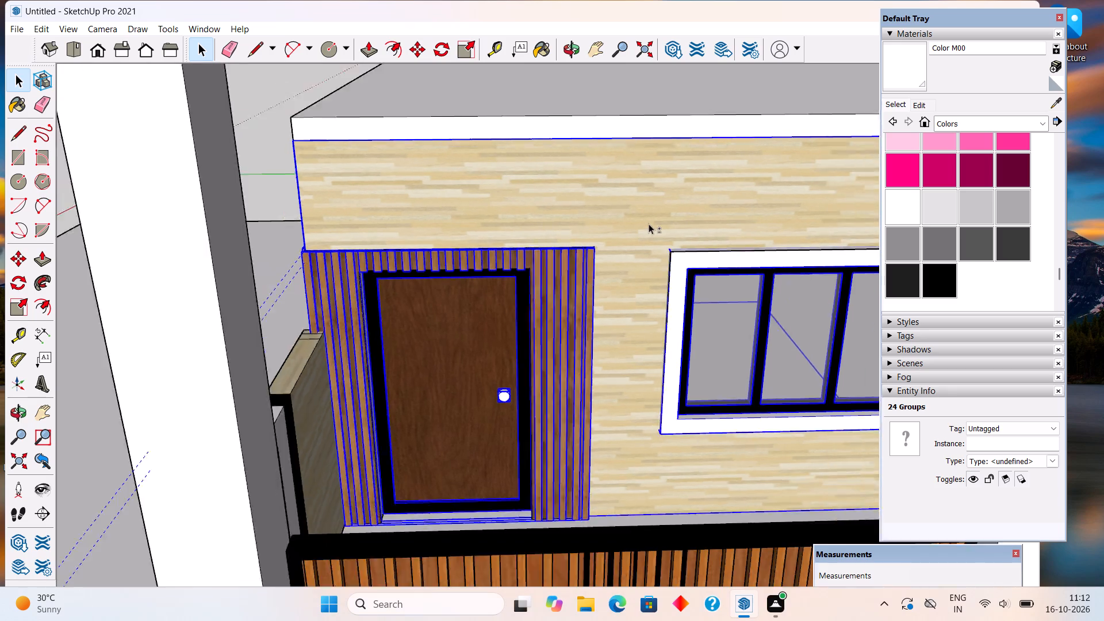
scroll(649, 224, "down", 8, "shift")
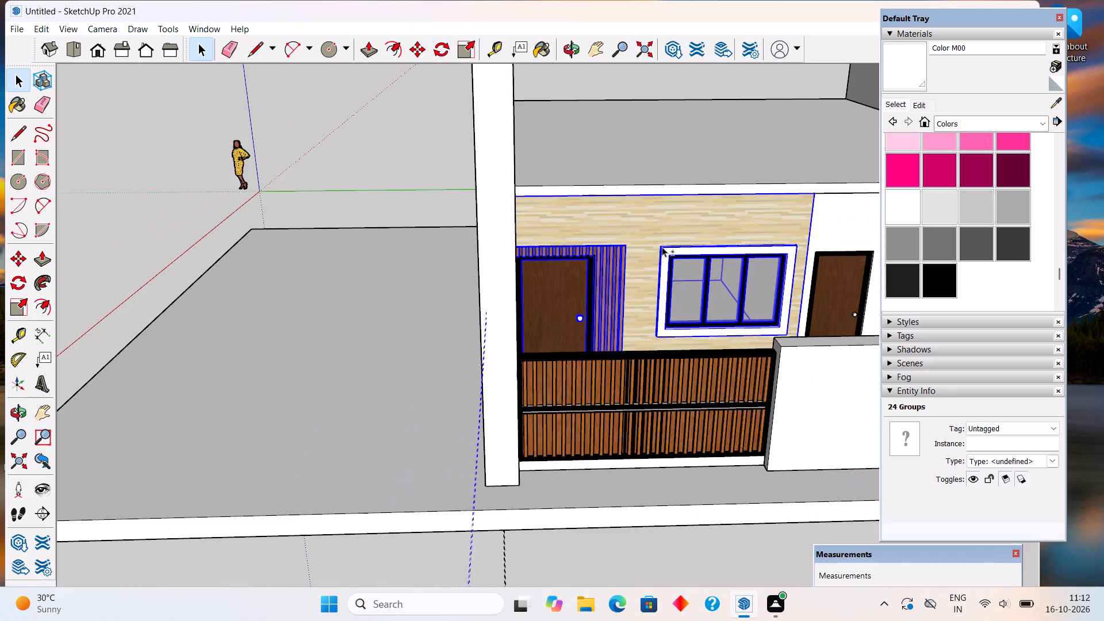
scroll(681, 236, "down", 9, "shift")
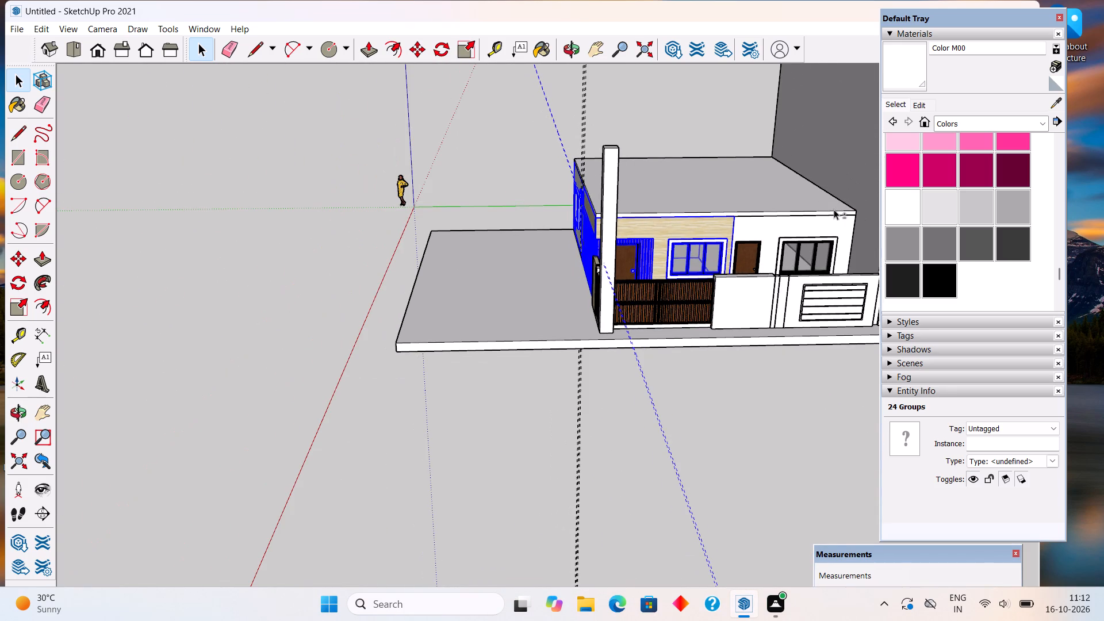
scroll(799, 193, "down", 2, "shift")
scroll(839, 214, "up", 6, "shift")
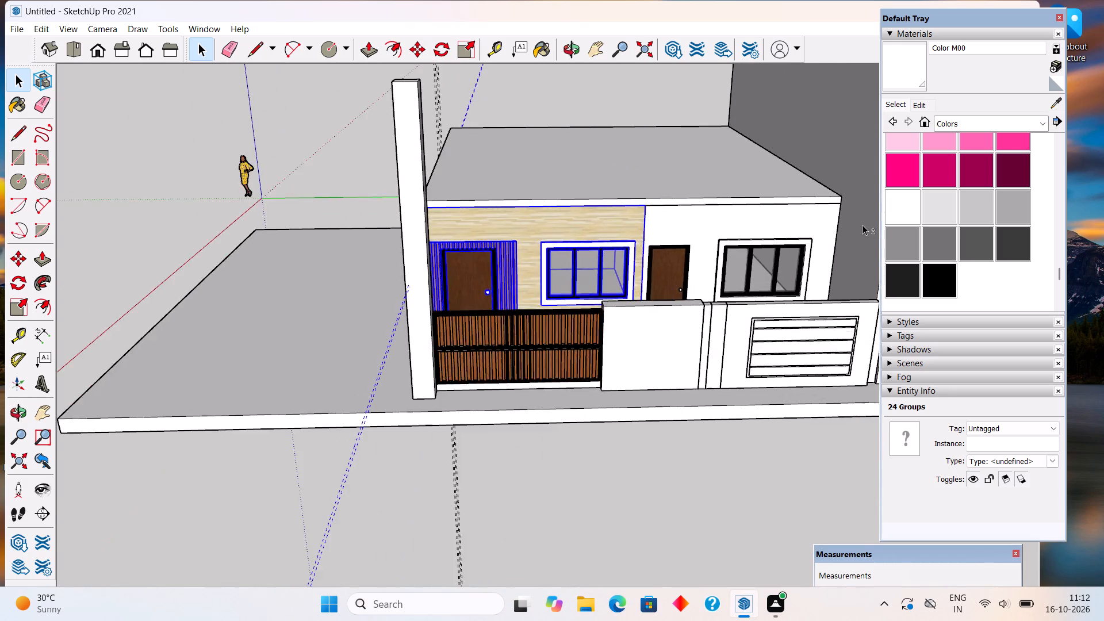
scroll(862, 225, "up", 6, "shift")
middle_click_drag(761, 246, 740, 310, "shift")
scroll(729, 352, "up", 5, "shift")
left_click(734, 343, "shift")
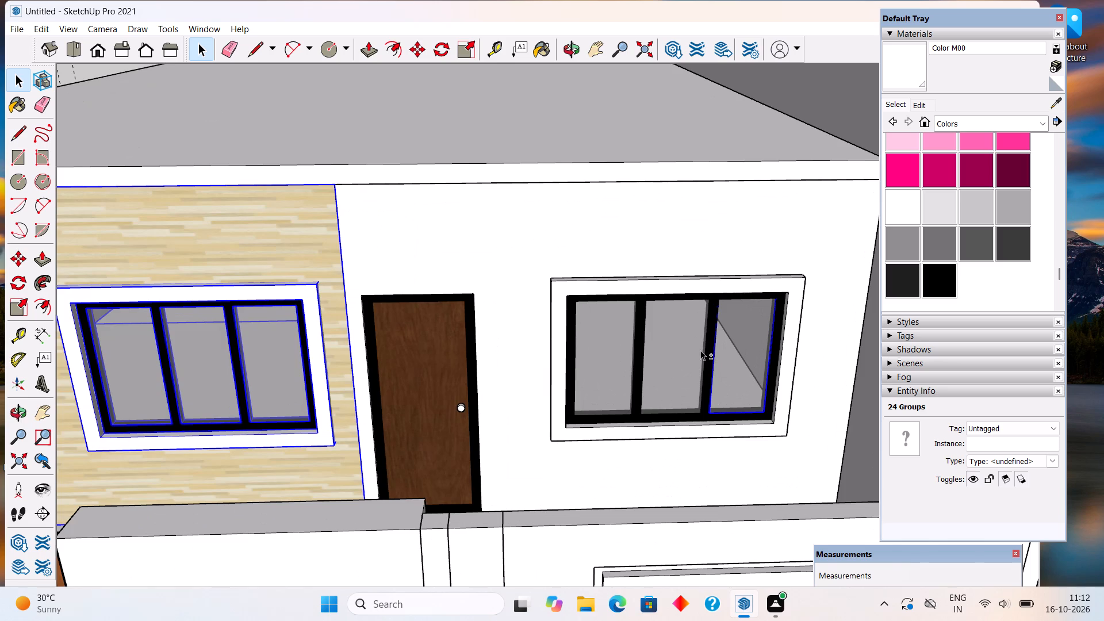
left_click(700, 350, "shift")
left_click(612, 361, "shift")
left_click(639, 297, "shift")
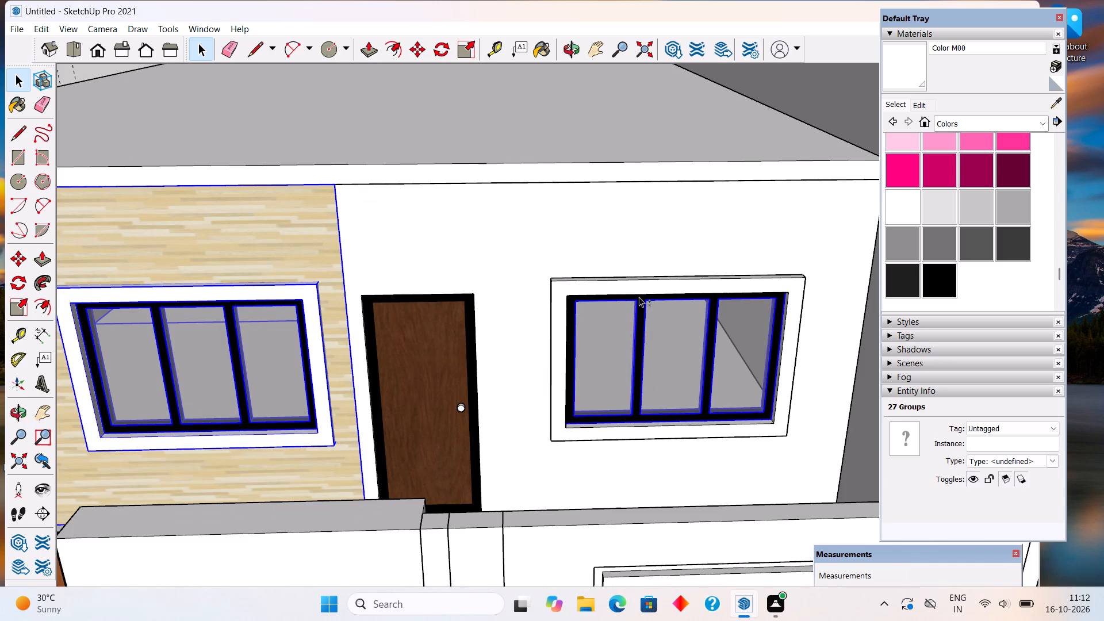
left_click(645, 288, "shift")
Add the second front door, its frame and knob, and the white front wall to the selection, leaving out the boundary wall.
left_click(459, 356, "shift")
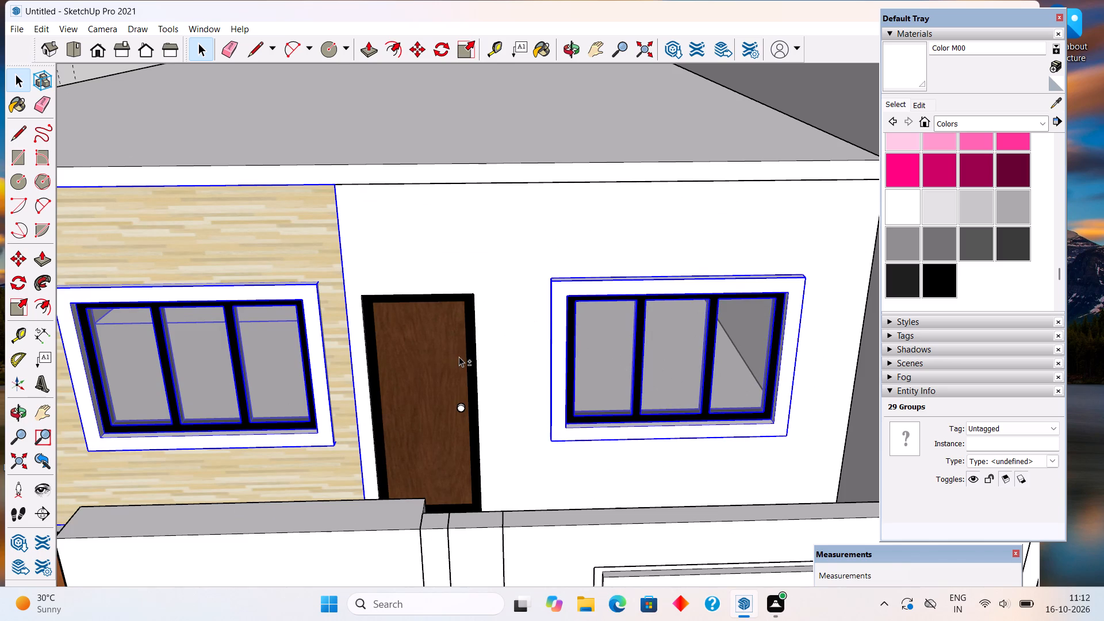
left_click(471, 350, "shift")
left_click(462, 408, "shift")
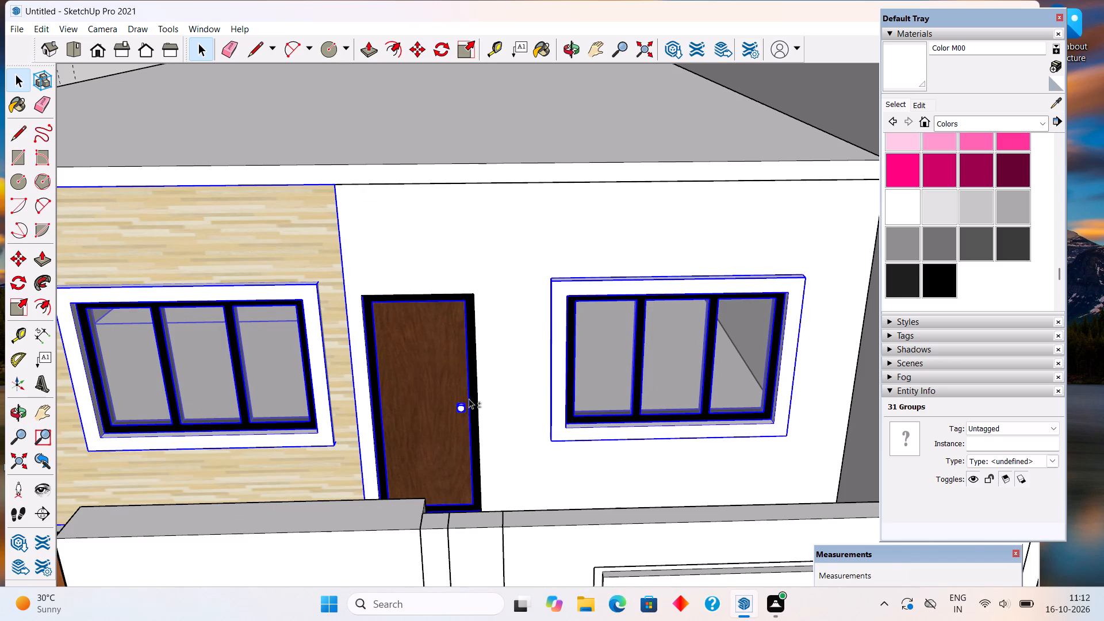
left_click(476, 385, "shift")
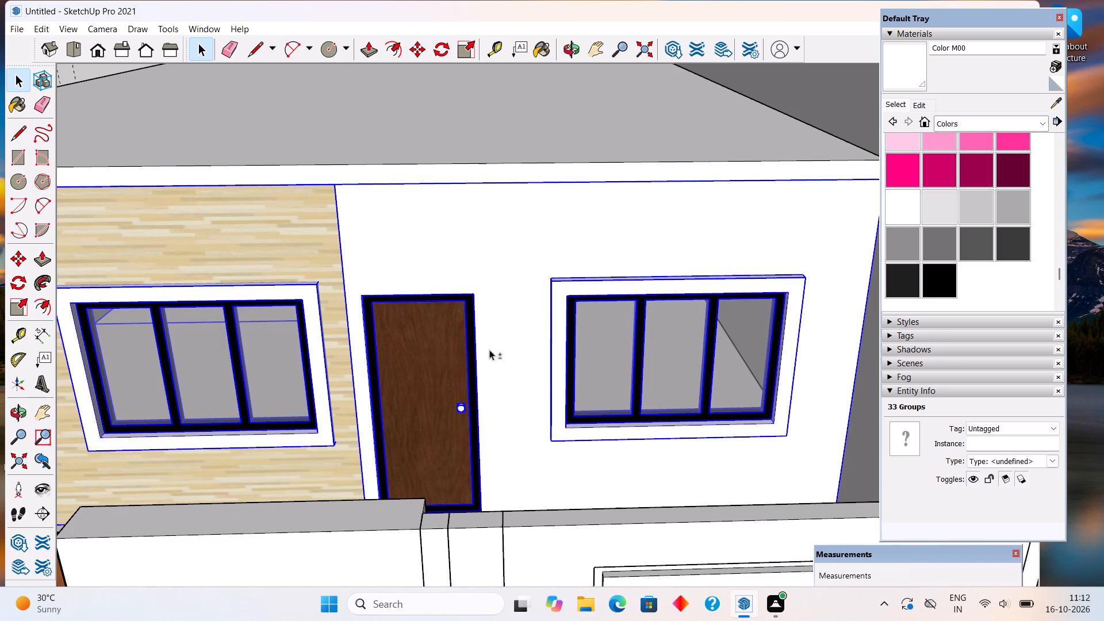
left_click(499, 336, "shift")
left_click(502, 369, "shift")
left_click(562, 511, "shift")
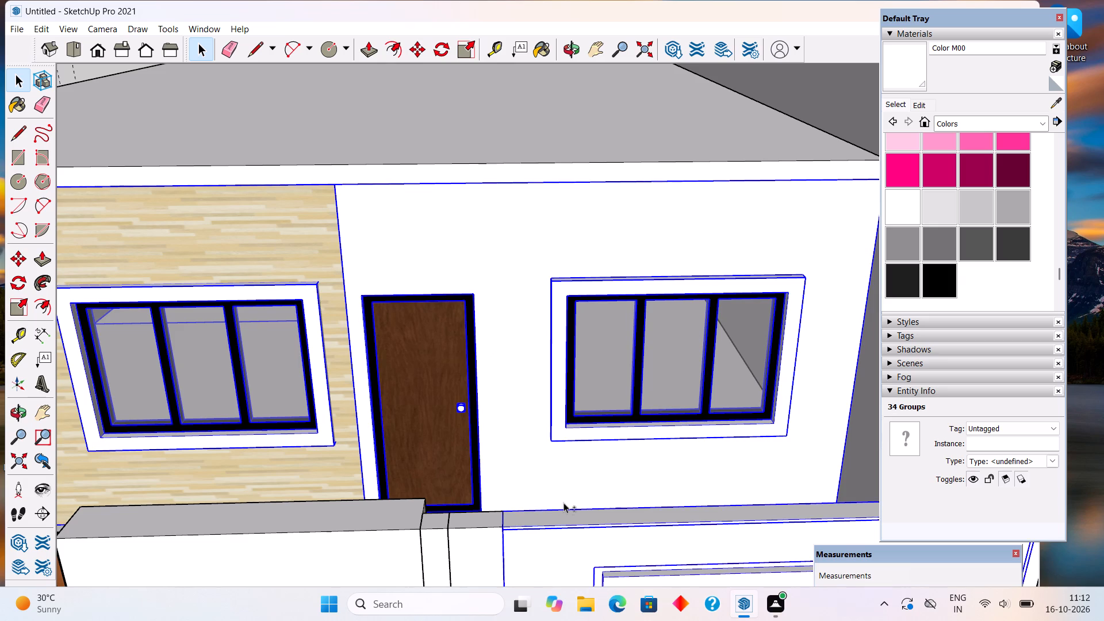
left_click(560, 527, "shift")
Add the house's flat roof slab to the selection.
scroll(592, 405, "down", 3, "shift")
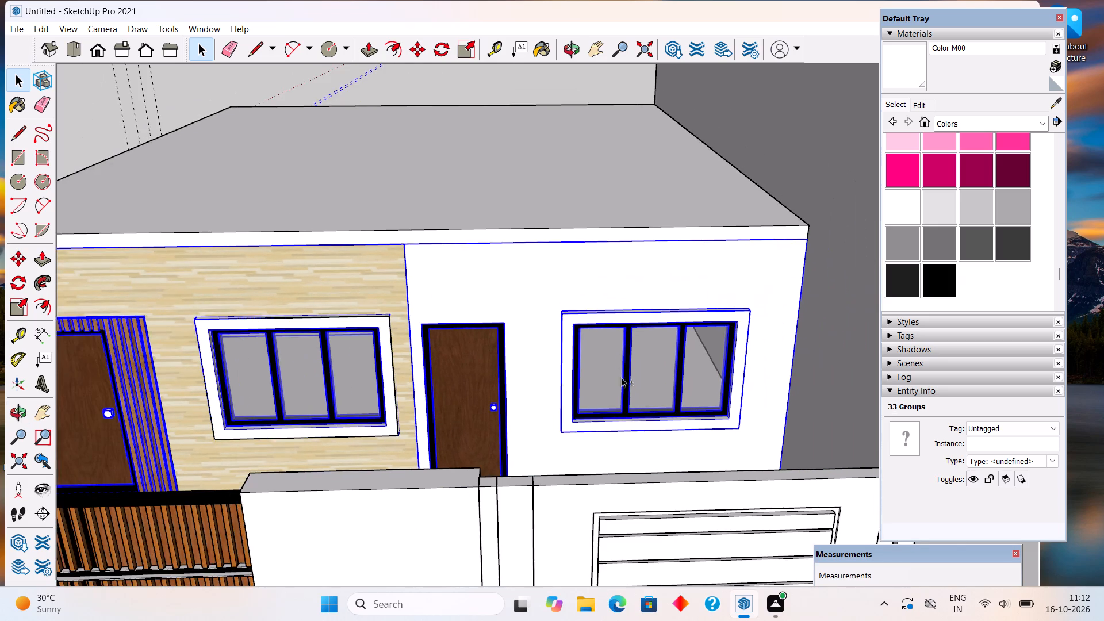
middle_click_drag(621, 377, 604, 431, "shift")
left_click(632, 258, "shift")
scroll(634, 273, "down", 5, "shift")
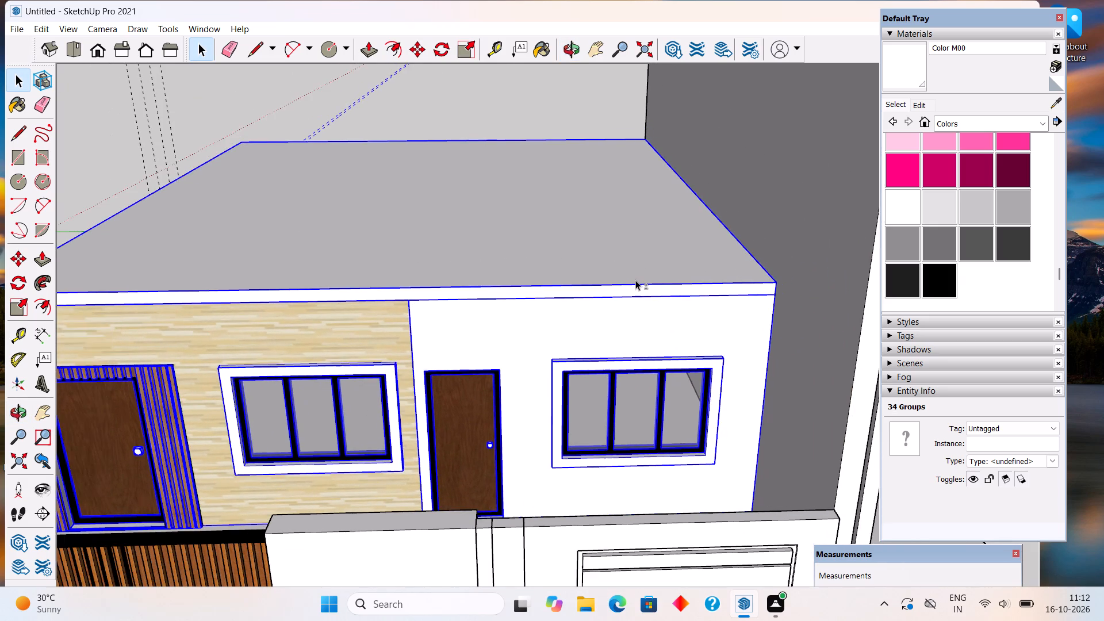
Copy the selected house storey 10' 6" straight up from its wall's base corner to form a second storey.
scroll(635, 280, "down", 8, "shift")
scroll(618, 296, "down", 5)
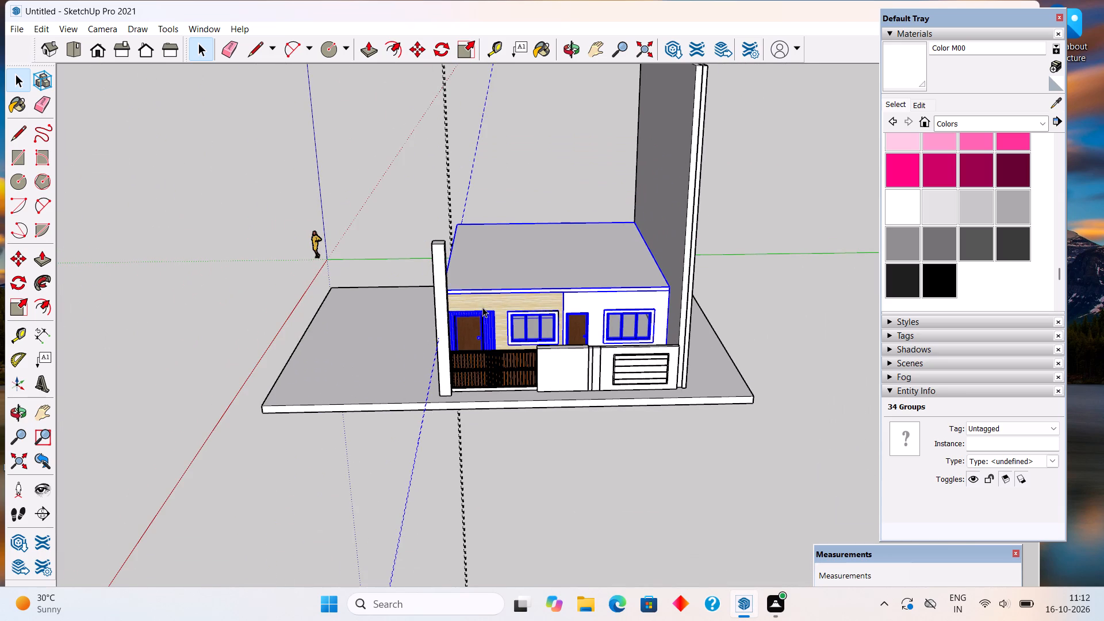
middle_click_drag(494, 329, 888, 413)
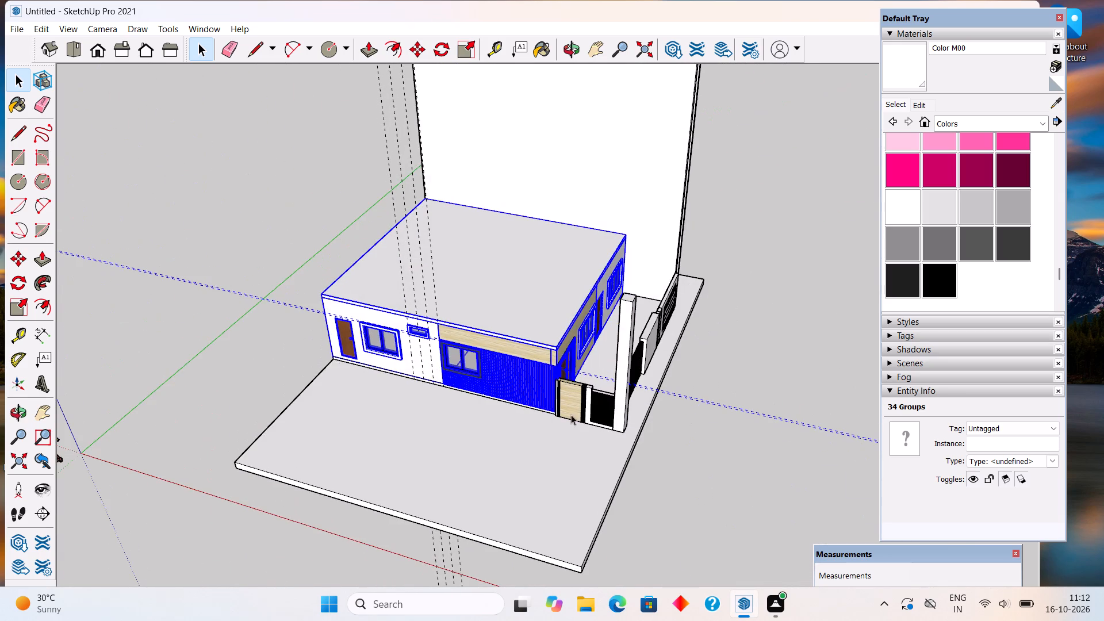
middle_click_drag(499, 416, 824, 372)
scroll(362, 453, "up", 2)
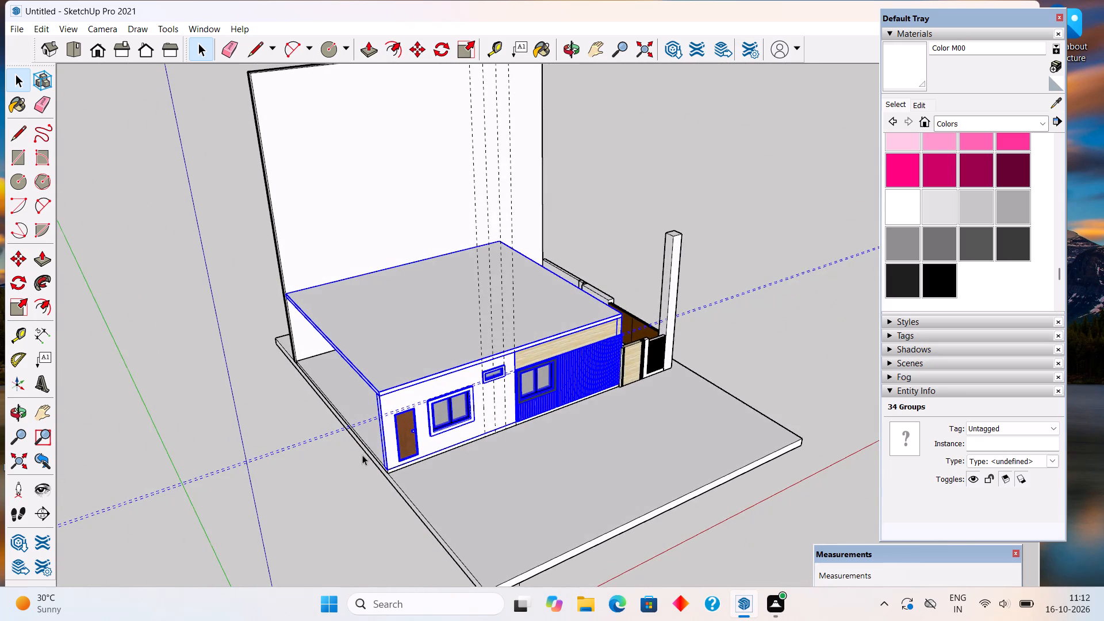
scroll(362, 455, "up", 16)
key("m")
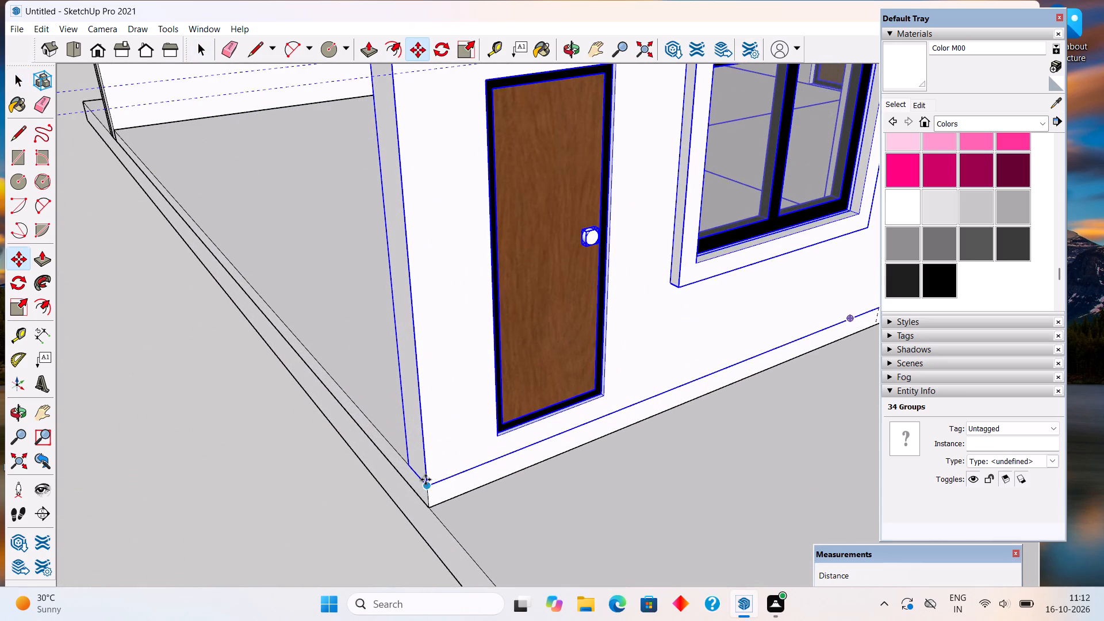
left_click(430, 488)
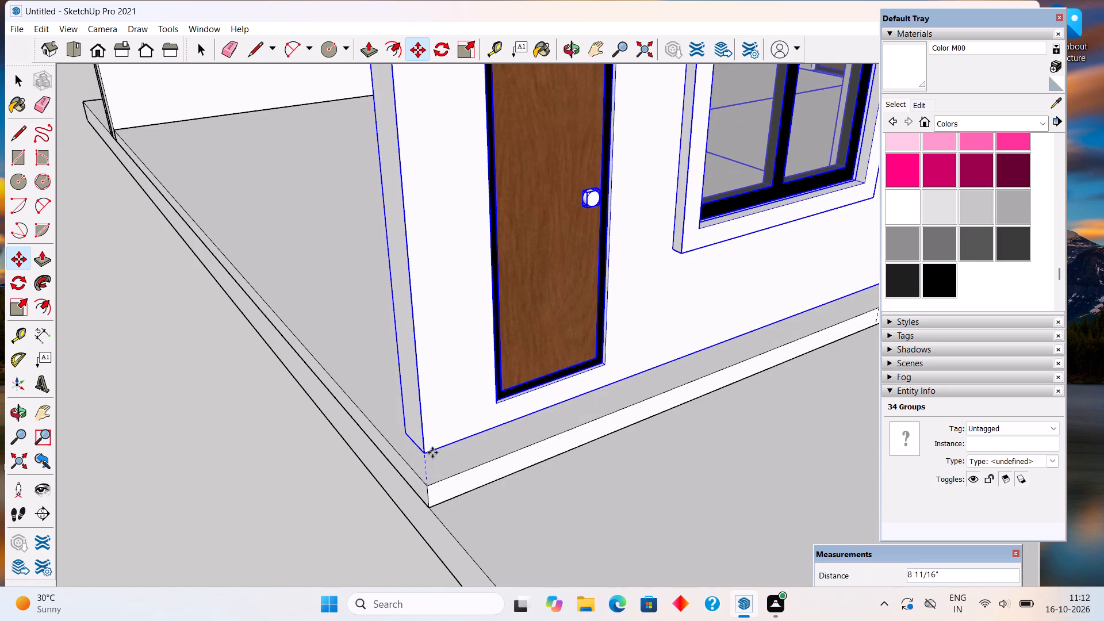
scroll(432, 328, "down", 16)
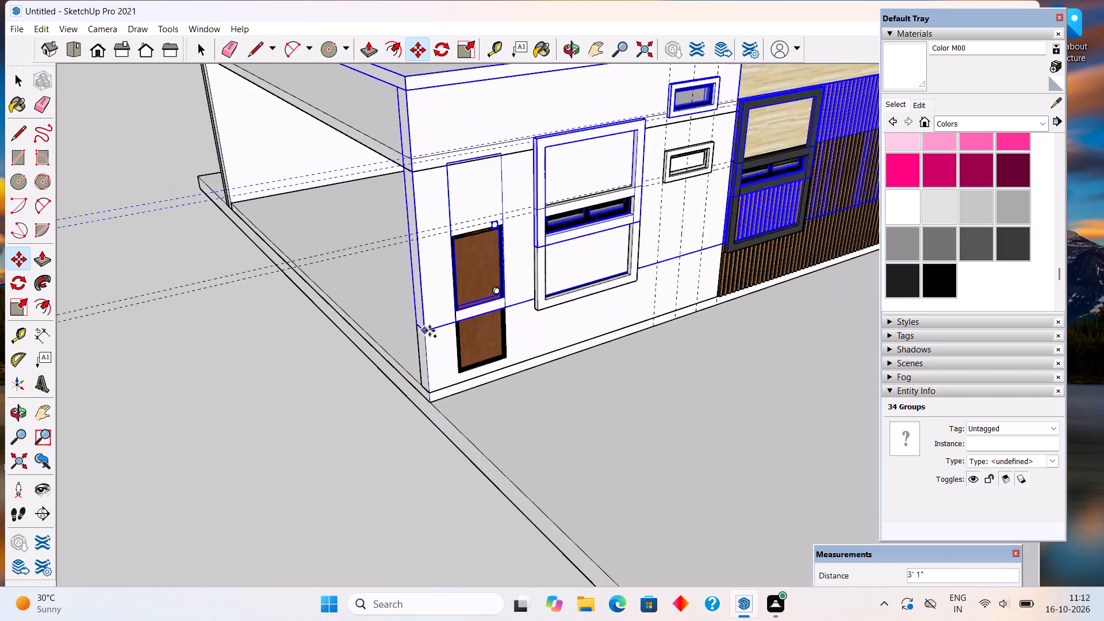
scroll(430, 331, "down", 5)
scroll(428, 271, "up", 6)
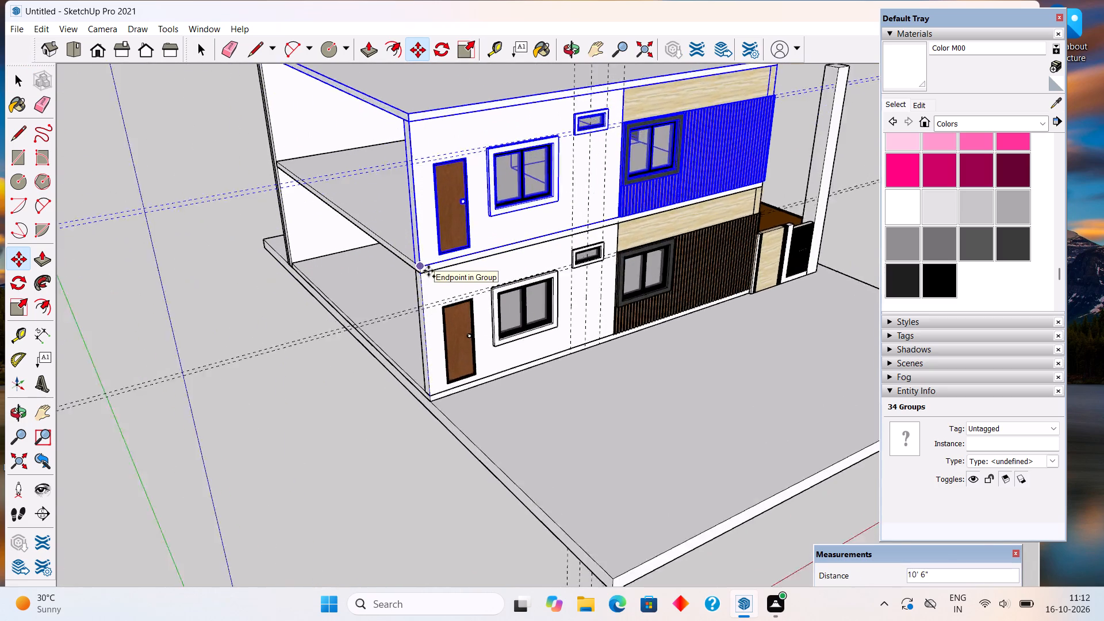
scroll(428, 271, "up", 3)
left_click(420, 267)
Copy the selected second storey another 10' 6" straight up to form a third storey, and clear the selection.
scroll(421, 340, "down", 2)
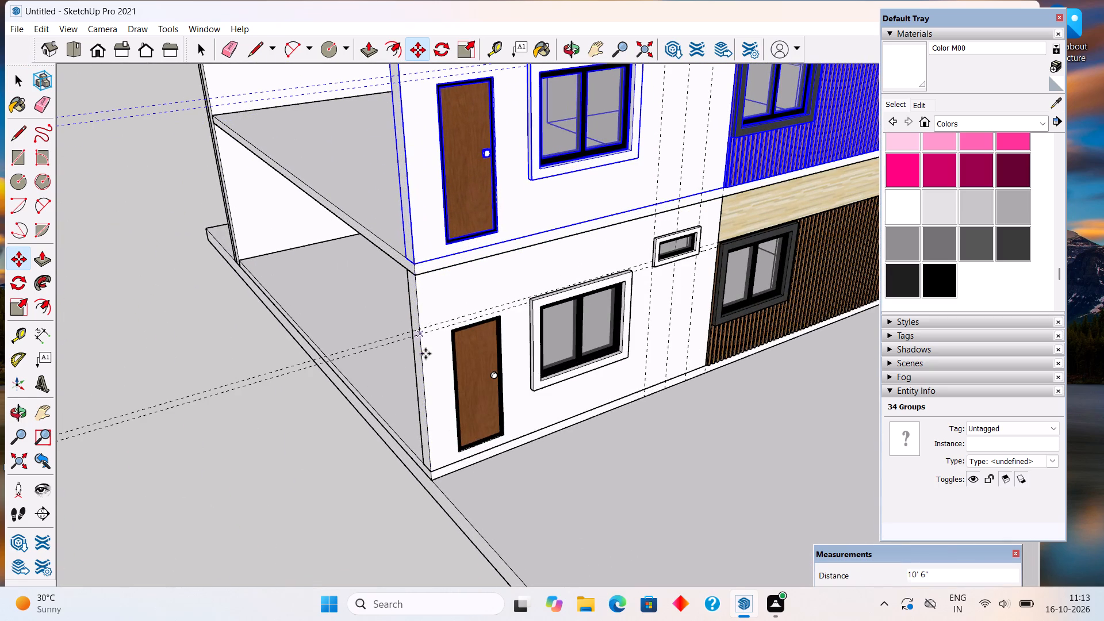
scroll(425, 354, "down", 7)
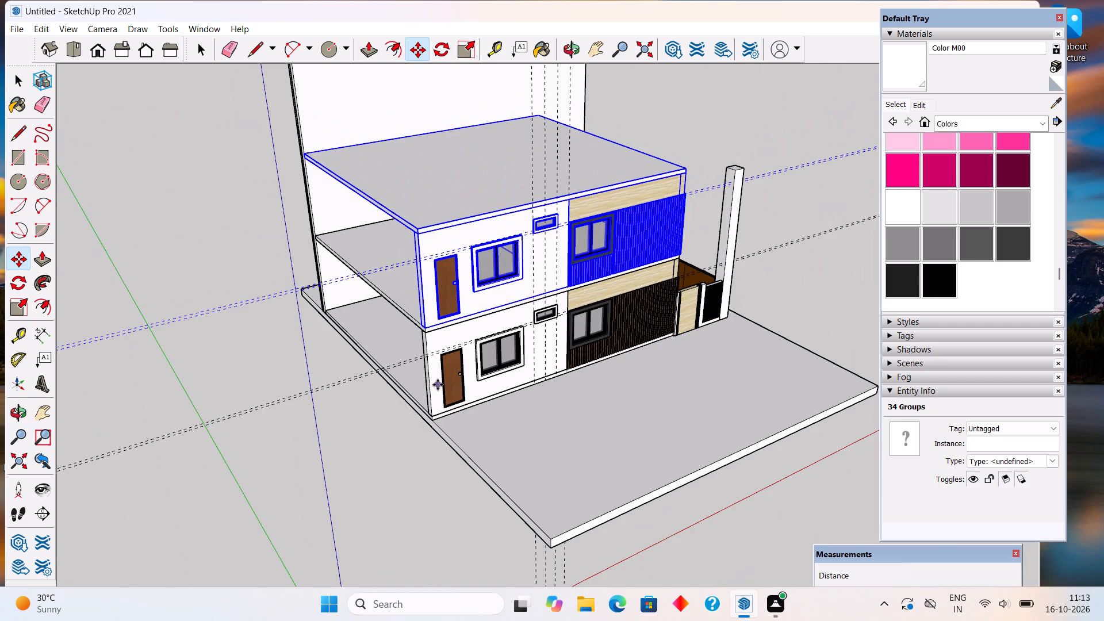
middle_click_drag(687, 353, 653, 350)
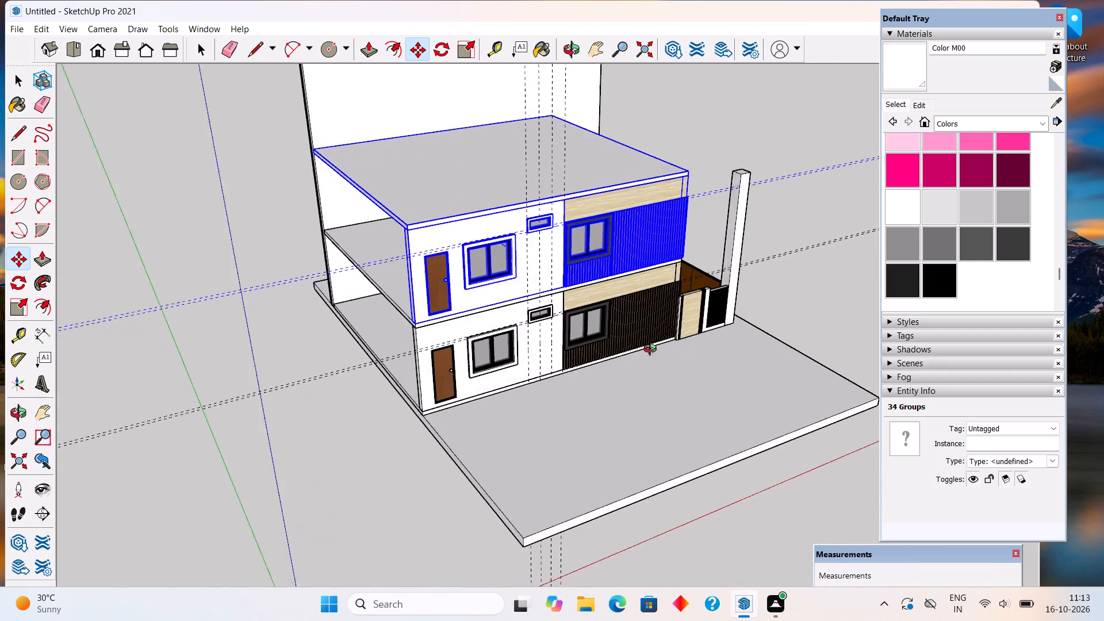
middle_click_drag(653, 350, 434, 344)
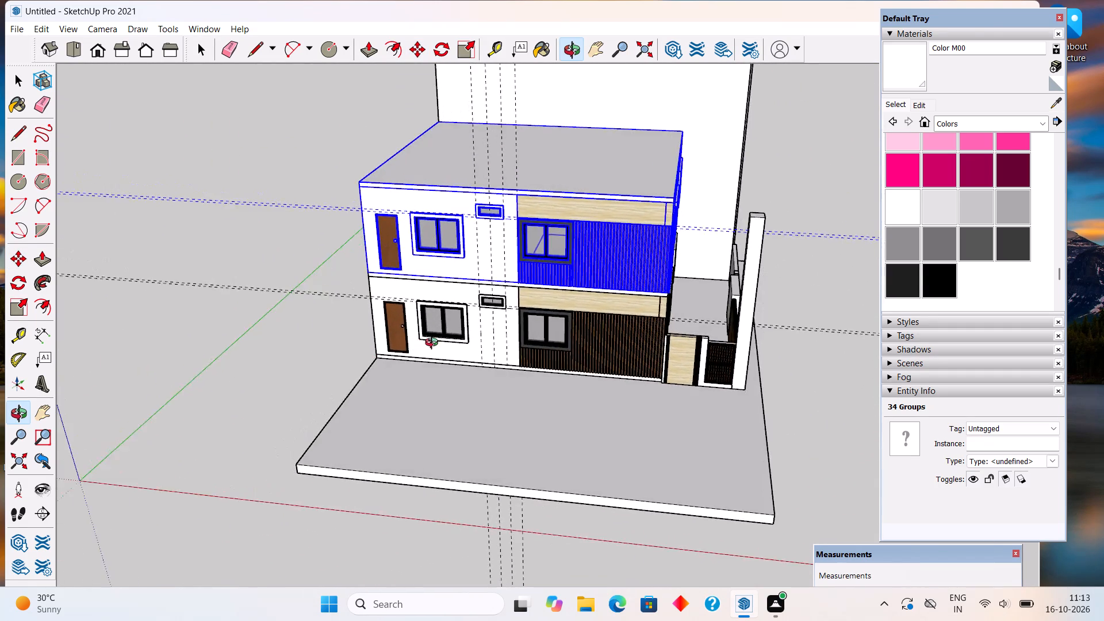
middle_click_drag(434, 344, 376, 311)
middle_click_drag(674, 327, 486, 303)
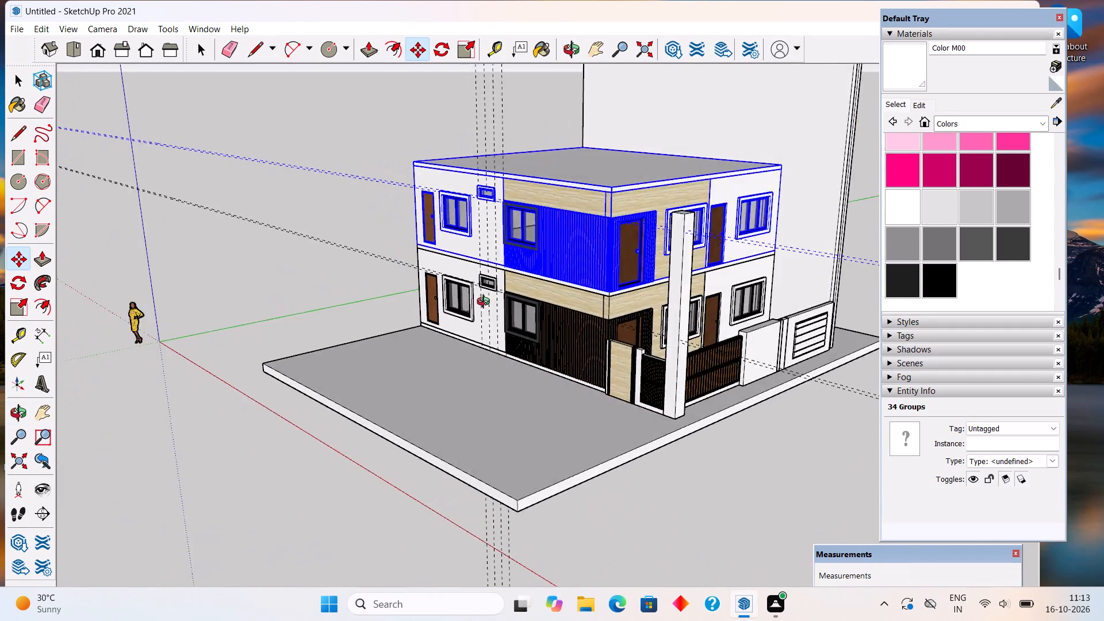
middle_click_drag(486, 303, 685, 393)
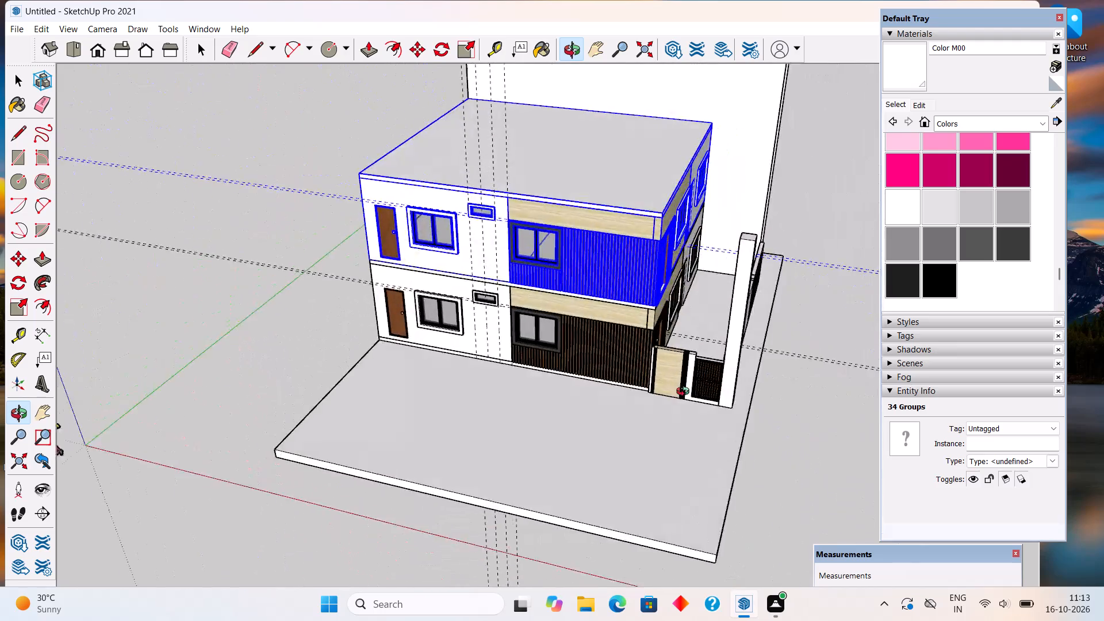
middle_click_drag(685, 393, 839, 366)
scroll(379, 332, "up", 4)
scroll(352, 264, "up", 4)
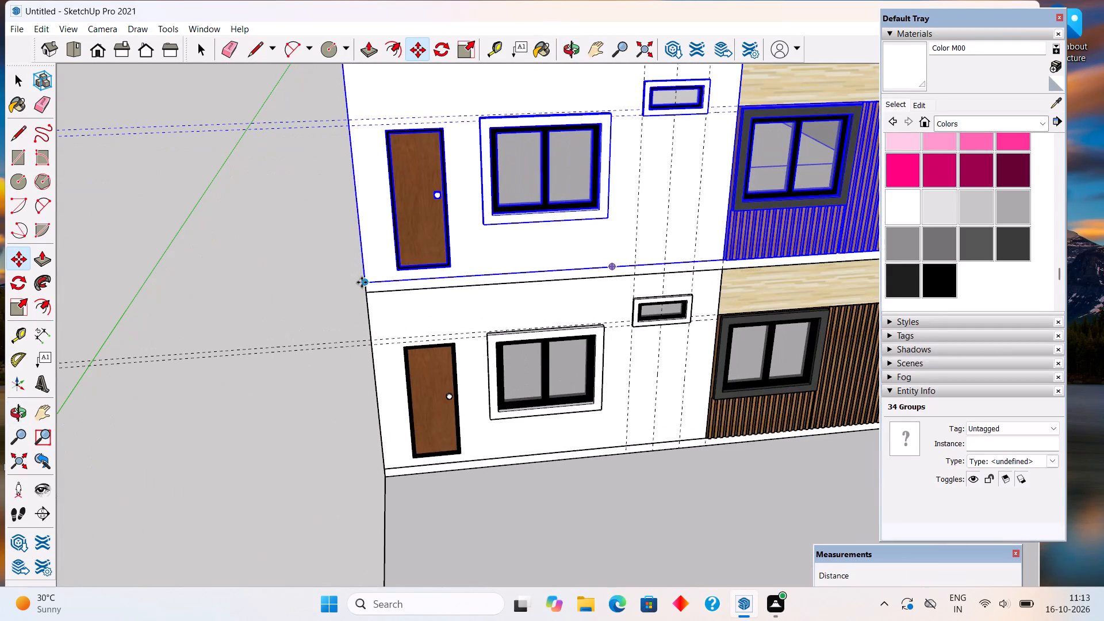
left_click(362, 282)
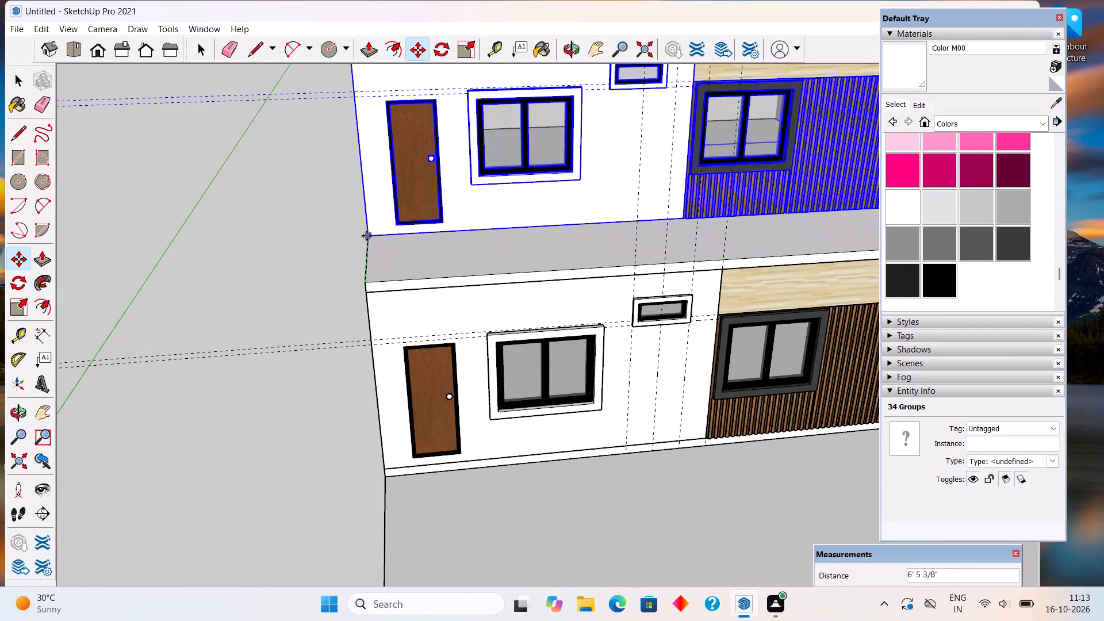
scroll(367, 236, "down", 12)
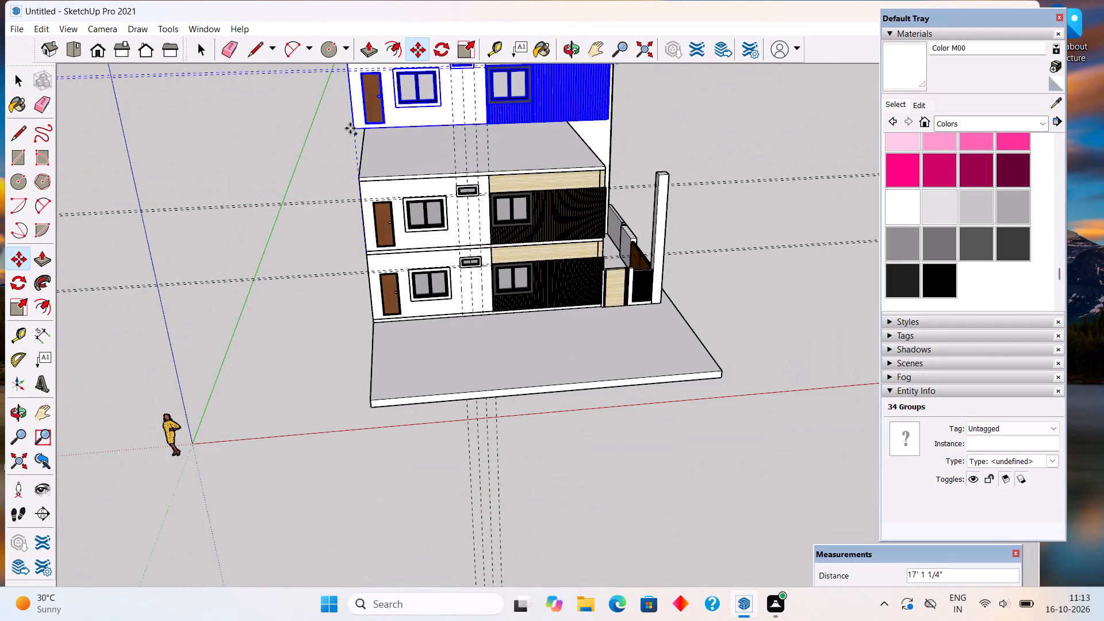
left_click(356, 176)
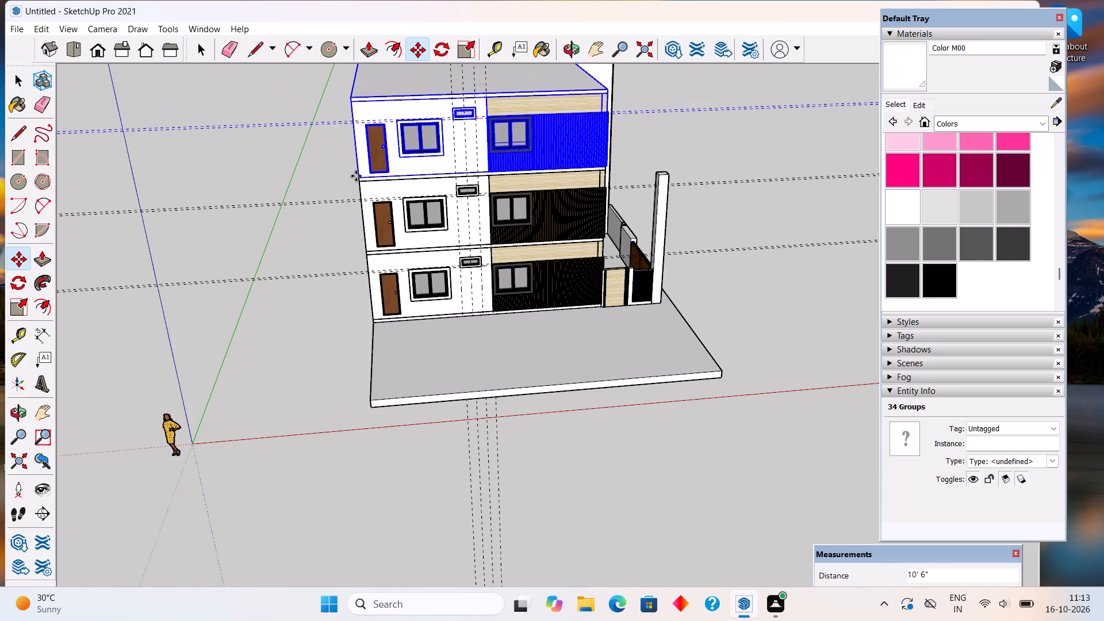
key("space")
left_click(700, 147)
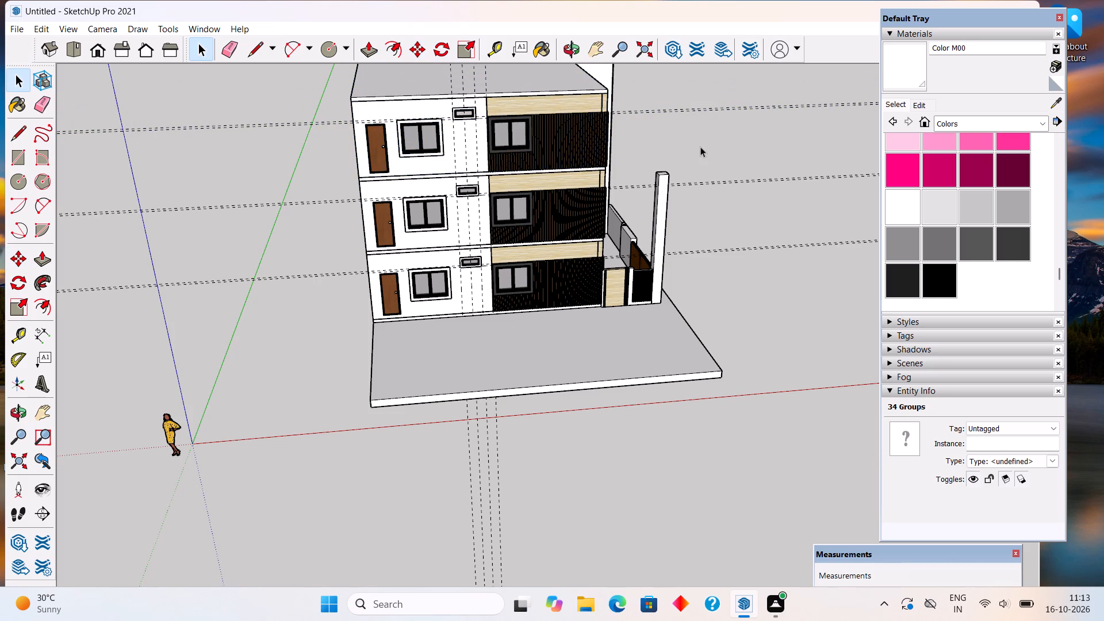
Examine the stacked three-storey building from the side, the front corner and the open back, checking how the floors align.
middle_click_drag(635, 354, 355, 327)
scroll(635, 354, "down", 1)
scroll(338, 327, "down", 4)
middle_click_drag(656, 283, 419, 305)
scroll(419, 305, "up", 8)
scroll(514, 323, "down", 9)
scroll(486, 329, "up", 1)
scroll(481, 332, "down", 1)
middle_click_drag(450, 342, 678, 331)
scroll(676, 332, "up", 3)
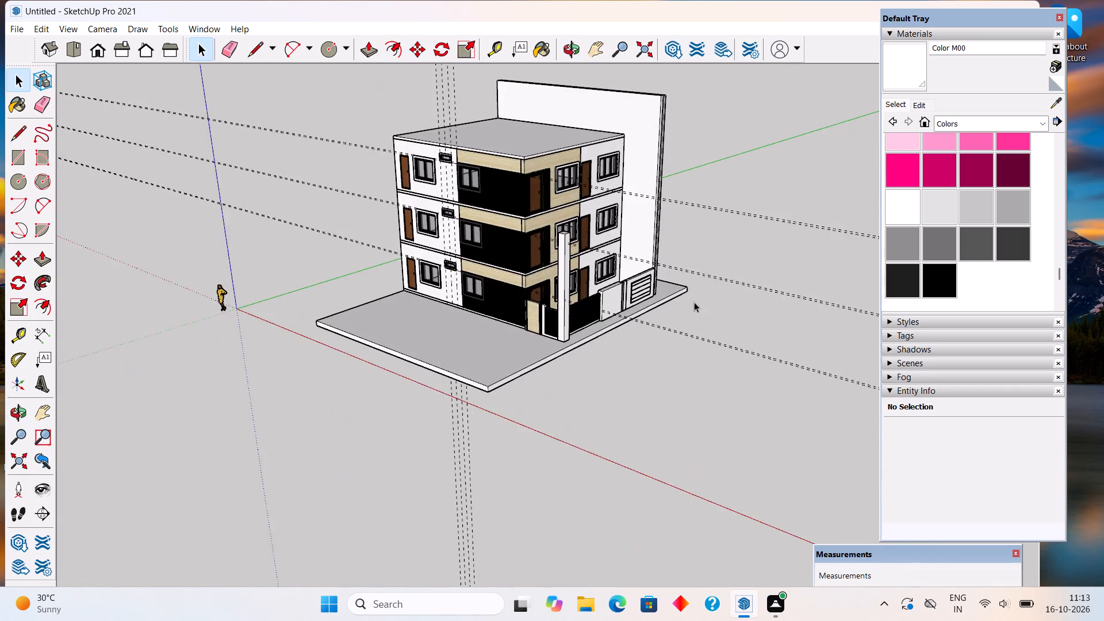
scroll(595, 248, "up", 4)
middle_click_drag(541, 318, 661, 308)
scroll(661, 308, "up", 2)
scroll(636, 304, "down", 5)
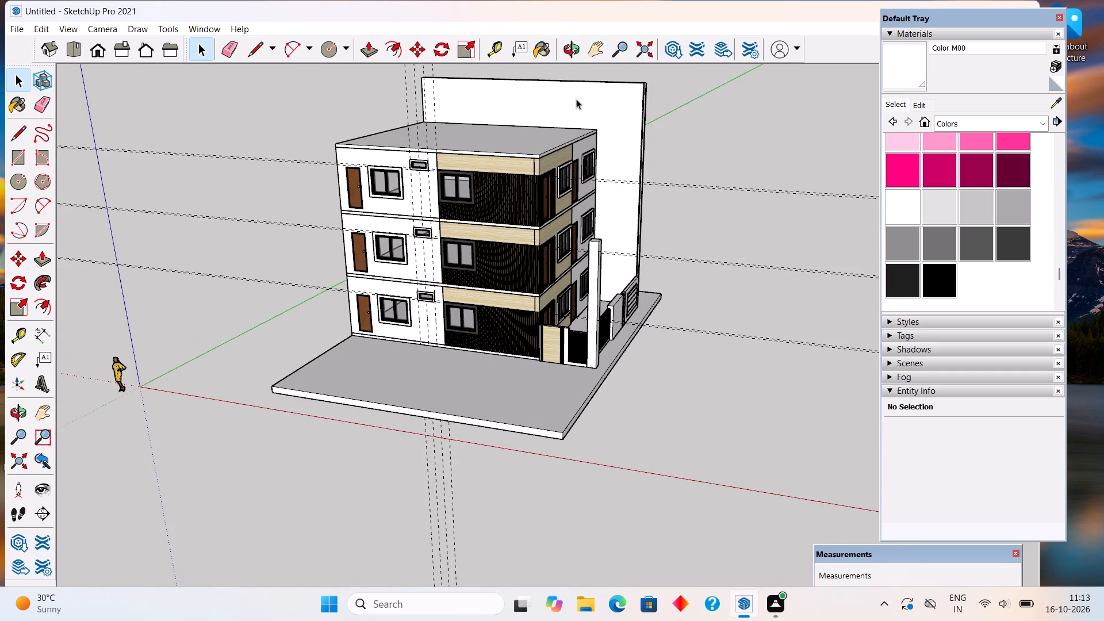
scroll(576, 99, "up", 5)
scroll(517, 198, "up", 2)
middle_click_drag(509, 205, 498, 151)
scroll(497, 152, "down", 2)
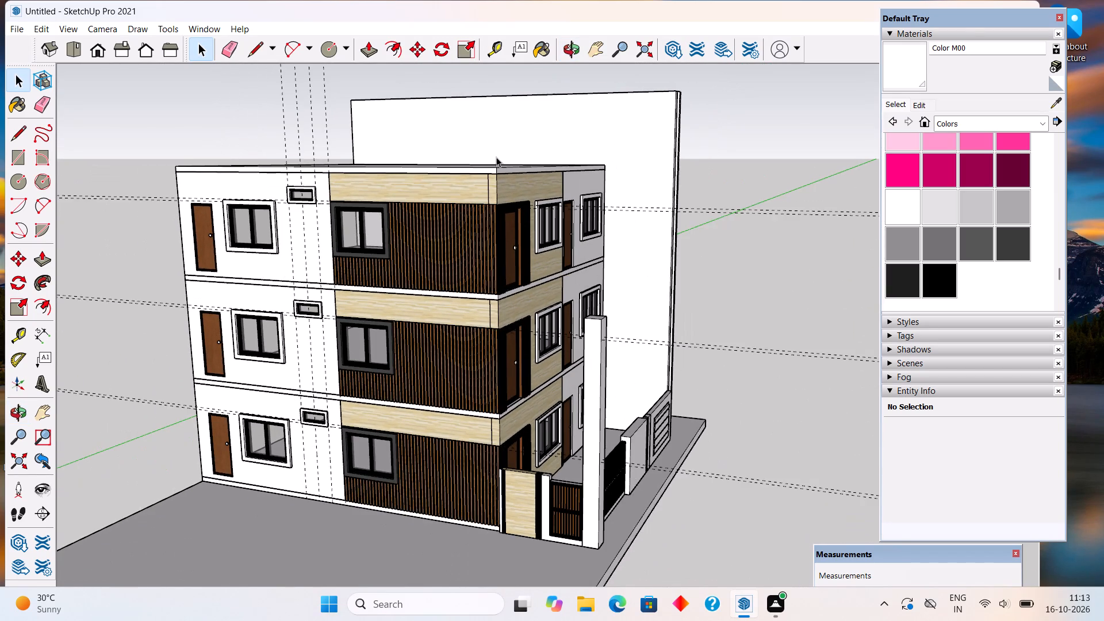
scroll(476, 231, "up", 2)
middle_click_drag(475, 233, 402, 224)
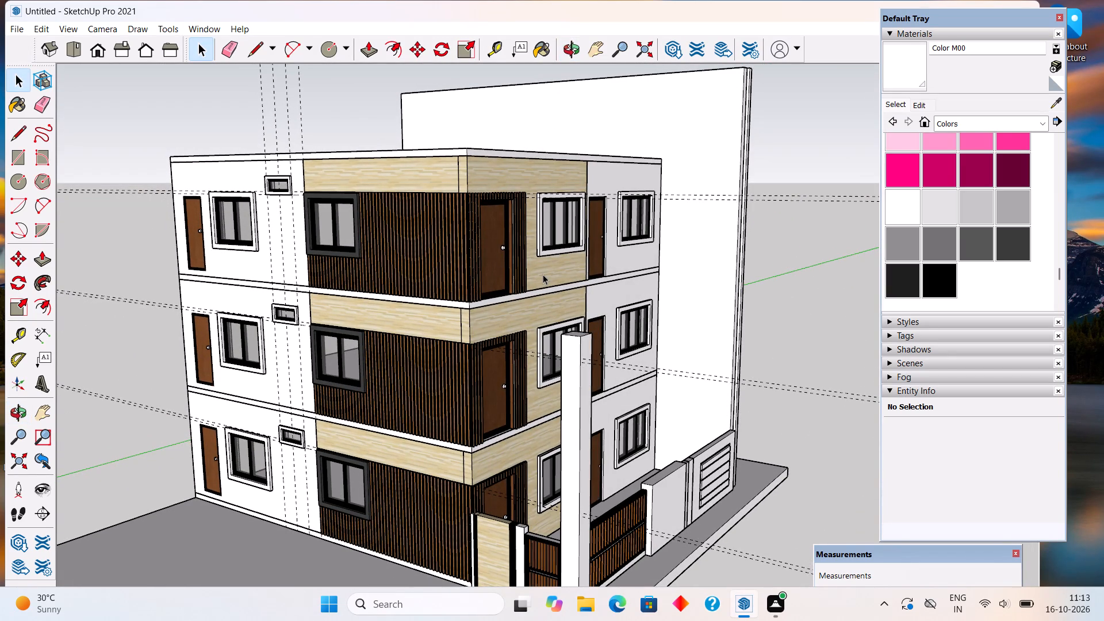
middle_click_drag(509, 475, 543, 430)
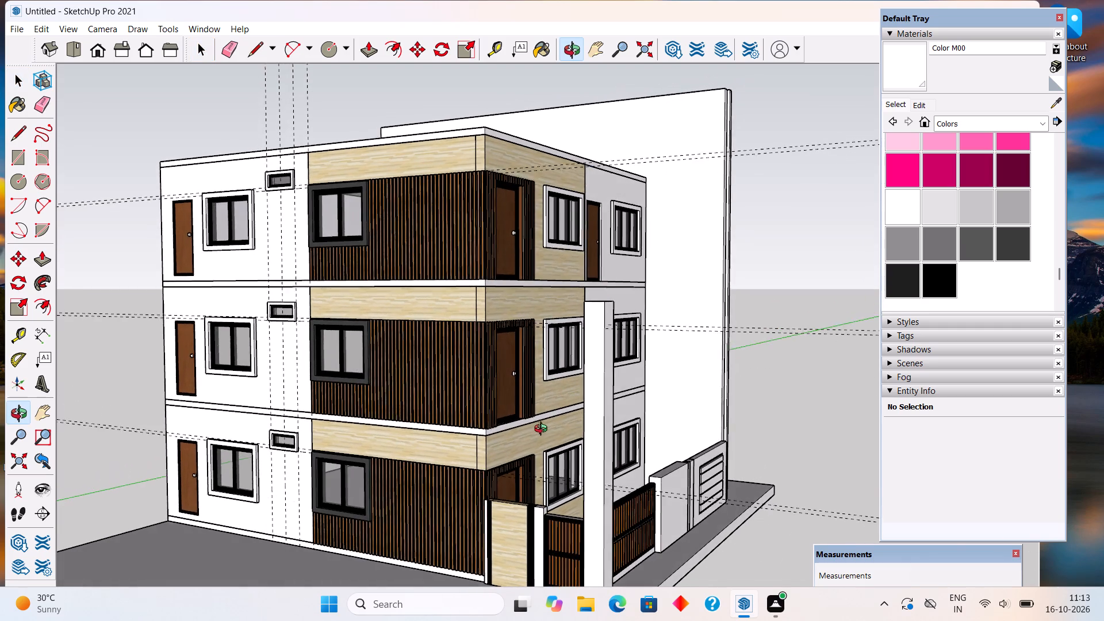
middle_click_drag(543, 430, 519, 415)
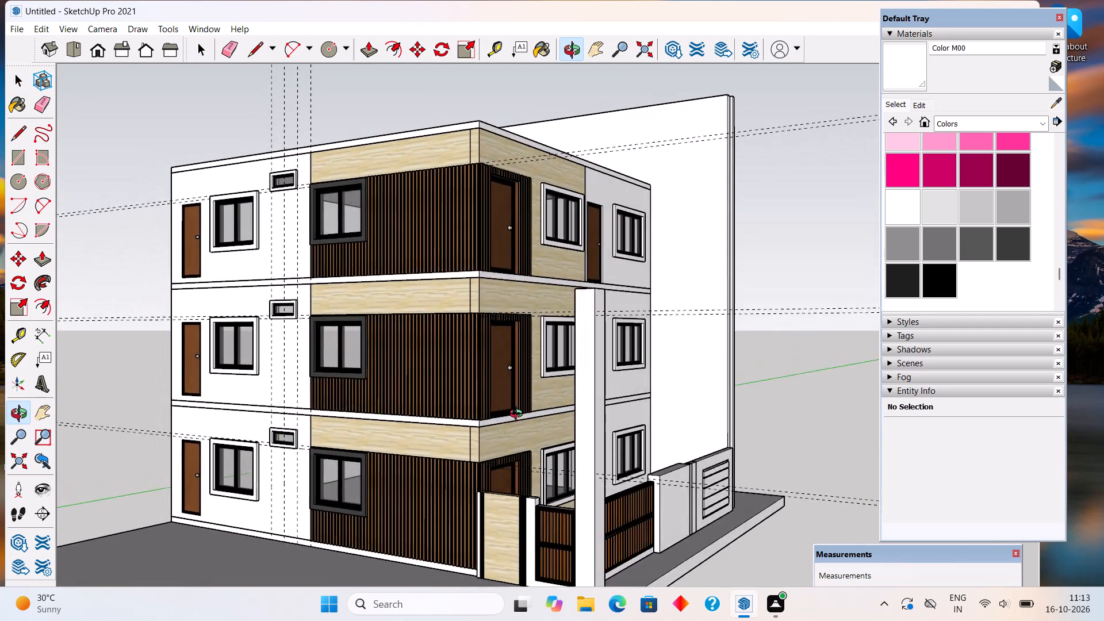
middle_click_drag(519, 415, 581, 423)
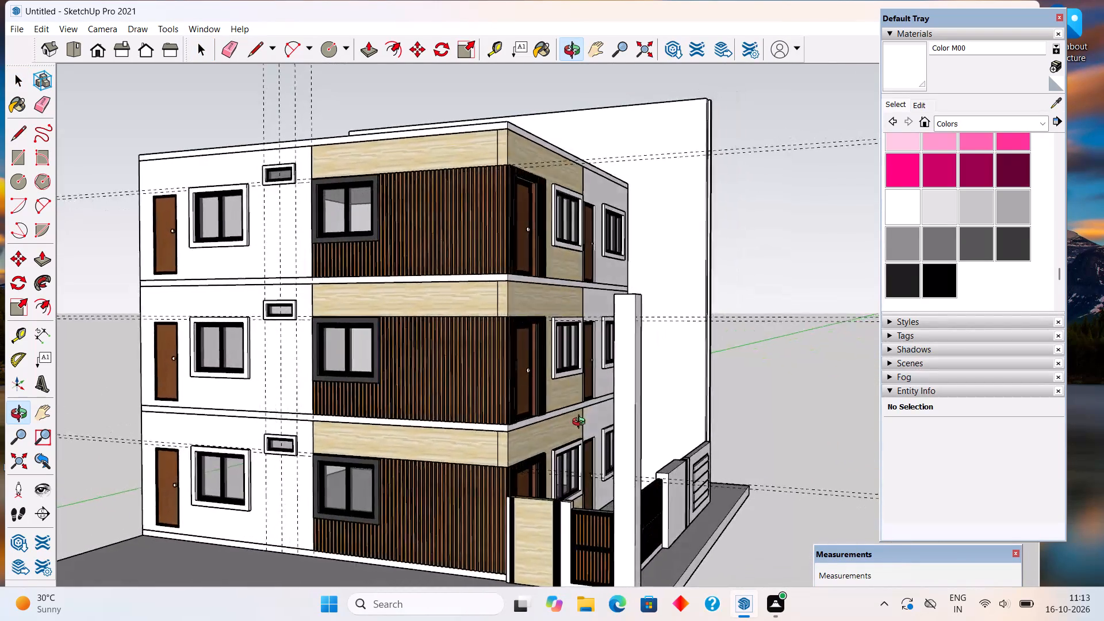
middle_click_drag(581, 423, 649, 408)
scroll(647, 400, "up", 2)
scroll(577, 351, "down", 5)
scroll(512, 374, "down", 4)
middle_click_drag(408, 397, 412, 411)
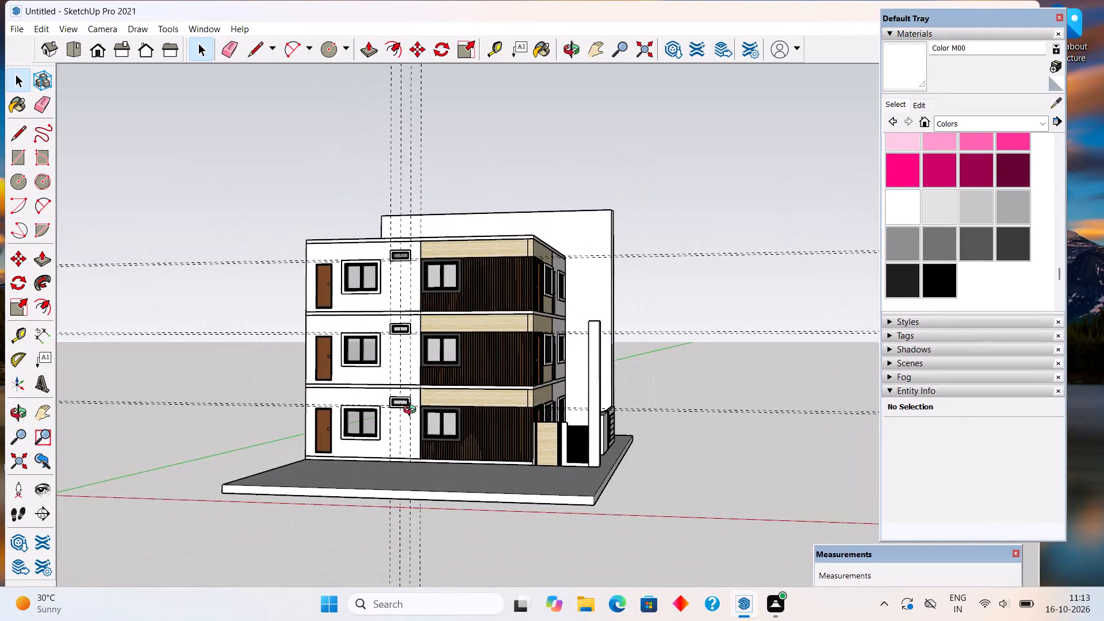
middle_click_drag(412, 411, 508, 426)
scroll(514, 424, "up", 2)
middle_click_drag(384, 394, 554, 396)
scroll(554, 396, "up", 1)
scroll(554, 396, "down", 2)
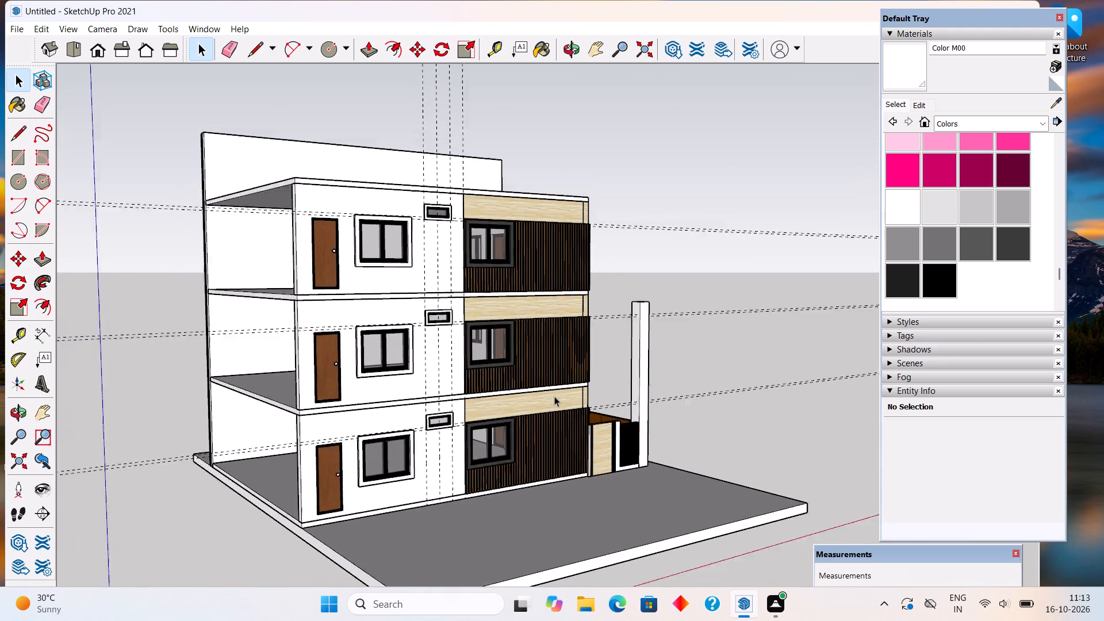
scroll(554, 396, "down", 1)
Delete all guide lines from the model.
left_click(45, 28)
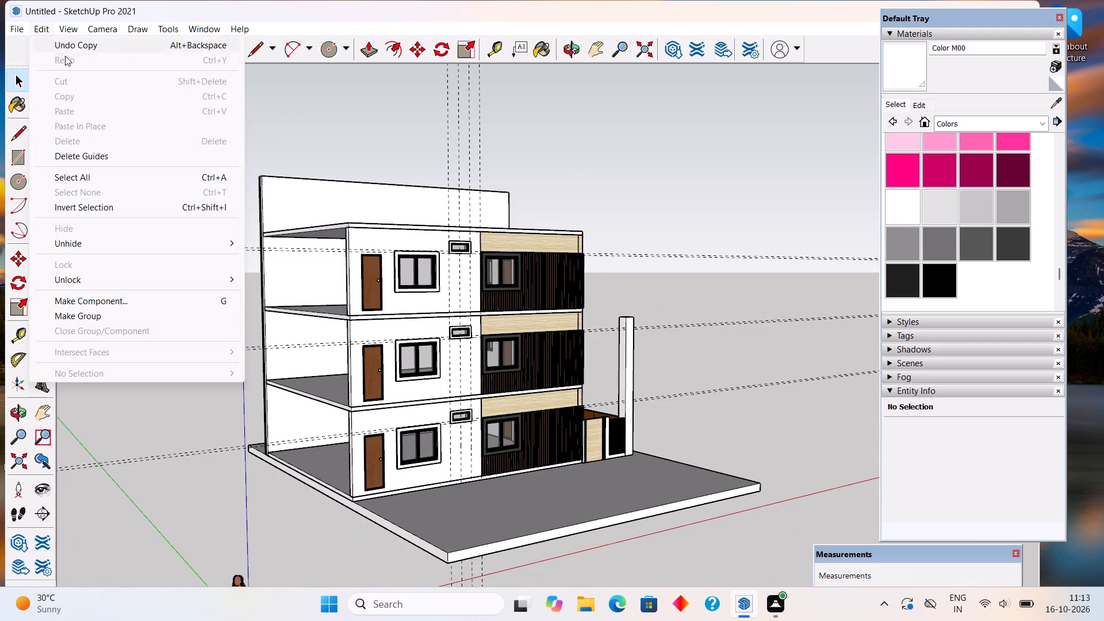
left_click(103, 158)
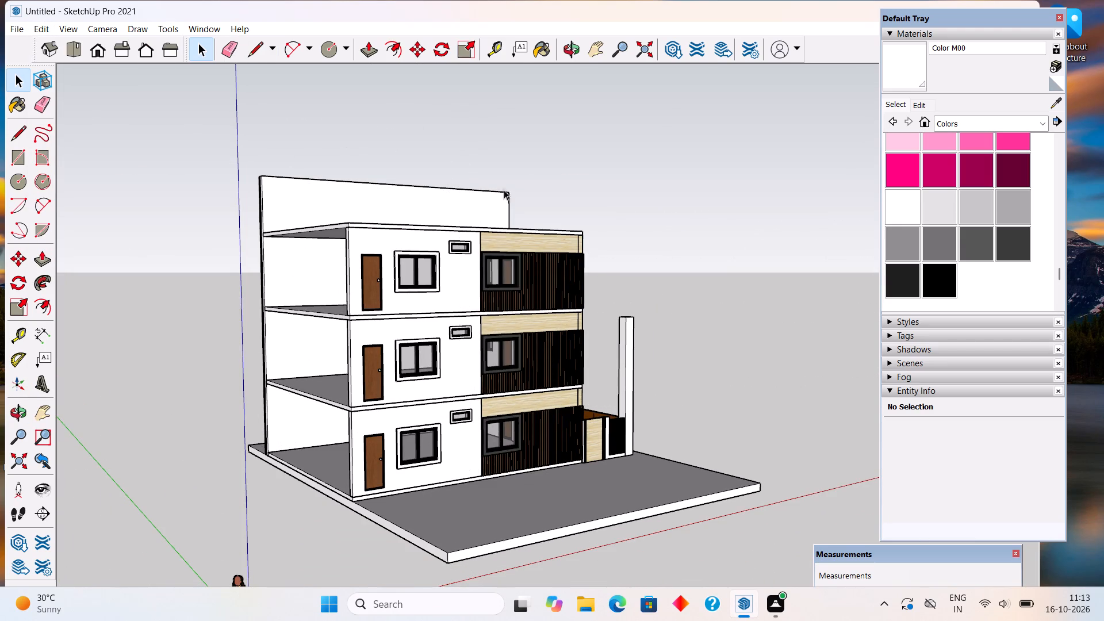
Inspect the building's side and front facades, the boundary wall and the slatted front gate up close.
middle_click_drag(567, 390, 396, 402)
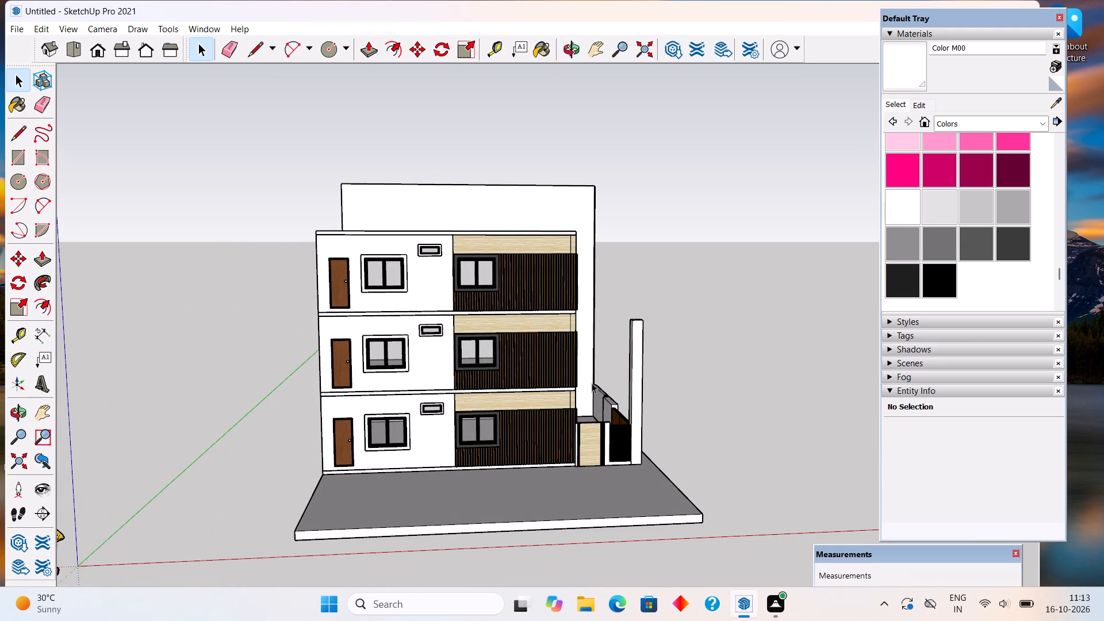
middle_click_drag(556, 415, 323, 439)
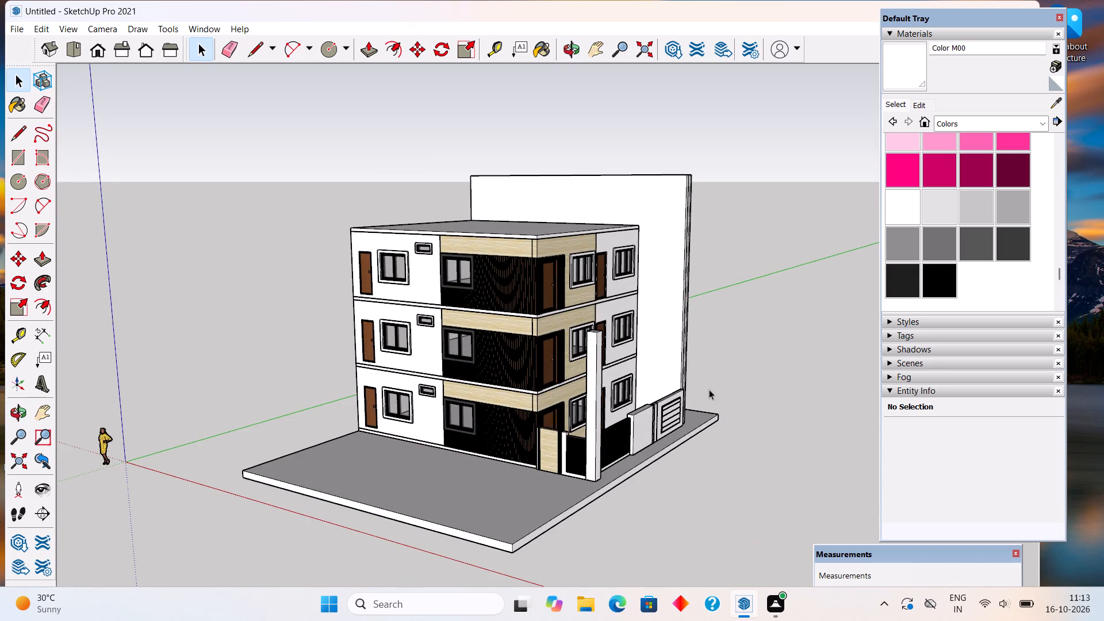
middle_click_drag(612, 403, 287, 387)
middle_click_drag(603, 379, 577, 404)
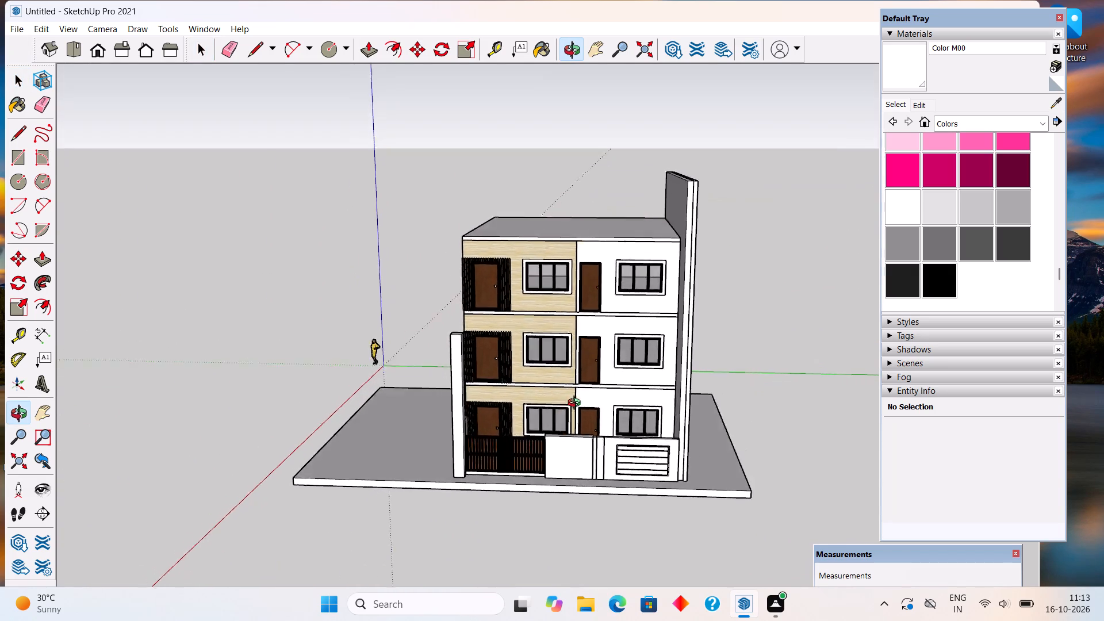
middle_click_drag(577, 404, 649, 365)
scroll(651, 360, "down", 2)
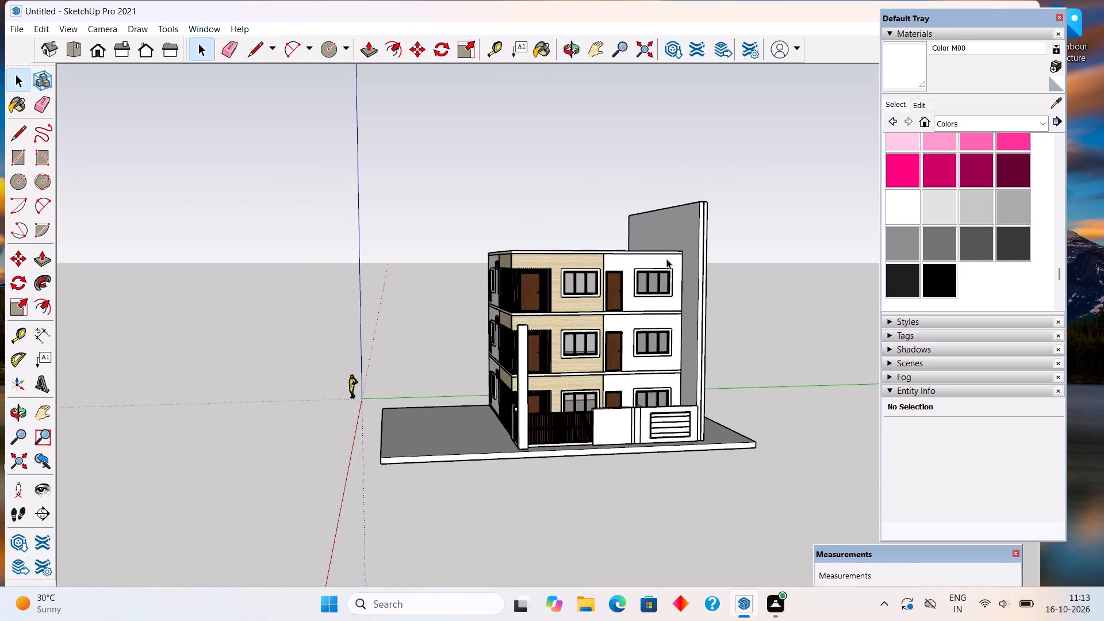
middle_click_drag(666, 259, 633, 393)
scroll(621, 476, "up", 2)
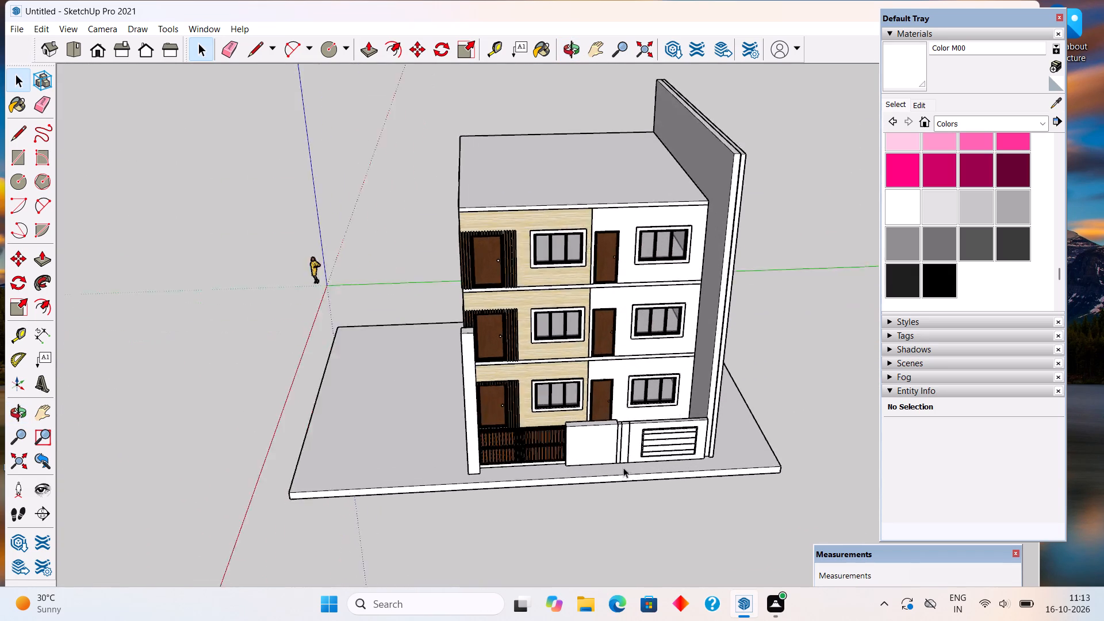
scroll(623, 467, "up", 3)
middle_click_drag(624, 431, 697, 320)
scroll(624, 431, "up", 1)
scroll(515, 430, "up", 10)
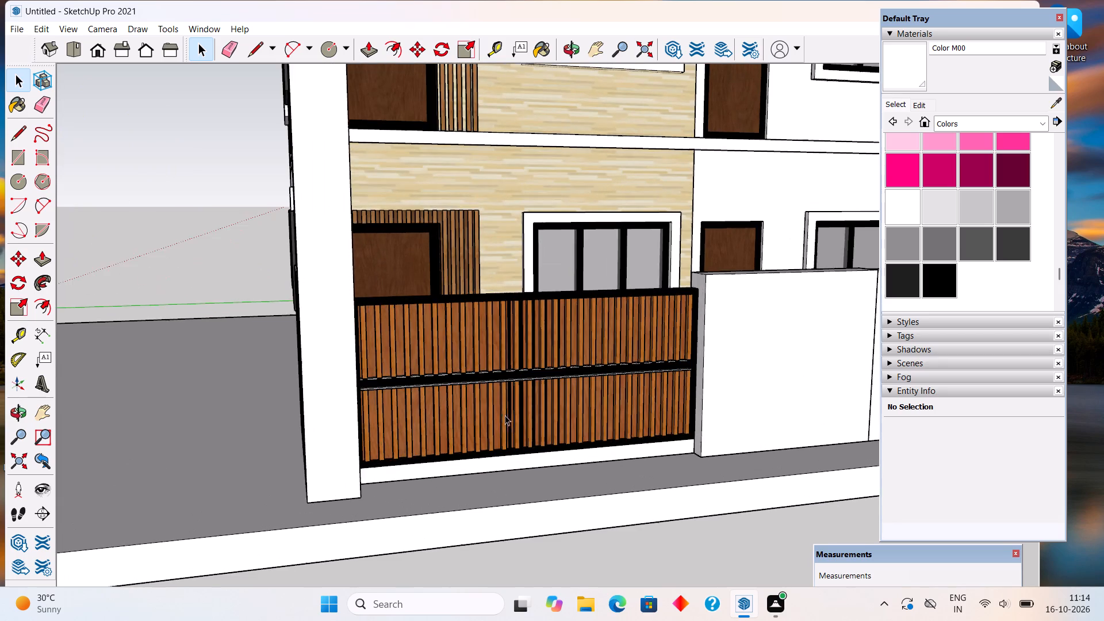
Examine the whole three-storey building from the gate side, the front corner and above, ending at the side facade with the small windows.
middle_click_drag(444, 402, 588, 385)
scroll(588, 385, "down", 7)
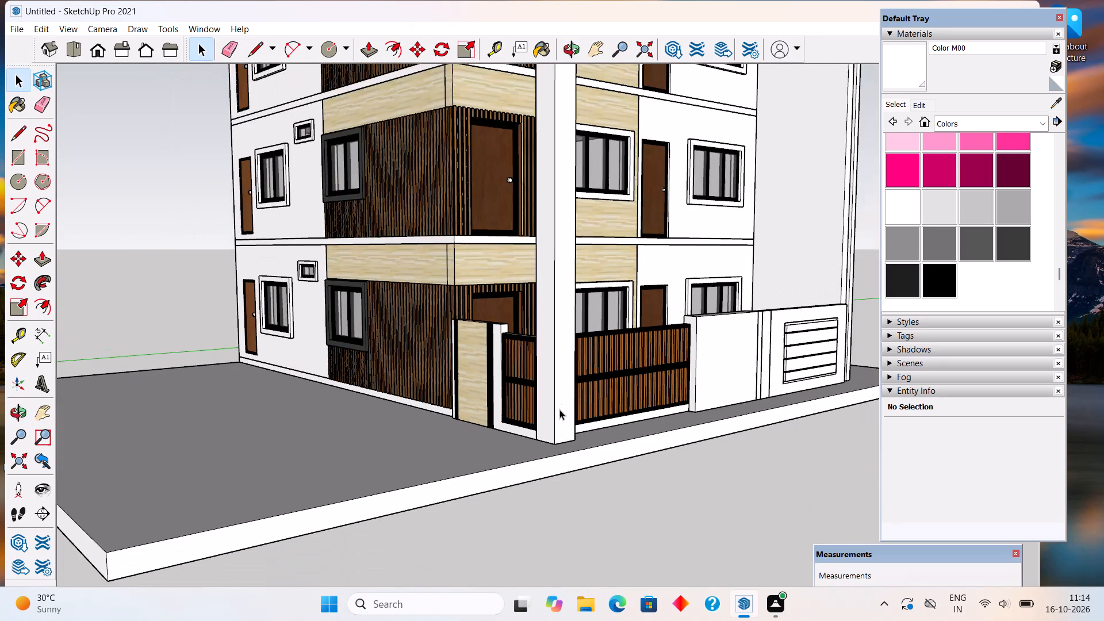
scroll(553, 407, "down", 7)
scroll(686, 173, "up", 3)
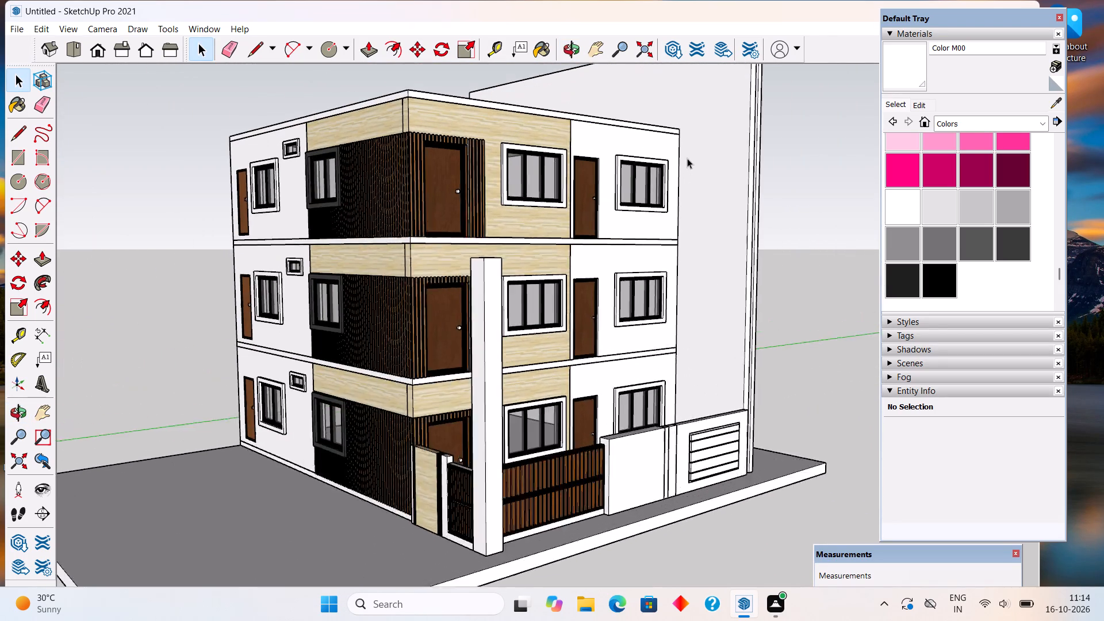
scroll(687, 158, "up", 1)
middle_click_drag(481, 375, 546, 344)
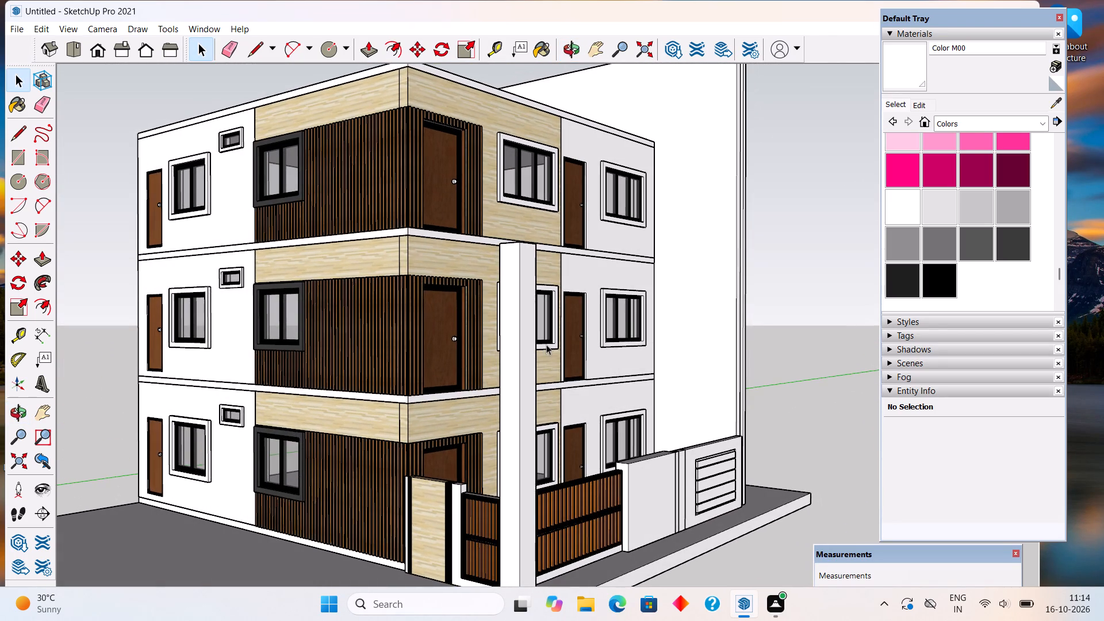
scroll(548, 343, "down", 4)
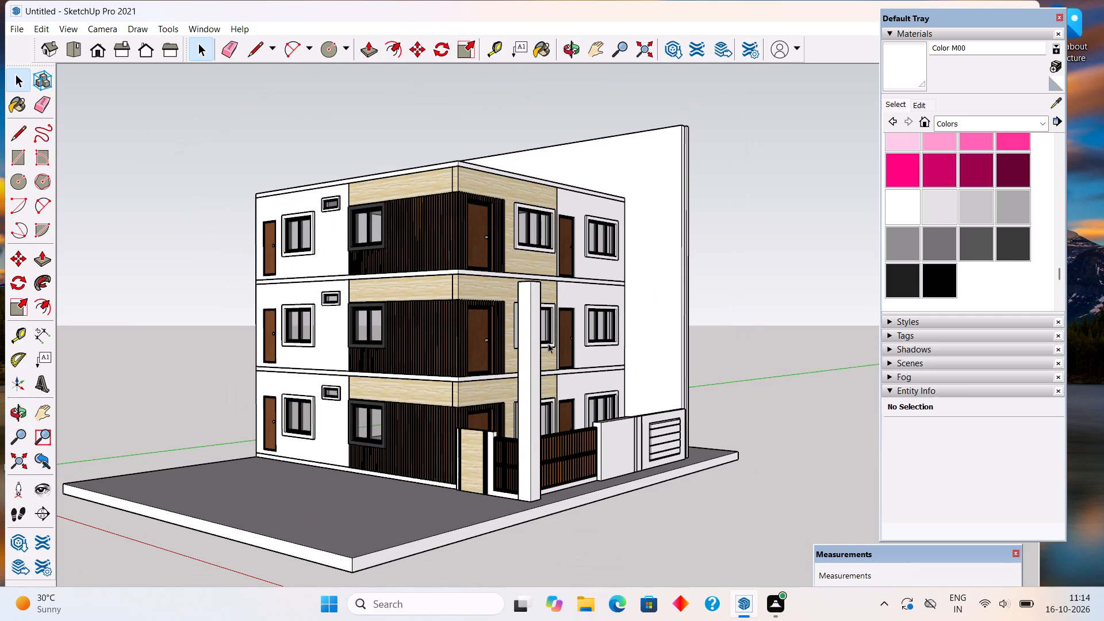
middle_click_drag(392, 373, 527, 486)
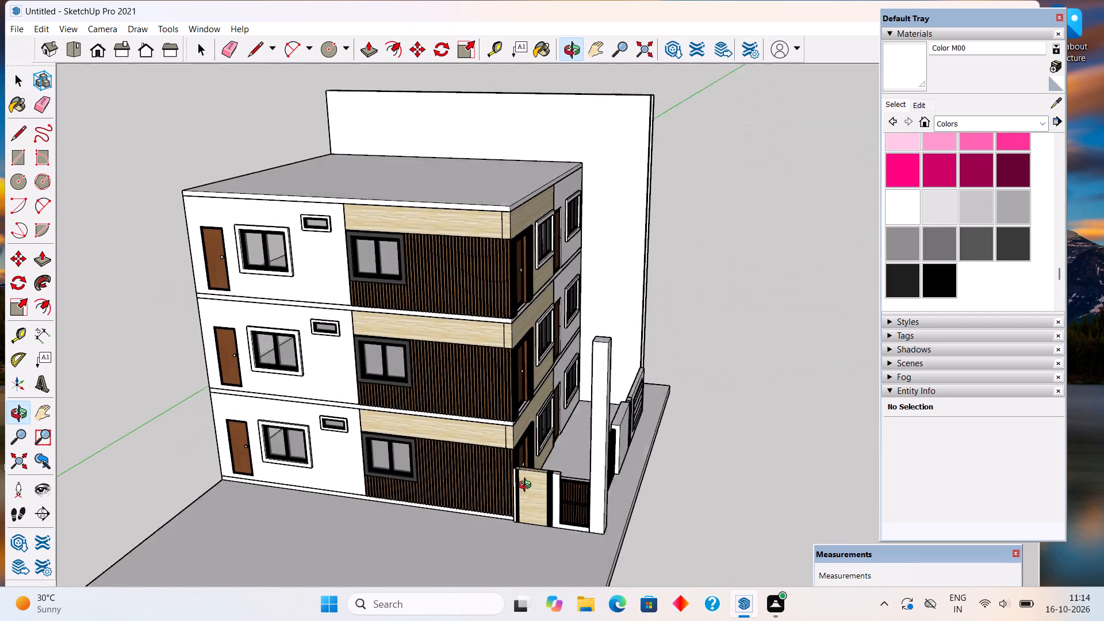
middle_click_drag(527, 486, 536, 459)
scroll(536, 459, "up", 1)
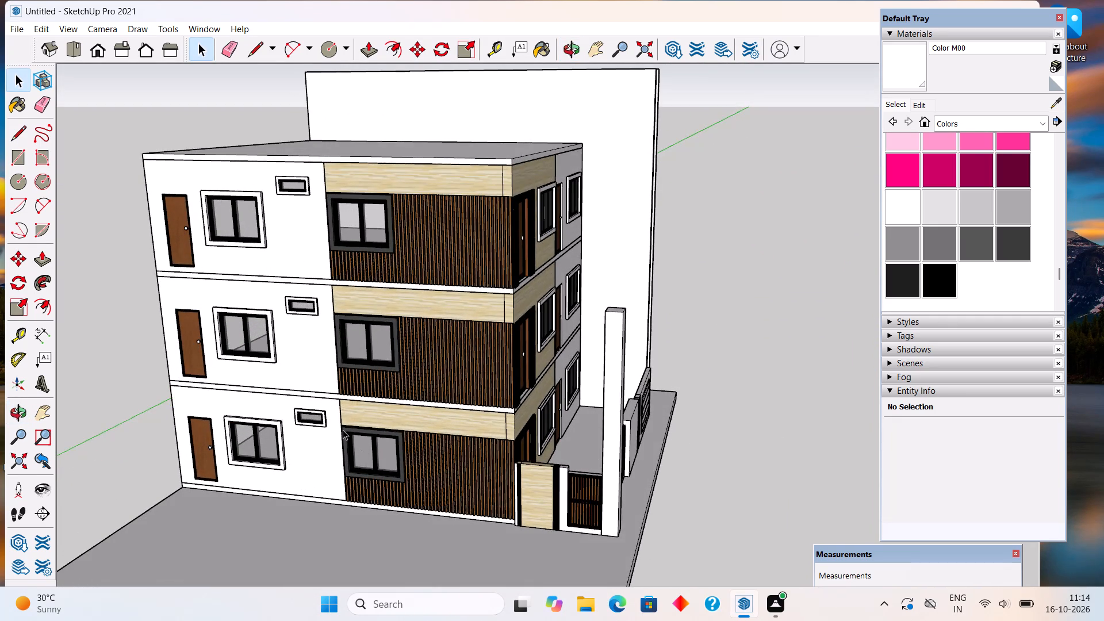
middle_click_drag(388, 419, 653, 398)
middle_click_drag(392, 352, 423, 374)
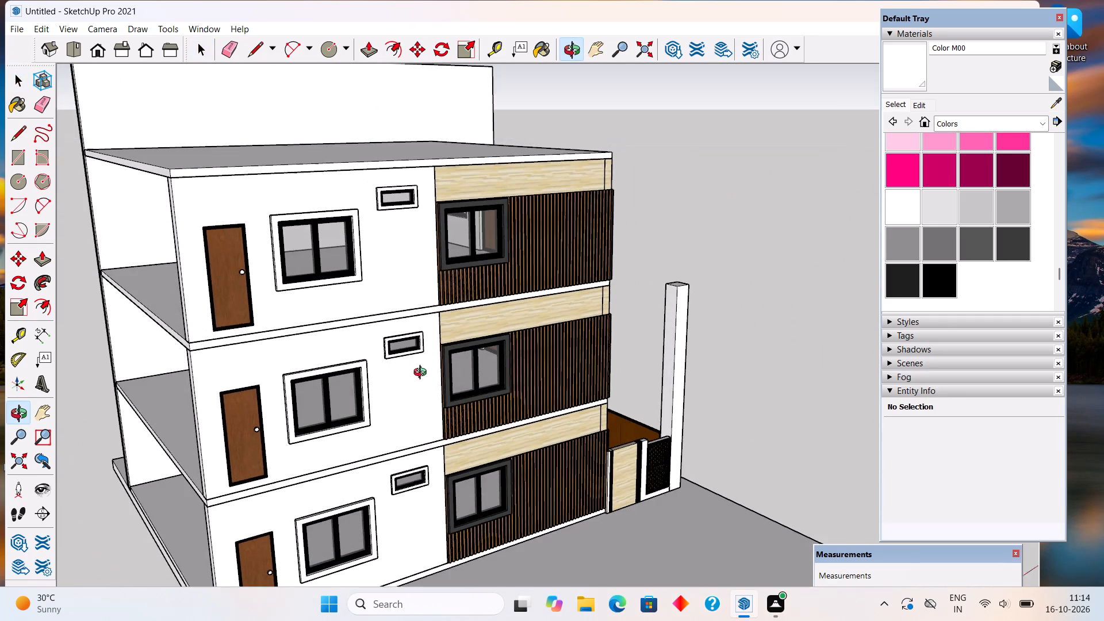
middle_click_drag(423, 374, 424, 375)
Place a vertical guide 1' 6" from the small top-storey window's frame, in line with the edge of the neighbouring large window.
key("r")
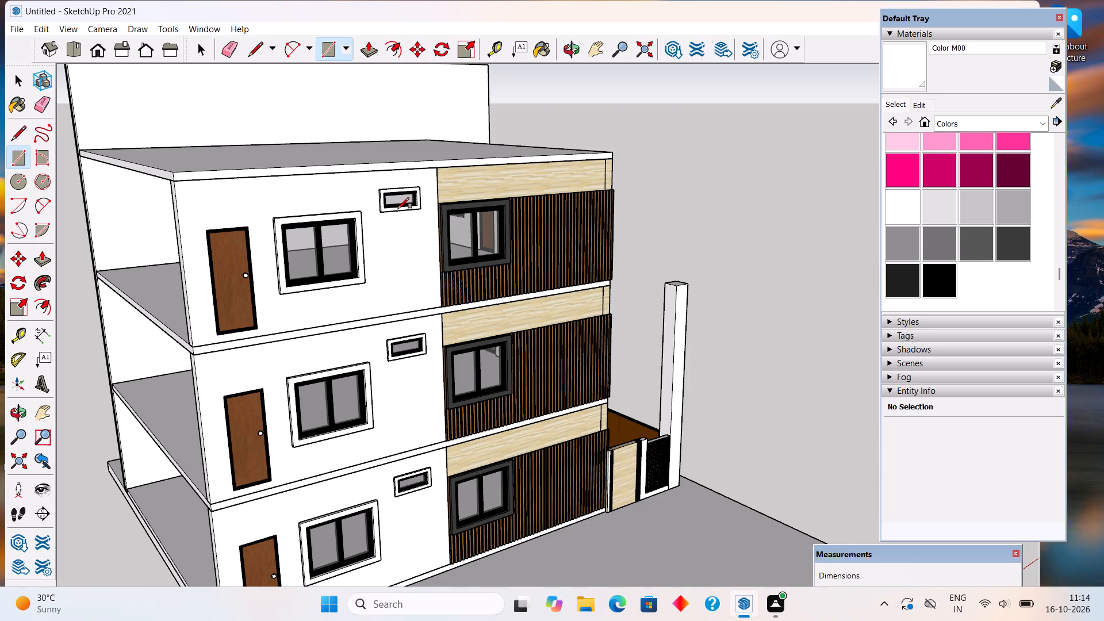
key("space")
key("t")
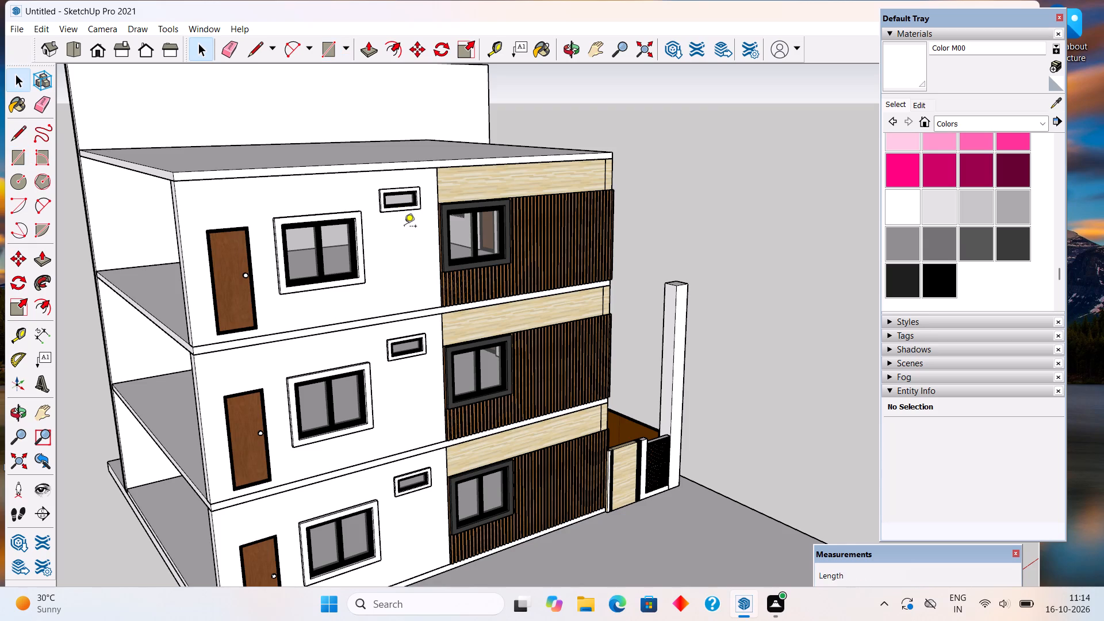
scroll(388, 355, "up", 20)
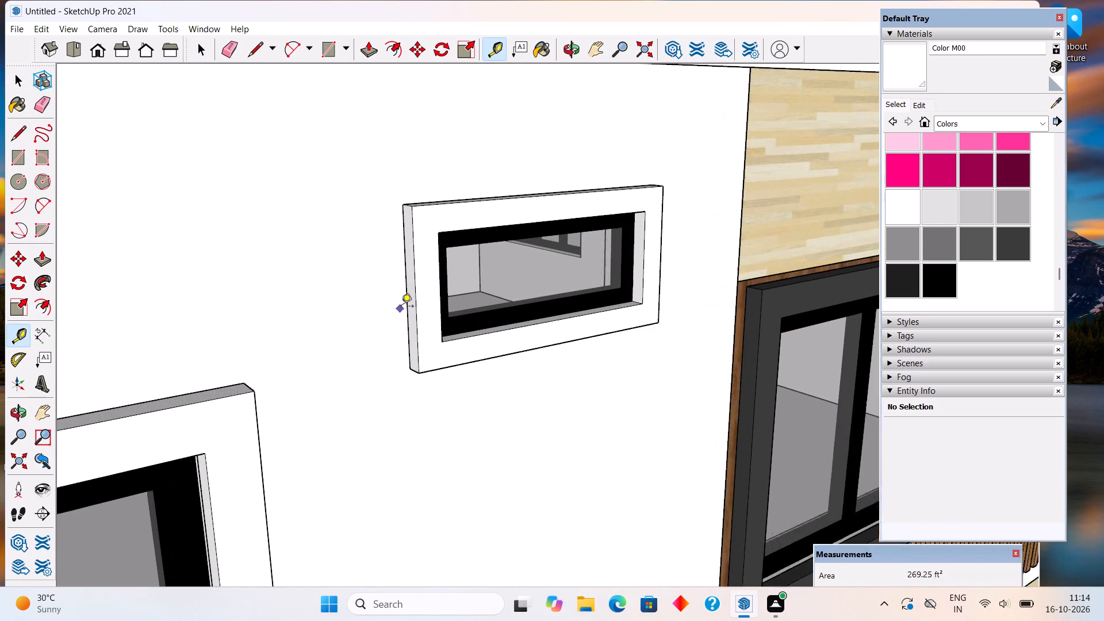
scroll(401, 307, "up", 1)
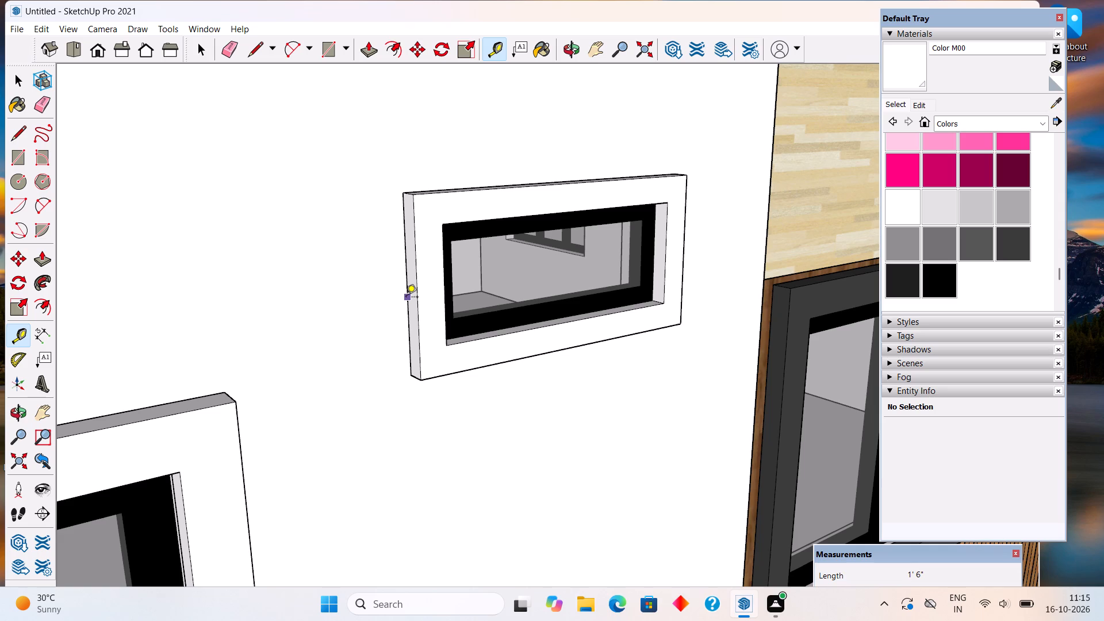
scroll(406, 298, "down", 4)
scroll(406, 298, "up", 3)
left_click(409, 297)
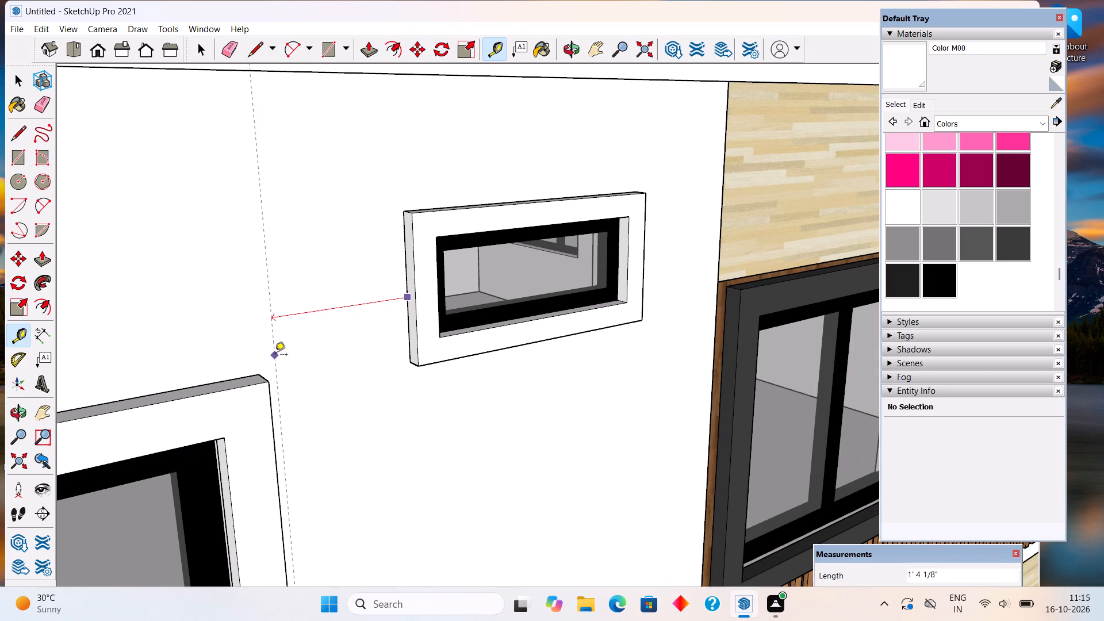
scroll(265, 366, "up", 1)
left_click(258, 375)
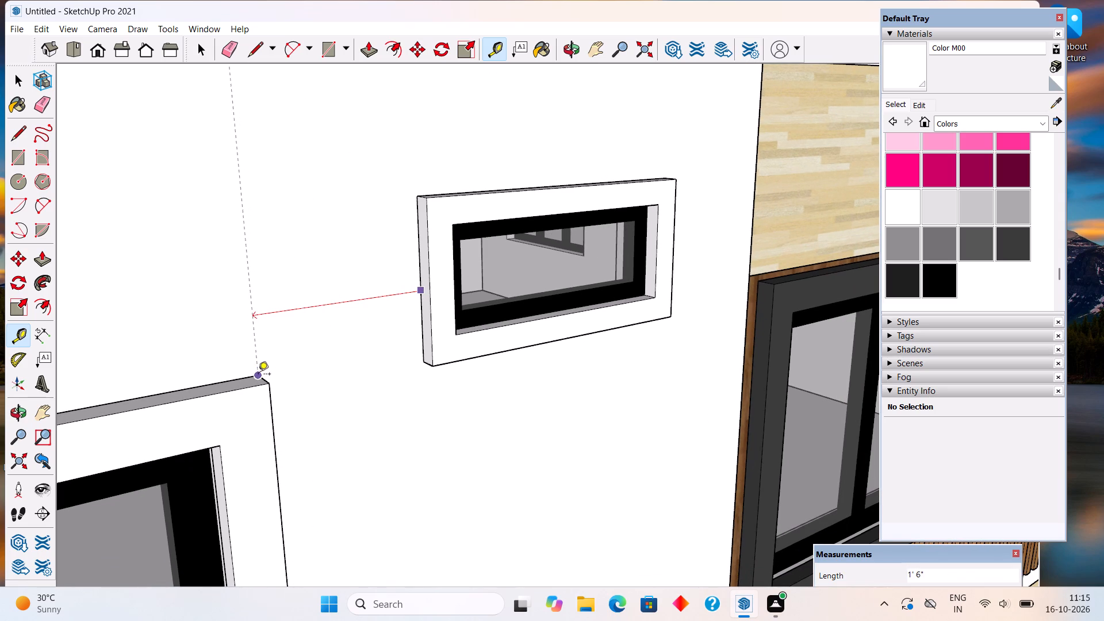
Place a second vertical guide about 1' 6" from the small window frame's other side, along the edge of the wood cladding.
middle_click_drag(382, 350, 73, 412)
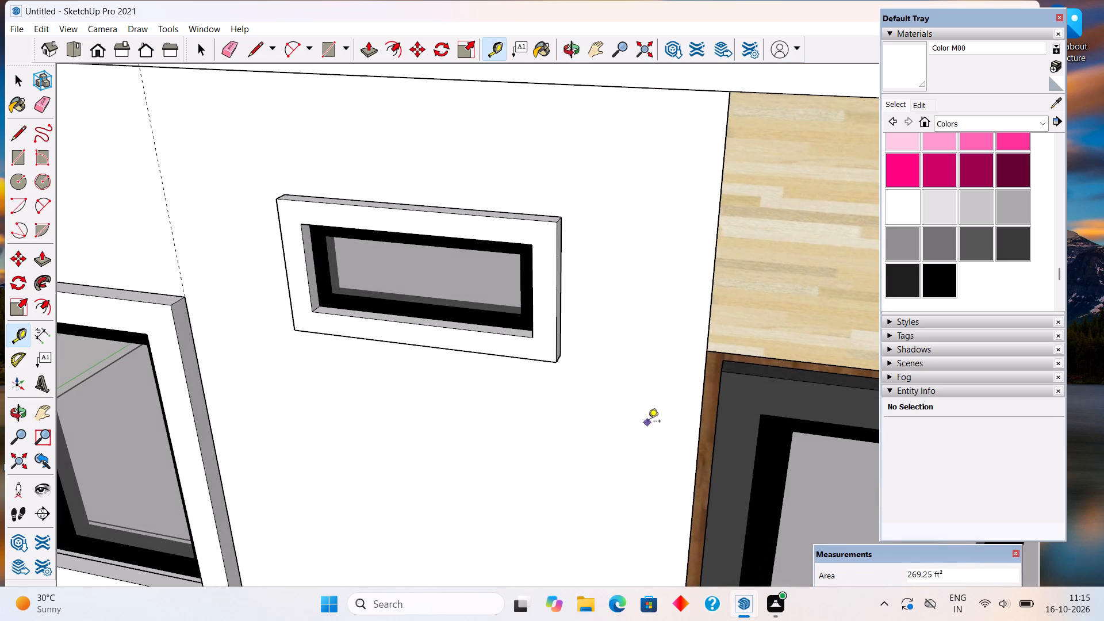
scroll(650, 417, "up", 4)
scroll(539, 309, "up", 4)
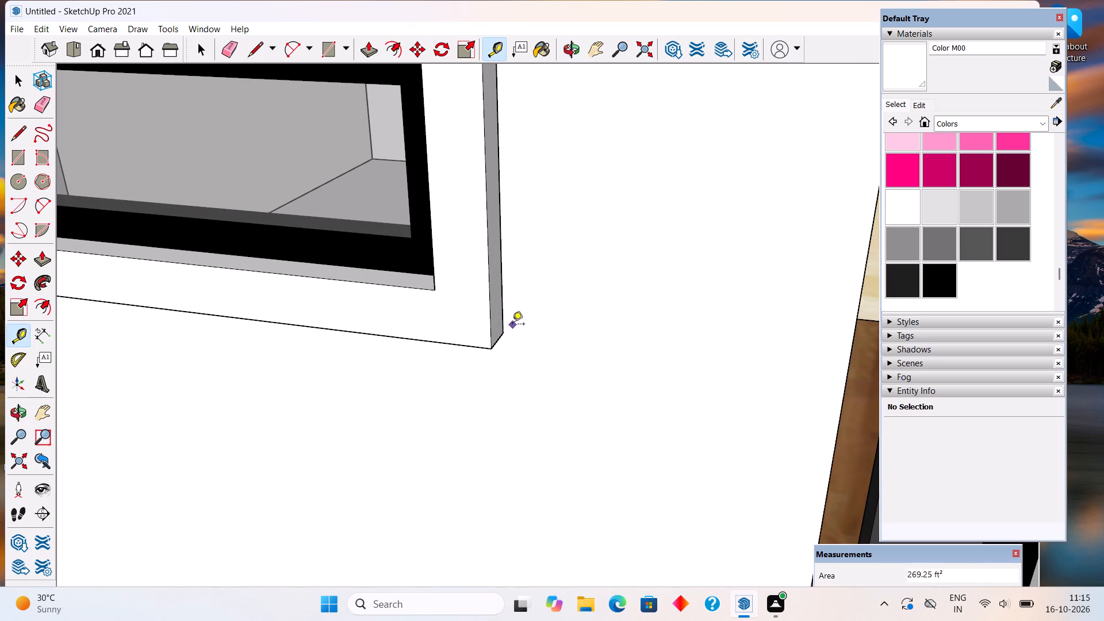
left_click(505, 325)
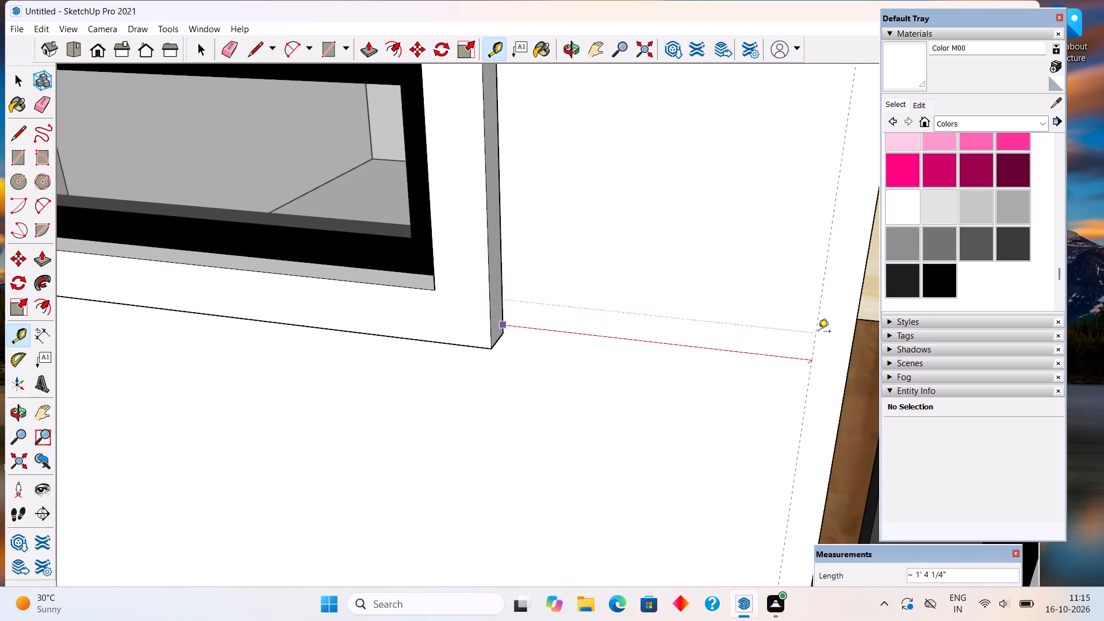
scroll(823, 332, "up", 8)
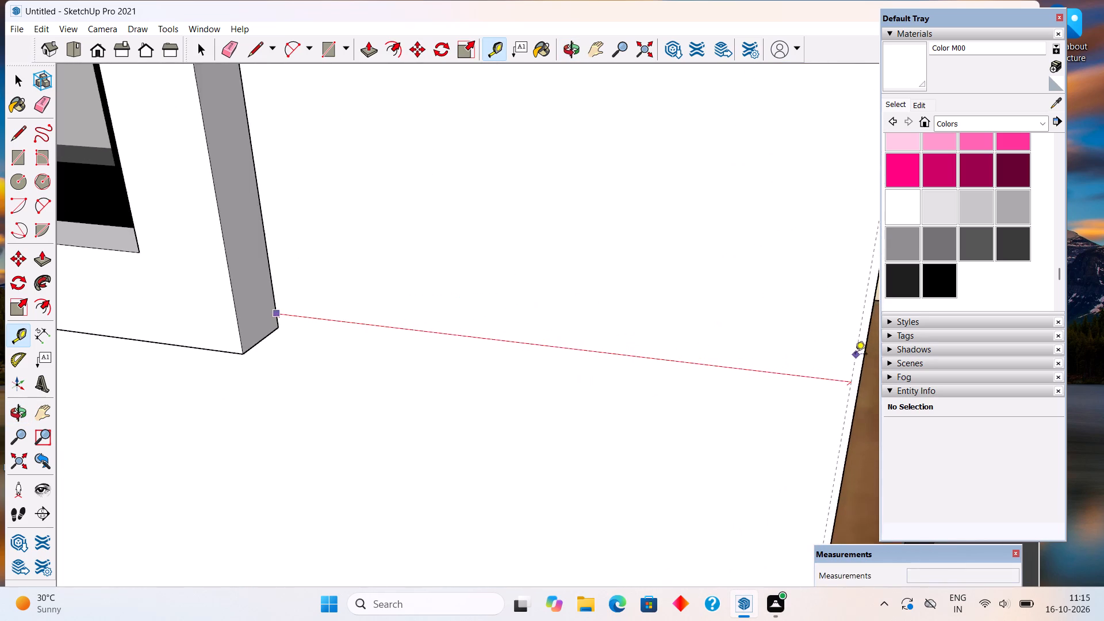
scroll(855, 355, "up", 3)
middle_click_drag(838, 405, 990, 421)
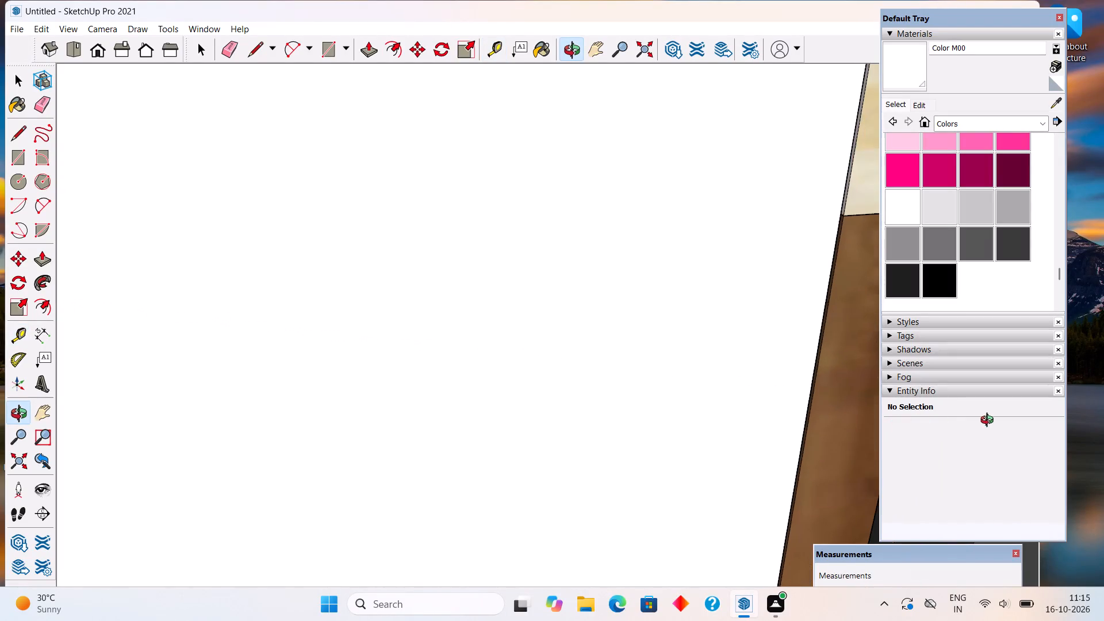
middle_click_drag(990, 421, 994, 424)
scroll(849, 394, "up", 4)
scroll(796, 334, "up", 4)
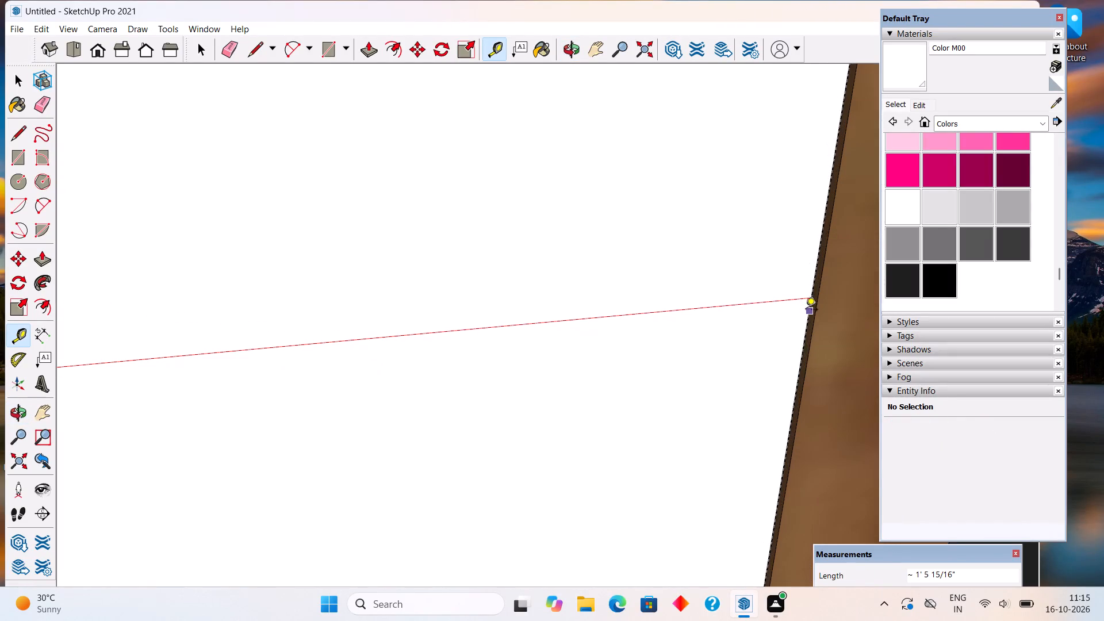
left_click(807, 308)
Draw a rectangle about 6' by 31' 6" between the two guides, from the roof edge down to the base of the ground storey.
scroll(800, 325, "down", 5)
scroll(764, 372, "down", 4)
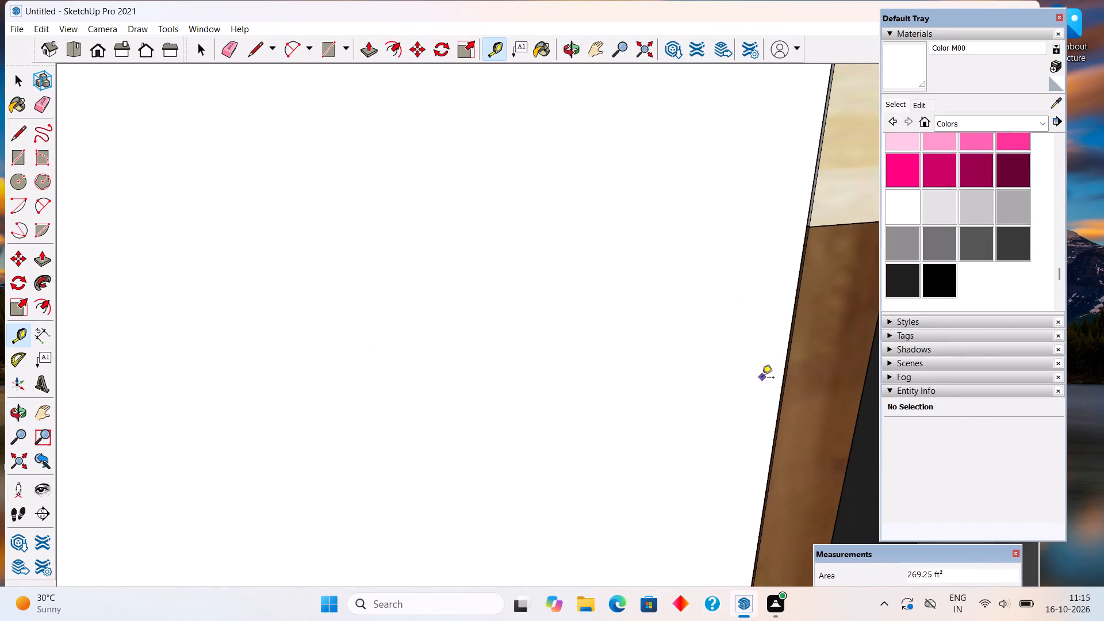
scroll(762, 378, "down", 11)
scroll(762, 379, "down", 18)
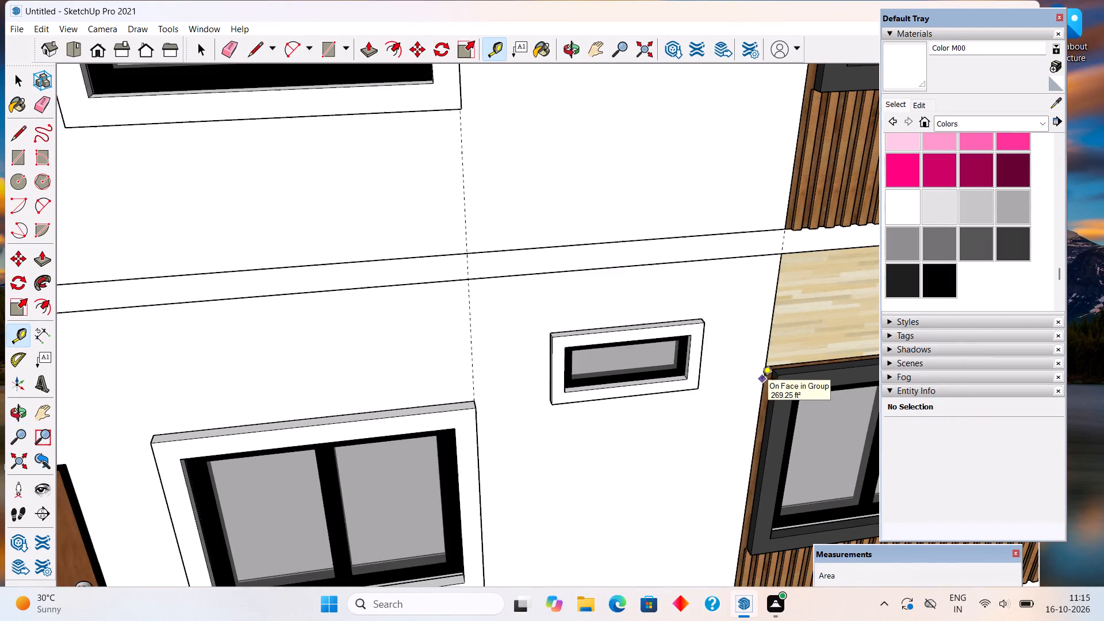
scroll(762, 379, "down", 10)
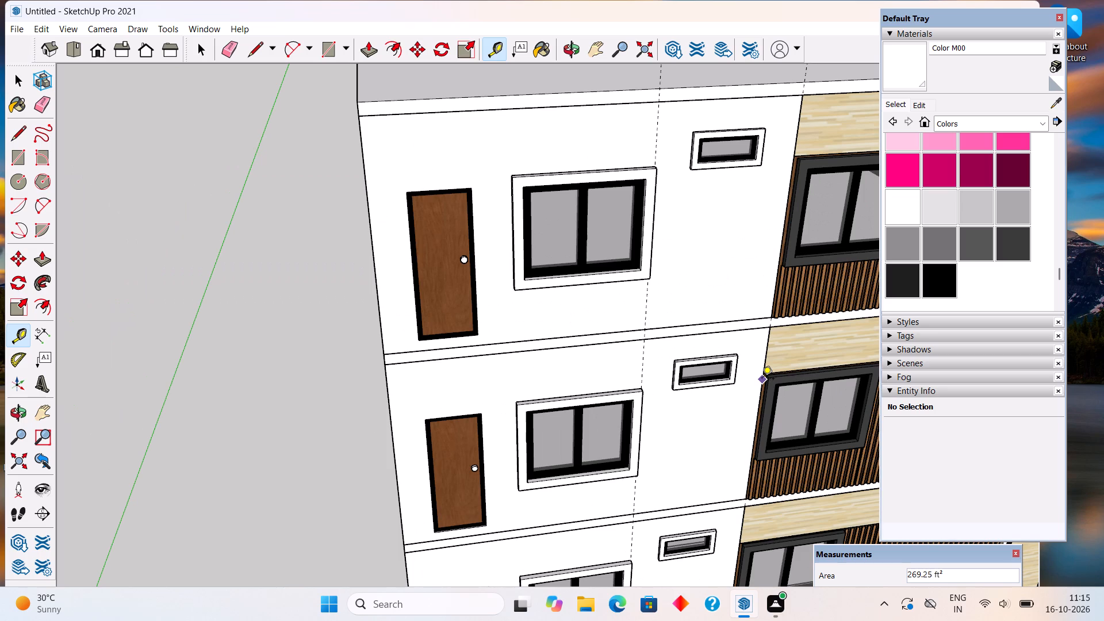
key("space")
type("r")
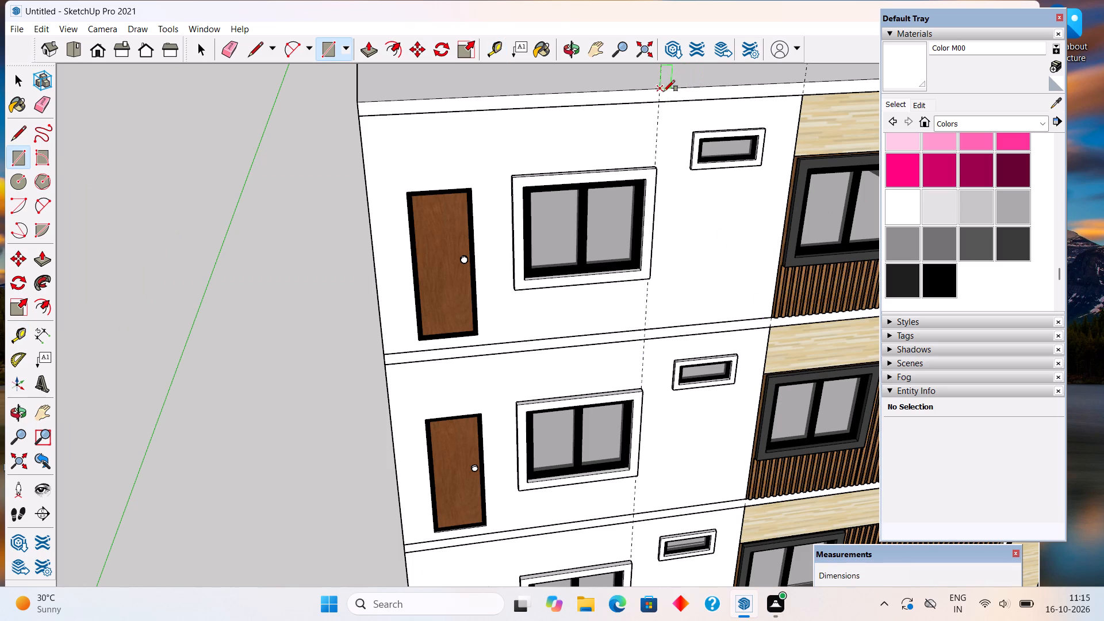
left_click(664, 91)
scroll(720, 211, "down", 6)
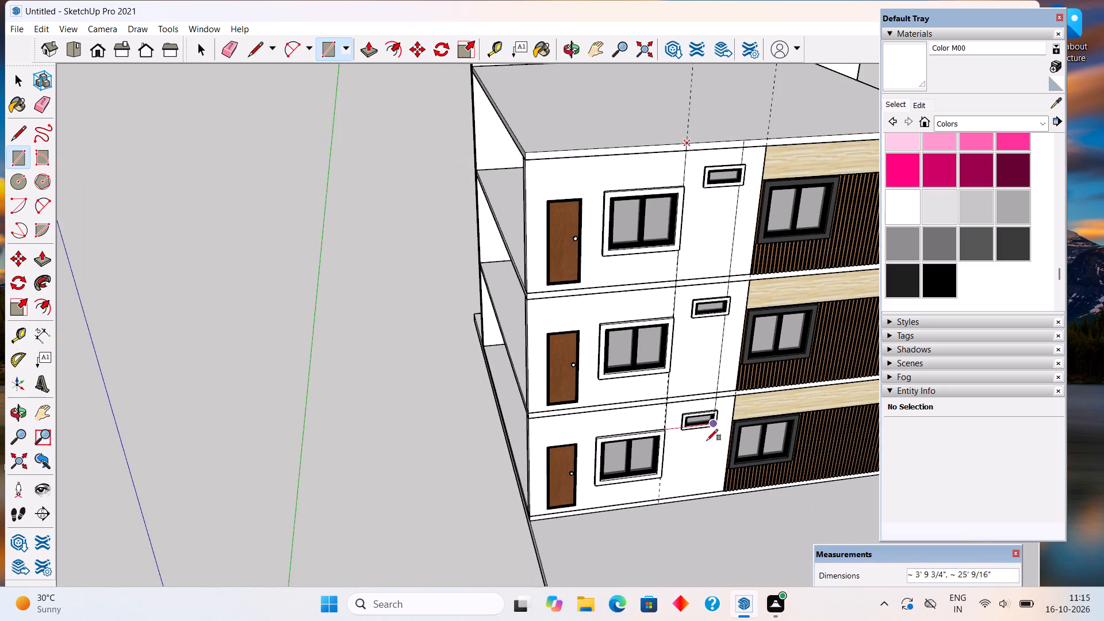
scroll(715, 489, "up", 16)
scroll(739, 499, "up", 6)
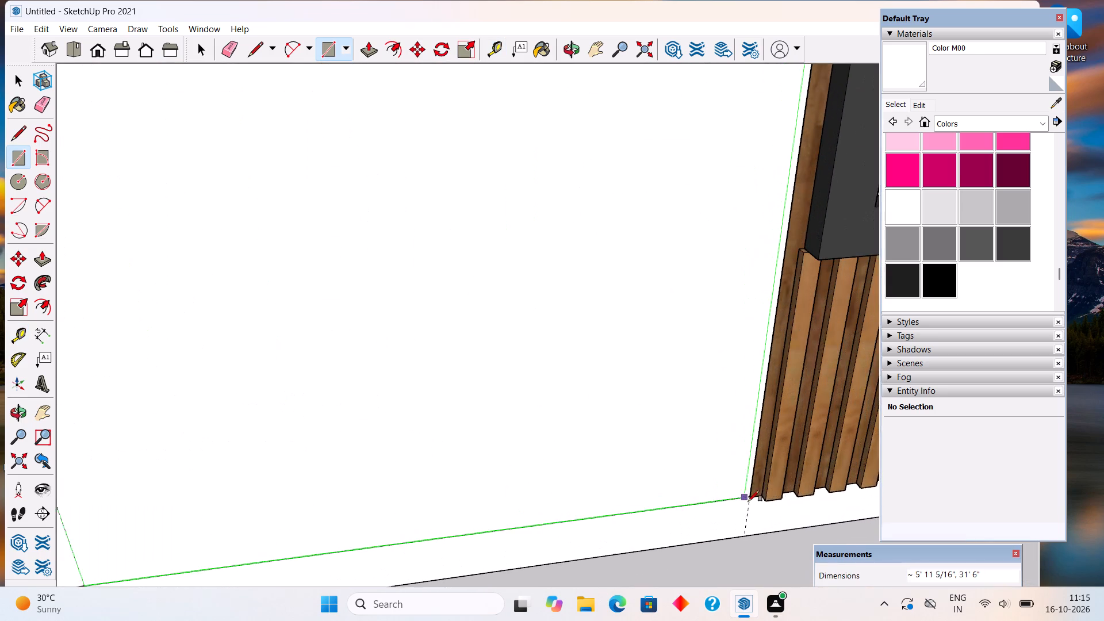
scroll(748, 501, "up", 5)
scroll(750, 502, "up", 16)
scroll(753, 473, "up", 5)
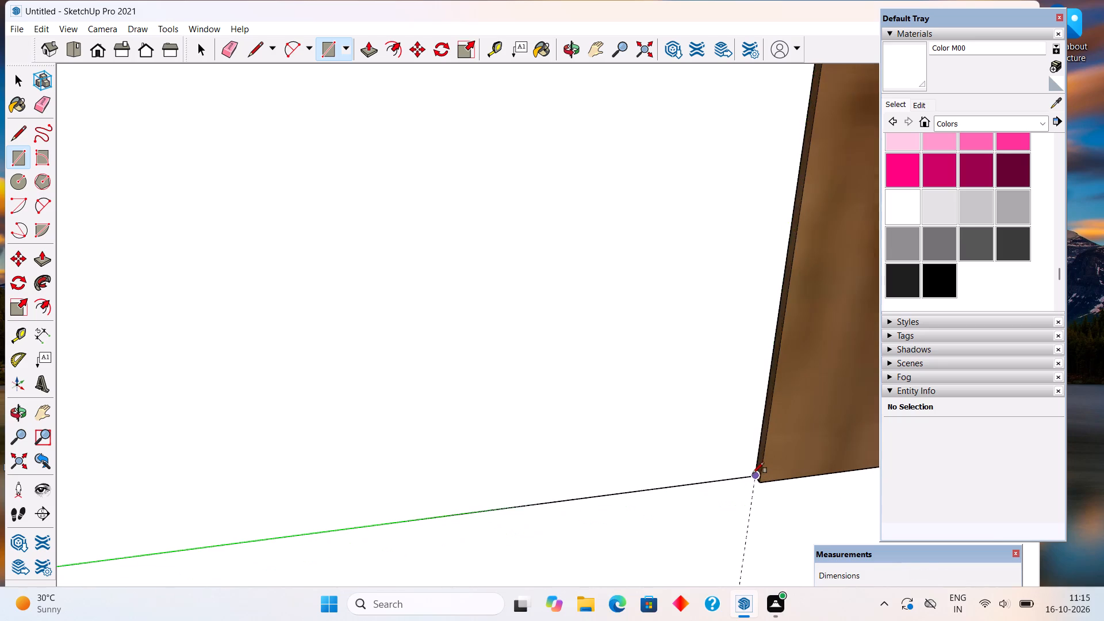
left_click(753, 472)
Draw a rectangle about 3' by 1' 6" on the tall strip, around the outer frame of the ground-storey small window.
scroll(753, 472, "down", 20)
scroll(753, 472, "down", 1)
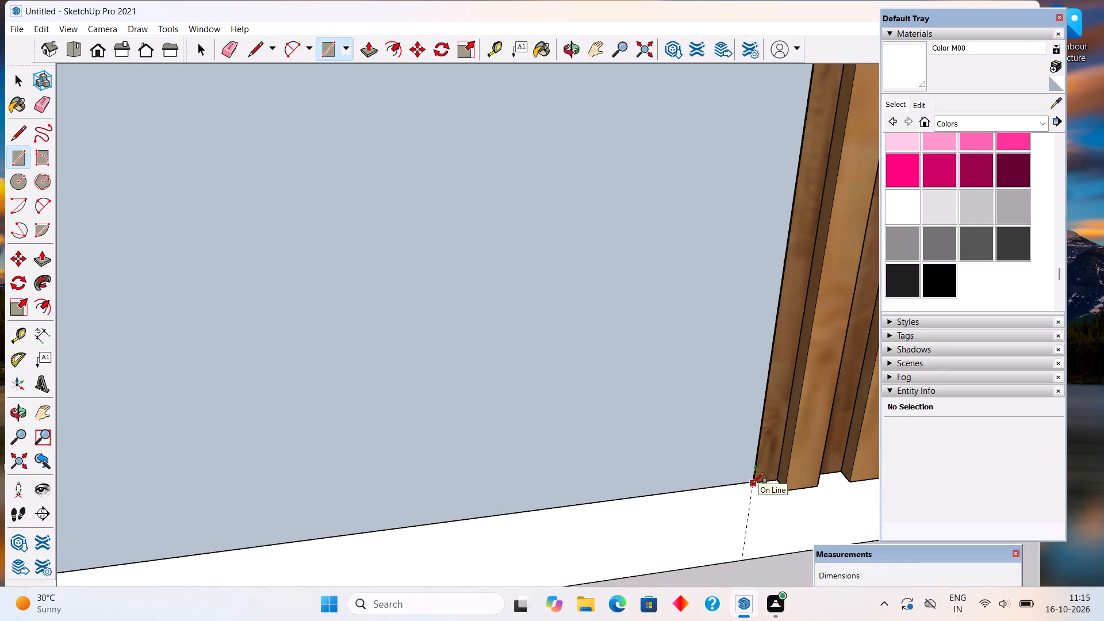
scroll(753, 484, "down", 20)
scroll(753, 484, "down", 8)
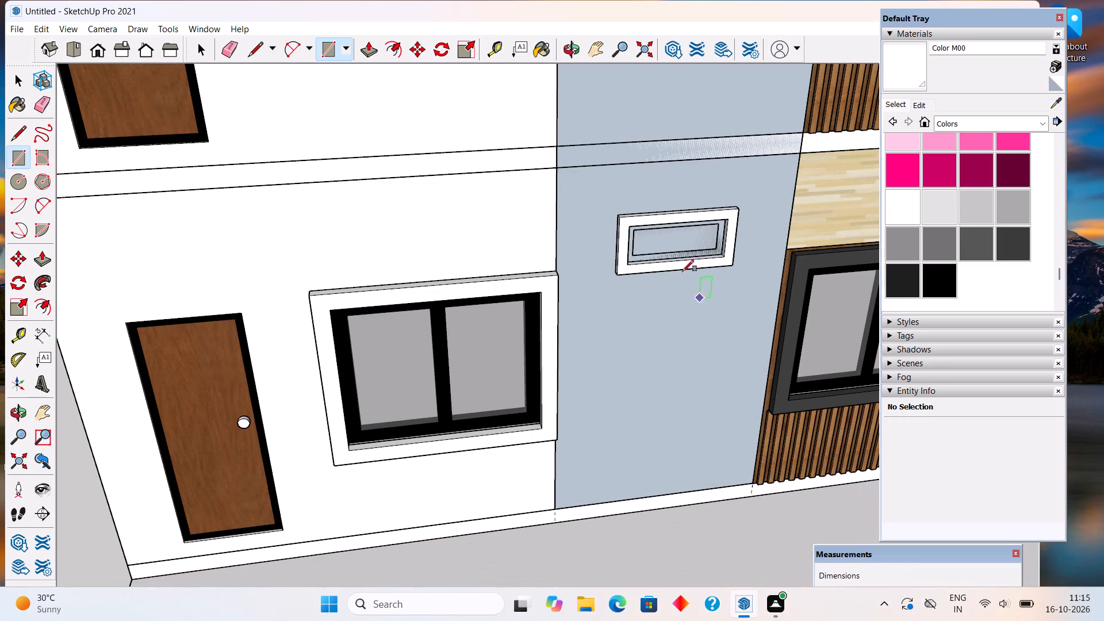
scroll(662, 244, "up", 4)
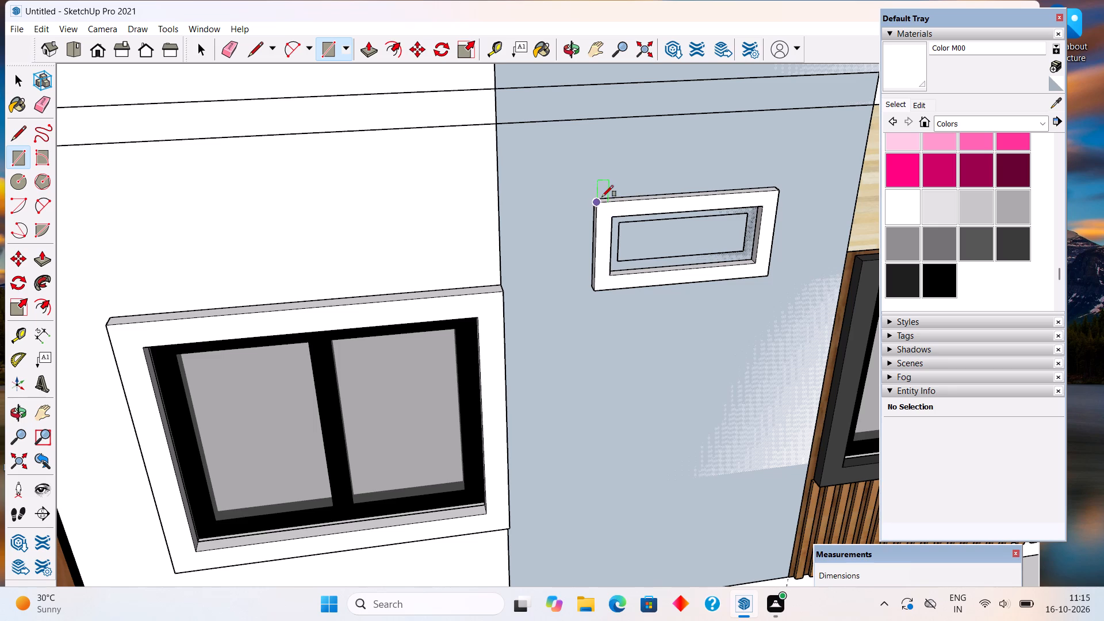
scroll(614, 239, "up", 6)
scroll(594, 181, "up", 1)
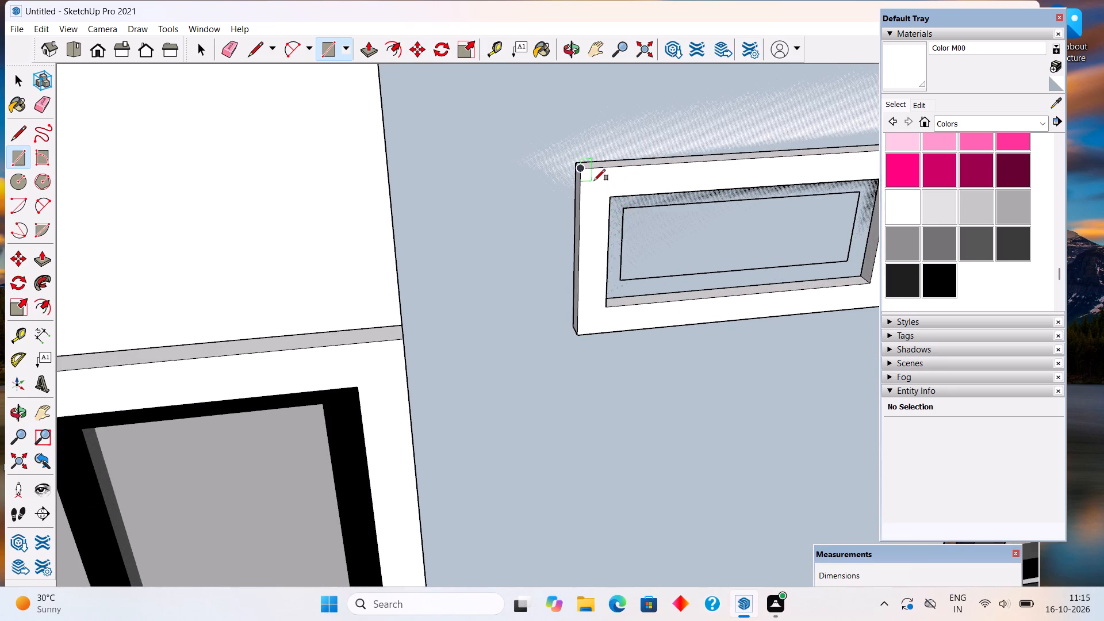
scroll(594, 181, "up", 2)
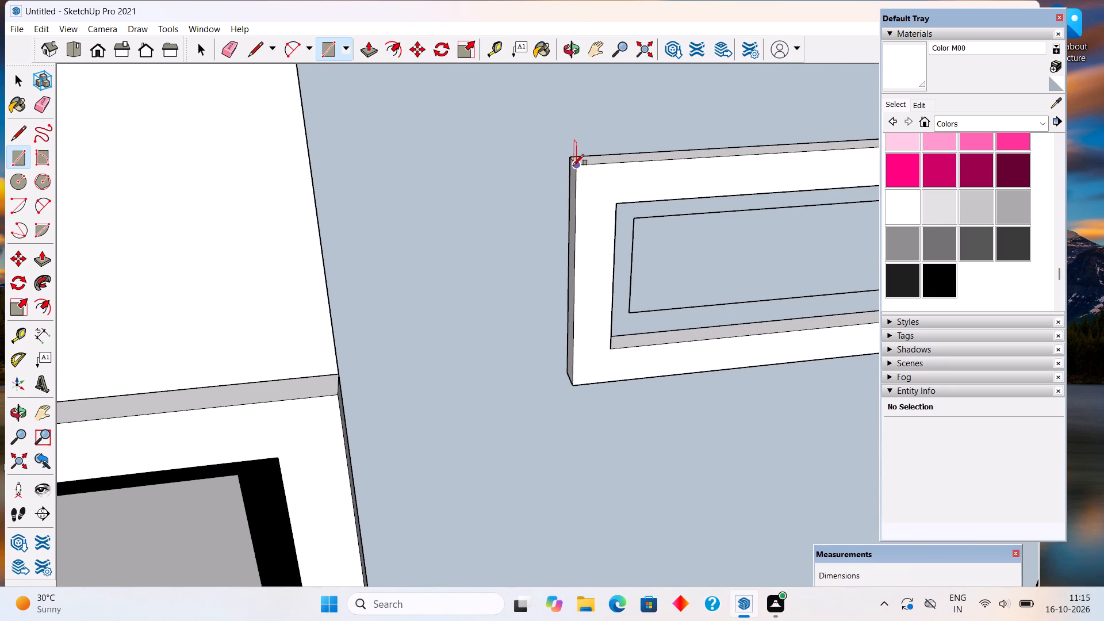
left_click(573, 167)
scroll(618, 315, "down", 9)
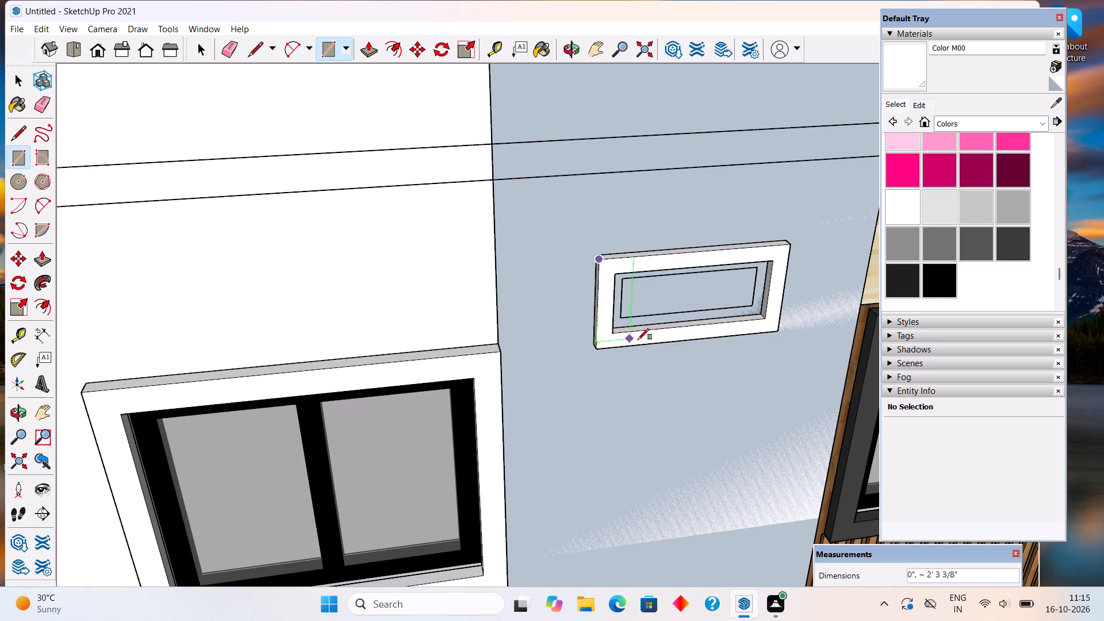
left_click(775, 334)
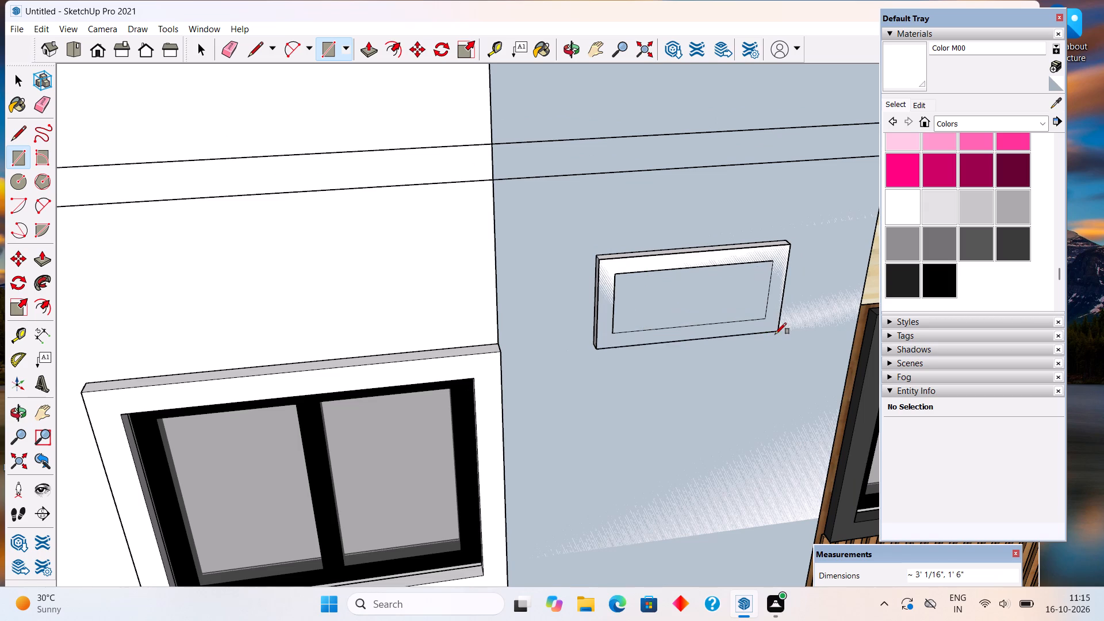
scroll(775, 334, "down", 16)
scroll(760, 344, "down", 6)
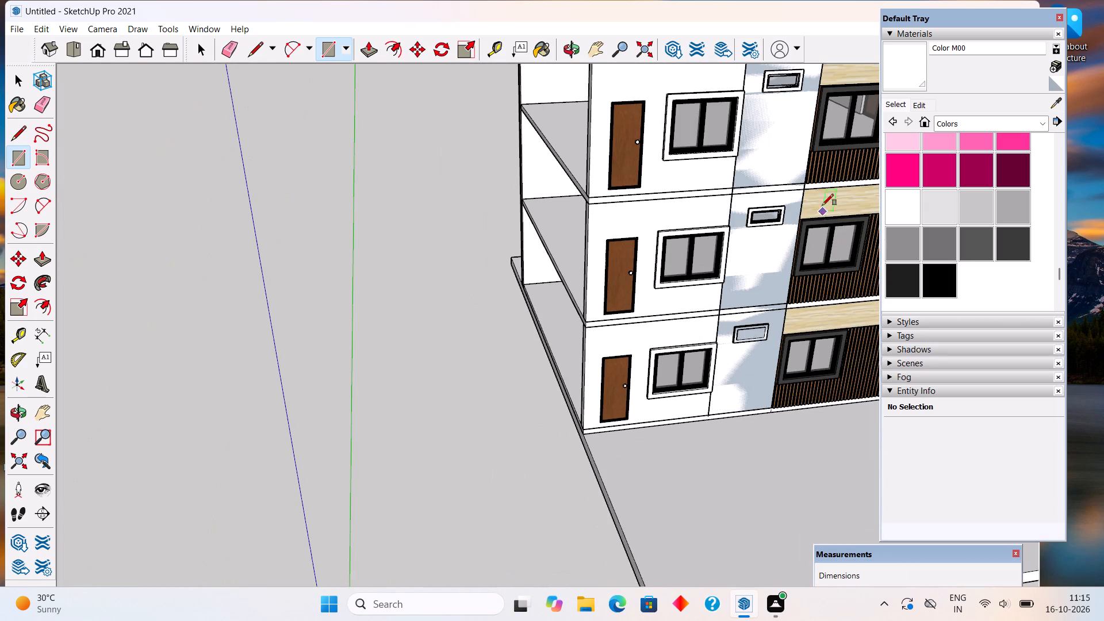
scroll(793, 152, "down", 5)
scroll(799, 90, "up", 8)
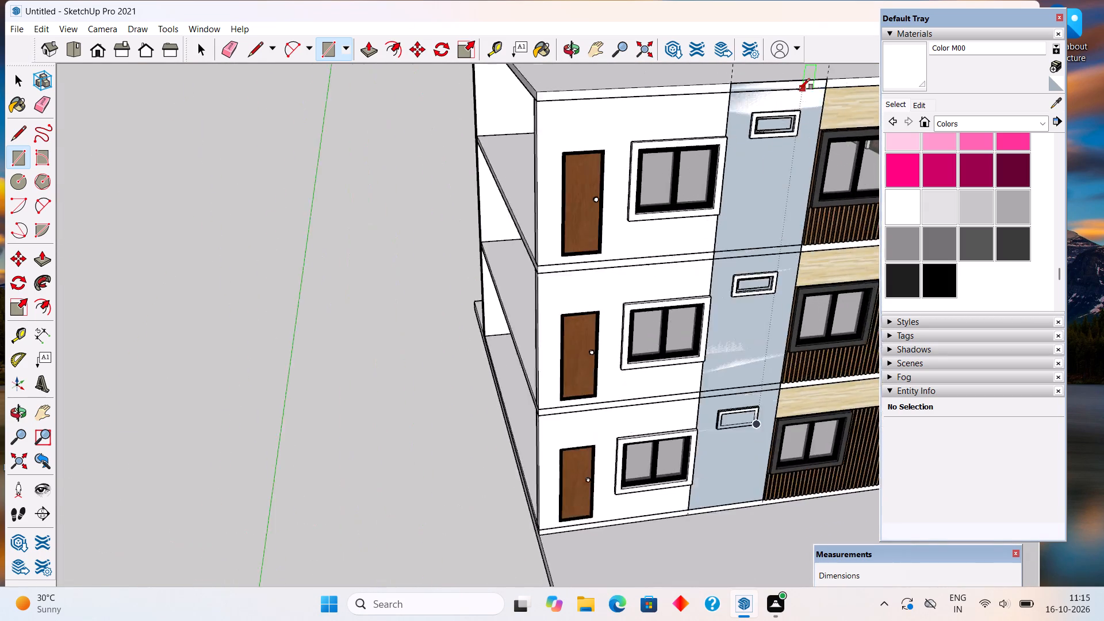
Draw a rectangle about 3' by 1' 6" on the tall strip, around the outer frame of the top-storey small window.
scroll(799, 90, "up", 12)
left_click(640, 137)
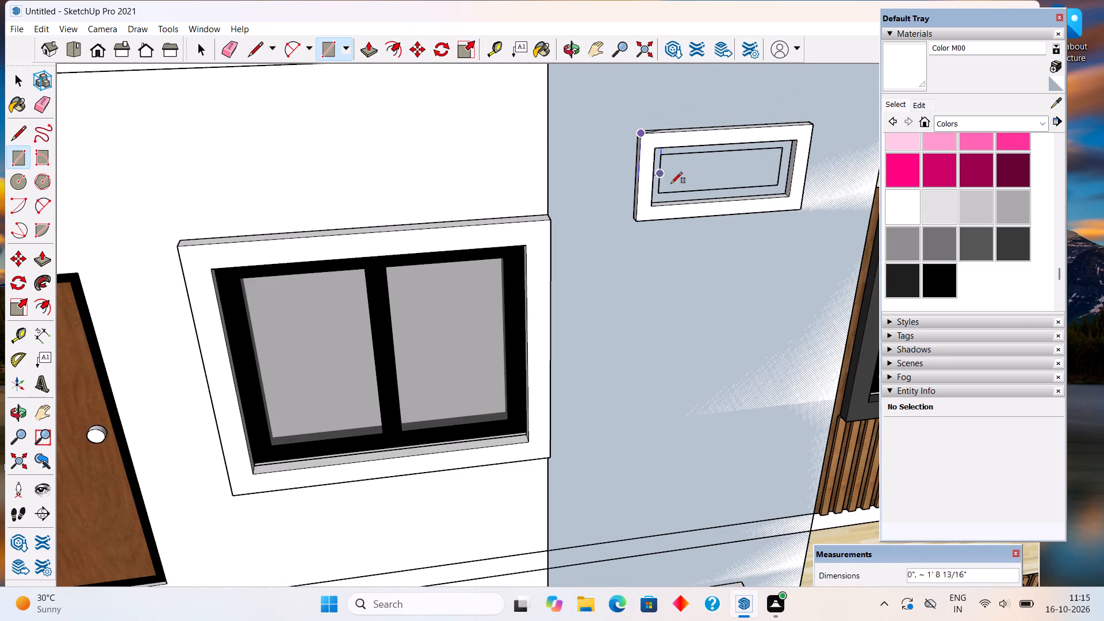
left_click(804, 204)
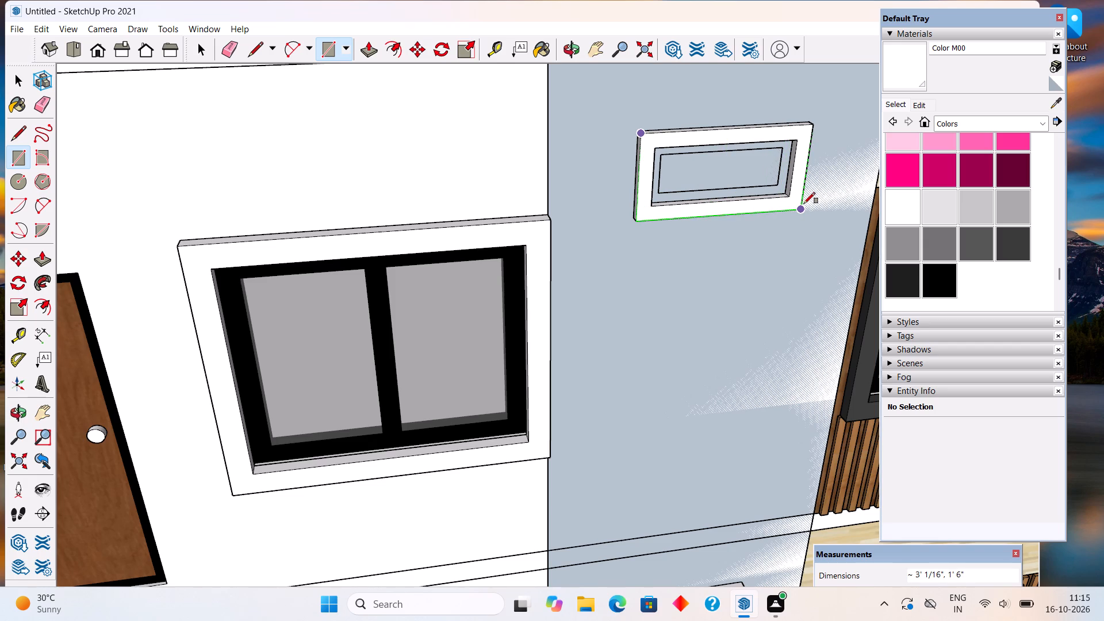
Draw a rectangle about 3' by 1' 6" on the tall strip, around the outer frame of the middle-storey small window.
scroll(708, 166, "down", 5)
scroll(637, 483, "up", 3)
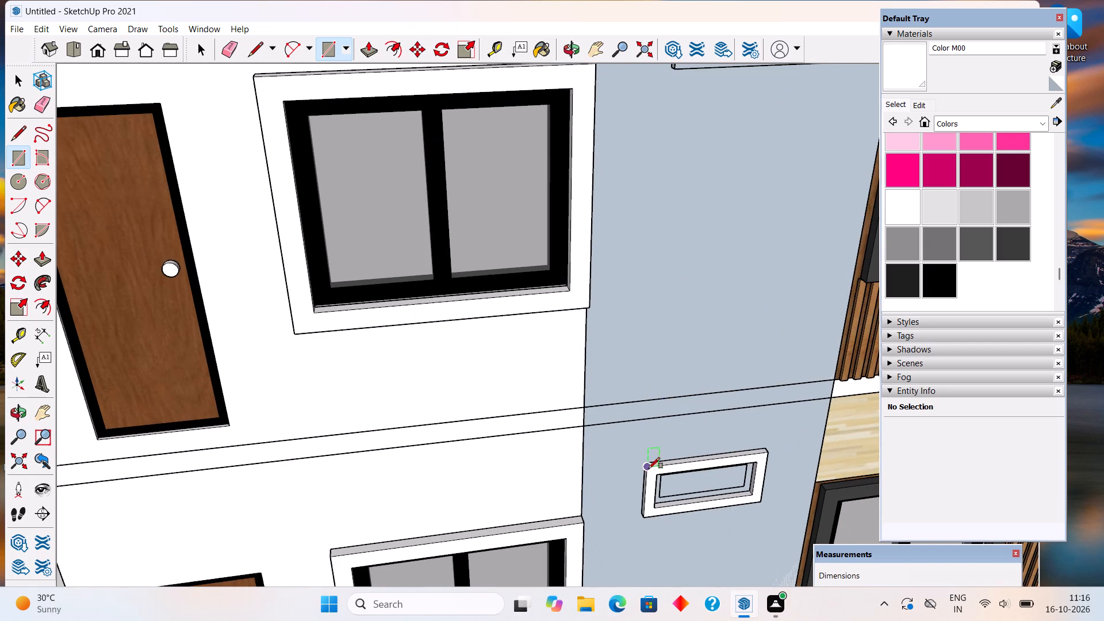
left_click(651, 467)
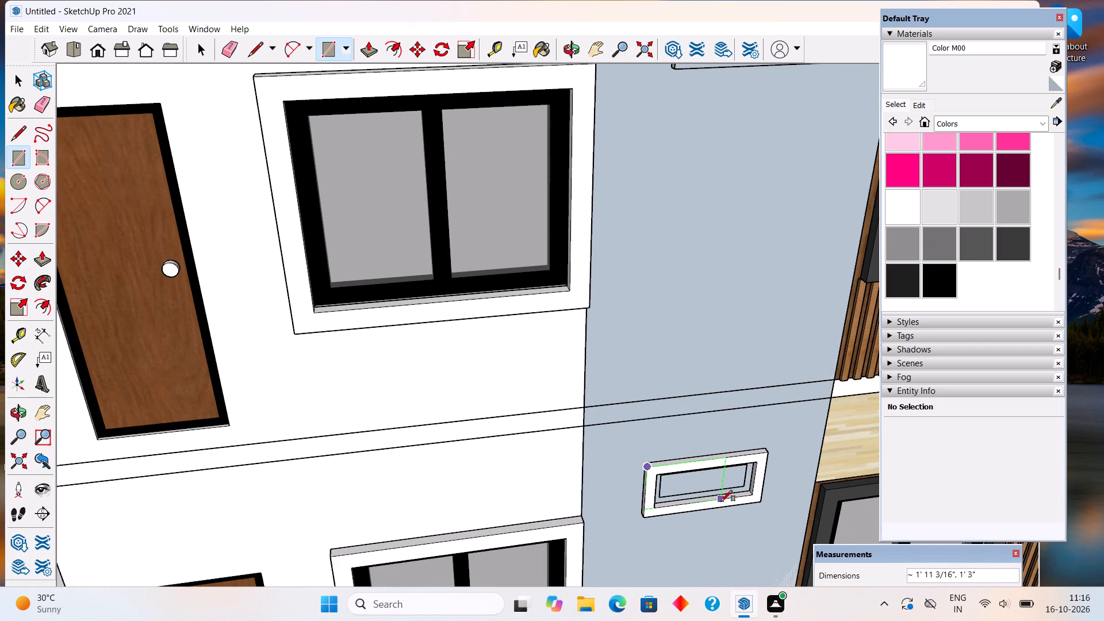
left_click(761, 505)
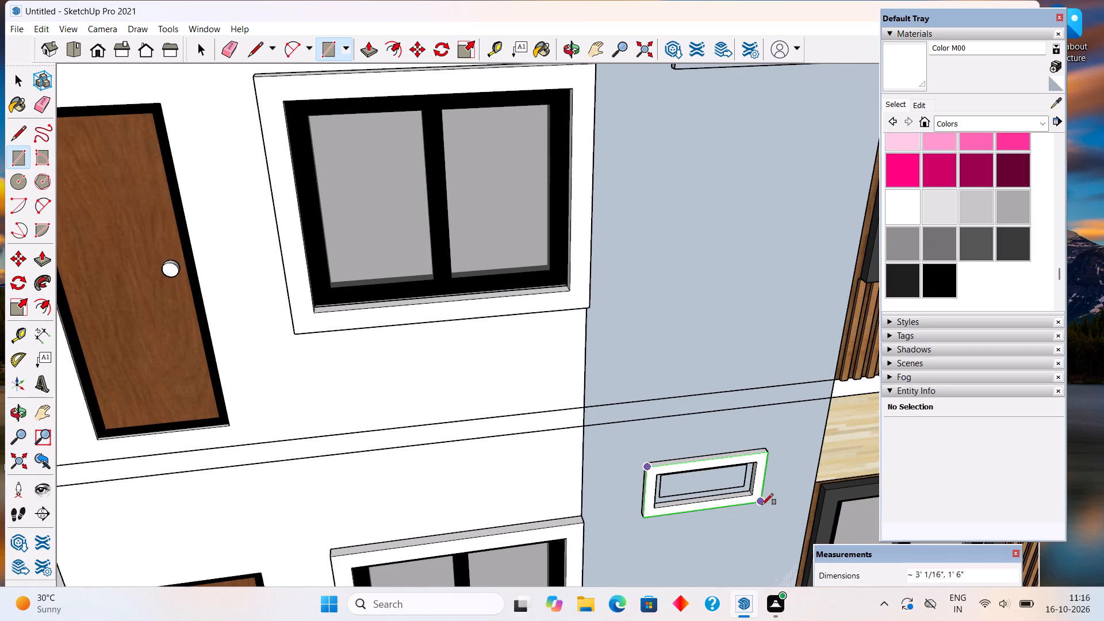
Delete the rectangular strip face covering the middle-storey small window's outer frame.
key("space")
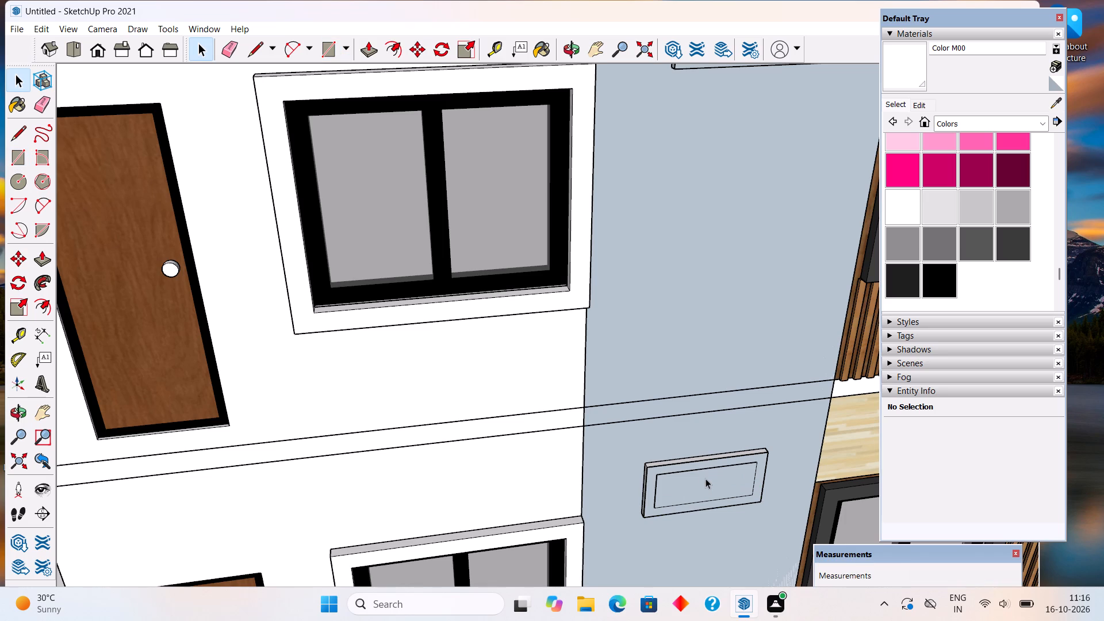
left_click(706, 478)
key("Delete")
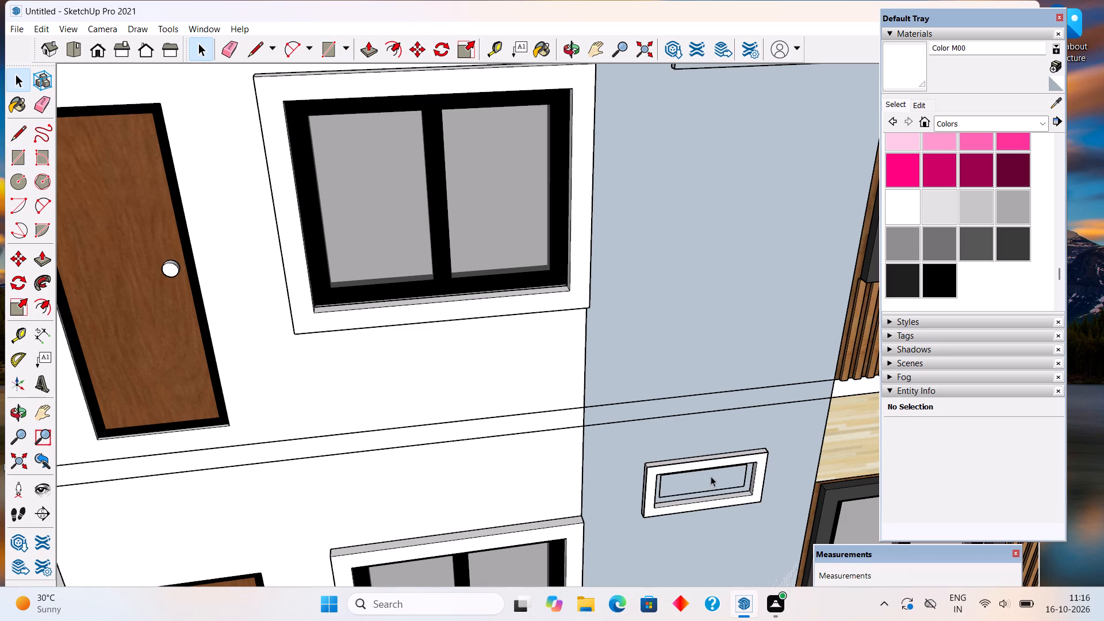
Draw a rectangle about 2' 6" by 1' along the inner edges of the middle-storey small window's white frame.
middle_click_drag(704, 468, 661, 297)
scroll(689, 446, "up", 3)
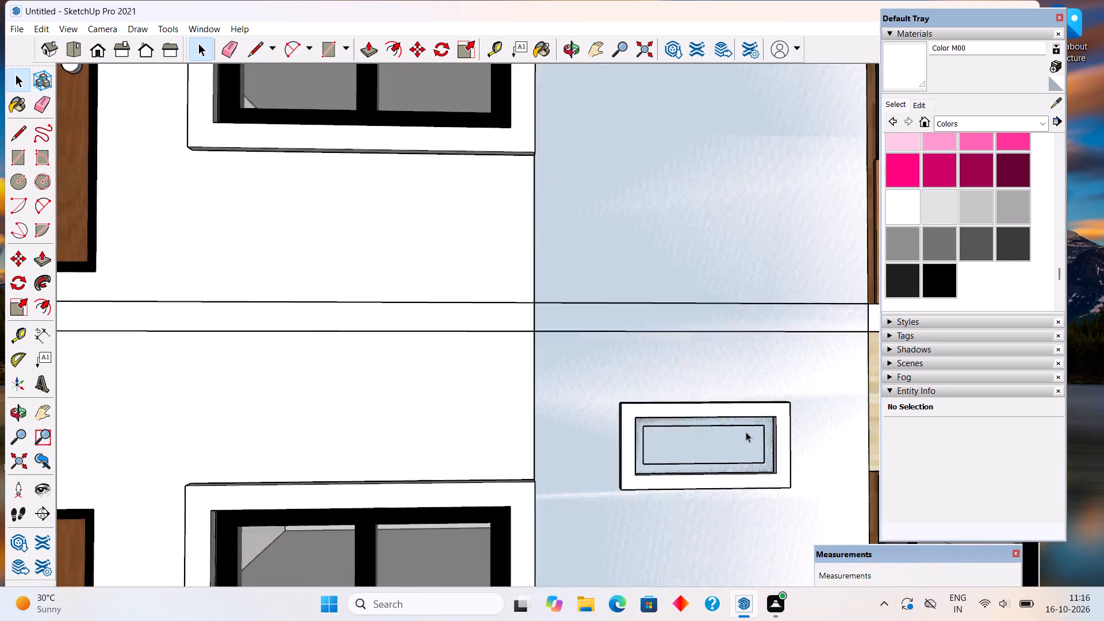
scroll(746, 432, "up", 5)
middle_click_drag(789, 432, 789, 401)
middle_click_drag(764, 398, 760, 385)
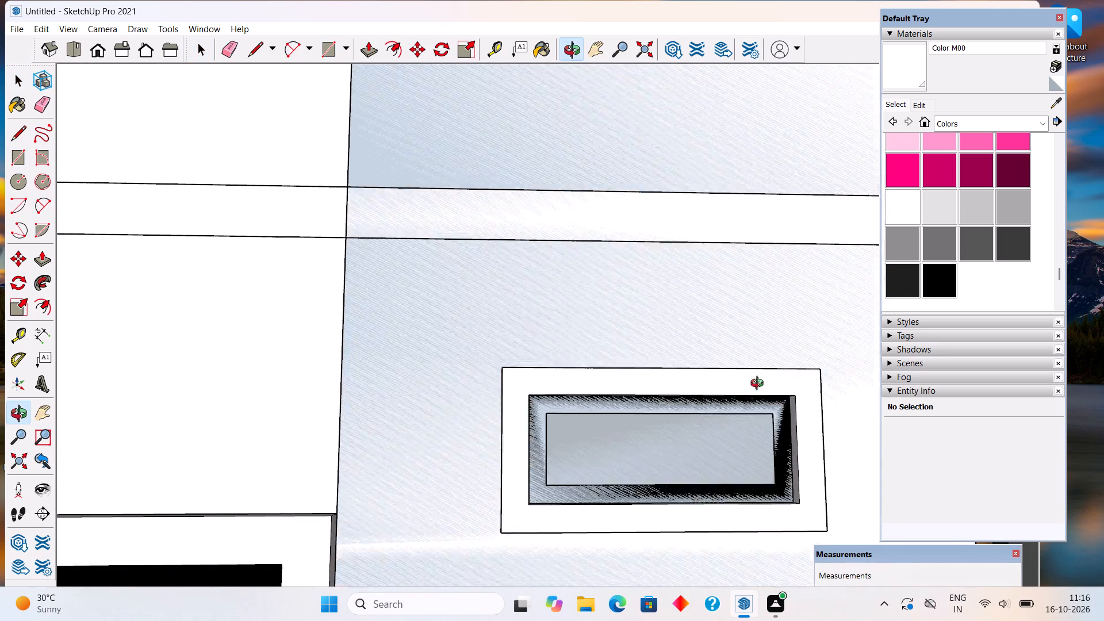
middle_click_drag(760, 385, 693, 297)
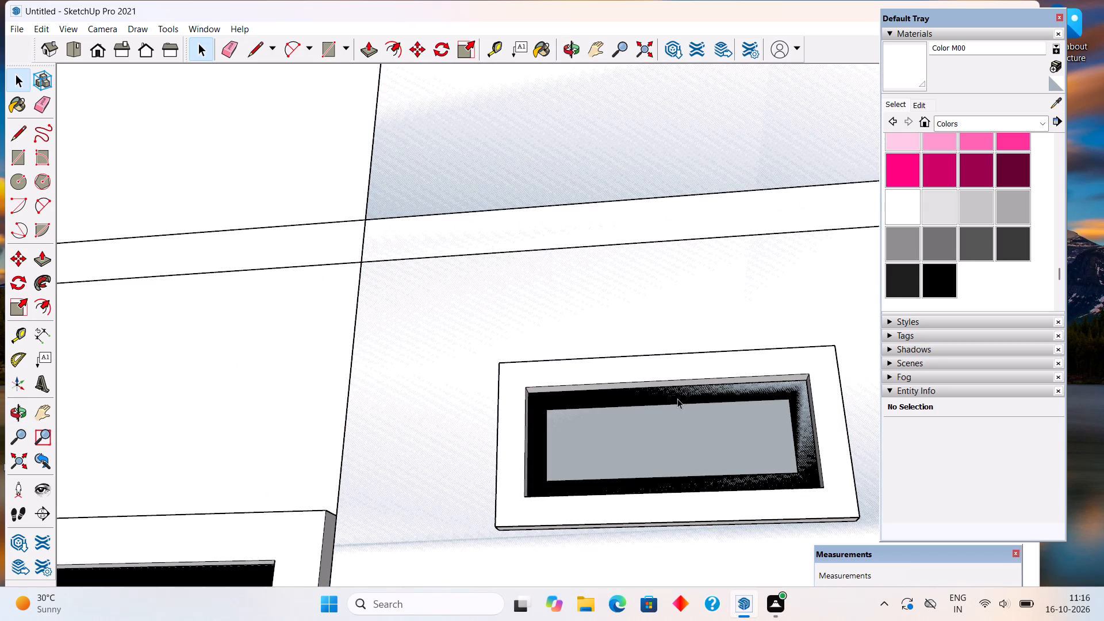
key("r")
scroll(521, 407, "up", 4)
left_click(533, 386)
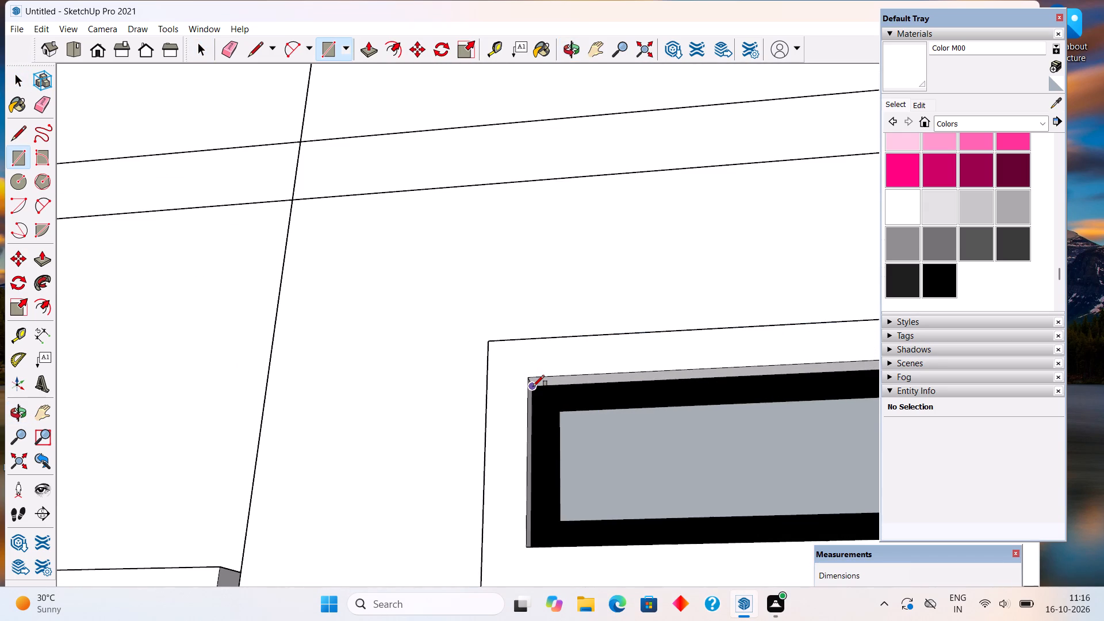
scroll(584, 473, "down", 9)
middle_click_drag(653, 475, 715, 572)
middle_click_drag(729, 480, 726, 547)
scroll(723, 489, "up", 8)
left_click(724, 505)
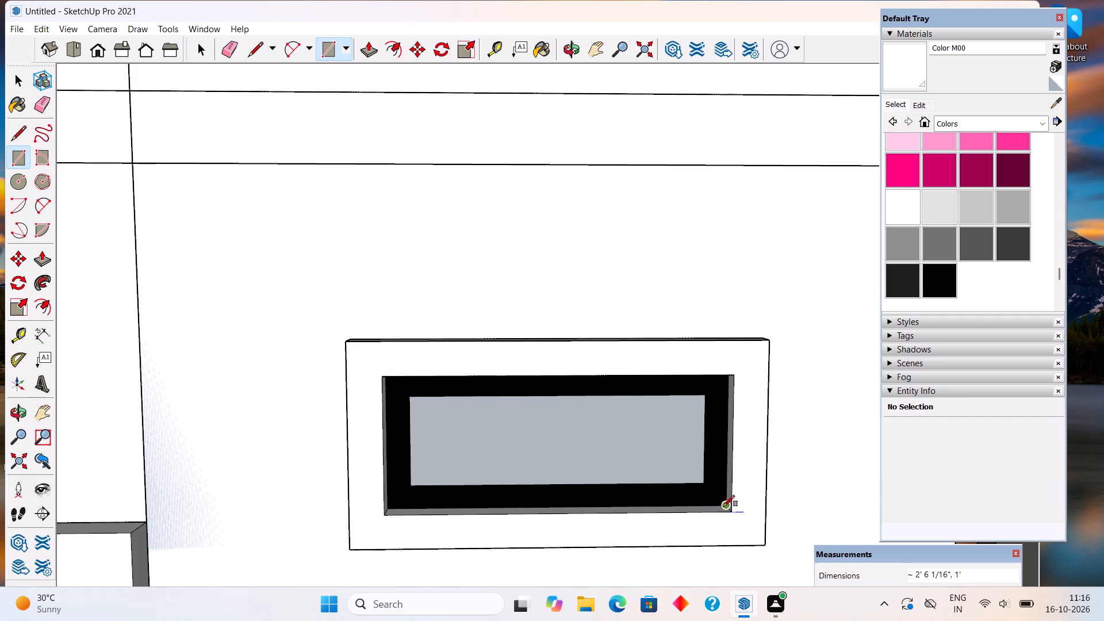
Delete the rectangular face inside the middle-storey small window's frame to open the wall behind the glass.
key("space")
left_click(678, 469)
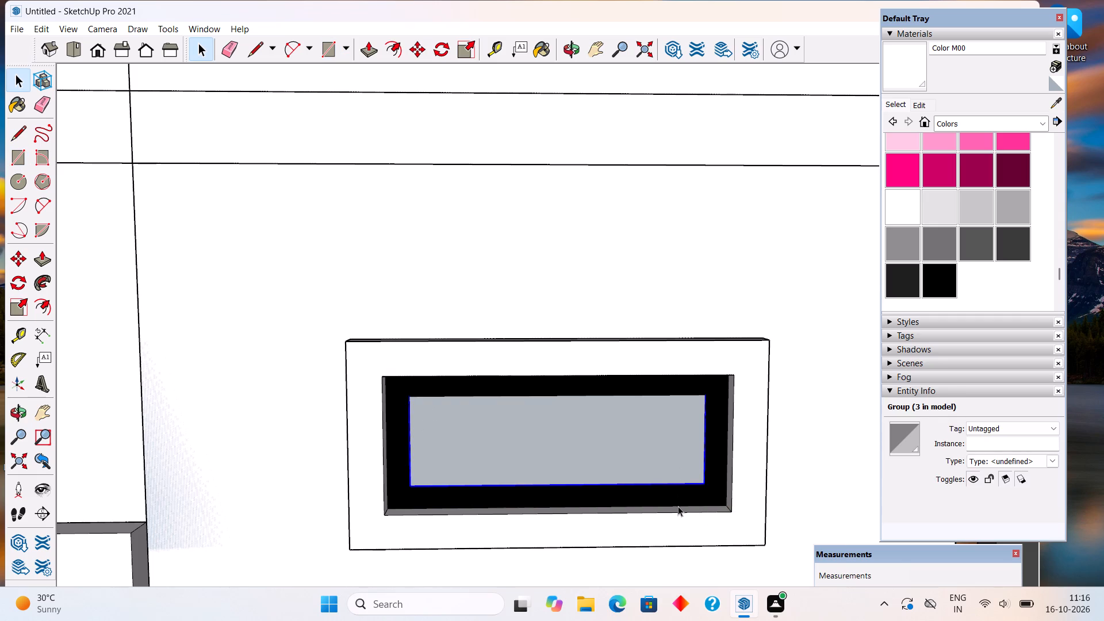
left_click(683, 498)
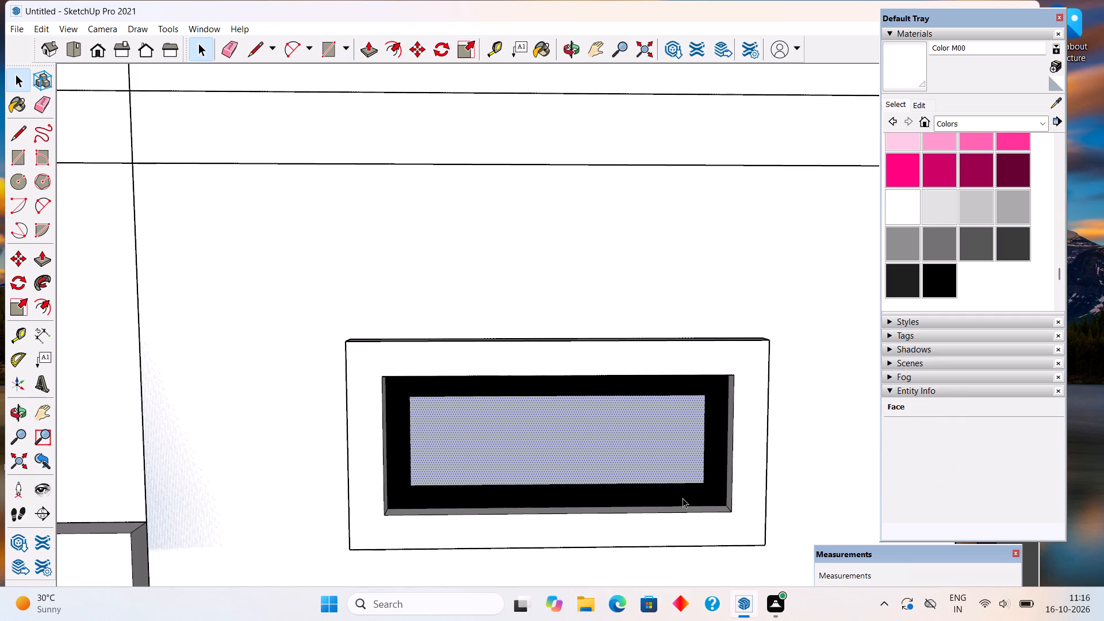
key("Delete")
Delete the rectangular strip face covering the top-storey small window's outer frame.
scroll(680, 499, "down", 10)
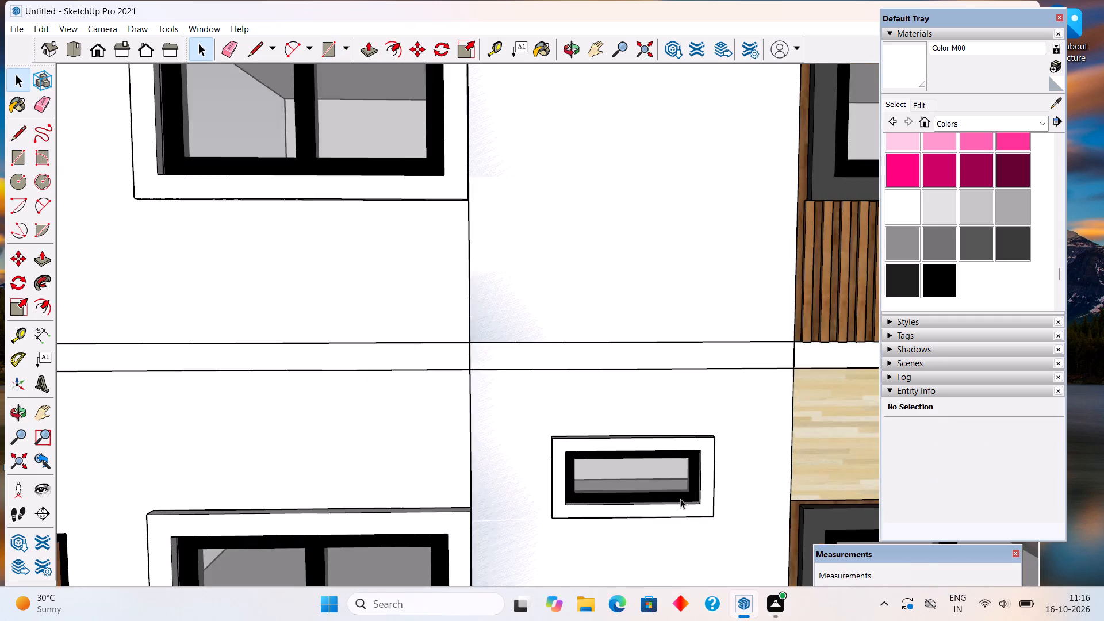
scroll(680, 499, "down", 8)
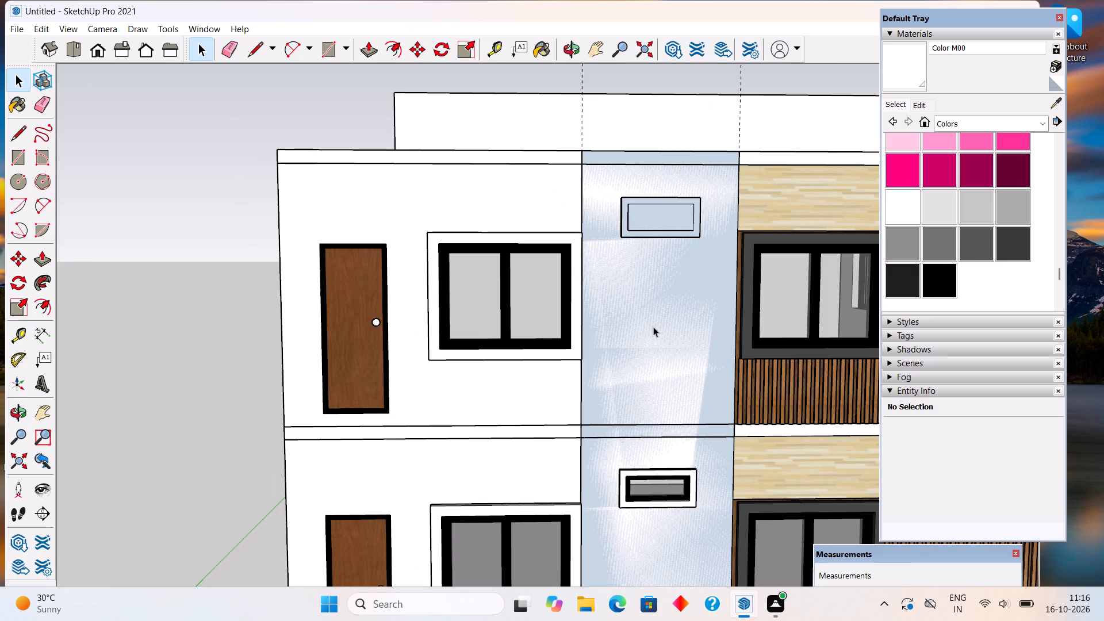
scroll(653, 327, "down", 6)
scroll(649, 212, "up", 7)
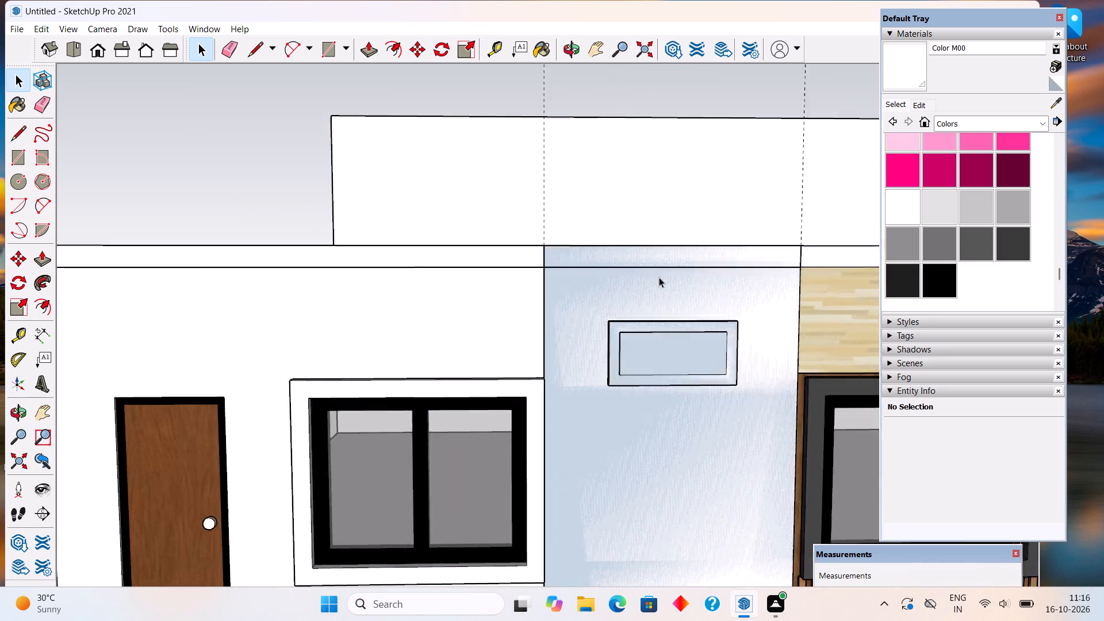
scroll(659, 277, "up", 1)
left_click(672, 363)
key("Delete")
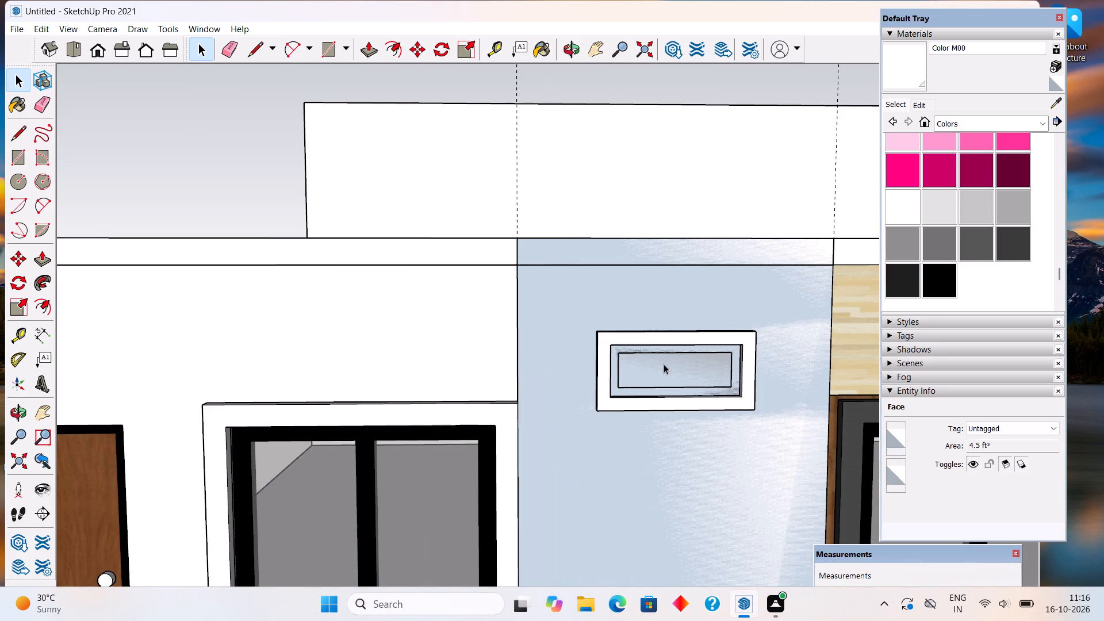
Draw a rectangle about 2' 6" by 1' along the inner edges of the top-storey small window's white frame.
scroll(623, 351, "up", 5)
middle_click_drag(629, 329, 616, 294)
scroll(614, 352, "up", 4)
middle_click_drag(614, 346, 614, 344)
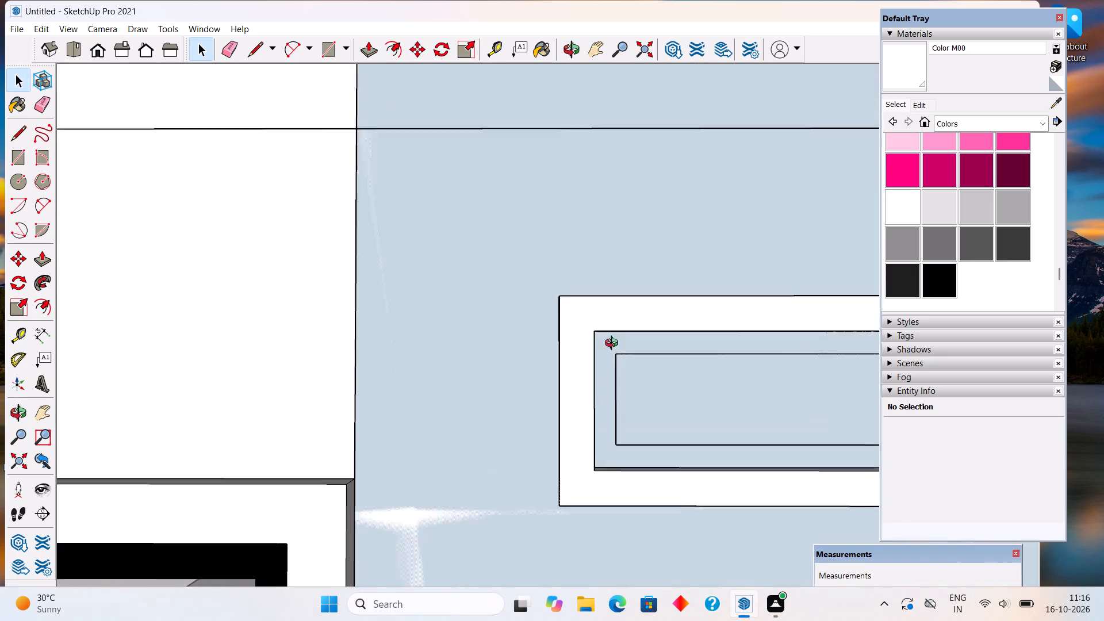
middle_click_drag(614, 344, 540, 245)
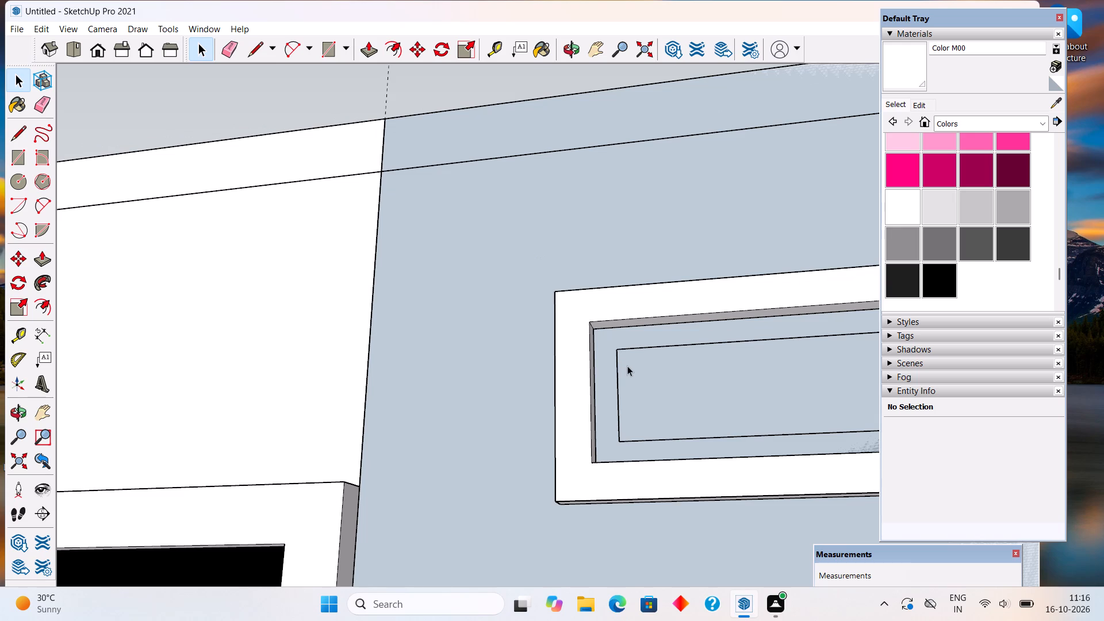
key("r")
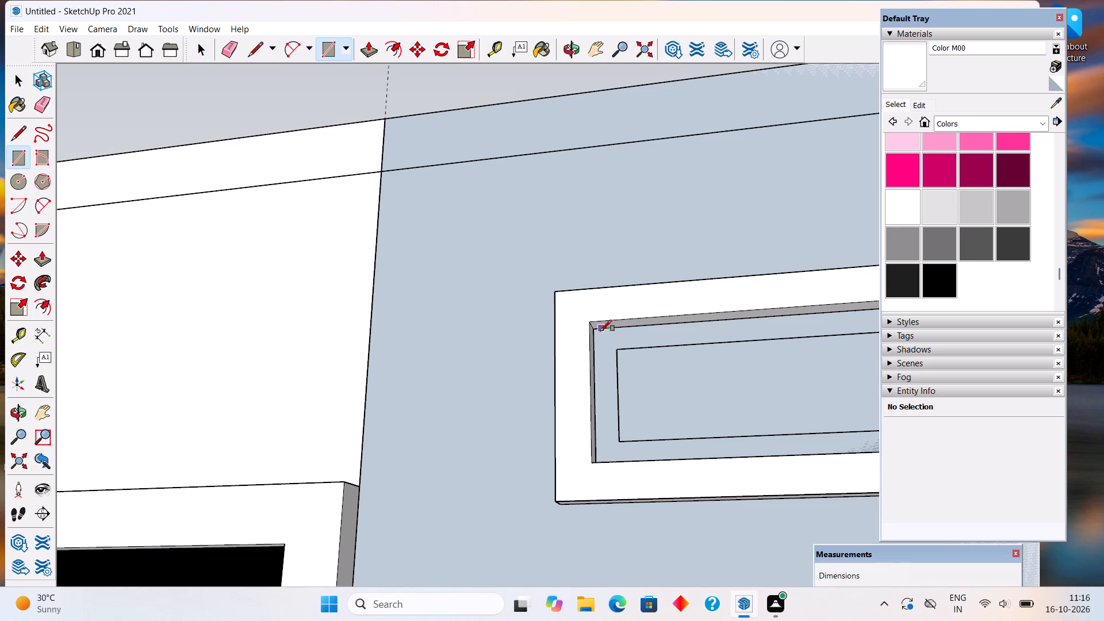
left_click(595, 327)
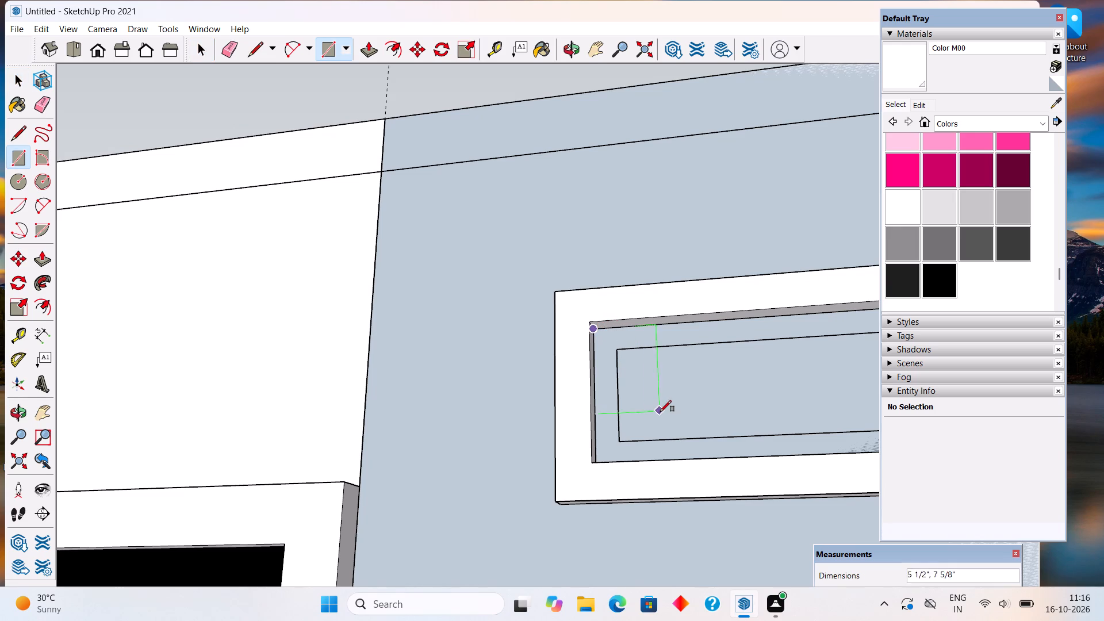
scroll(660, 412, "down", 9)
middle_click_drag(795, 407, 855, 597)
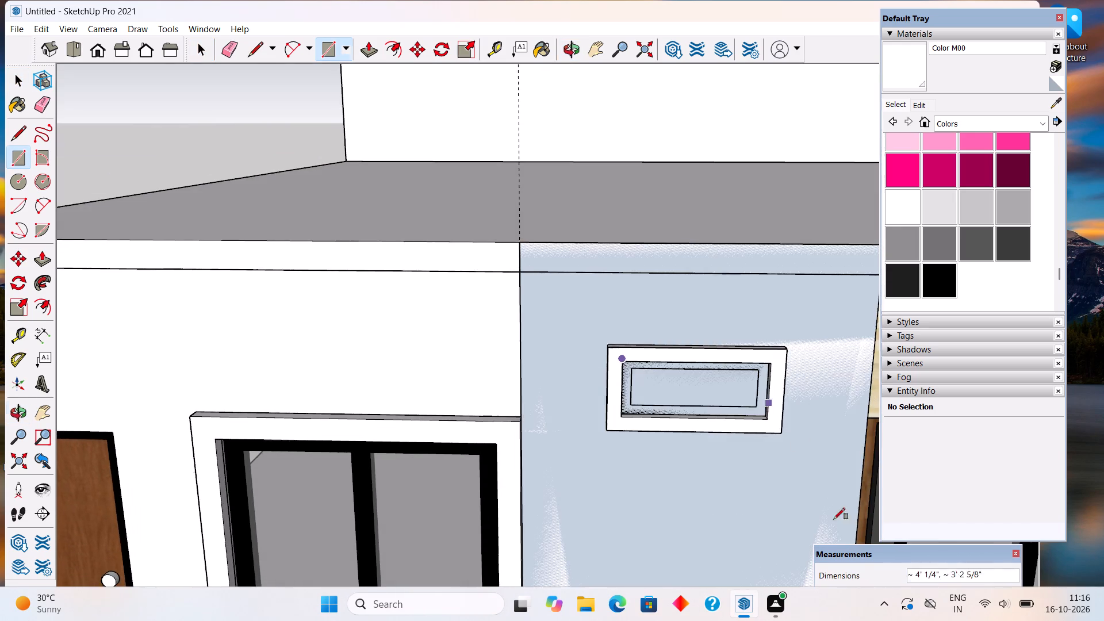
scroll(743, 410, "up", 10)
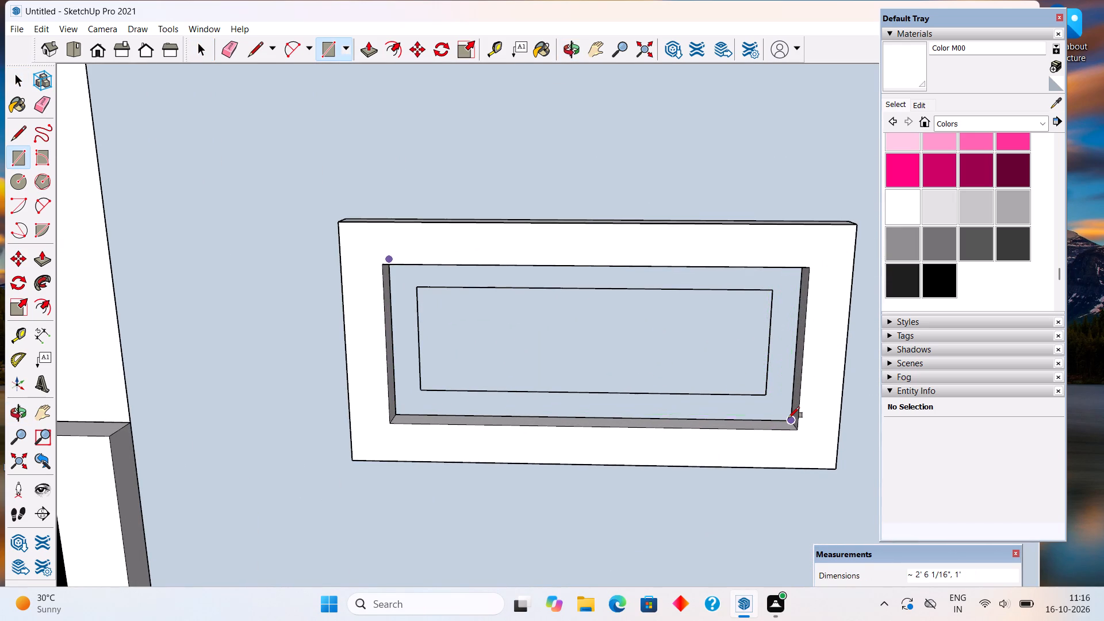
left_click(788, 418)
Delete the rectangular face inside the top-storey small window's frame to open the wall behind the glass.
key("space")
left_click(725, 371)
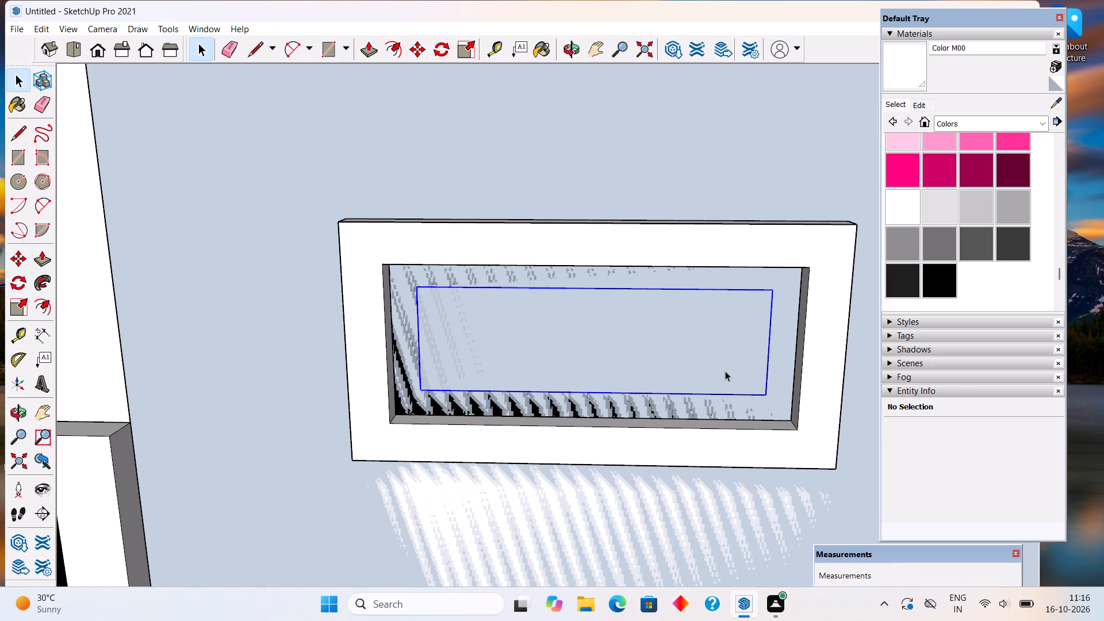
left_click(727, 405)
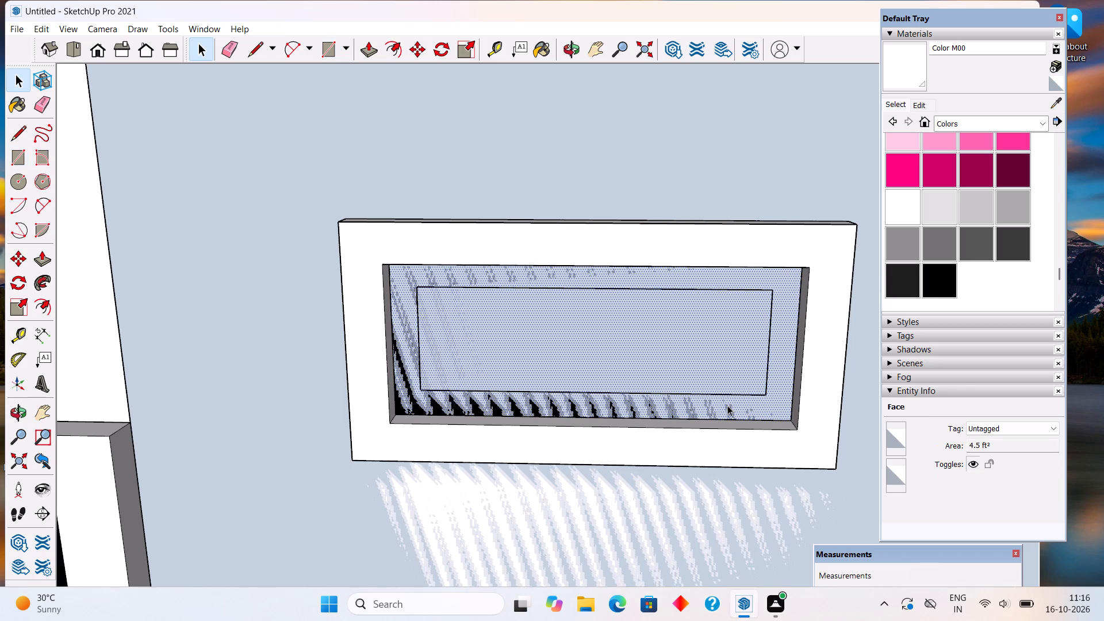
key("Delete")
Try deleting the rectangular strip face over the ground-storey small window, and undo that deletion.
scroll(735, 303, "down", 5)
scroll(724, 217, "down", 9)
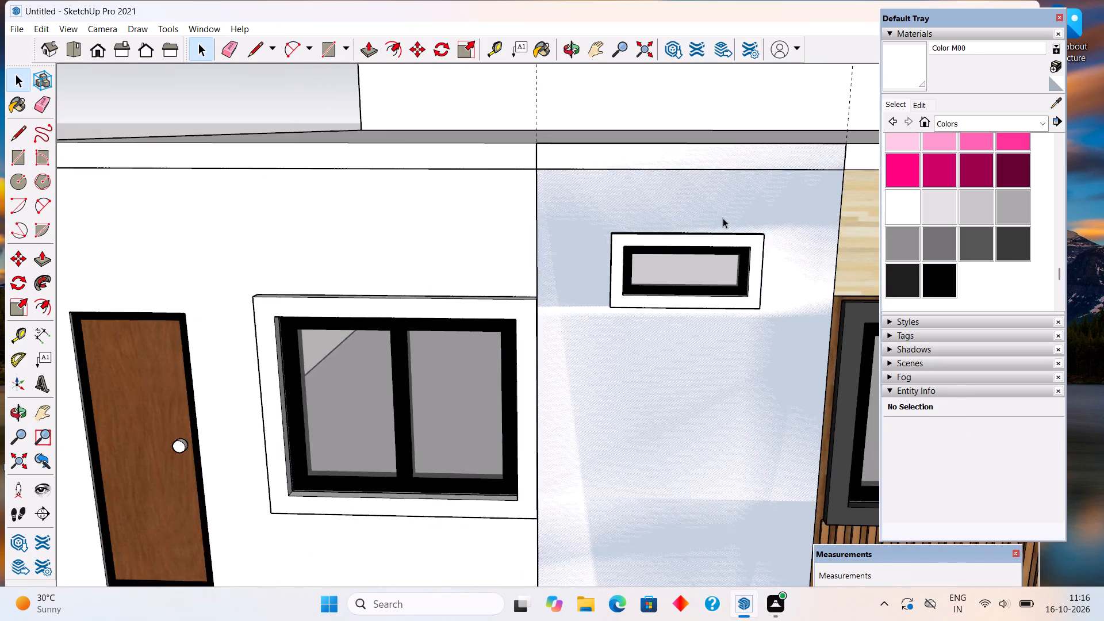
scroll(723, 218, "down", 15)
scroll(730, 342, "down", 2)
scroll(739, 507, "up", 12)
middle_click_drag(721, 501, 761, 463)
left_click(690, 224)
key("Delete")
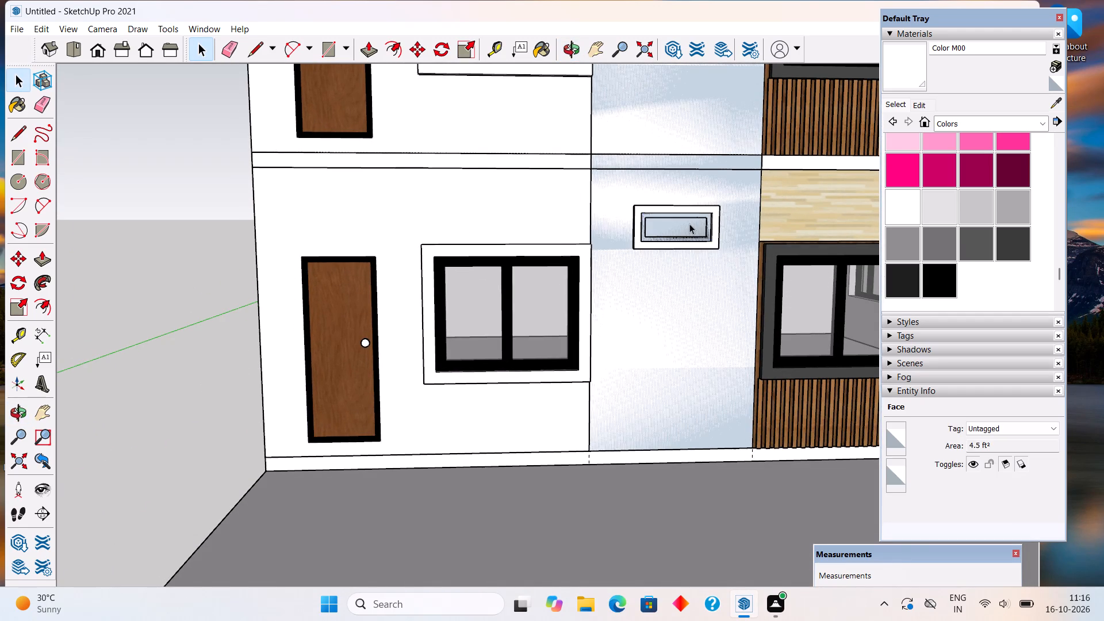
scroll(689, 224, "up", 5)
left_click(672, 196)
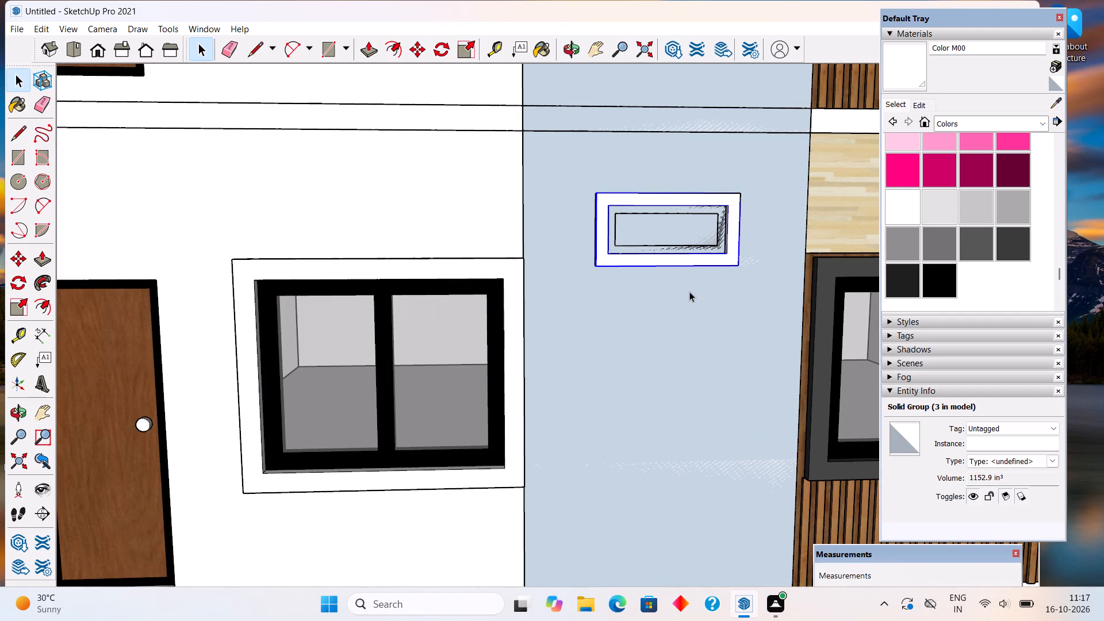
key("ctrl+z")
Delete the rectangular strip face covering the ground-storey small window's outer frame.
middle_click_drag(658, 278, 657, 348)
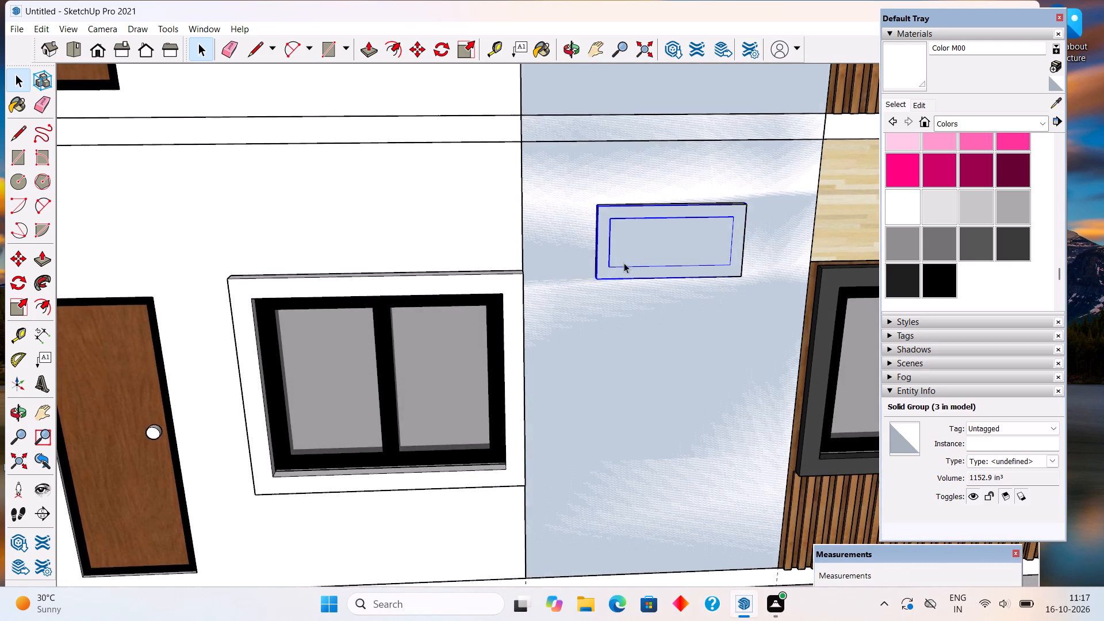
scroll(622, 258, "up", 4)
left_click(596, 270)
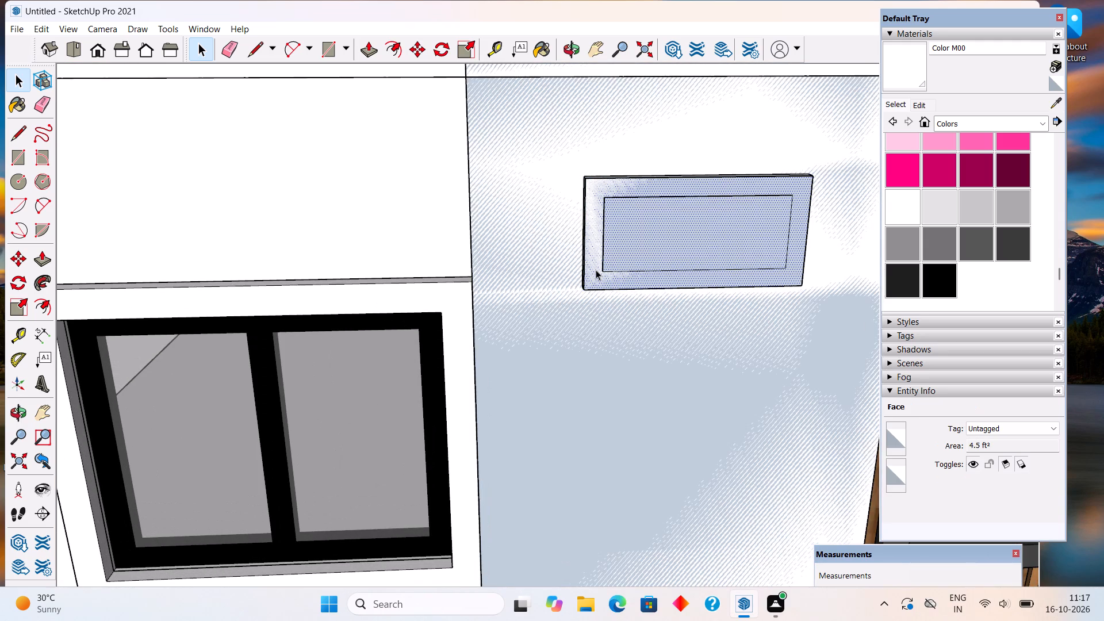
key("Delete")
Draw a rectangle about 2' 6" by 1' along the inner edges of the ground-storey small window's white frame.
middle_click_drag(658, 225, 583, 195)
scroll(761, 250, "up", 4)
middle_click_drag(782, 182, 769, 135)
scroll(553, 195, "up", 4)
middle_click_drag(546, 157, 543, 126)
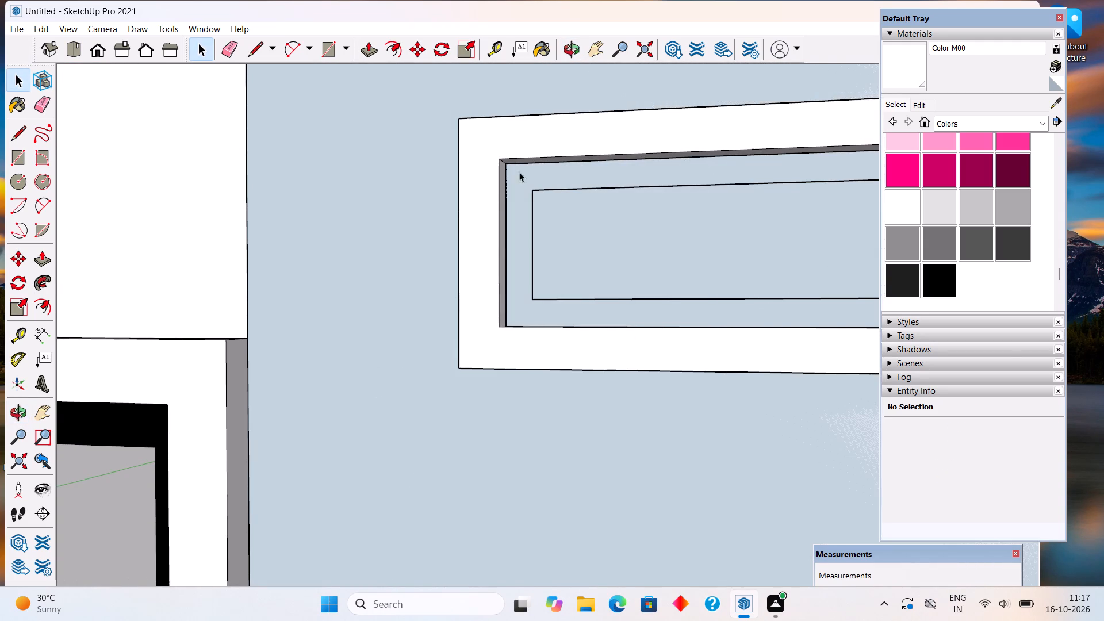
key("r")
scroll(538, 166, "up", 4)
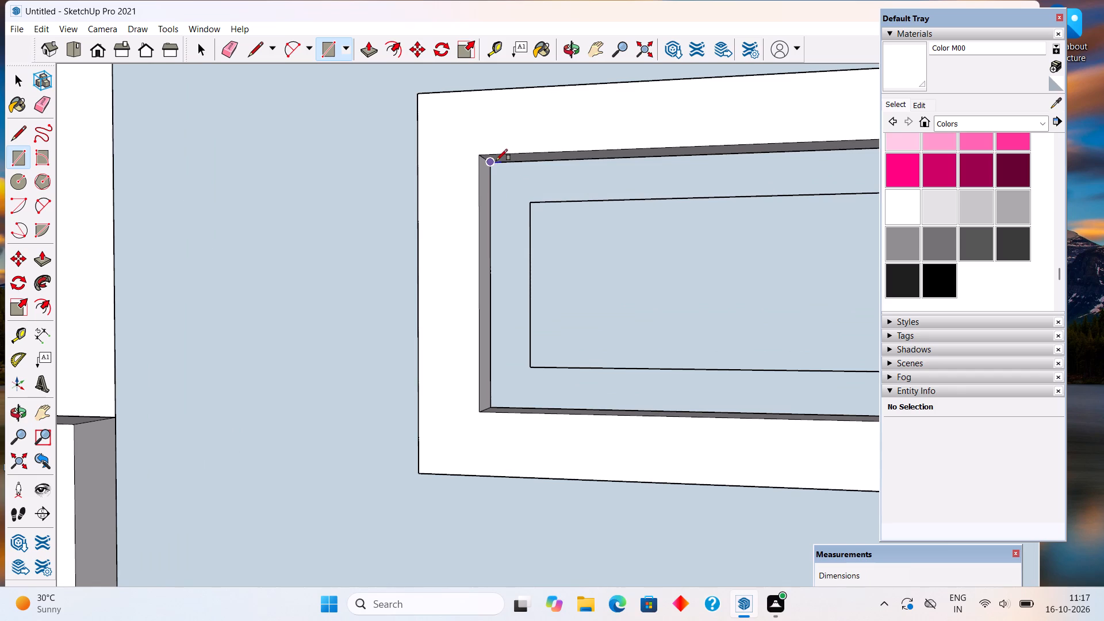
left_click(496, 160)
middle_click_drag(543, 299, 673, 421)
scroll(673, 416, "down", 4)
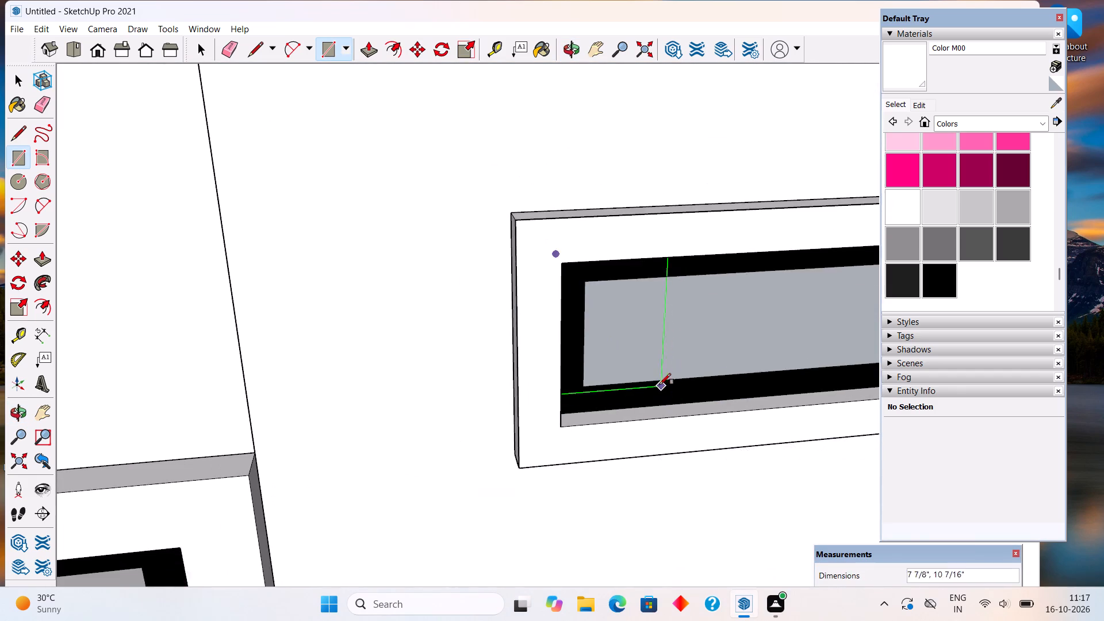
scroll(660, 385, "down", 5)
scroll(833, 385, "up", 3)
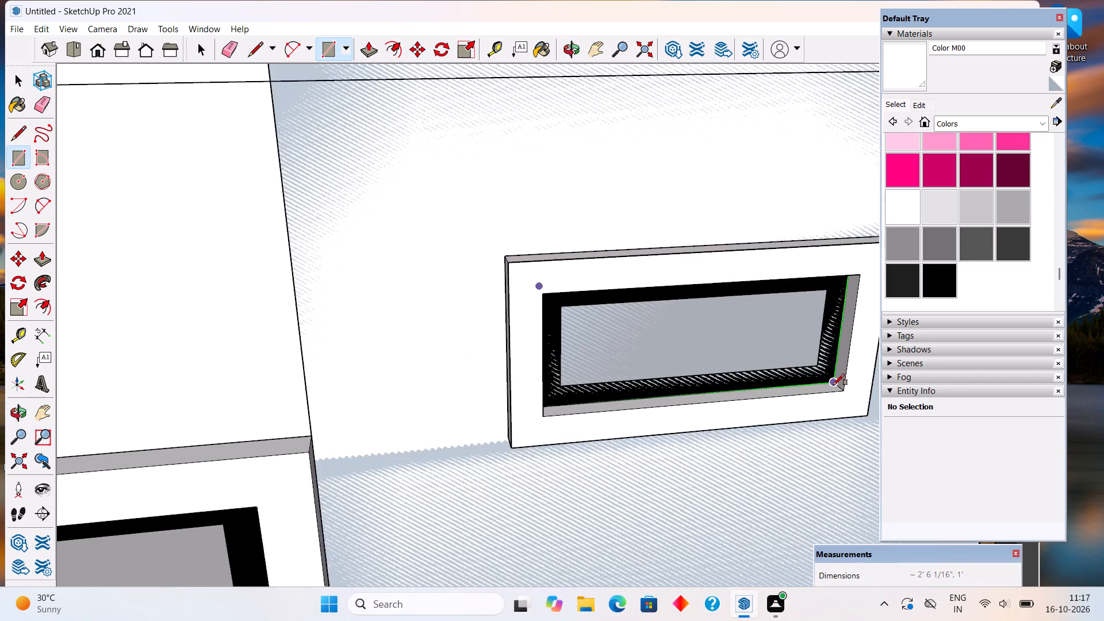
left_click(833, 385)
Delete the rectangular face inside the ground-storey small window's frame to clear the opening in front of the glass.
key("space")
left_click(769, 338)
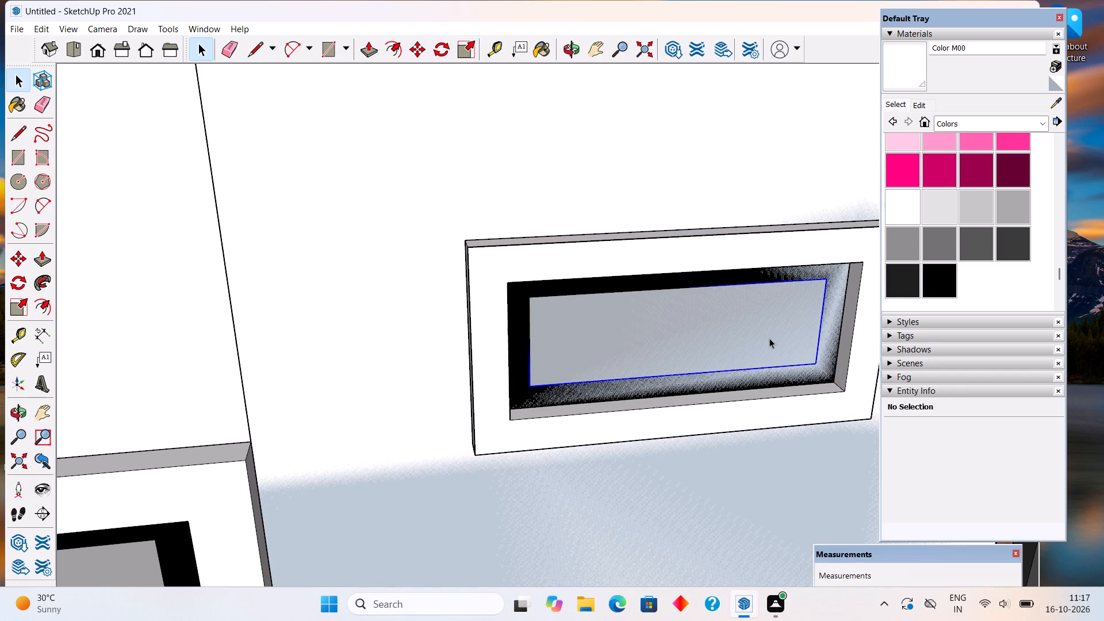
left_click(778, 384)
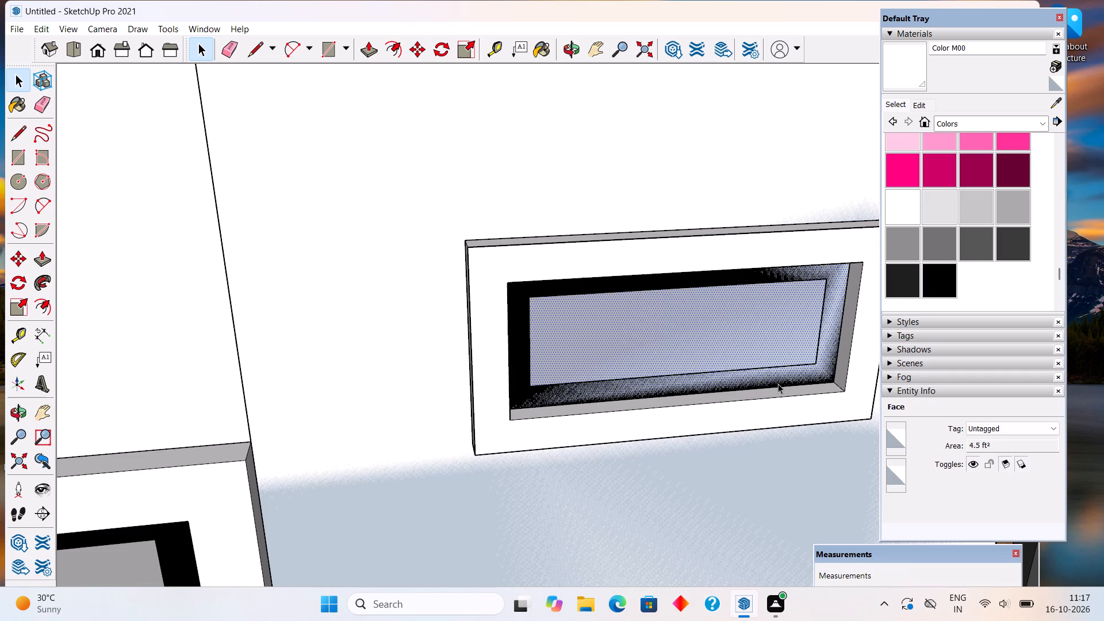
key("Delete")
Place a horizontal guide line 3" above the top edge of the top-storey small window's white frame.
scroll(645, 304, "down", 17)
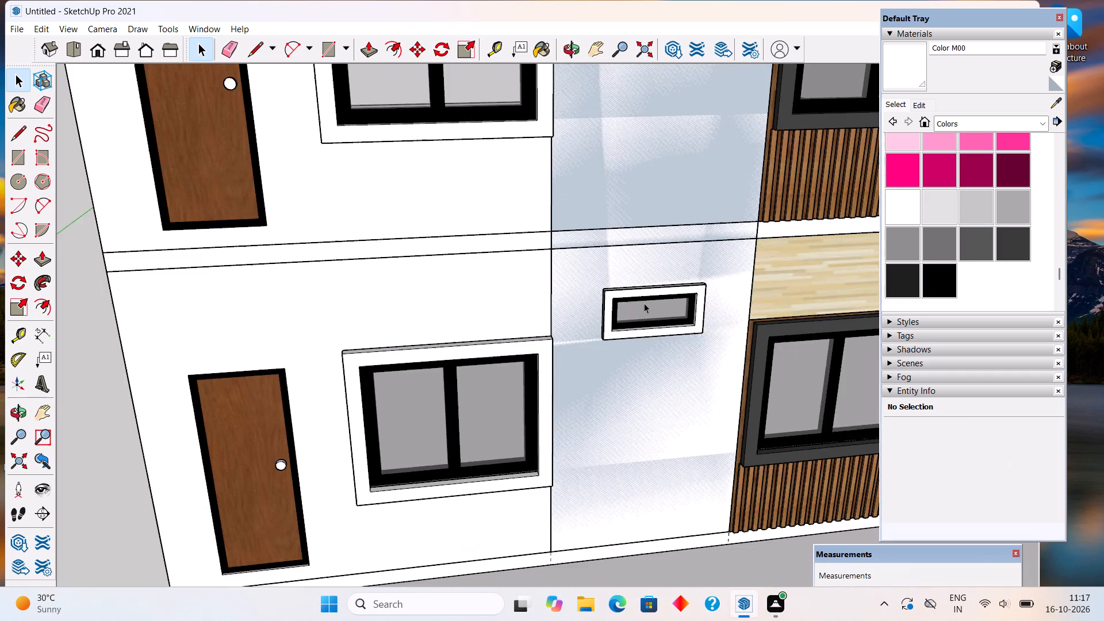
scroll(644, 303, "down", 19)
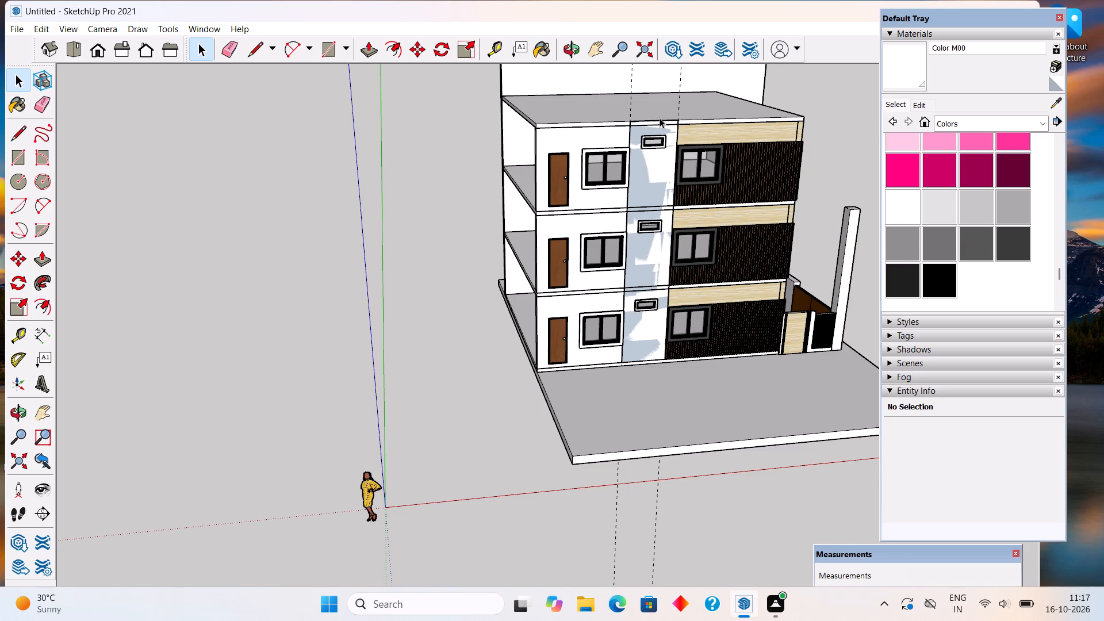
scroll(650, 137, "up", 12)
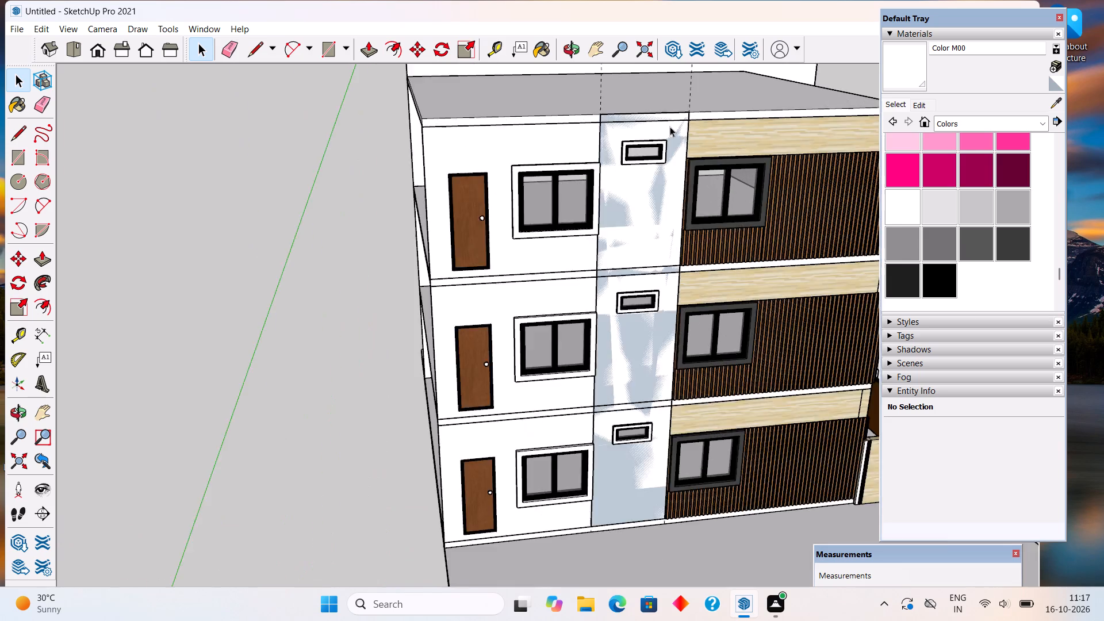
scroll(670, 126, "up", 12)
scroll(626, 145, "up", 4)
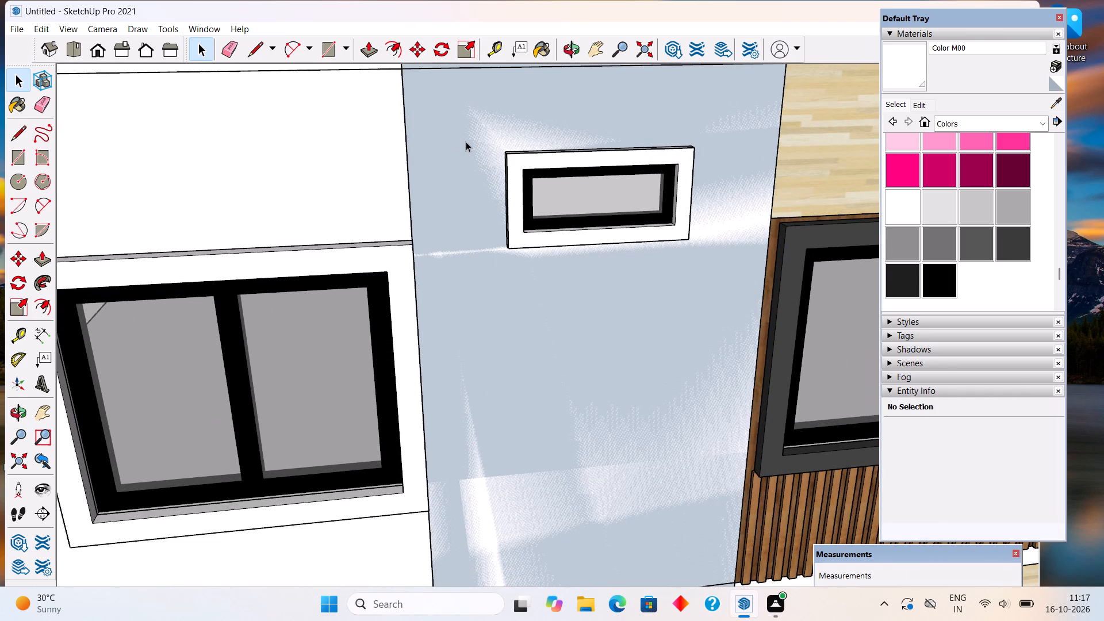
middle_click_drag(599, 163, 601, 182)
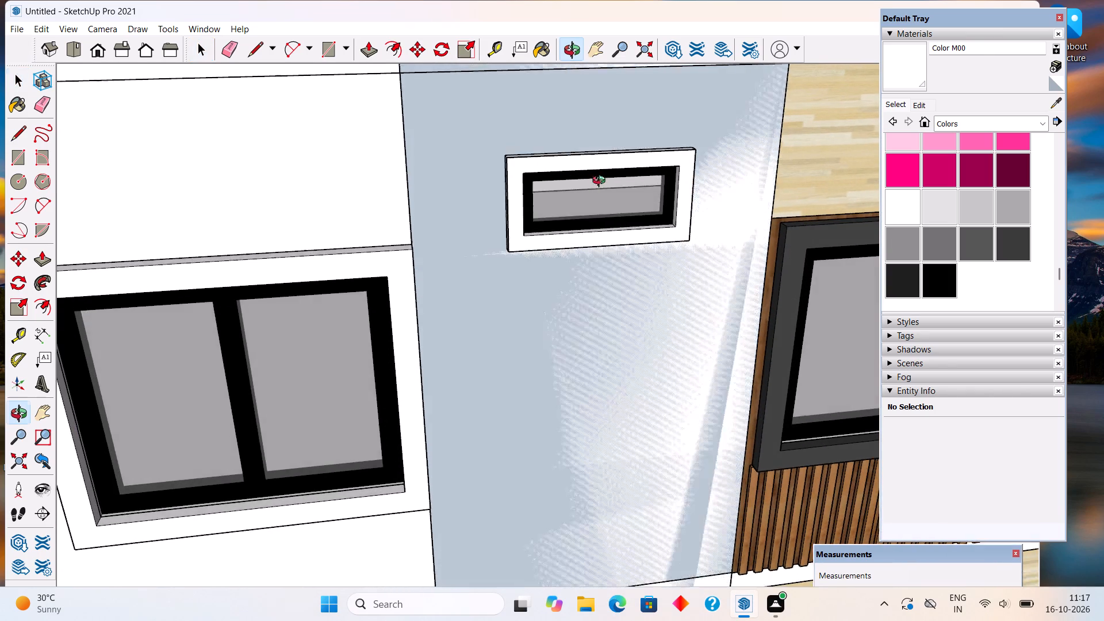
middle_click_drag(601, 182, 607, 343)
scroll(549, 209, "up", 4)
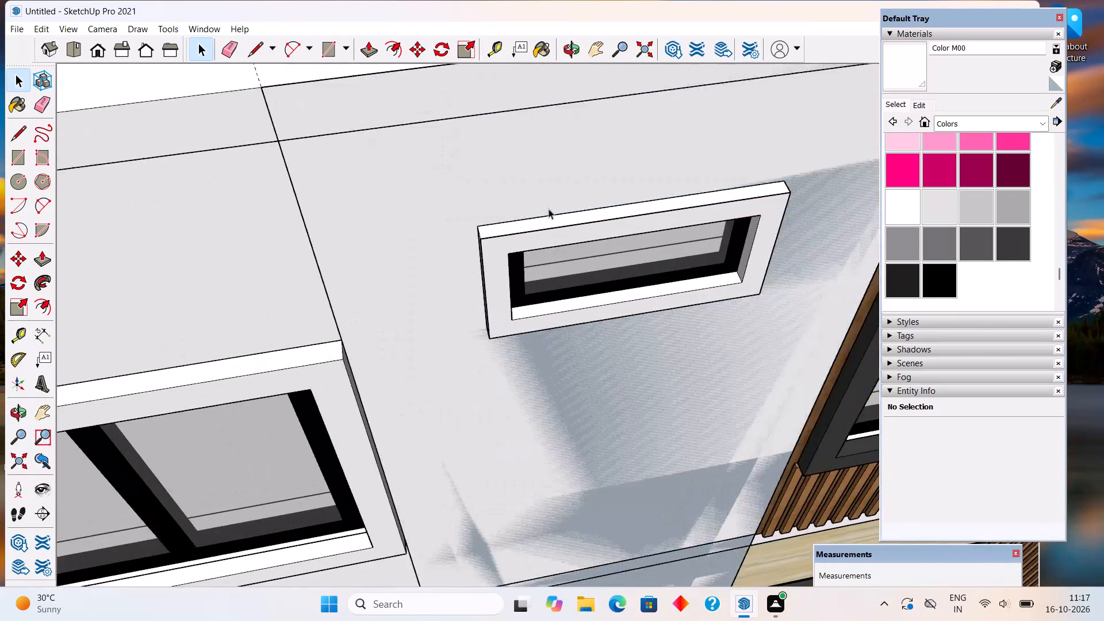
scroll(549, 209, "up", 3)
key("t")
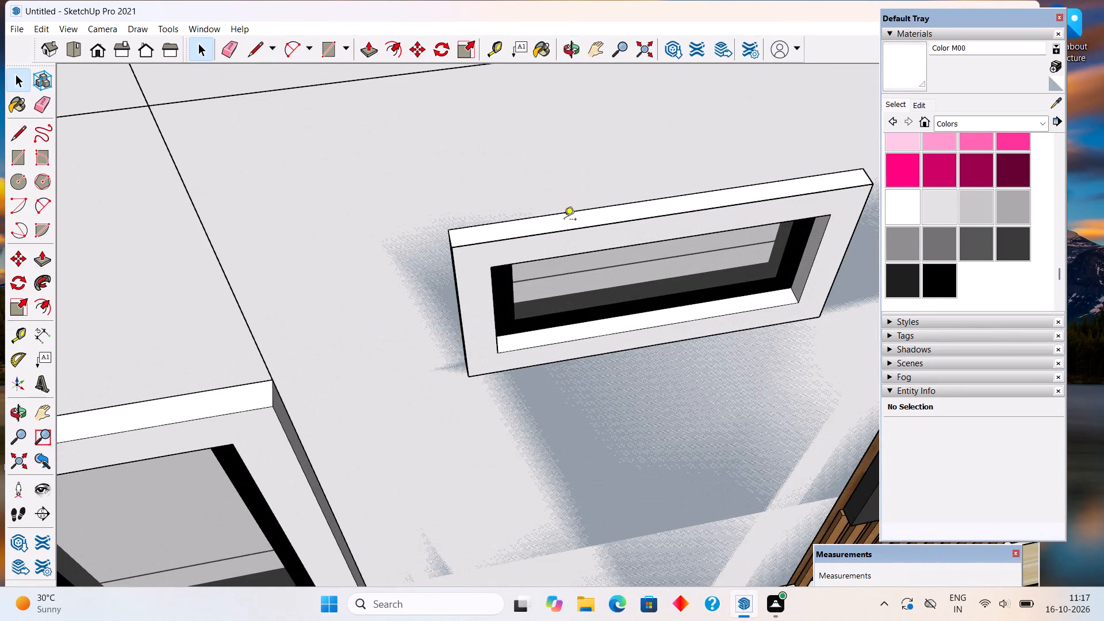
left_click(572, 214)
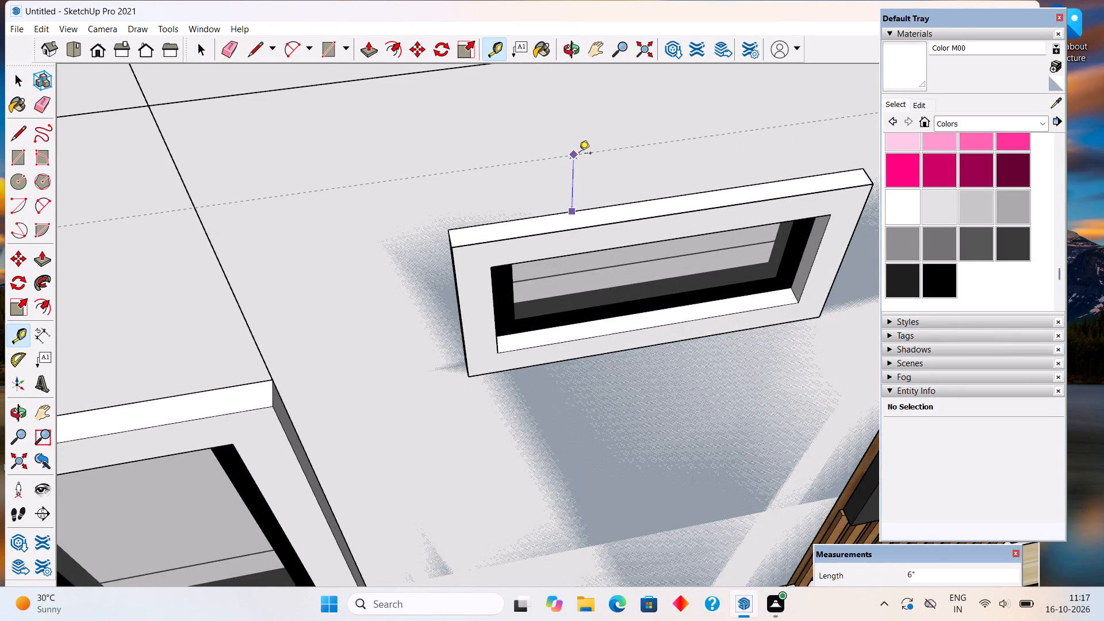
type("3\"")
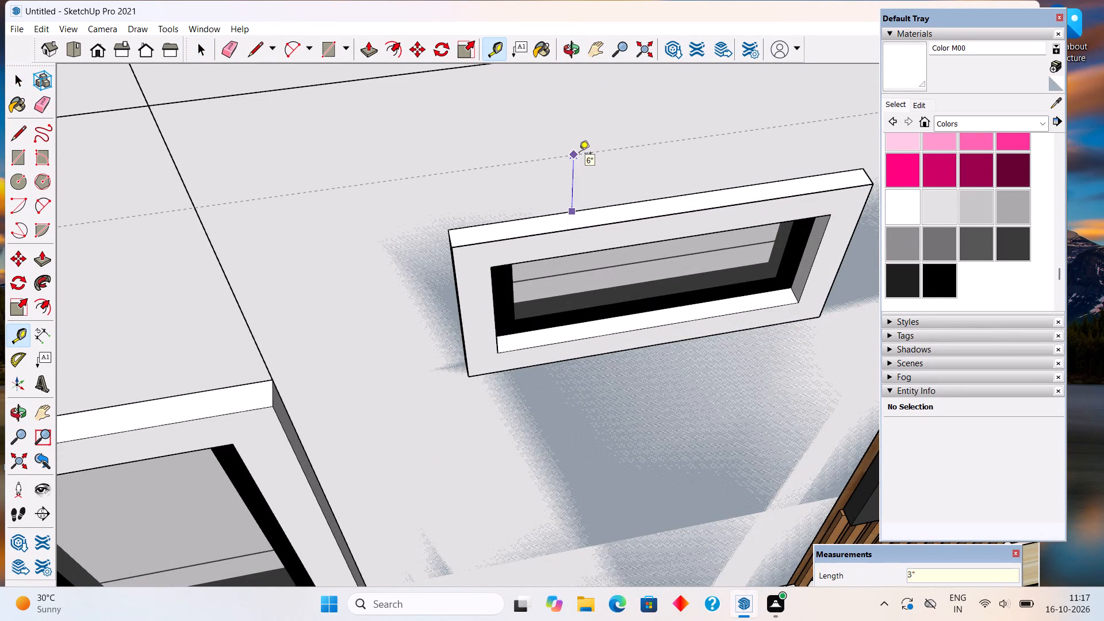
key("Return")
Place a horizontal guide line 3" below the bottom edge of the ground-storey small window's white frame.
scroll(579, 154, "down", 17)
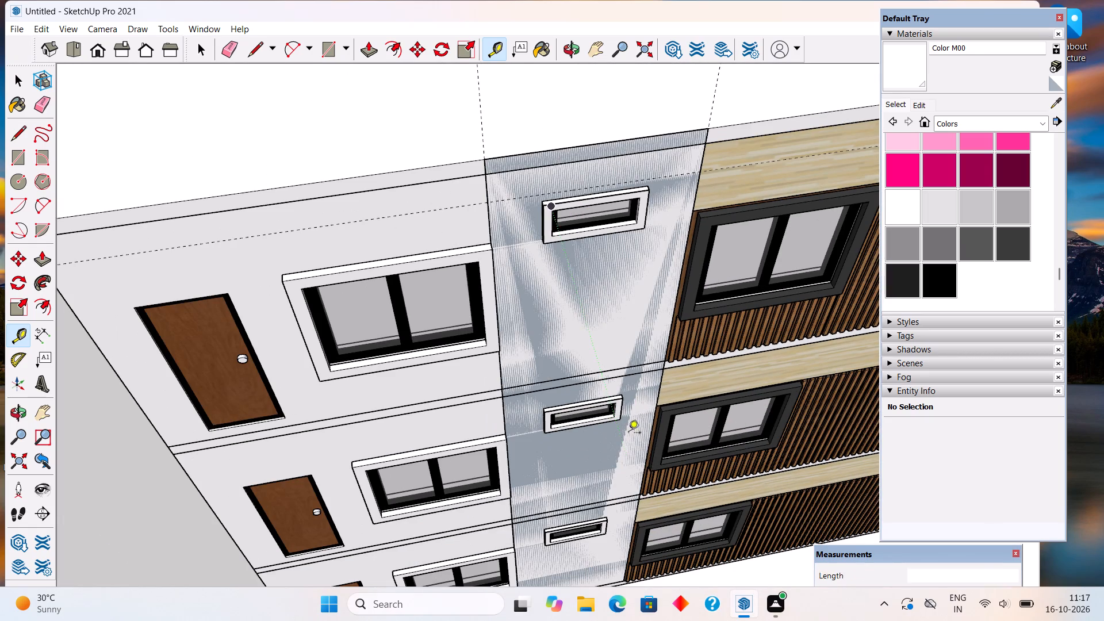
scroll(625, 409, "down", 5)
middle_click_drag(611, 508, 607, 310)
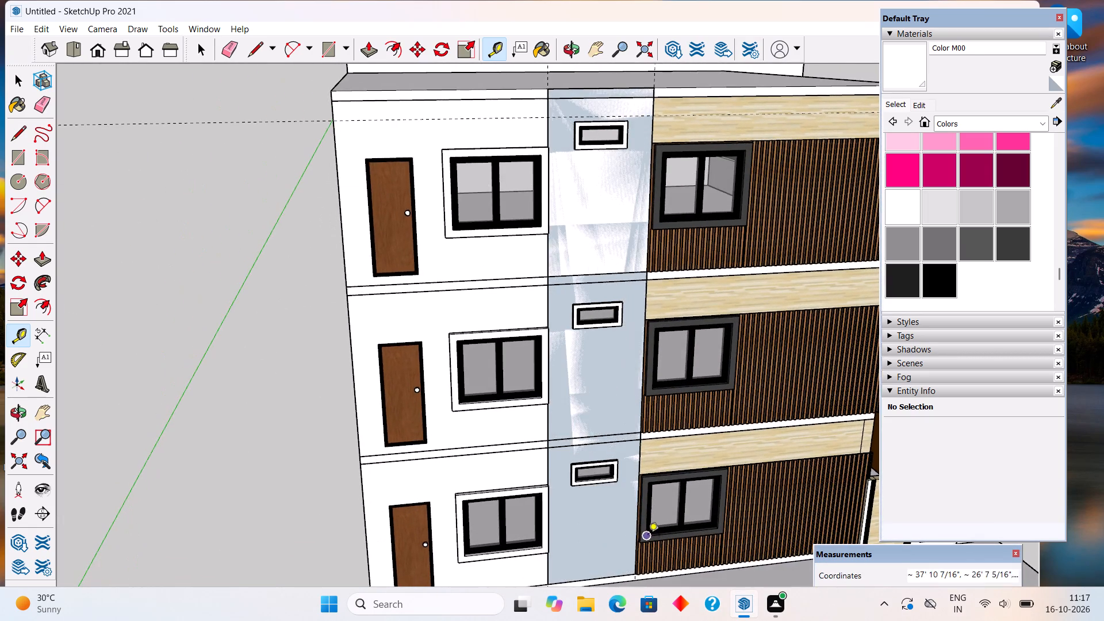
middle_click_drag(641, 519, 620, 352)
middle_click_drag(583, 459, 605, 419)
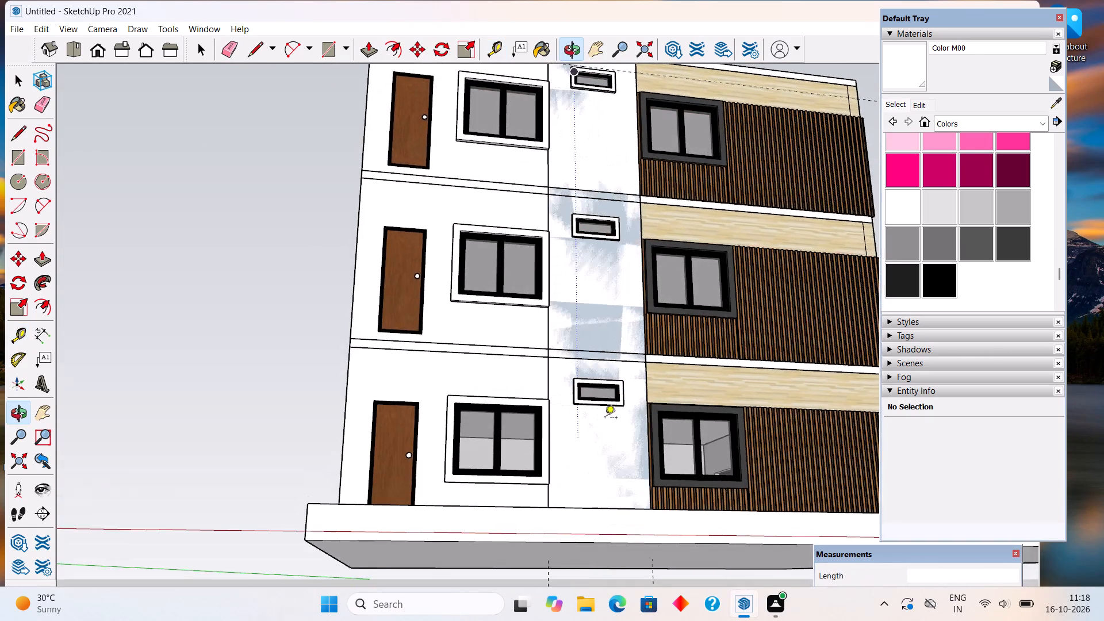
scroll(606, 416, "up", 11)
middle_click_drag(588, 408, 601, 358)
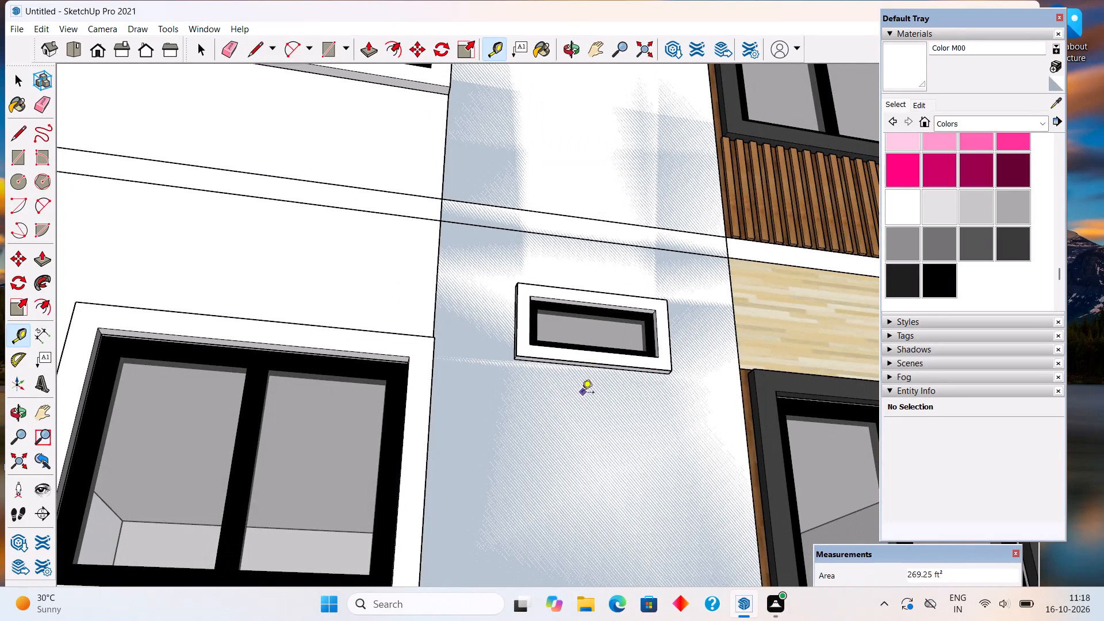
scroll(572, 411, "up", 8)
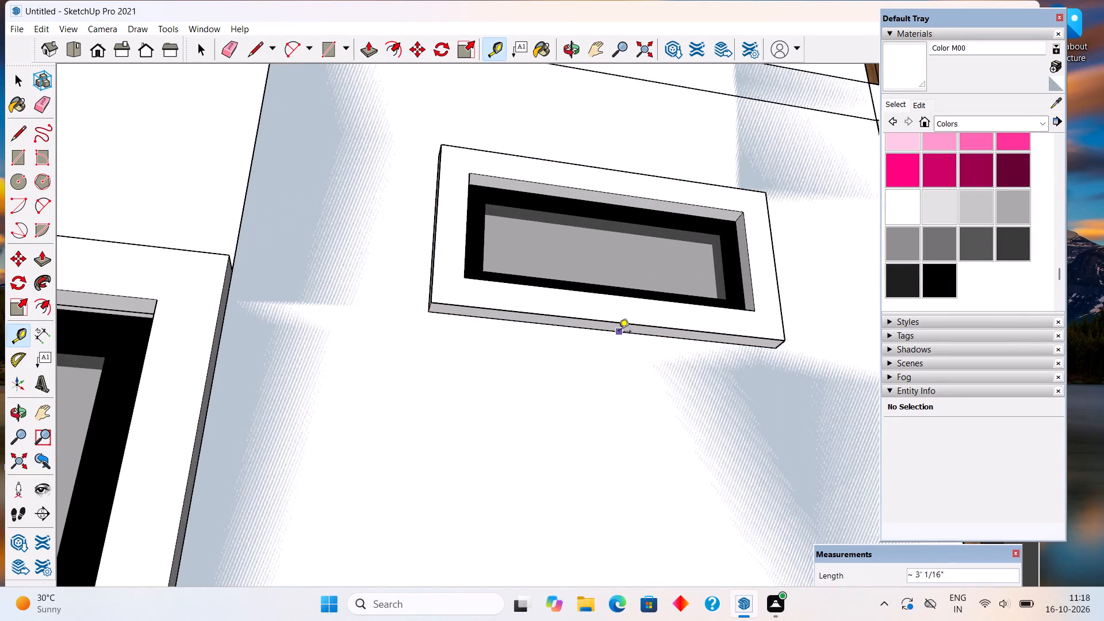
left_click(619, 332)
type("3\"")
key("Return")
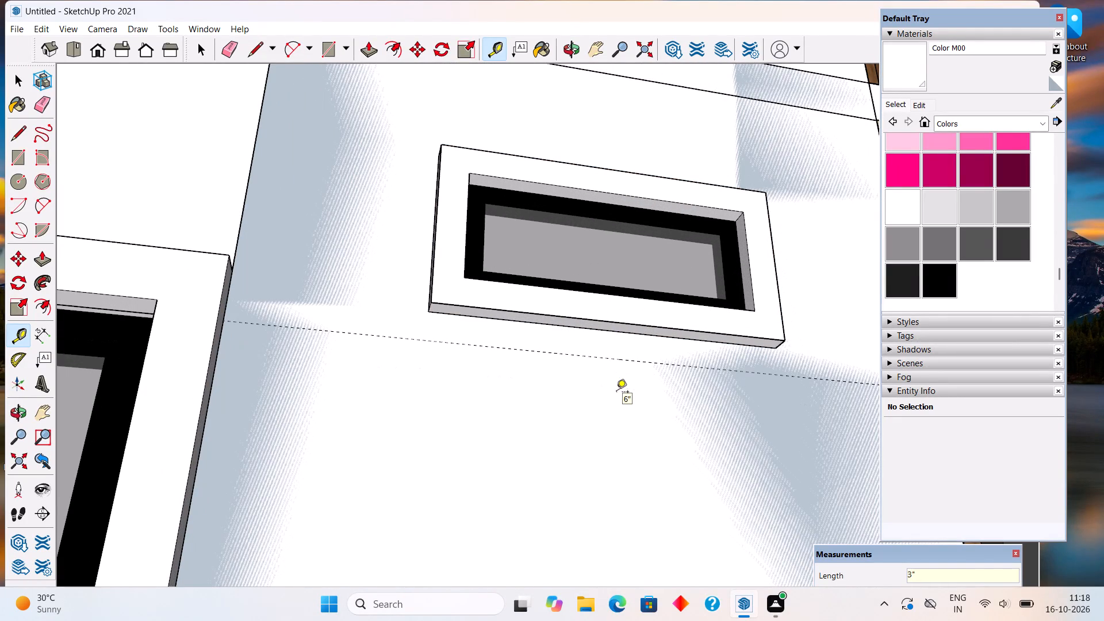
Add vertical guide lines along both outer side edges of the ground-storey small window's white frame.
middle_click_drag(445, 266, 670, 414)
scroll(532, 318, "up", 4)
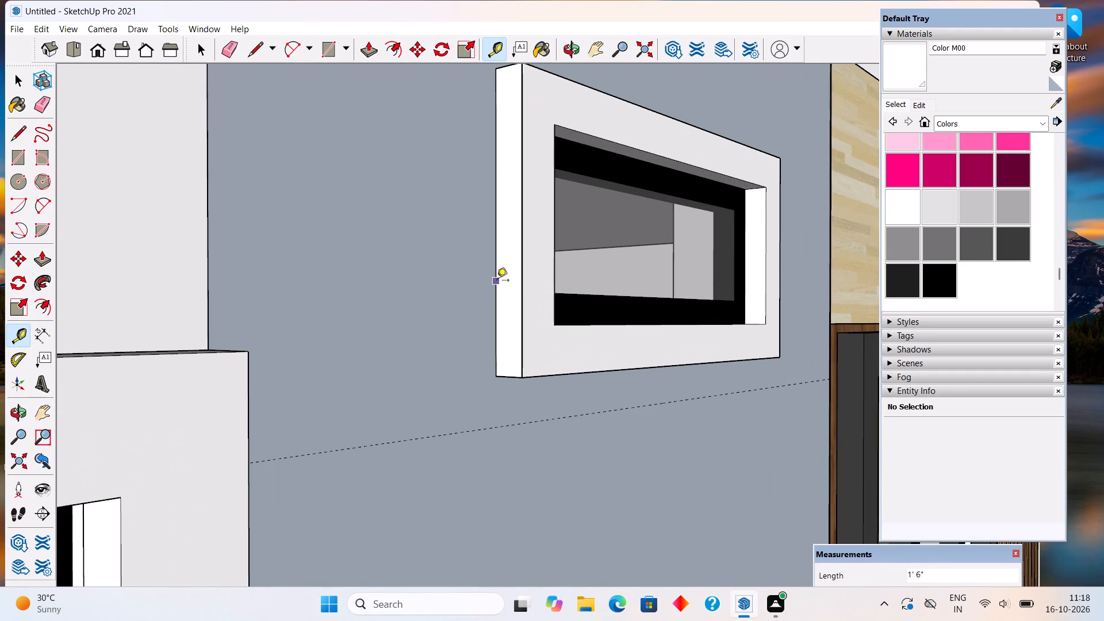
double_click(497, 281)
middle_click_drag(555, 357, 404, 365)
scroll(404, 365, "down", 5)
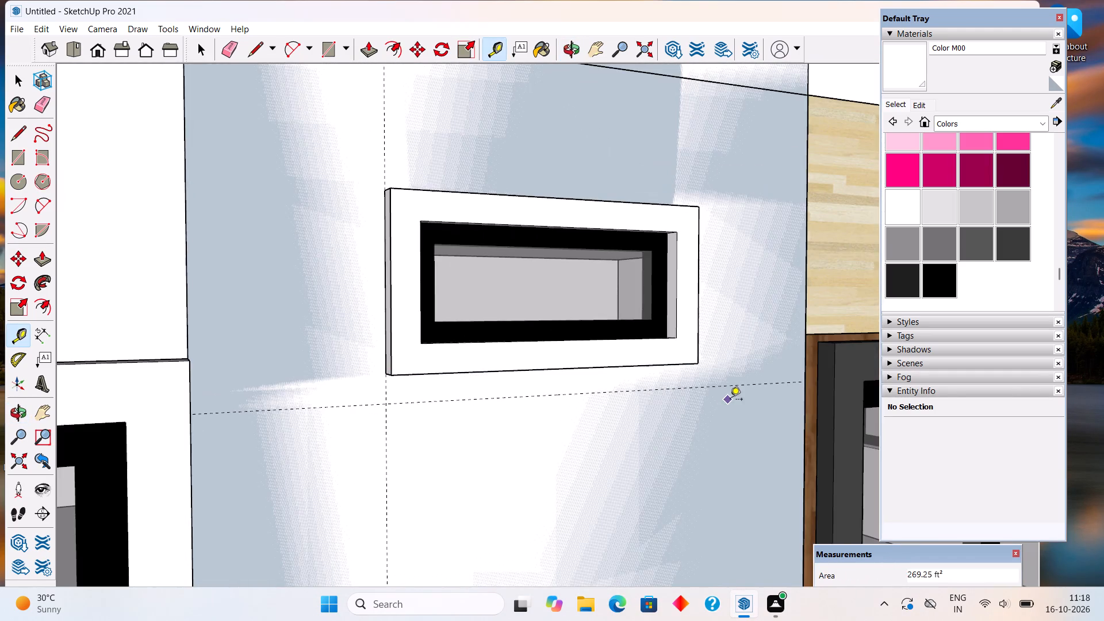
middle_click_drag(730, 400, 297, 364)
double_click(650, 317)
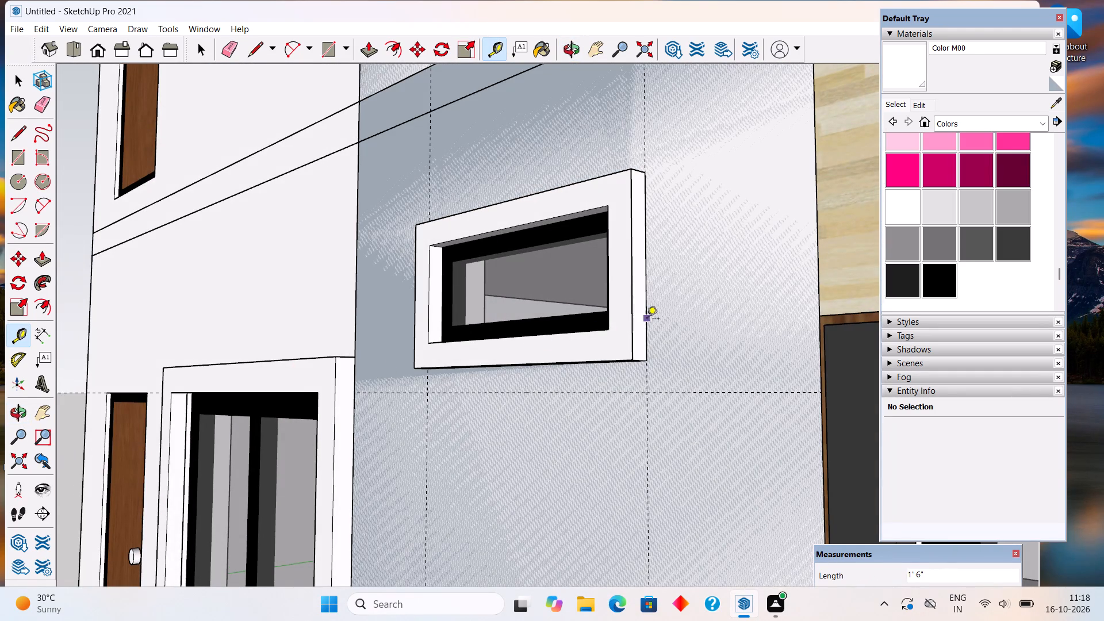
Draw a rectangle about 3' by 23' on the facade strip between the guides, from above the top-storey small window to below the ground-storey one.
middle_click_drag(683, 413, 730, 452)
scroll(730, 452, "down", 5)
scroll(572, 433, "down", 3)
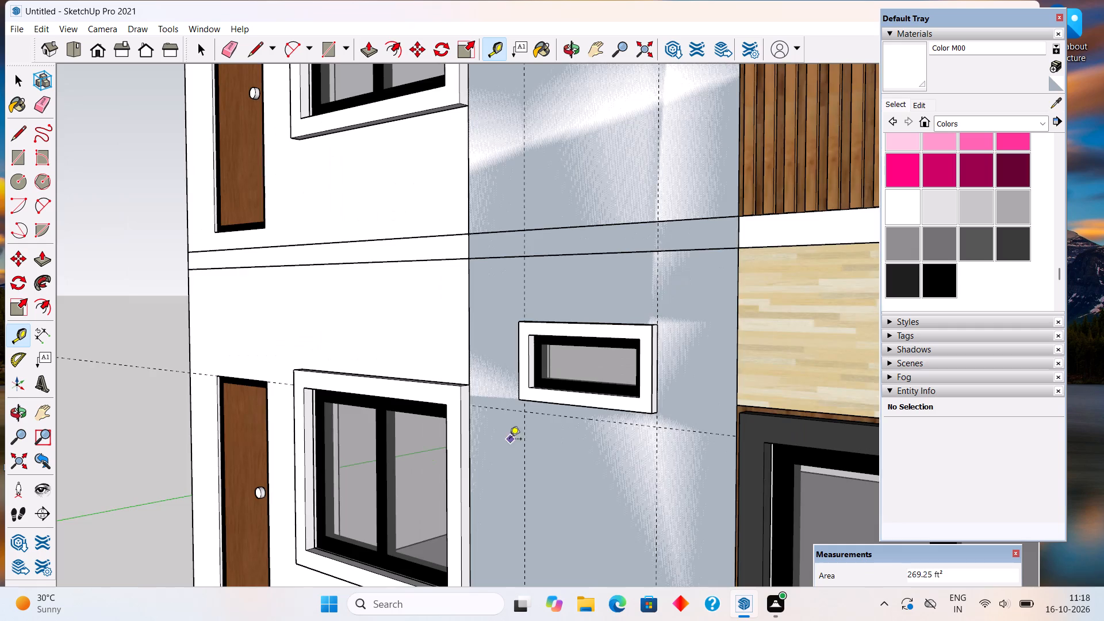
middle_click_drag(504, 448, 625, 600)
scroll(625, 600, "down", 4)
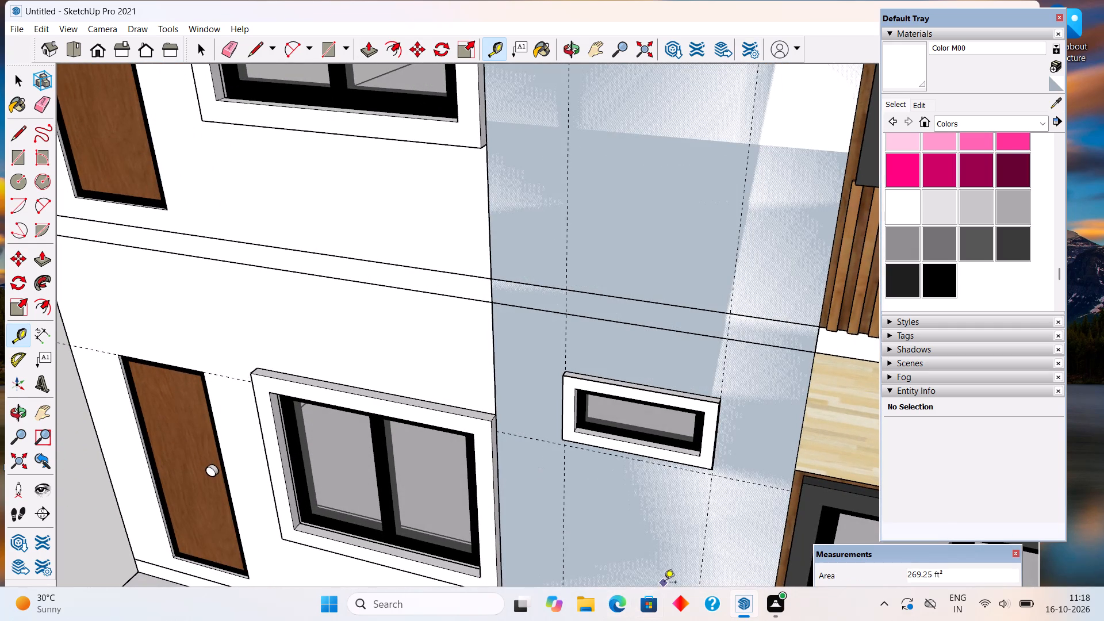
key("space")
scroll(665, 578, "down", 6)
scroll(742, 251, "down", 5)
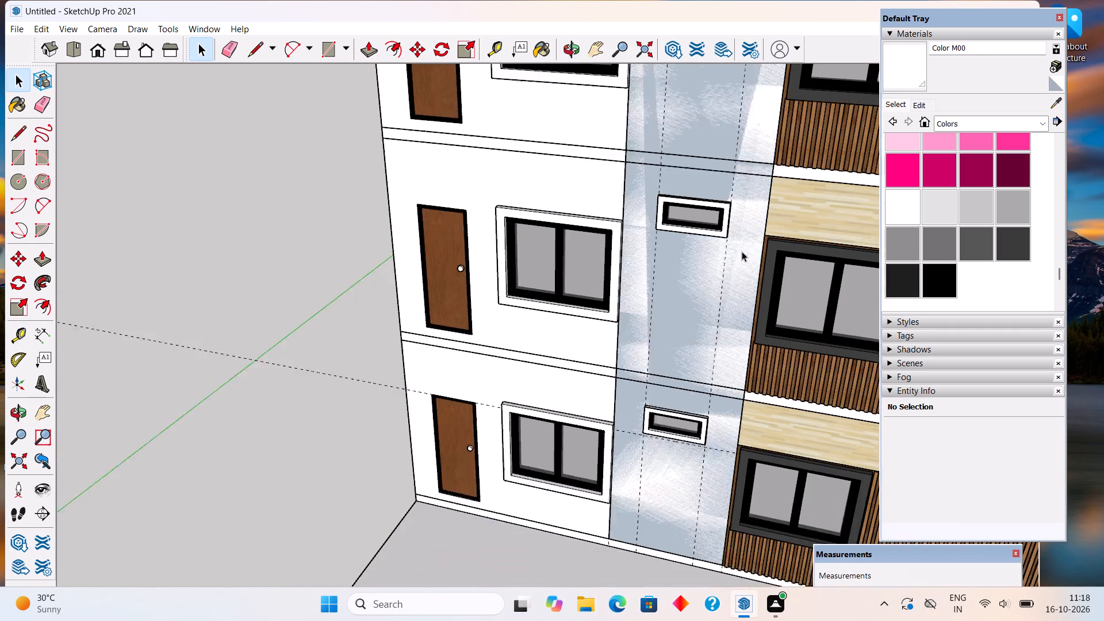
scroll(740, 251, "down", 9)
scroll(734, 111, "up", 8)
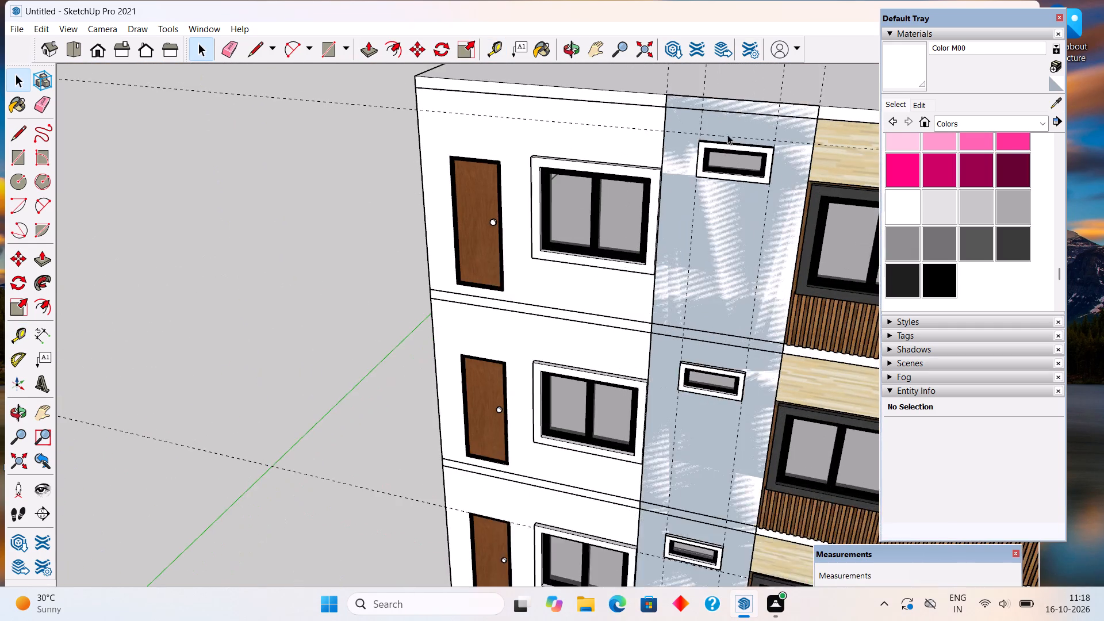
scroll(727, 135, "up", 3)
key("r")
left_click(696, 132)
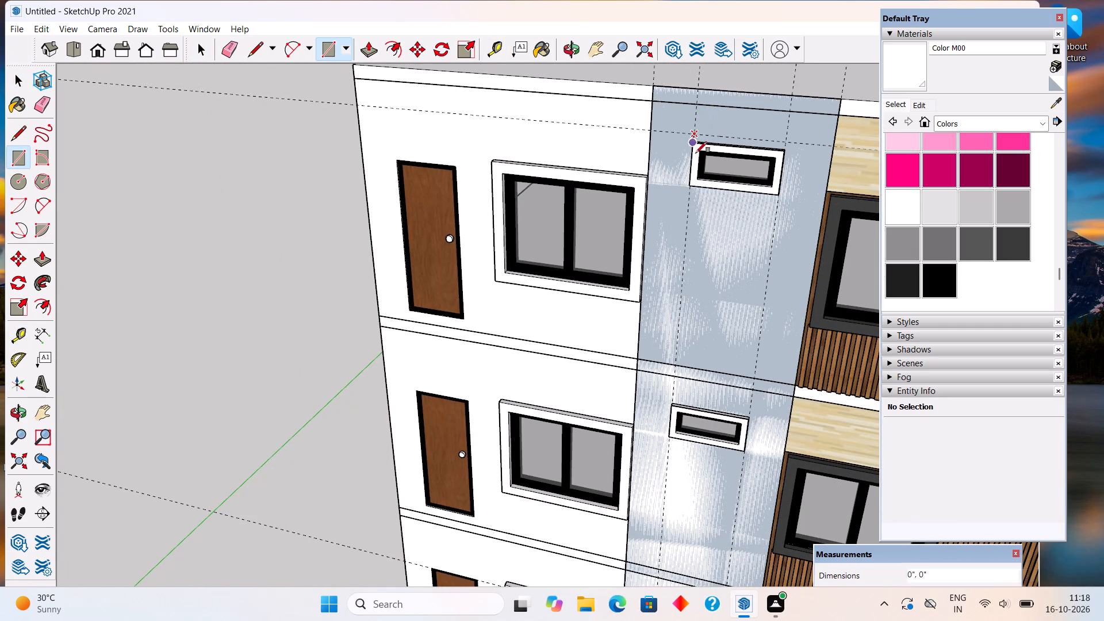
scroll(756, 324, "down", 5)
scroll(743, 390, "down", 6)
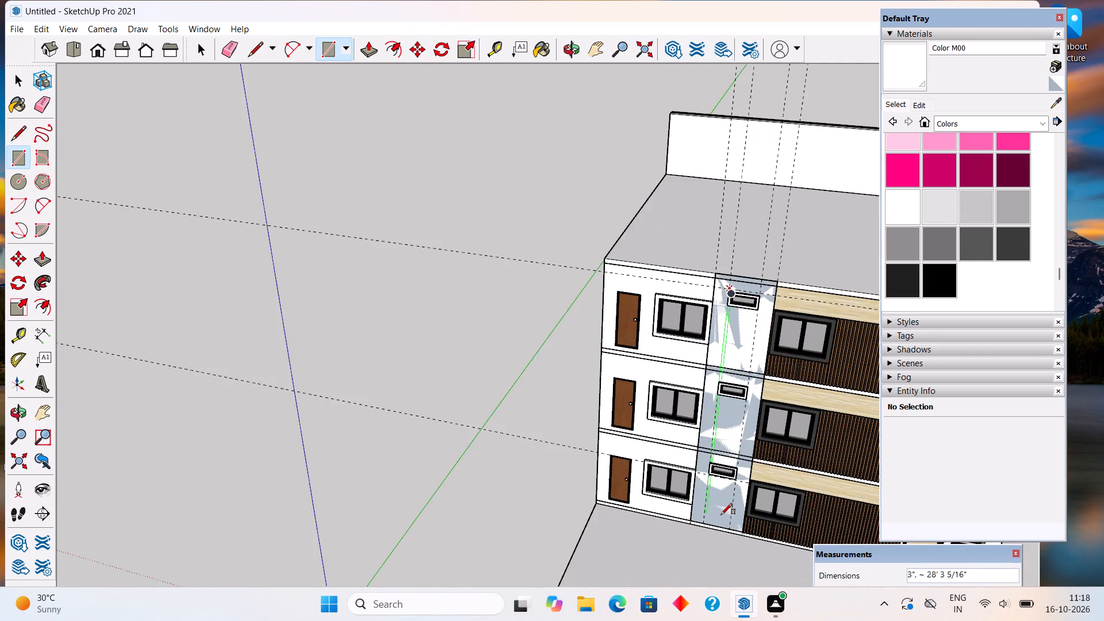
scroll(721, 515, "up", 19)
left_click(747, 431)
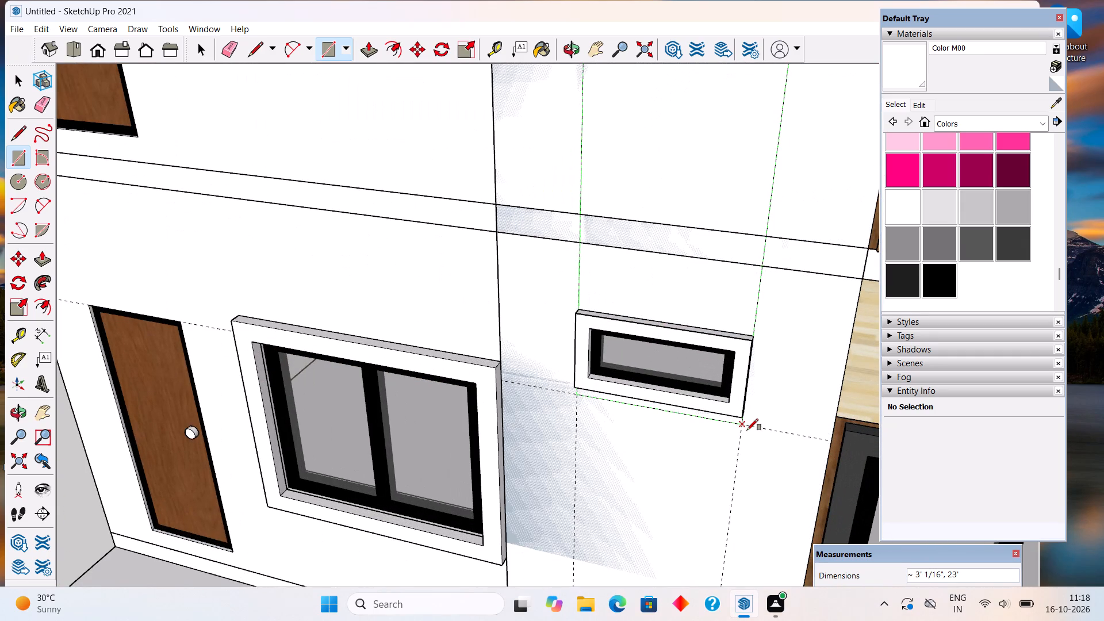
Delete the tall rectangular face enclosing the three small windows from the facade strip.
key("space")
left_click(709, 315)
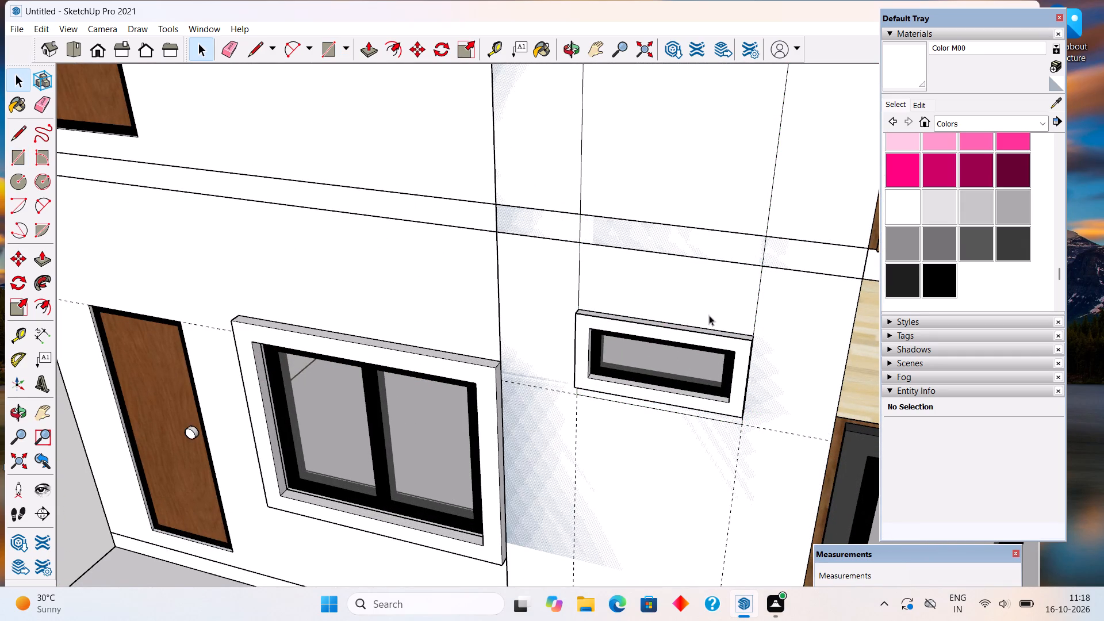
key("Delete")
scroll(709, 315, "down", 3)
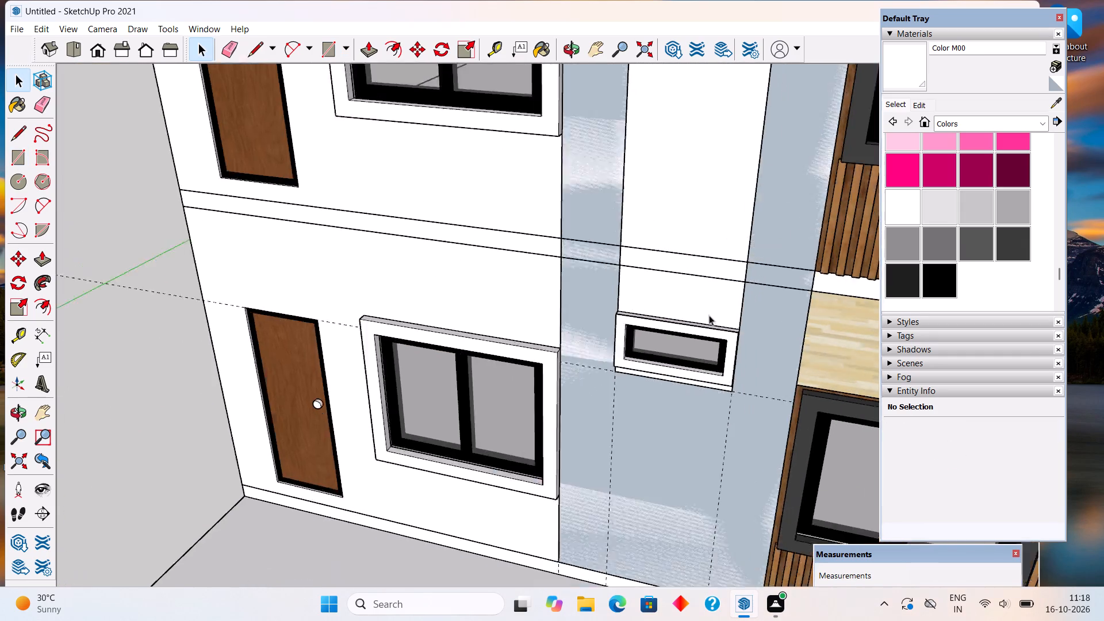
scroll(709, 315, "down", 18)
middle_click_drag(703, 410, 762, 415)
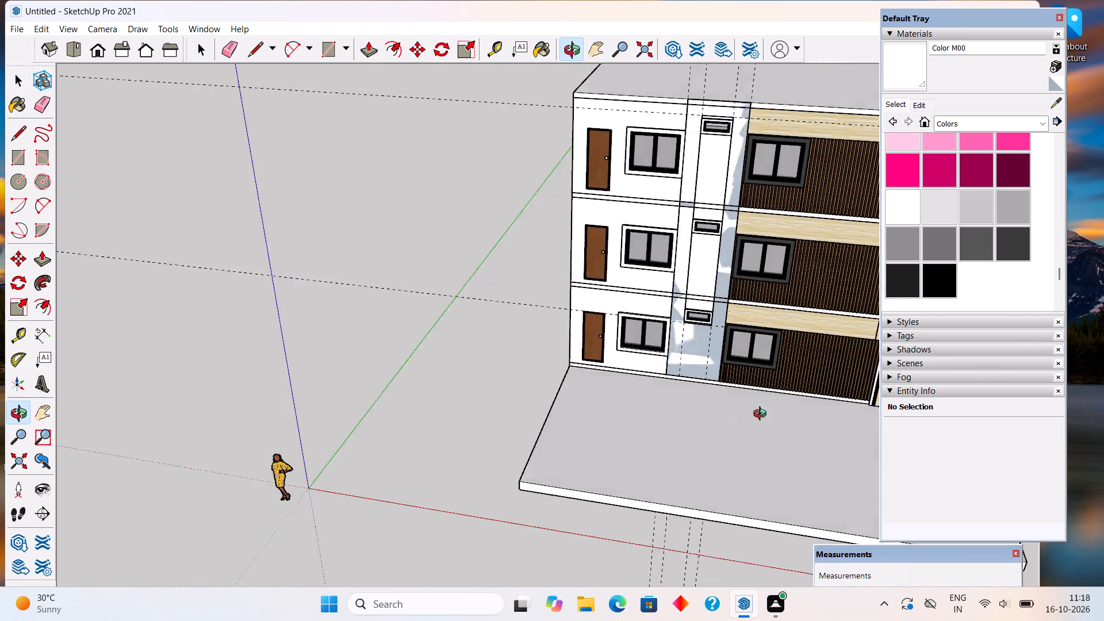
middle_click_drag(762, 415, 934, 446)
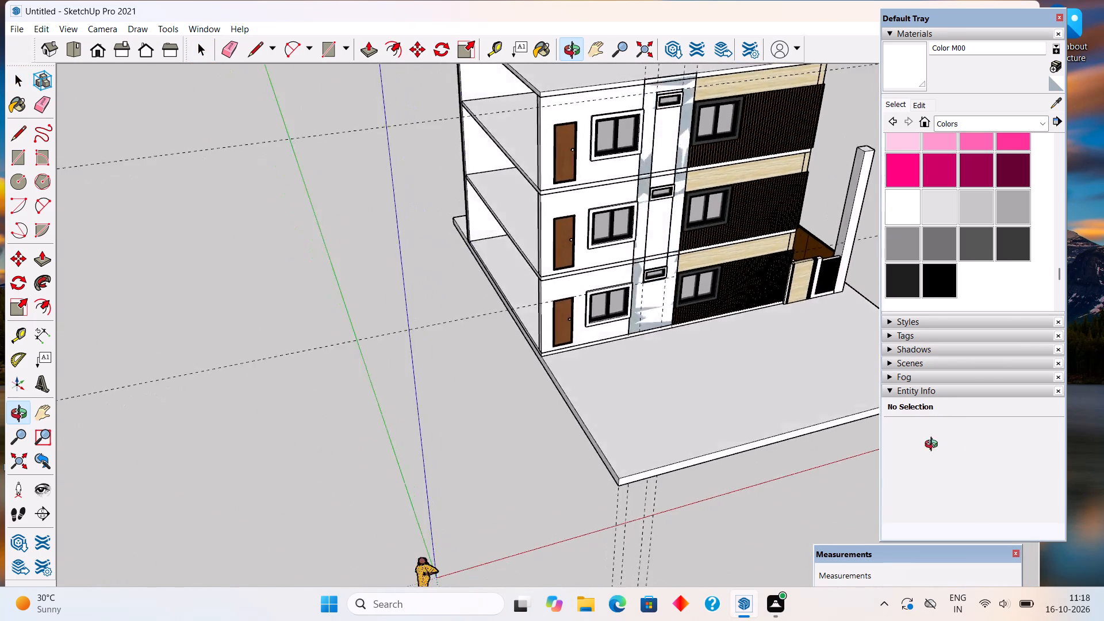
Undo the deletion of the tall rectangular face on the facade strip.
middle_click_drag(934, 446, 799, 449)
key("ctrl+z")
Push/Pull the tall rectangular face enclosing the small windows on the facade strip by 2".
scroll(684, 264, "up", 3)
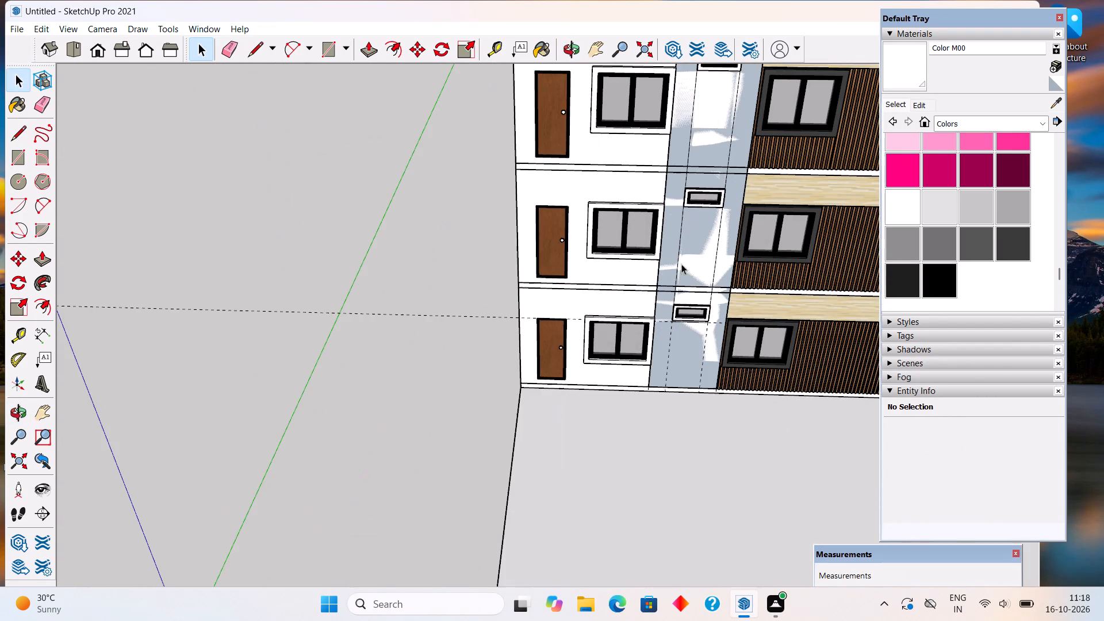
left_click(692, 262)
key("p")
left_click(692, 262)
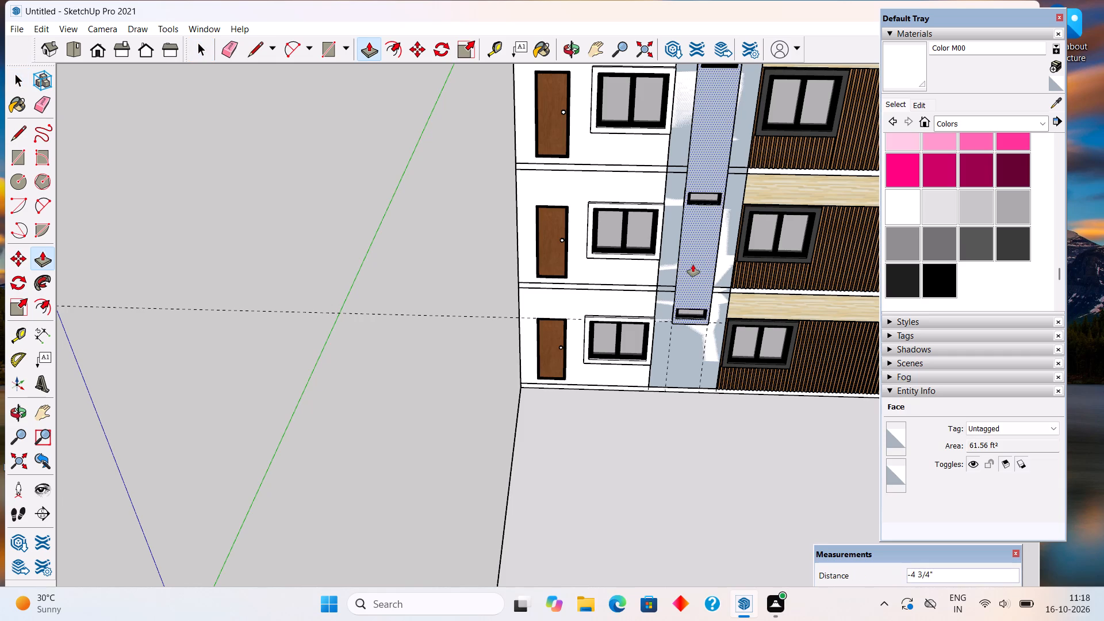
type("2\"")
key("Return")
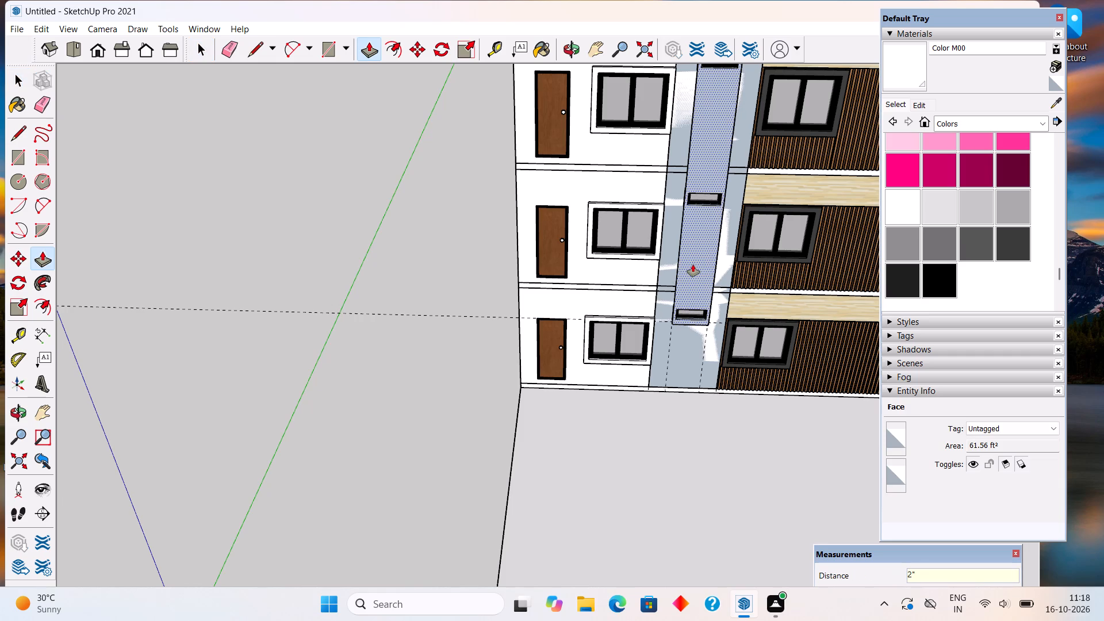
Extrude the facade strip's face surrounding the tall rectangle outward by 6".
left_click(669, 317)
left_click(676, 368)
left_click(684, 359)
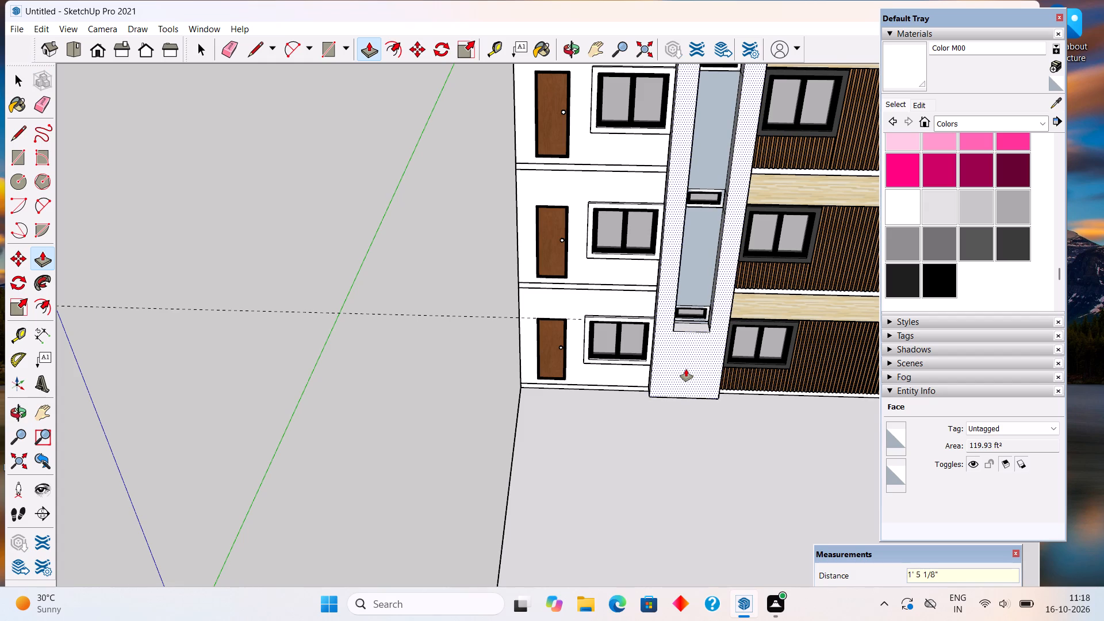
type("6\"")
key("Return")
key("space")
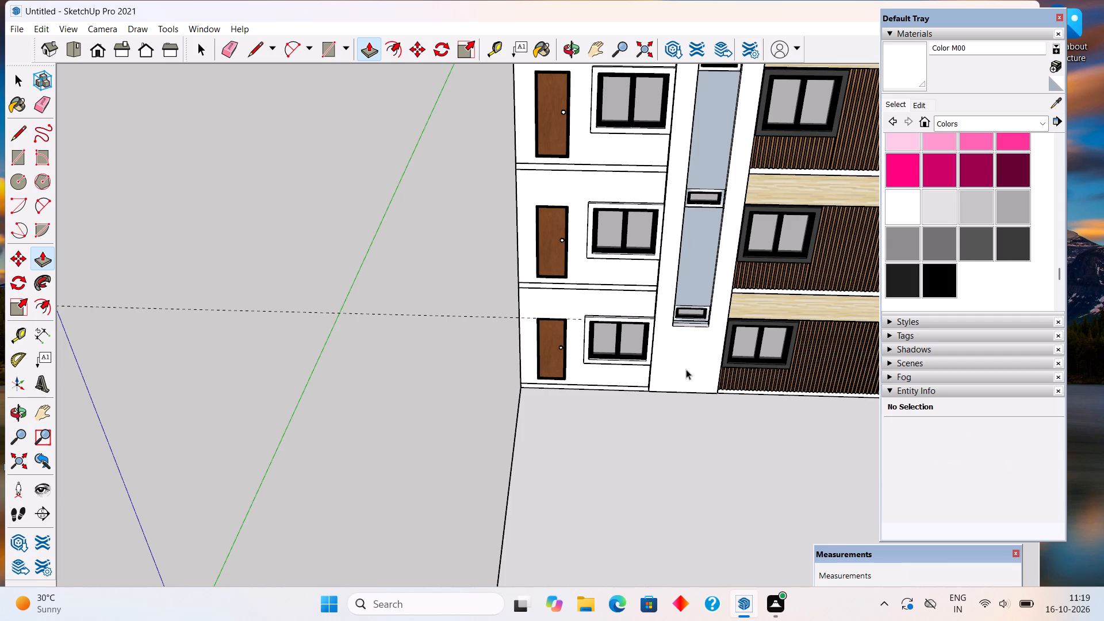
Delete the overlapping front face covering the white frame of the ground-storey small window in the recess.
scroll(676, 235, "down", 7)
middle_click_drag(688, 259, 435, 140)
scroll(761, 307, "up", 5)
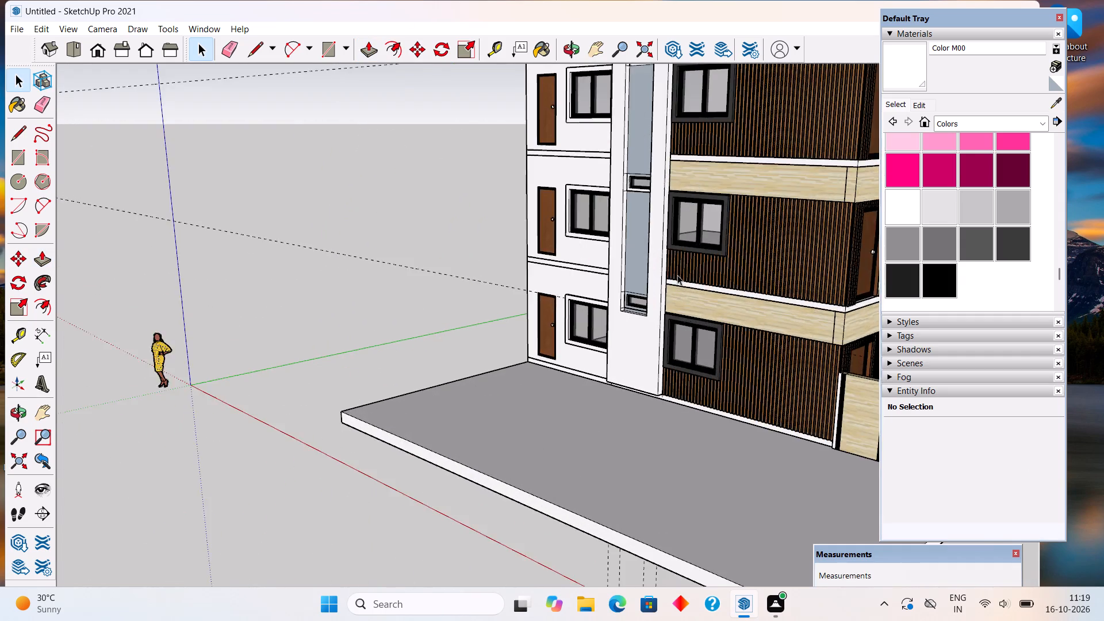
scroll(677, 275, "up", 19)
middle_click_drag(658, 299, 756, 290)
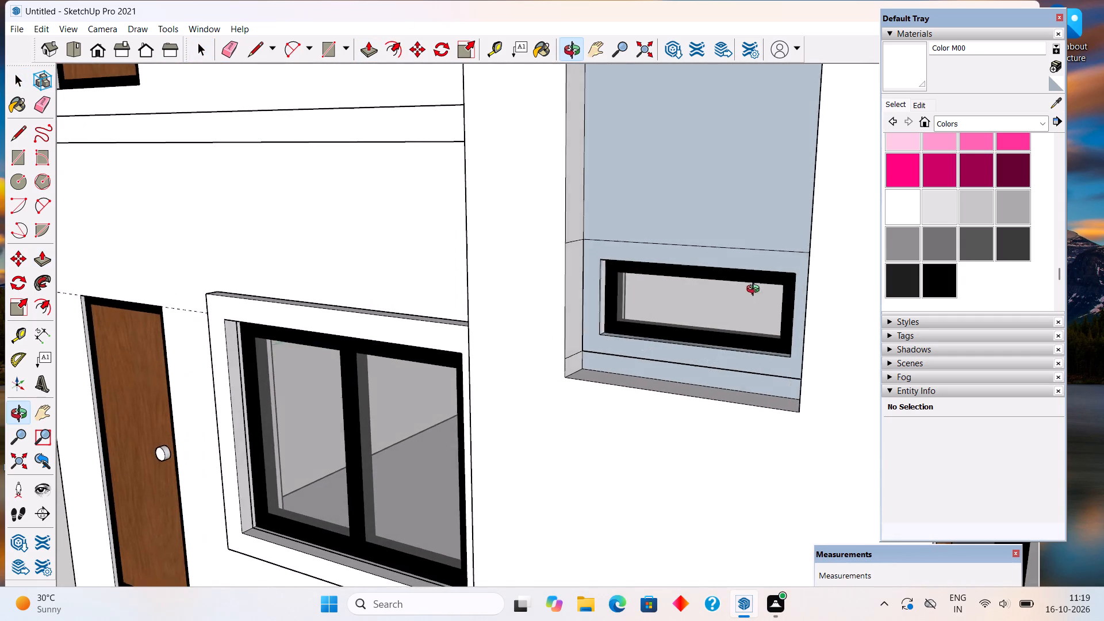
middle_click_drag(756, 290, 756, 290)
left_click(768, 261)
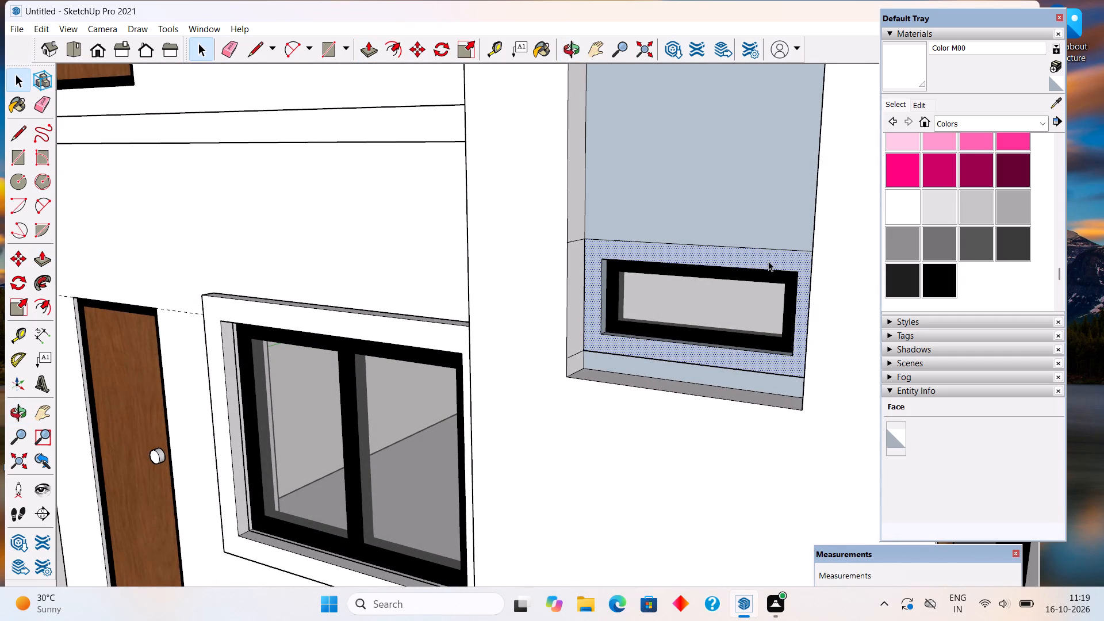
key("Delete")
Delete the overlapping door-side and bottom reveal faces inside the ground-storey small window's frame.
middle_click_drag(718, 325, 580, 332)
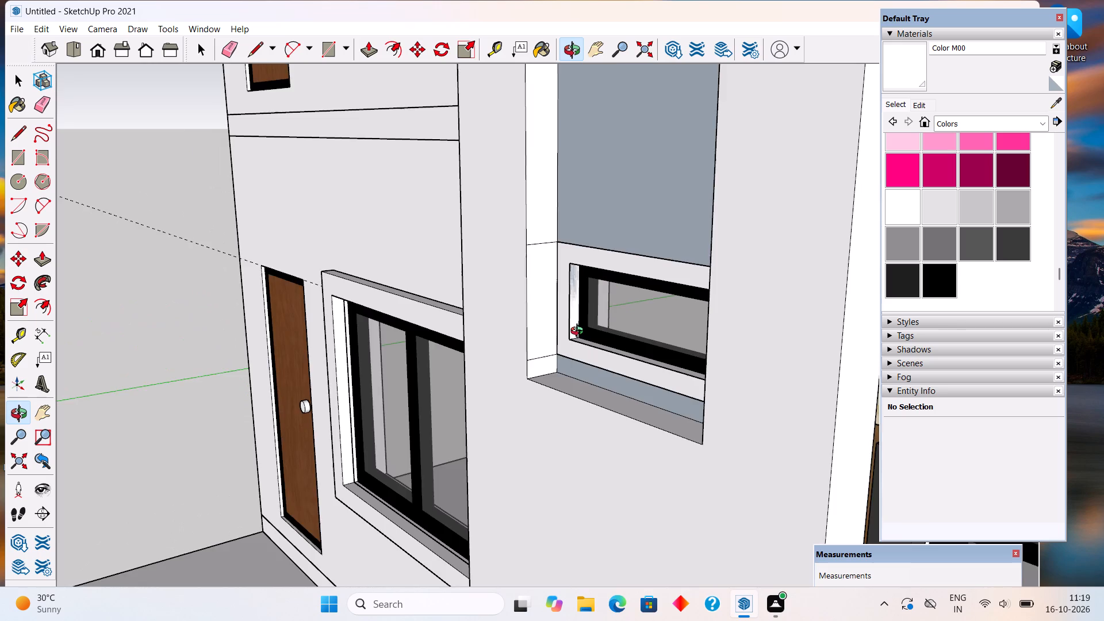
middle_click_drag(580, 332, 522, 347)
scroll(526, 352, "down", 8)
scroll(543, 342, "up", 7)
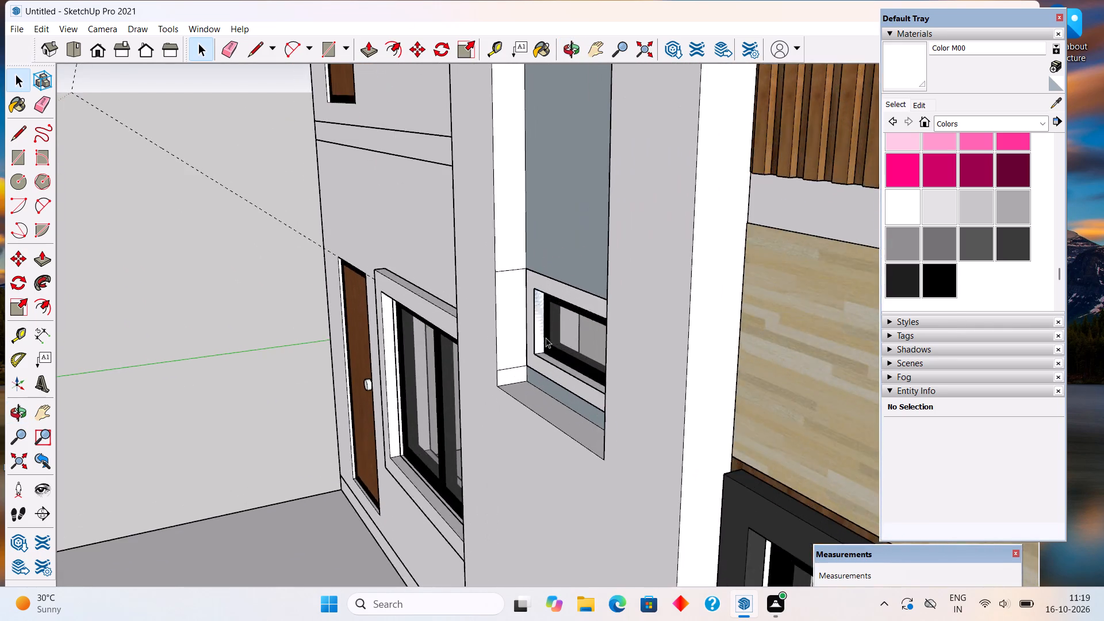
scroll(546, 338, "up", 5)
left_click(538, 335)
key("Delete")
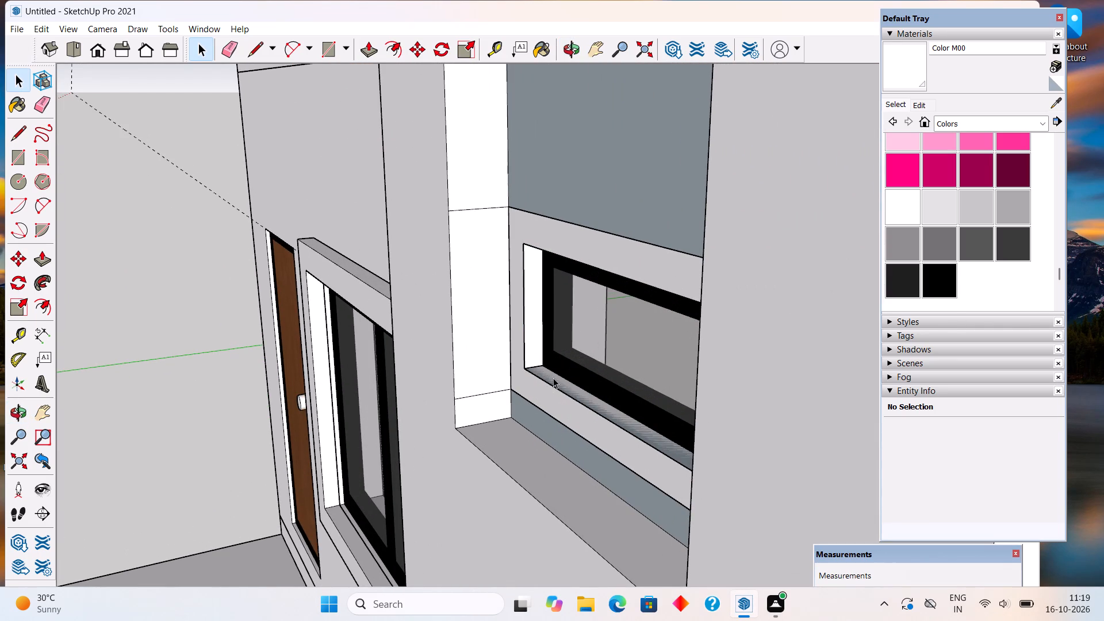
left_click(553, 378)
key("Delete")
Delete the overlapping top and slat-side reveal faces inside the ground-storey small window's frame.
middle_click_drag(591, 390, 836, 398)
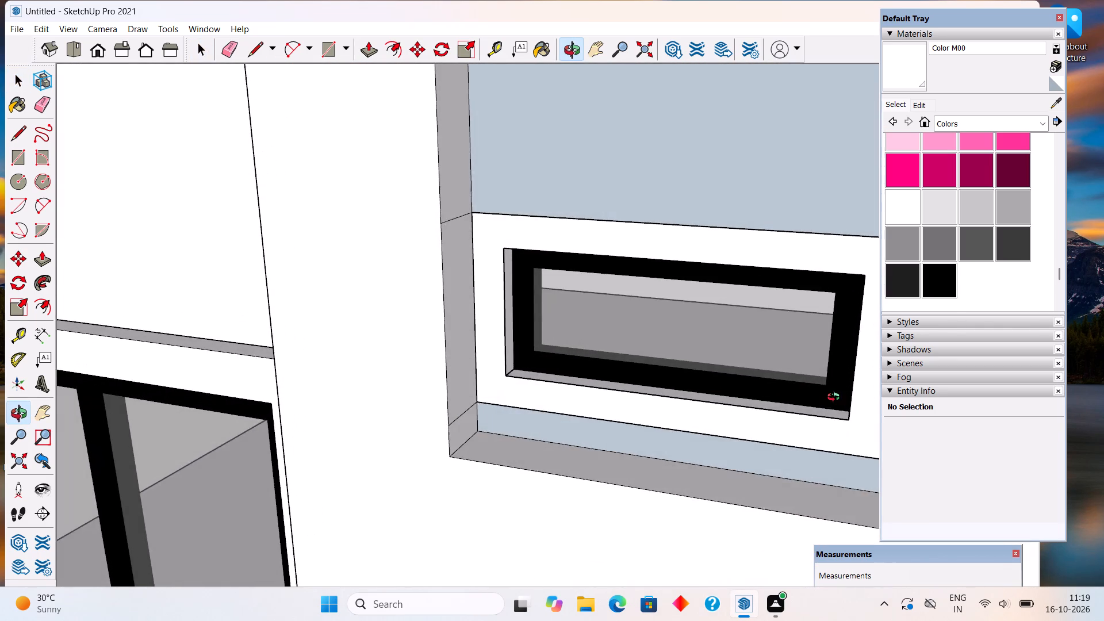
middle_click_drag(836, 398, 839, 390)
middle_click_drag(821, 233, 829, 144)
middle_click_drag(698, 331, 711, 175)
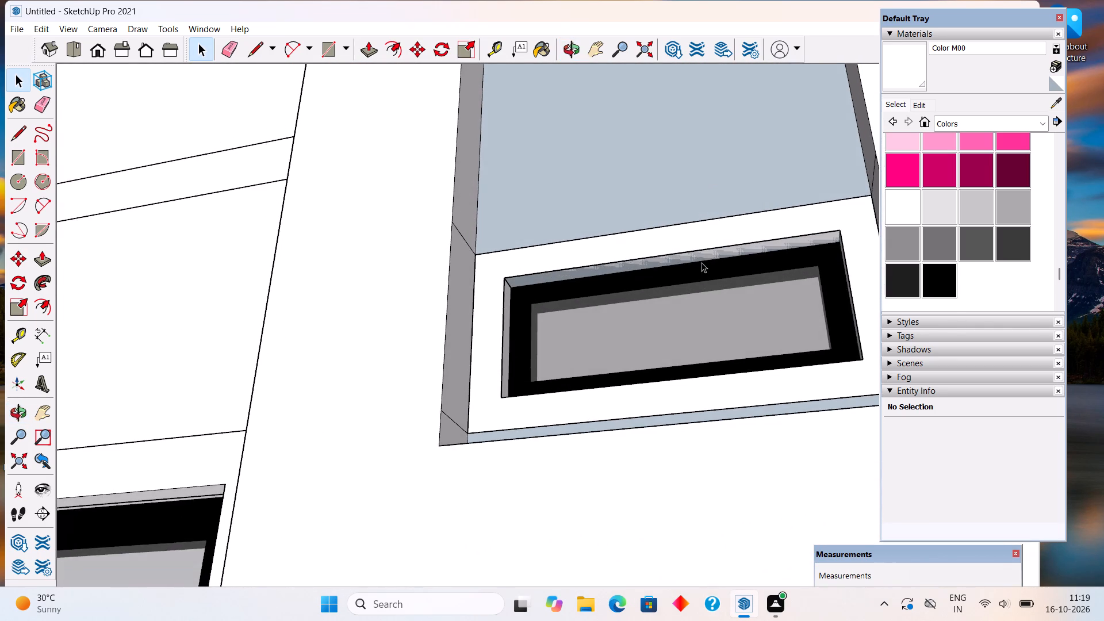
scroll(700, 241, "up", 2)
left_click(703, 259)
key("Delete")
scroll(346, 280, "down", 6)
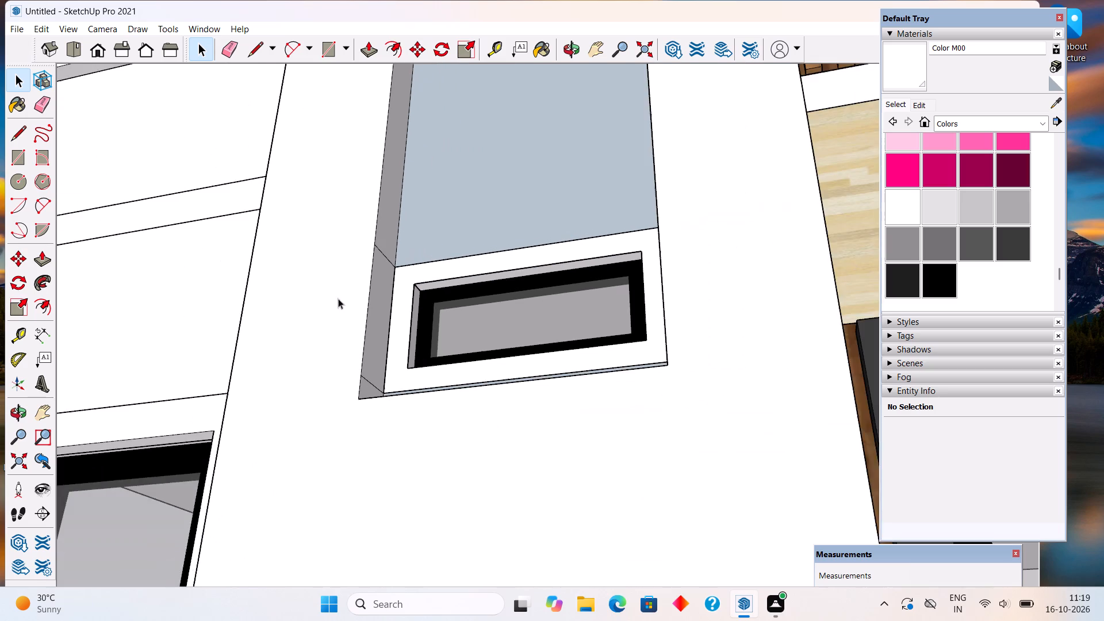
middle_click_drag(436, 430, 738, 556)
scroll(647, 351, "up", 5)
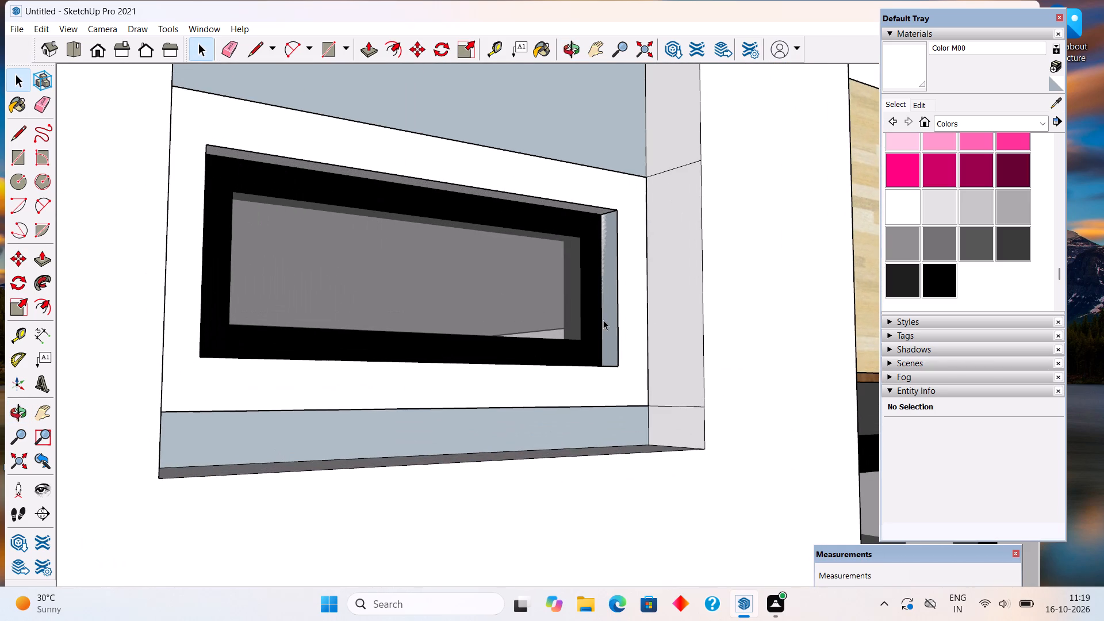
left_click(605, 327)
key("Delete")
Delete the overlapping front face covering the white frame of the middle-storey small window.
scroll(578, 250, "down", 4)
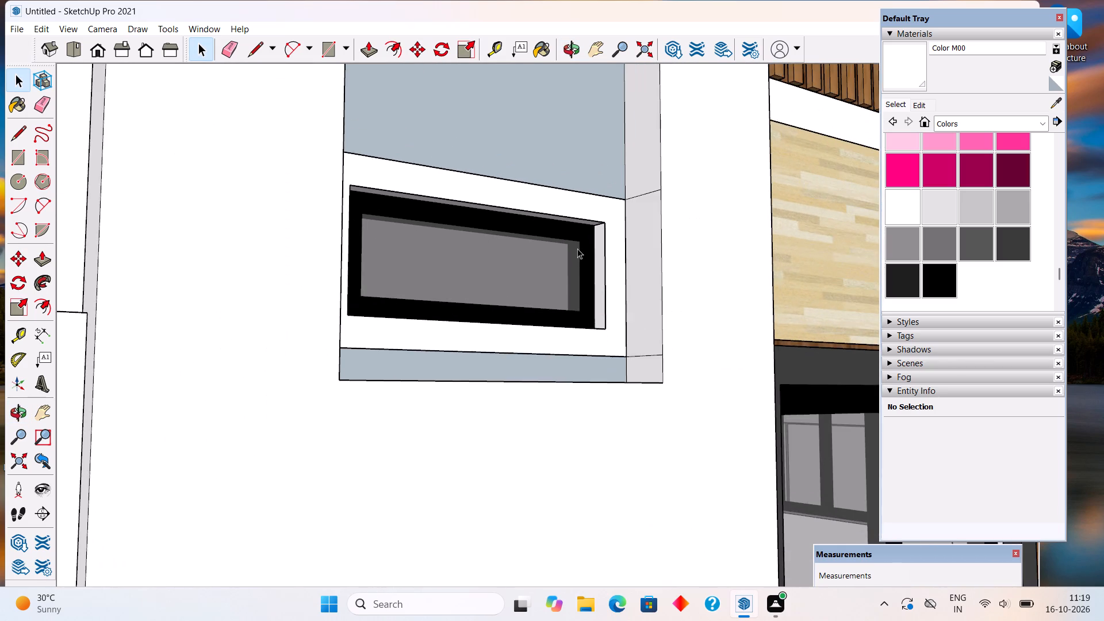
scroll(580, 247, "down", 5)
middle_click_drag(570, 252, 522, 465)
scroll(522, 462, "down", 12)
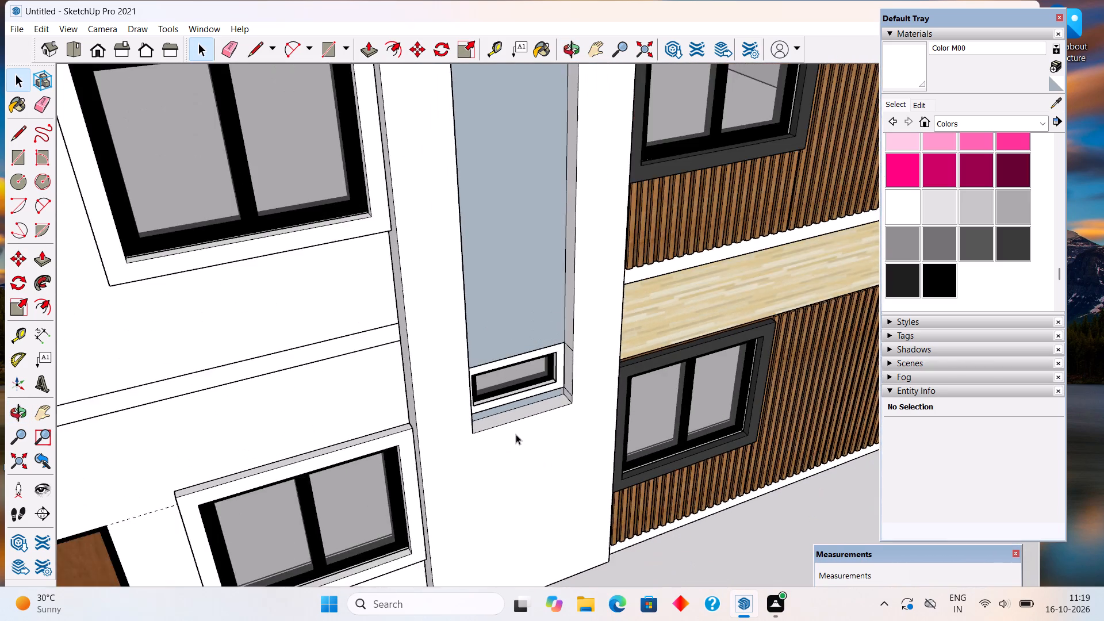
scroll(516, 434, "down", 2)
scroll(513, 170, "up", 16)
left_click(558, 205)
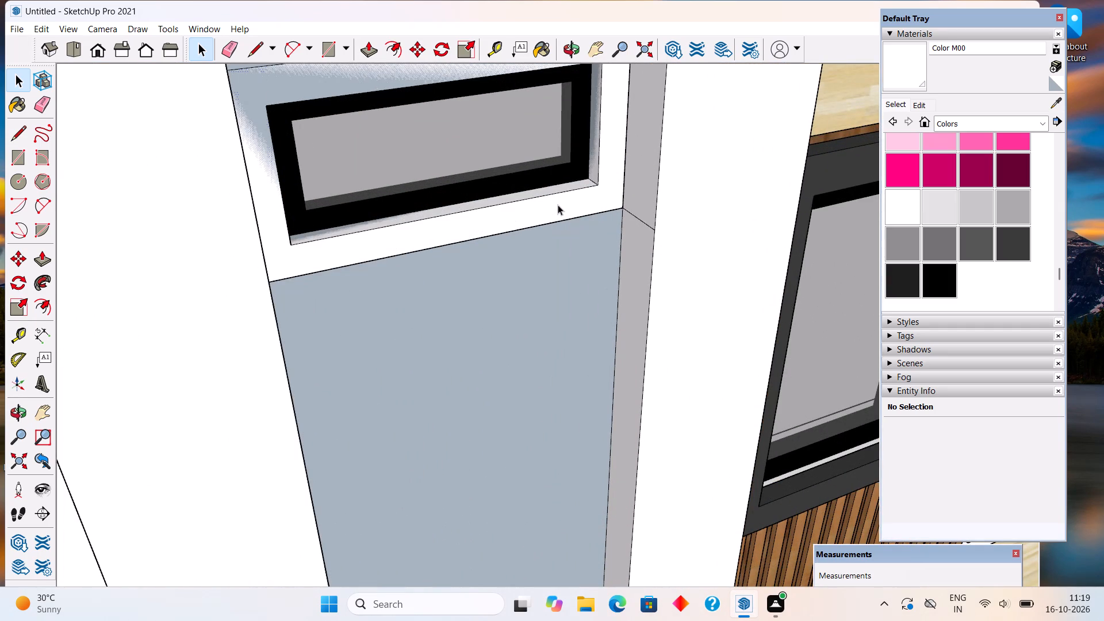
key("Delete")
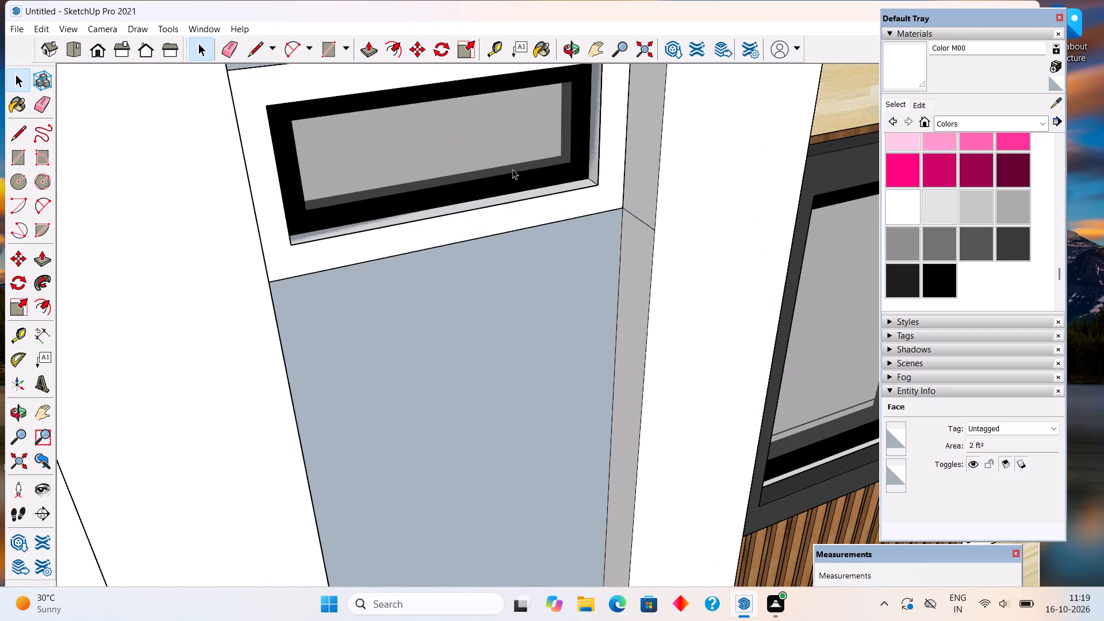
Delete the overlapping bottom and both side reveal faces inside the middle-storey small window's frame.
left_click(499, 158)
scroll(545, 172, "up", 5)
left_click(623, 182)
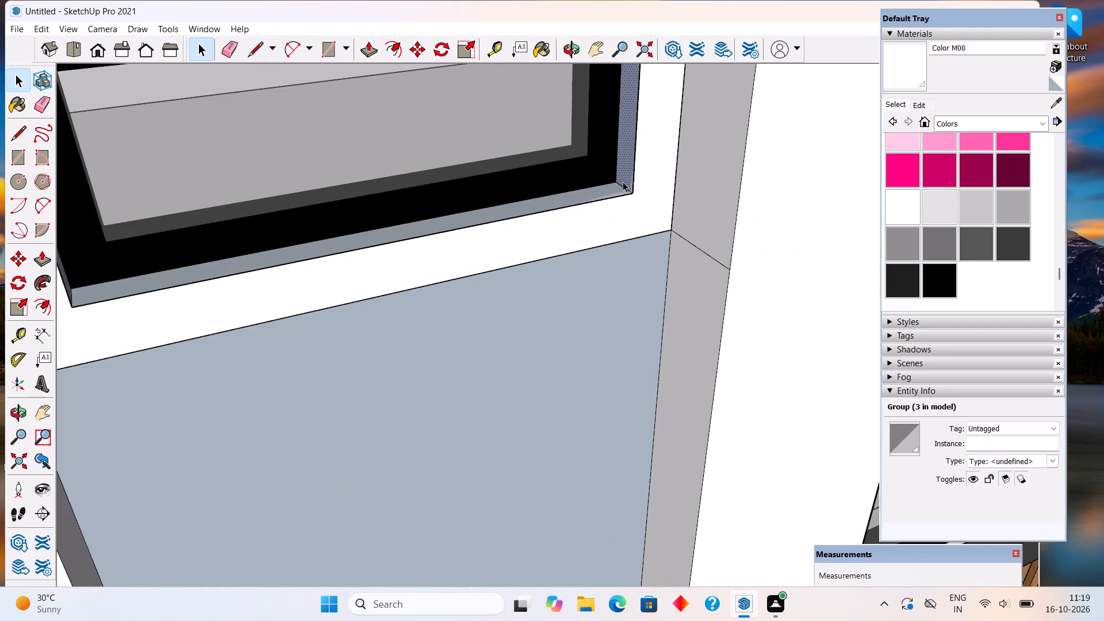
key("Delete")
left_click(608, 195)
key("Delete")
scroll(608, 195, "down", 5)
middle_click_drag(577, 202, 354, 223)
left_click(274, 145)
key("Delete")
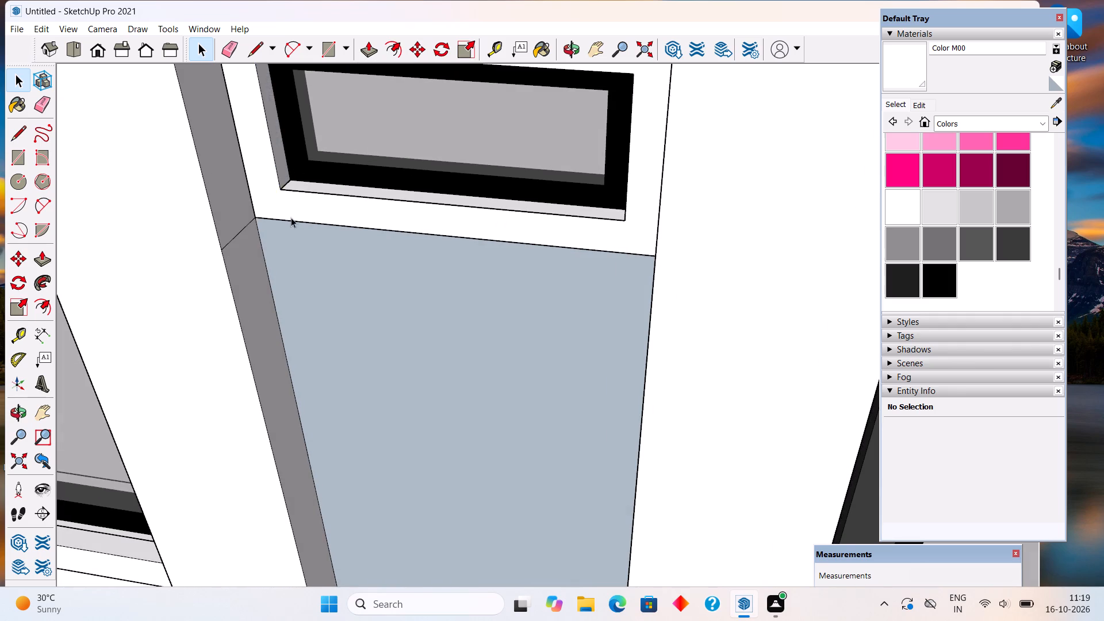
Delete the overlapping top reveal face inside the middle-storey small window's frame.
scroll(291, 217, "down", 11)
middle_click_drag(383, 339, 445, 195)
scroll(445, 195, "down", 10)
middle_click_drag(453, 184, 473, 144)
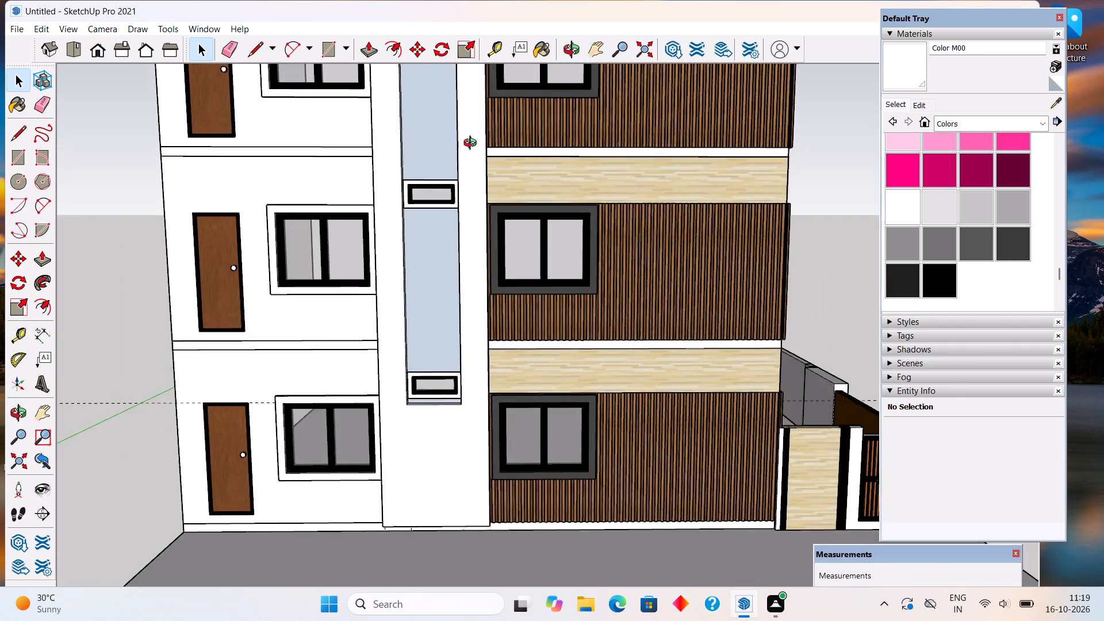
middle_click_drag(473, 144, 477, 75)
scroll(430, 141, "up", 11)
middle_click_drag(457, 177, 470, 120)
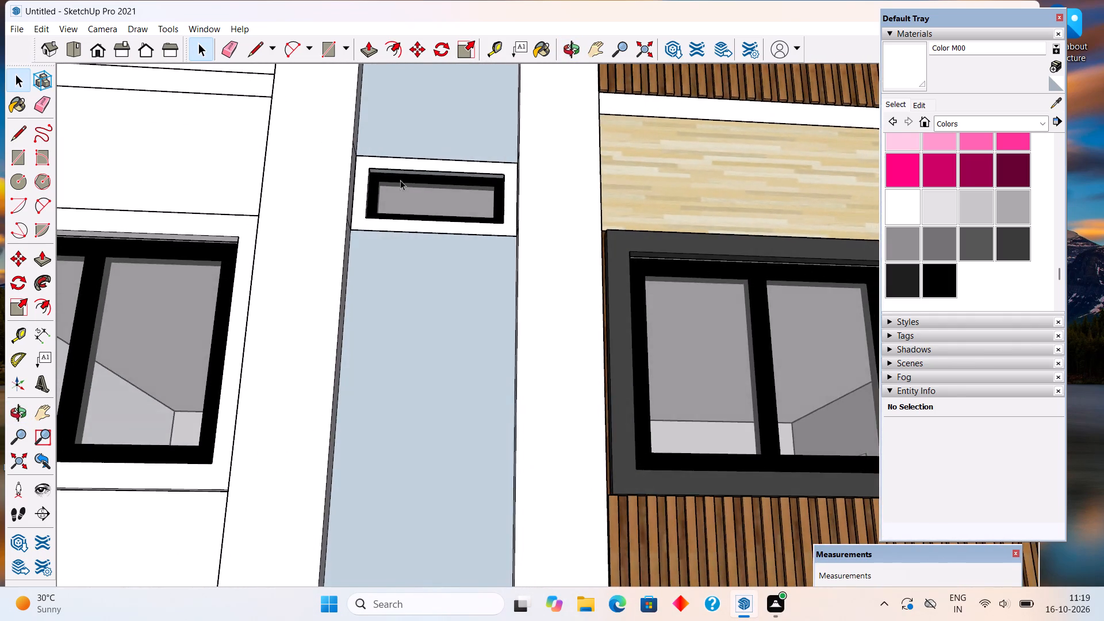
scroll(402, 180, "up", 12)
left_click(421, 167)
key("Delete")
Delete the overlapping front face covering the white frame of the top-storey small window.
scroll(421, 167, "down", 6)
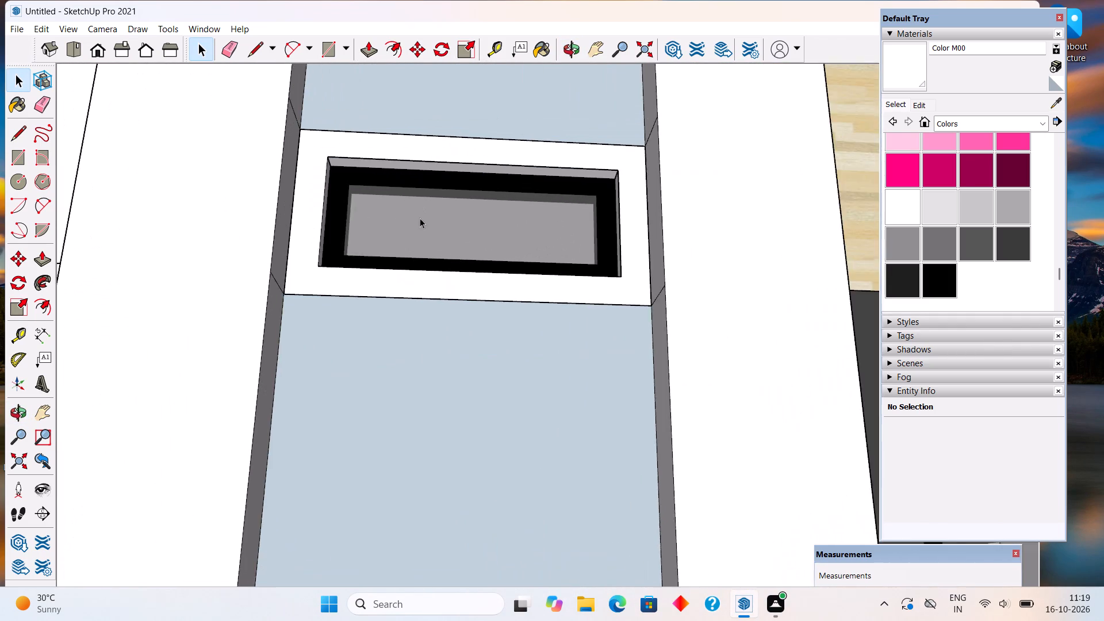
scroll(420, 218, "down", 20)
scroll(420, 218, "down", 7)
scroll(445, 112, "up", 3)
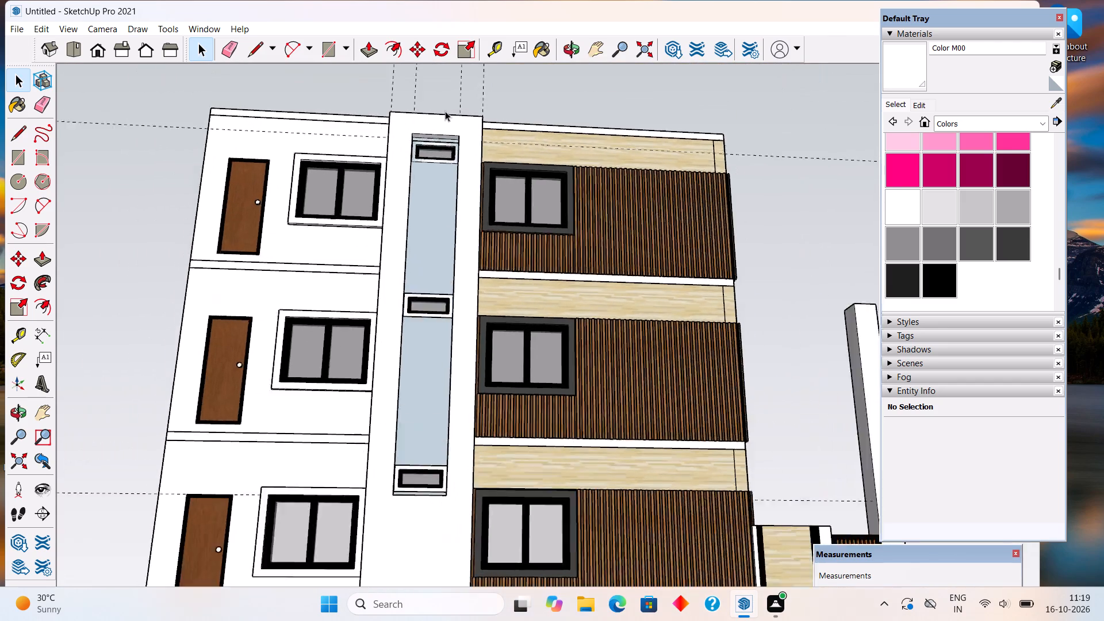
scroll(445, 111, "up", 18)
left_click(441, 154)
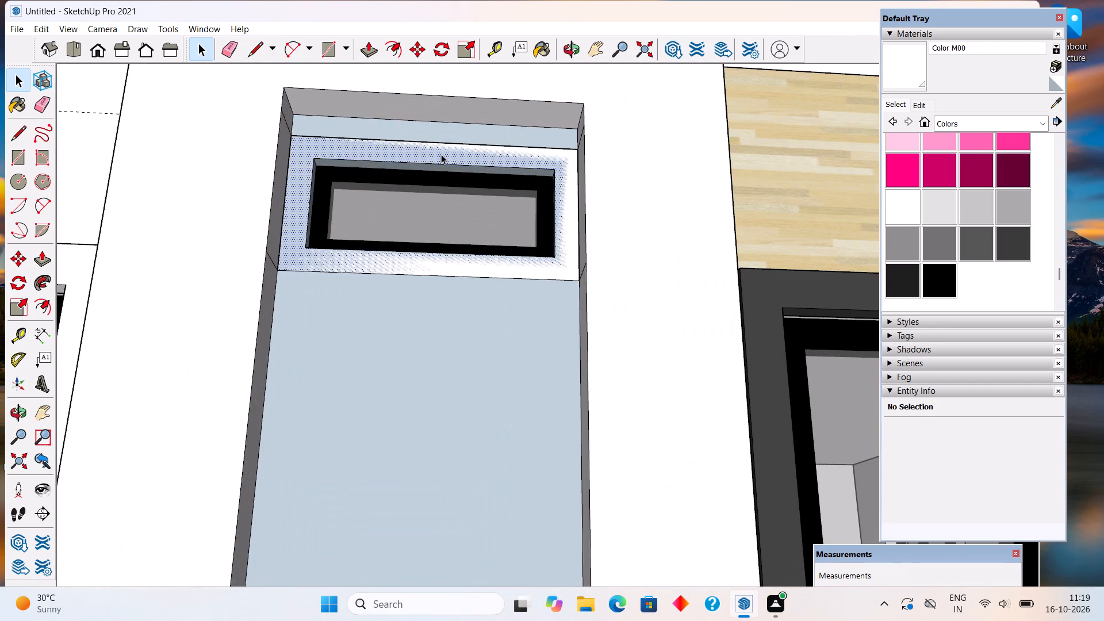
key("Delete")
Delete the overlapping top, bottom and both side reveal faces inside the top-storey small window's frame.
left_click(446, 170)
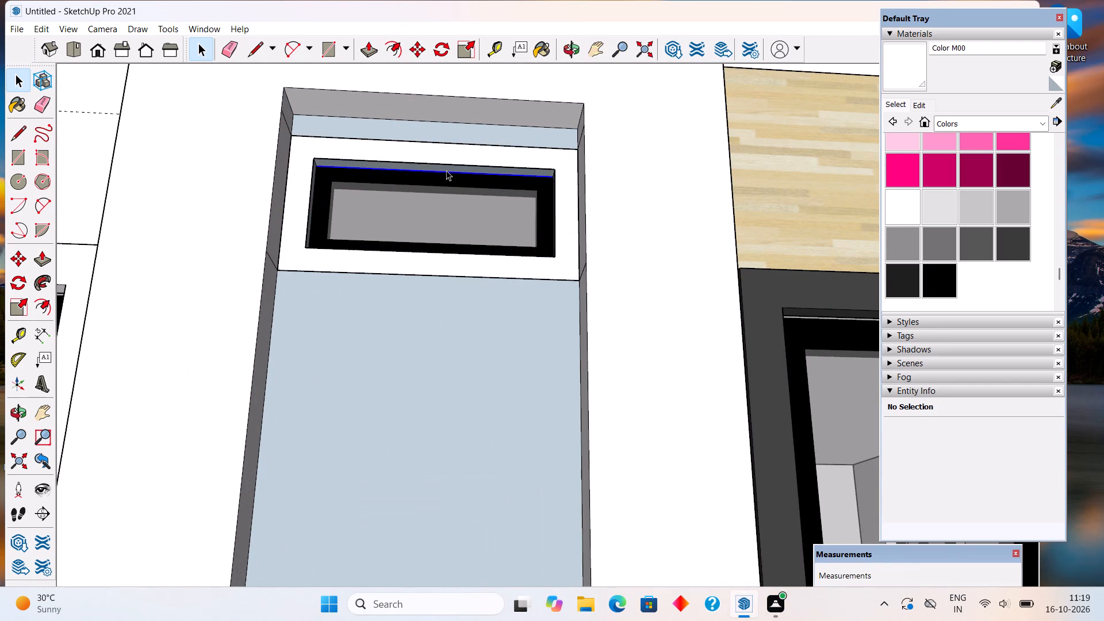
scroll(450, 167, "up", 6)
left_click(451, 167)
key("Delete")
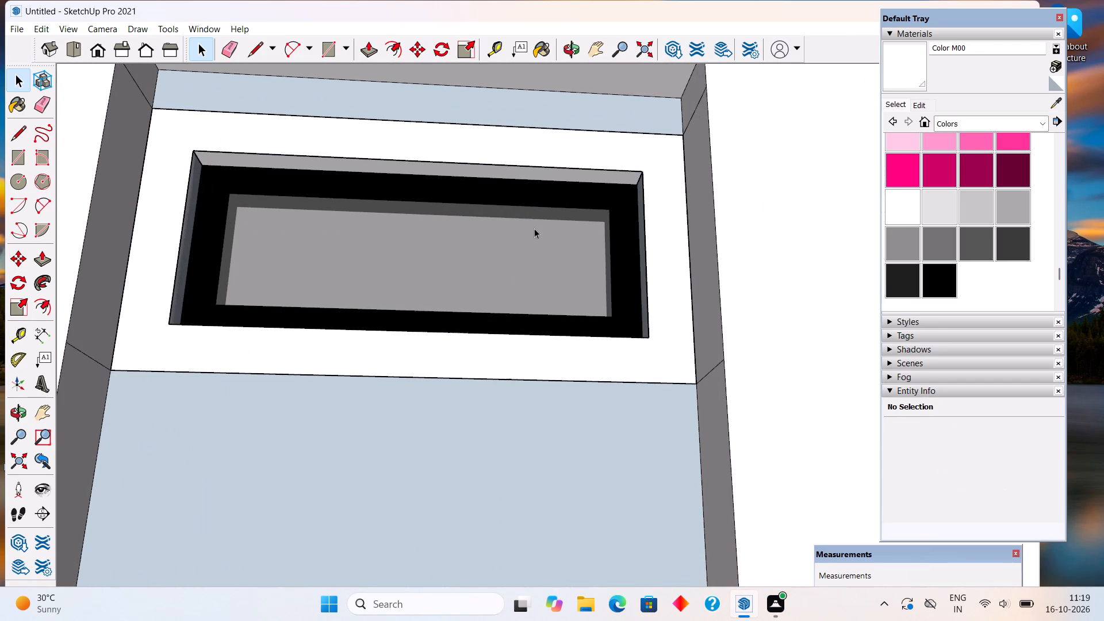
middle_click_drag(643, 302, 726, 589)
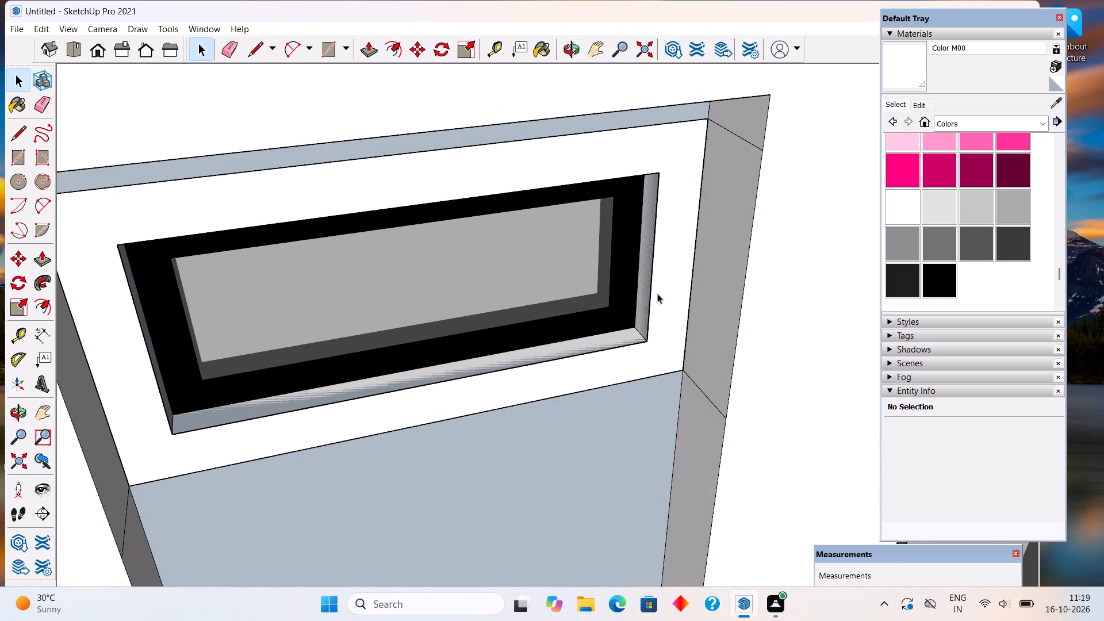
left_click(645, 313)
key("Delete")
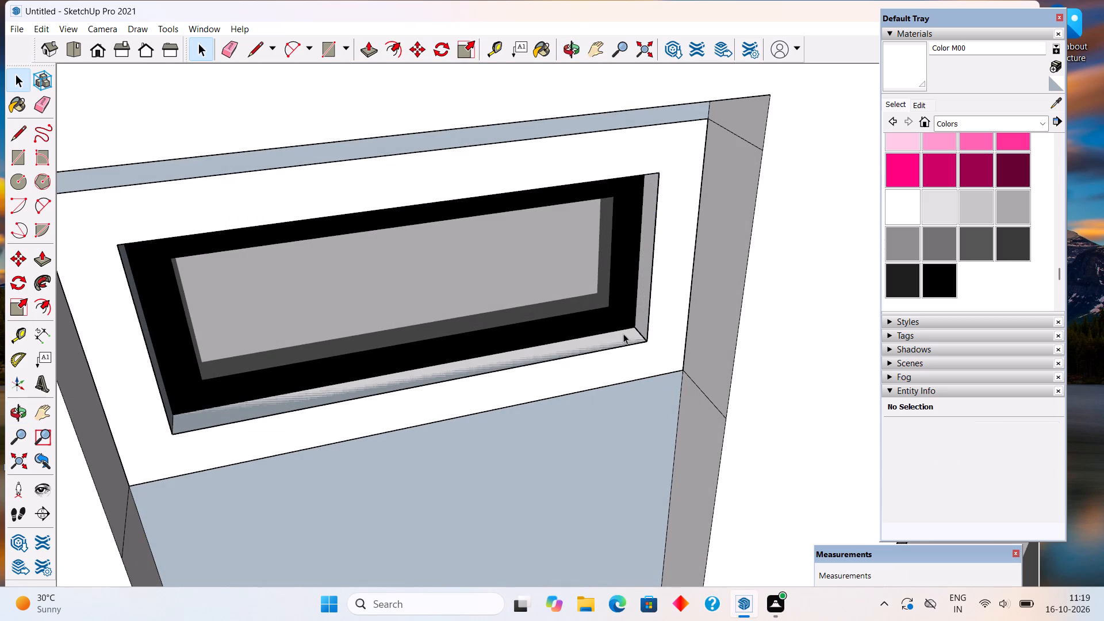
left_click(623, 343)
key("Delete")
middle_click_drag(323, 336, 160, 334)
scroll(194, 300, "up", 6)
left_click(218, 275)
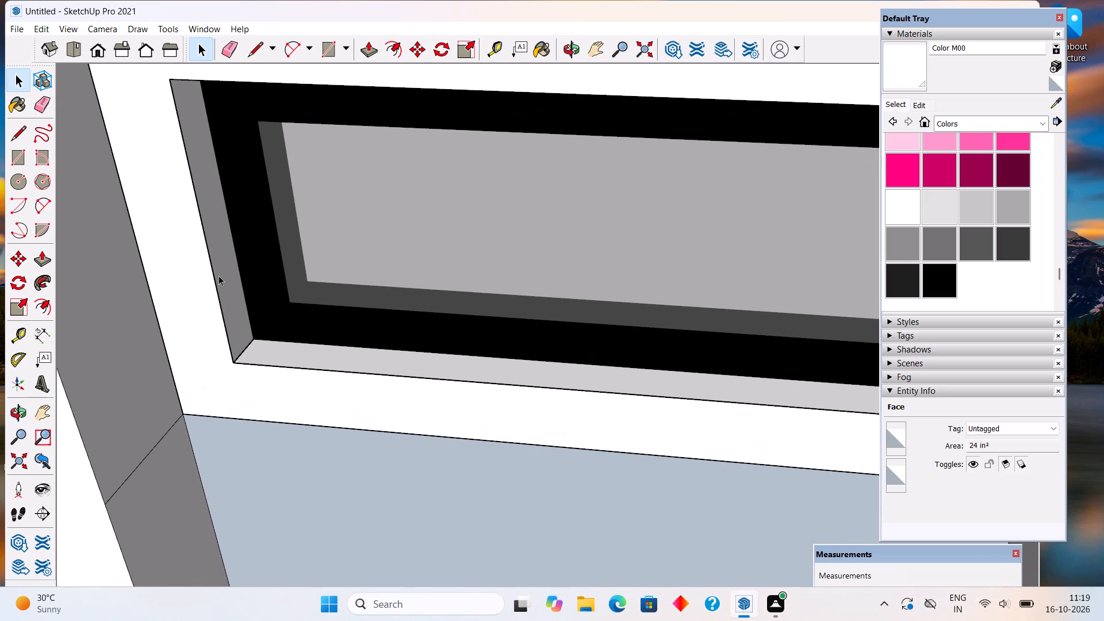
key("Delete")
Delete the leftover dividing edges on both side walls of the recess beside the top-storey small window.
scroll(266, 267, "down", 12)
middle_click_drag(339, 280, 74, 167)
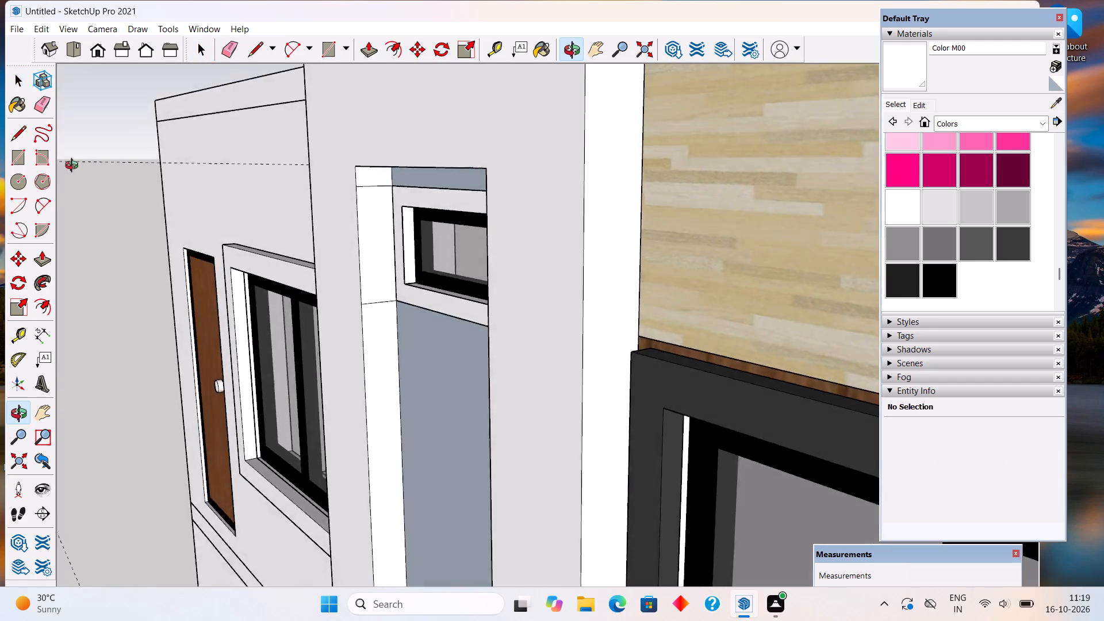
middle_click_drag(74, 167, 251, 241)
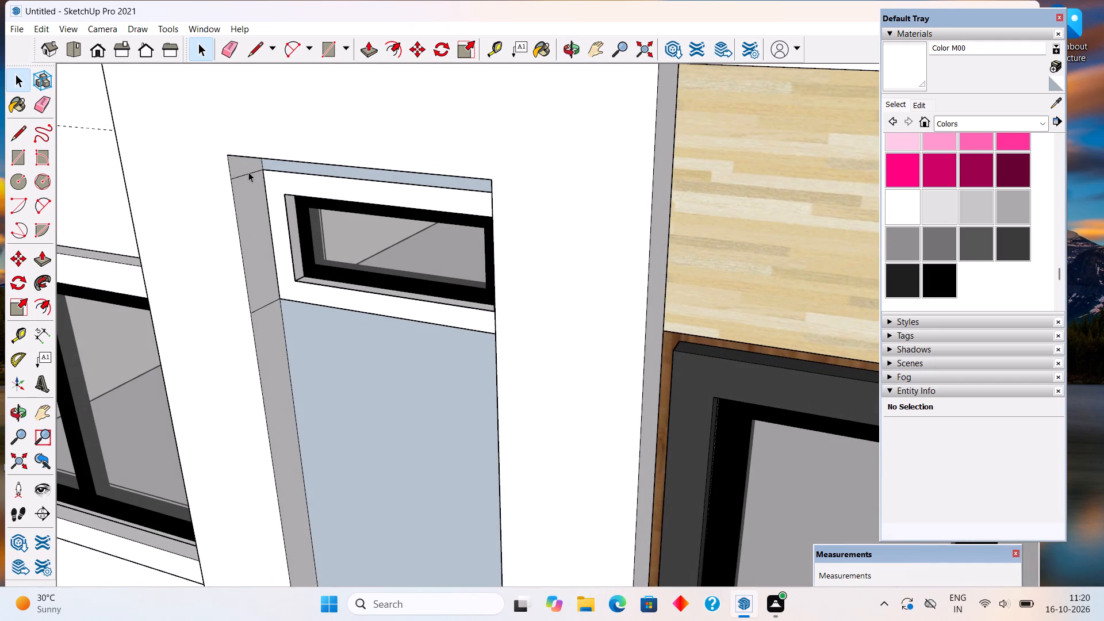
left_click(248, 174)
key("Delete")
left_click(263, 308)
key("Delete")
middle_click_drag(320, 317, 641, 286)
scroll(593, 208, "up", 4)
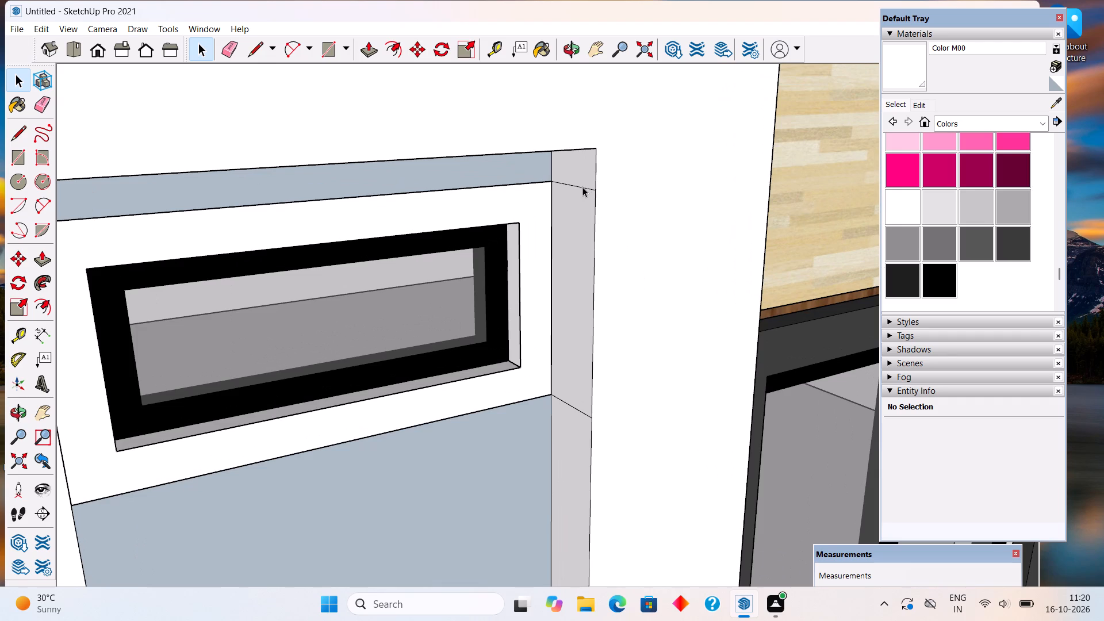
left_click(582, 187)
key("Delete")
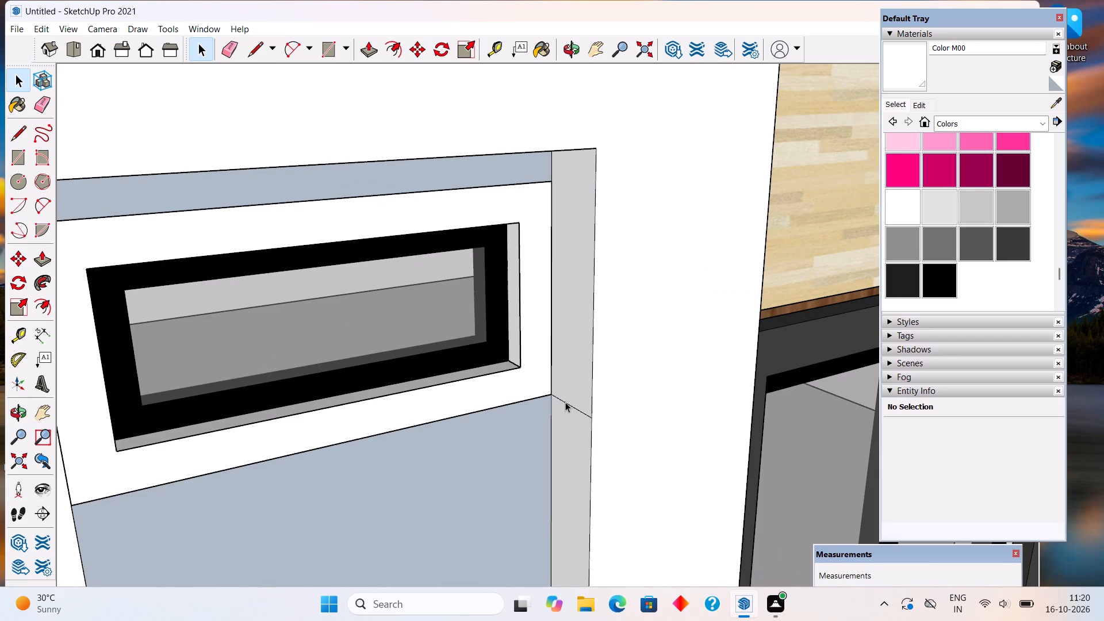
left_click(565, 402)
key("Delete")
Push the recess back faces directly below and above the top-storey small window 1" inward.
left_click(527, 427)
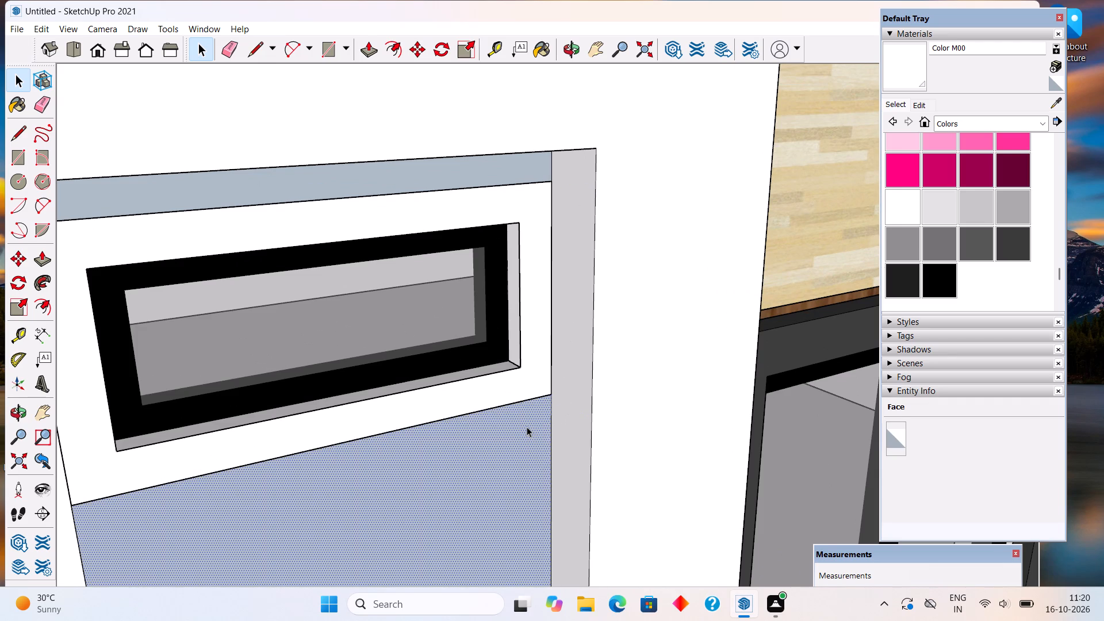
key("p")
left_click(527, 427)
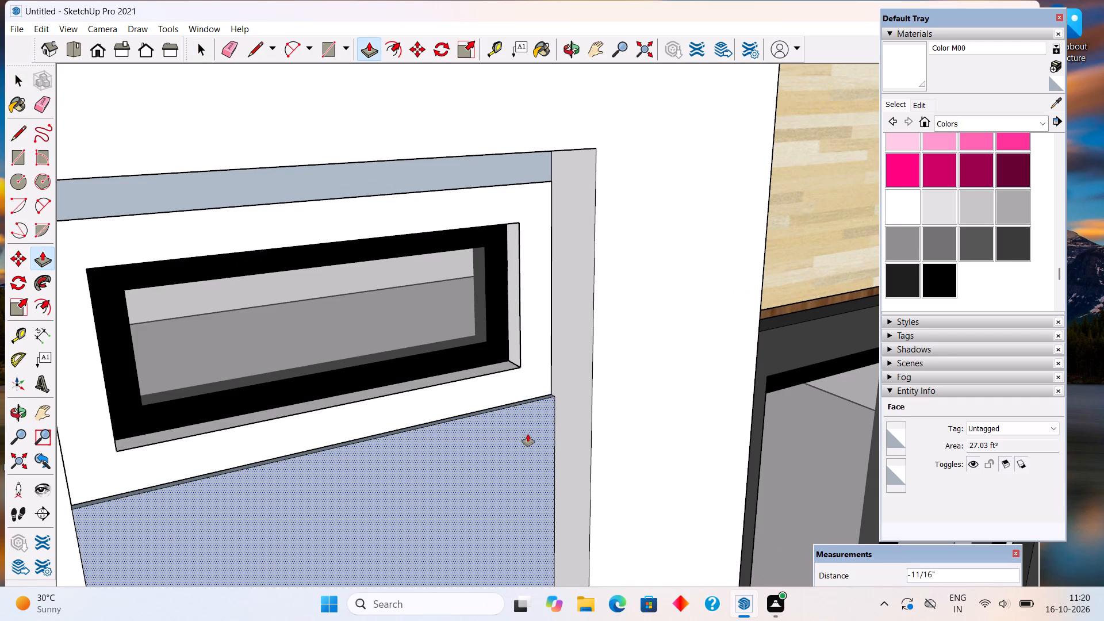
type("1\"")
key("Return")
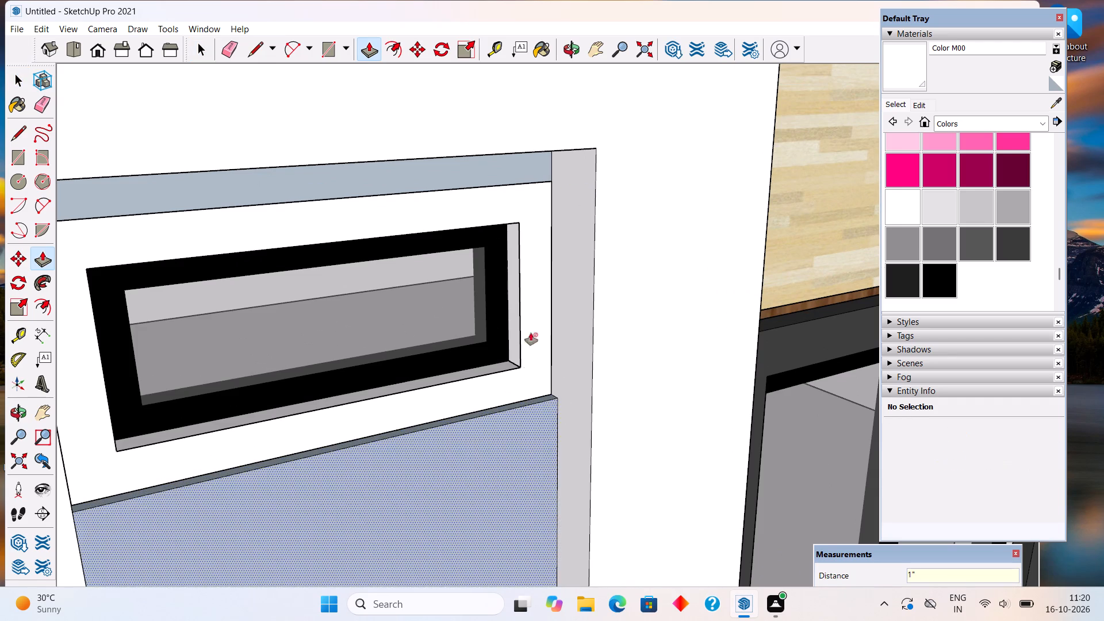
double_click(516, 170)
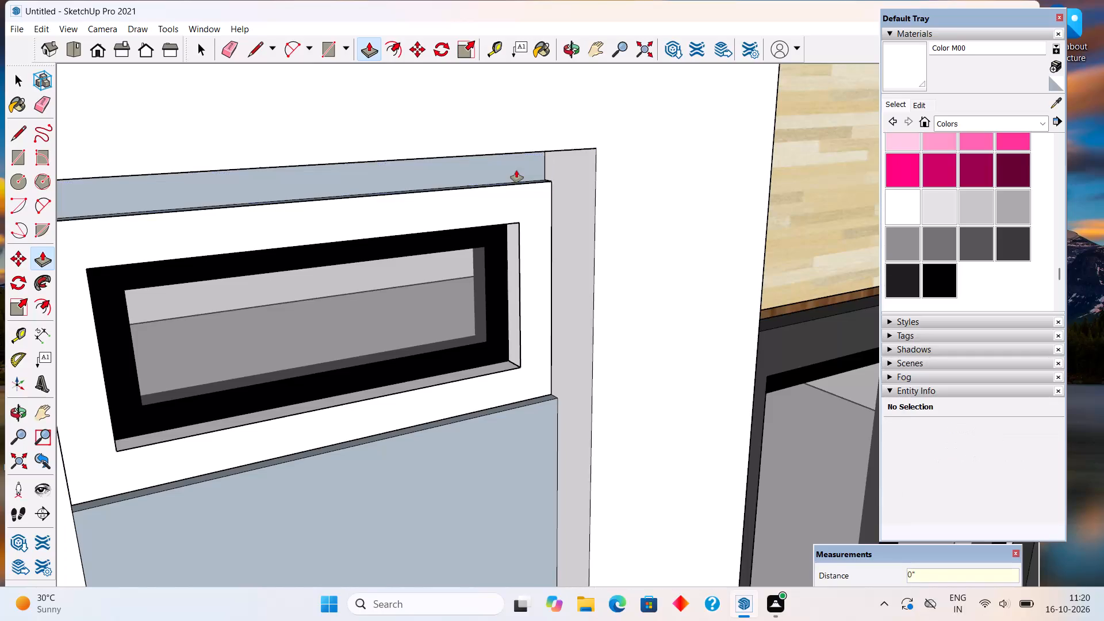
key("ctrl+z")
left_click(516, 170)
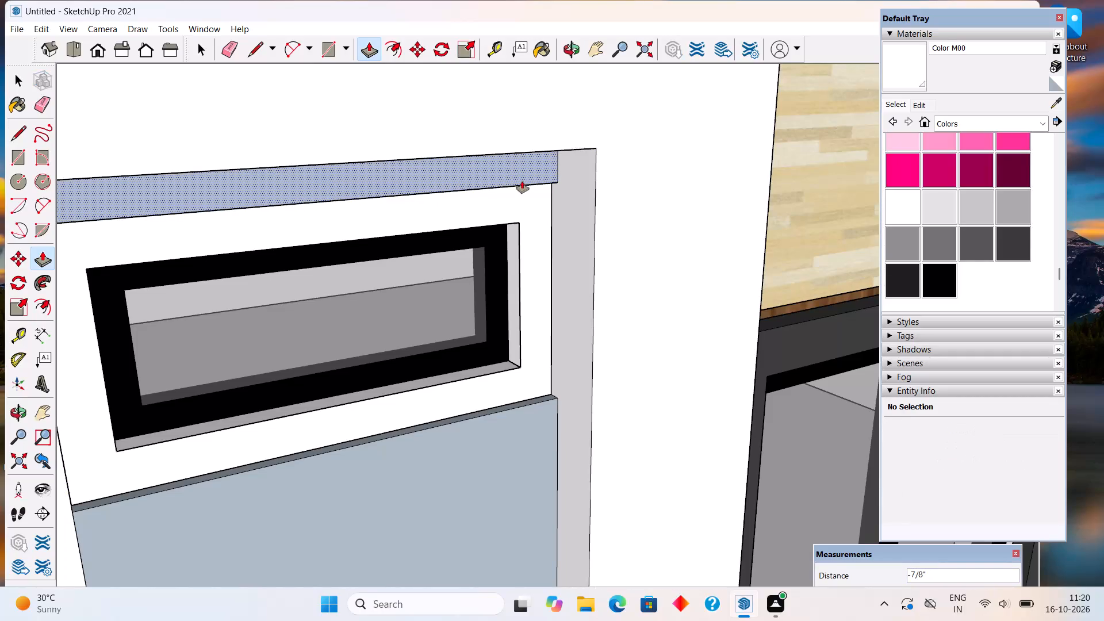
type("1\"")
key("Return")
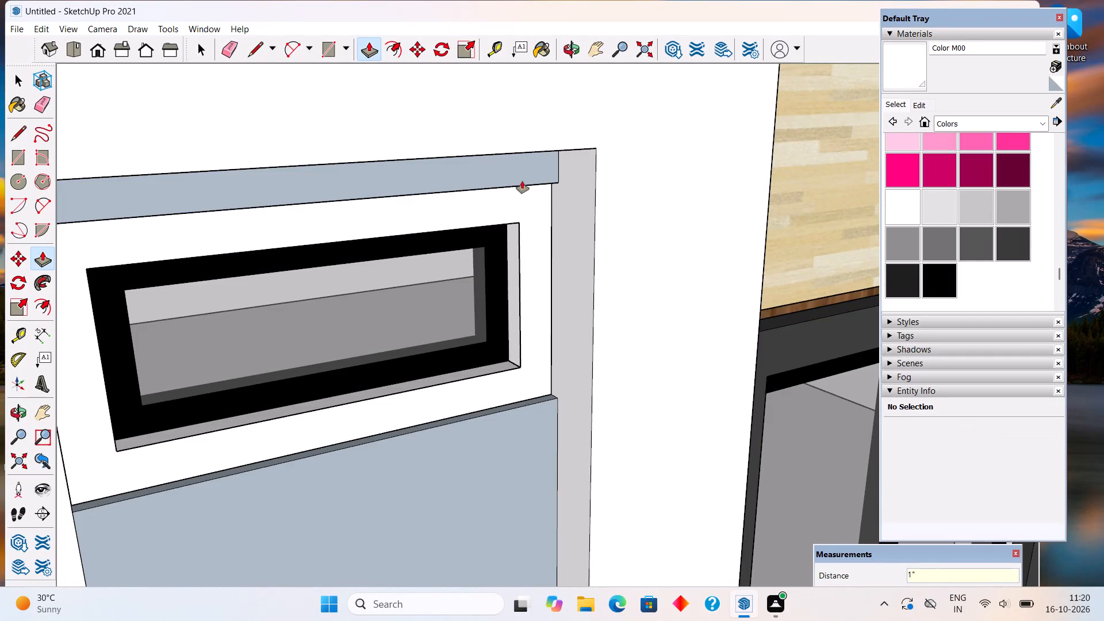
Push the recess back faces below the middle-storey small window and below the lowest small window 1" inward.
scroll(522, 181, "down", 5)
scroll(545, 323, "down", 11)
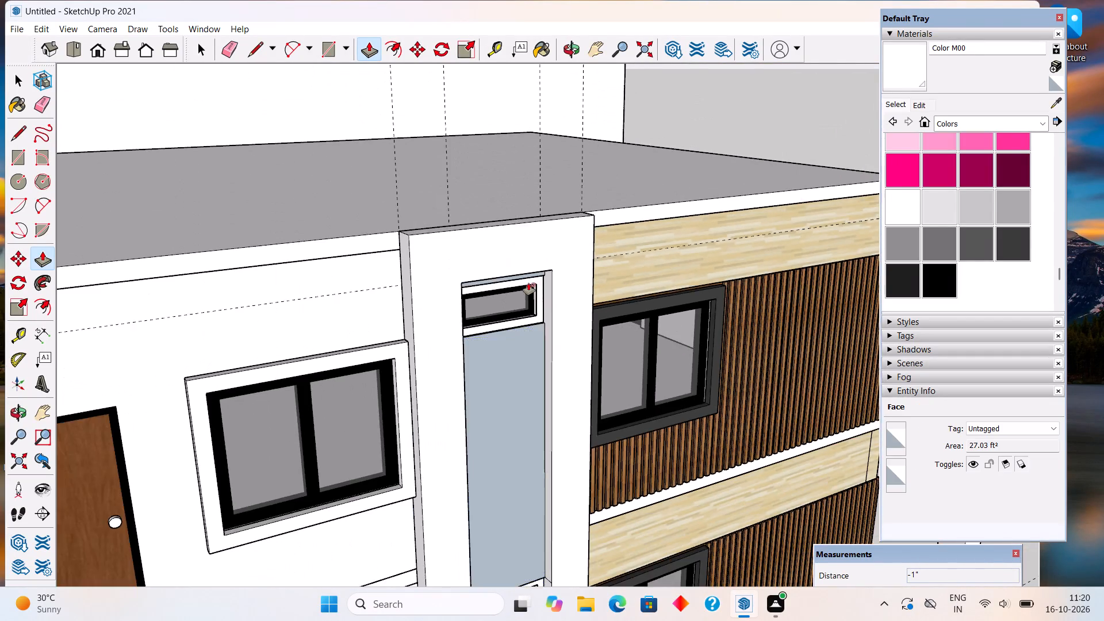
scroll(528, 283, "down", 10)
scroll(531, 465, "up", 5)
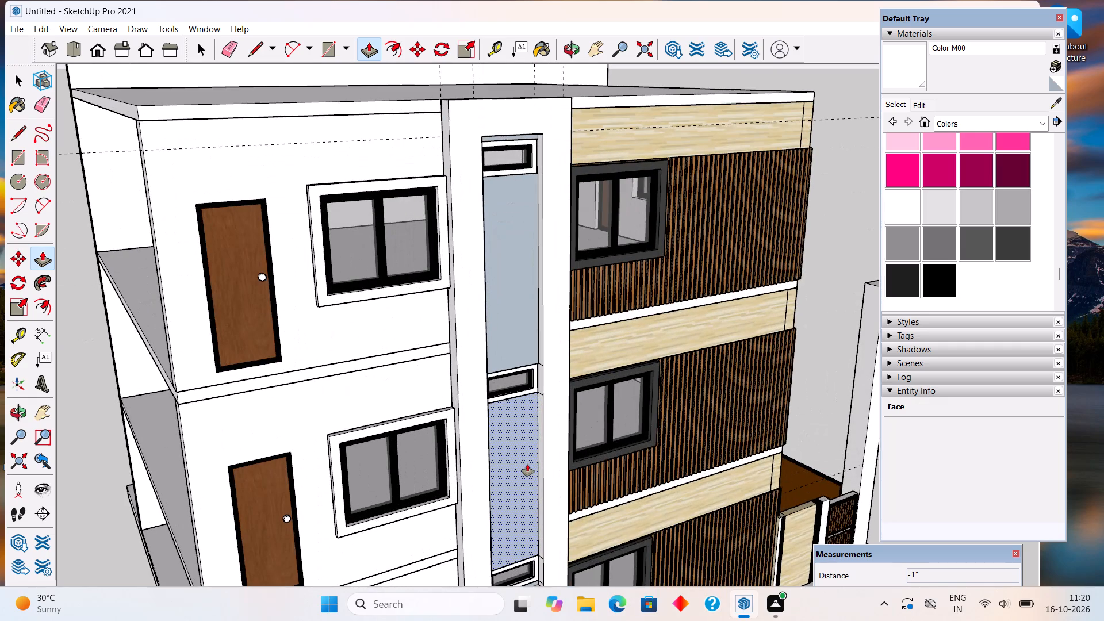
left_click(527, 464)
type("1\"")
key("Return")
scroll(536, 366, "down", 6)
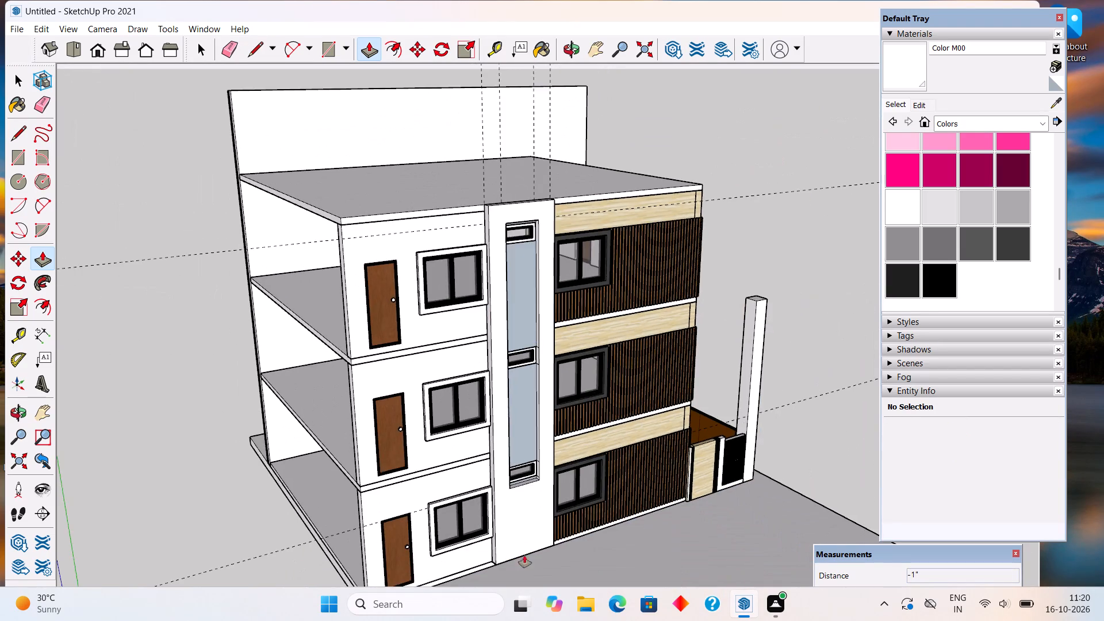
scroll(524, 539, "up", 16)
left_click(522, 436)
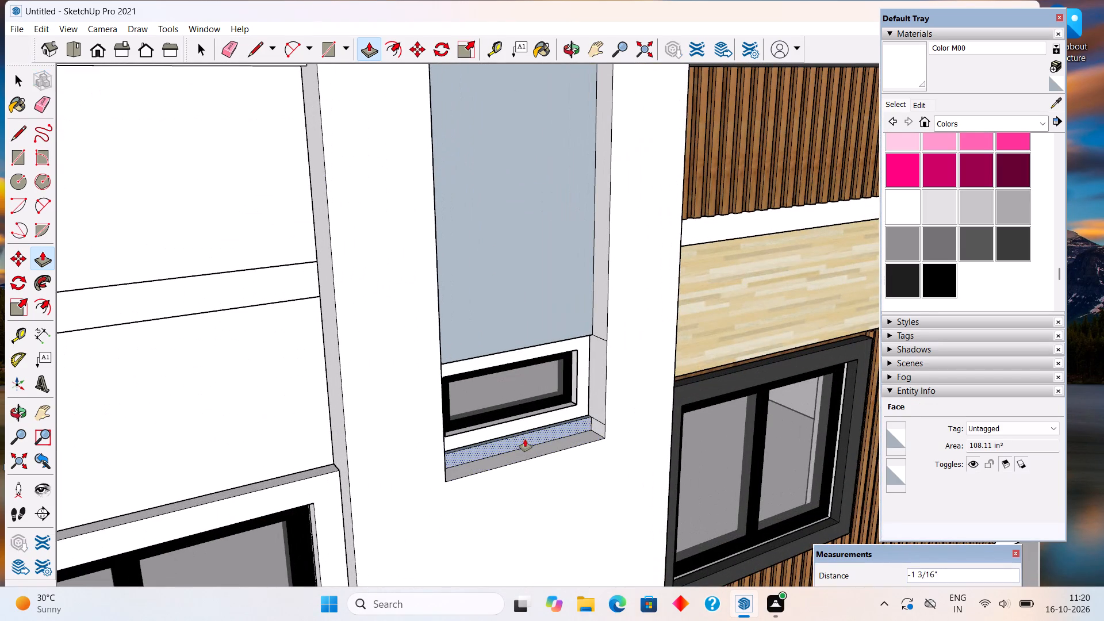
type("1\"")
key("Return")
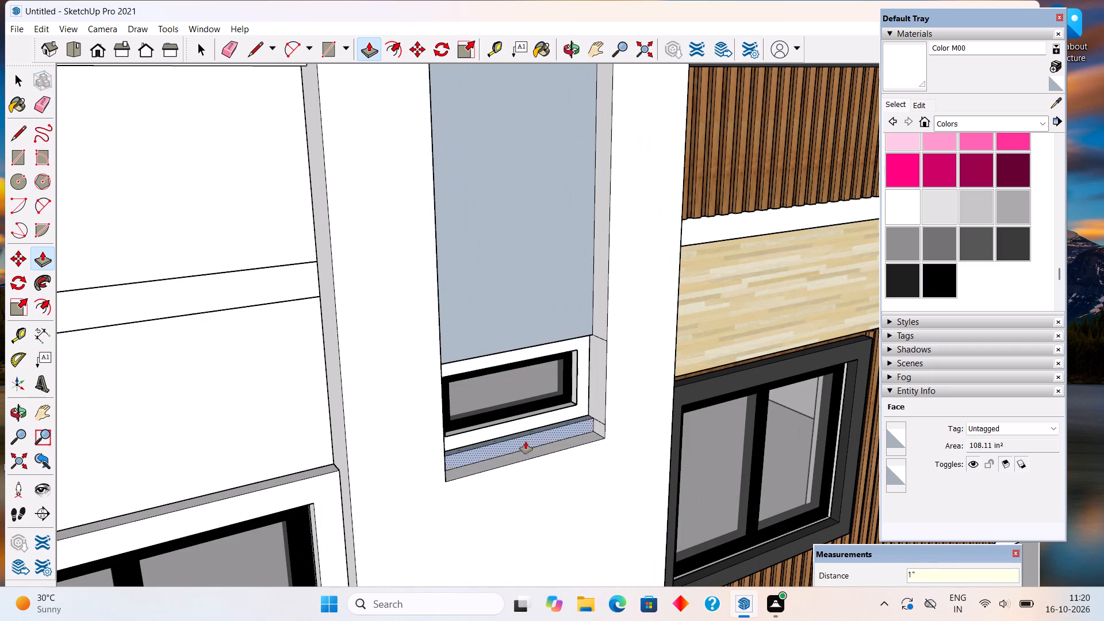
key("space")
Delete the leftover dividing edges on both side walls of the recess beside the lowest small window.
scroll(545, 410, "up", 3)
scroll(611, 320, "up", 3)
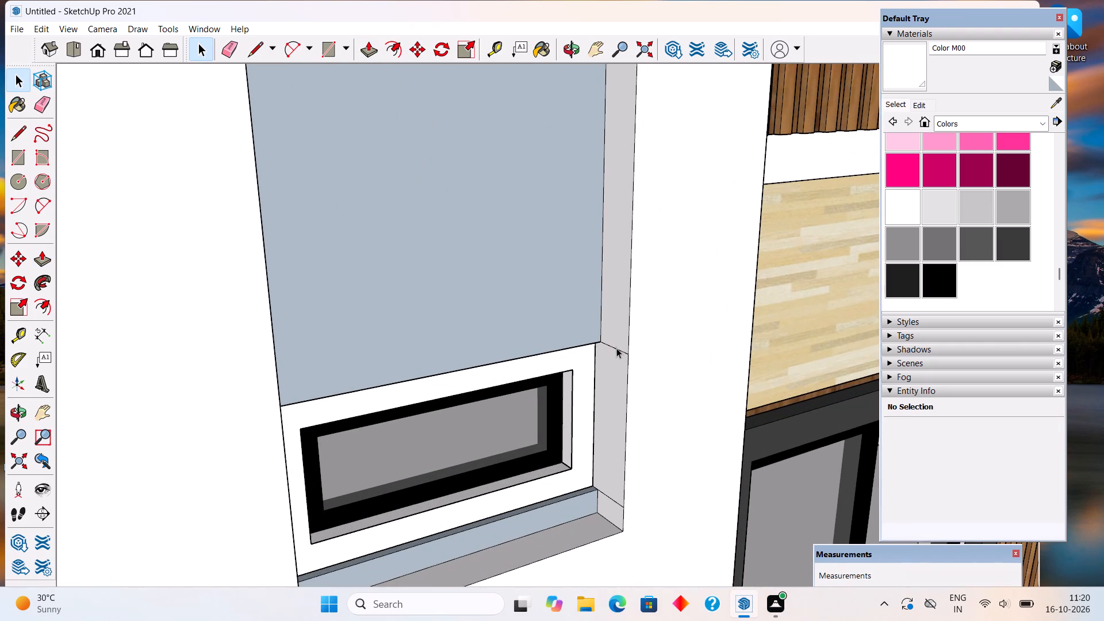
left_click(616, 348)
key("Delete")
left_click(618, 501)
key("Delete")
middle_click_drag(444, 372, 146, 346)
scroll(189, 333, "up", 5)
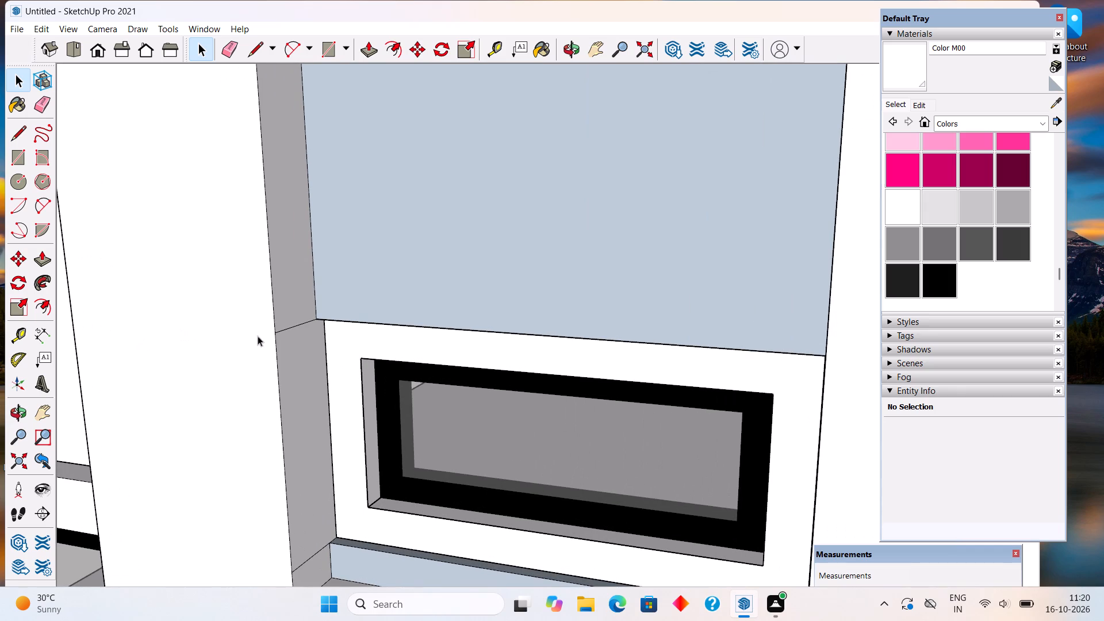
left_click(282, 332)
key("Delete")
scroll(304, 275, "down", 5)
scroll(311, 445, "up", 3)
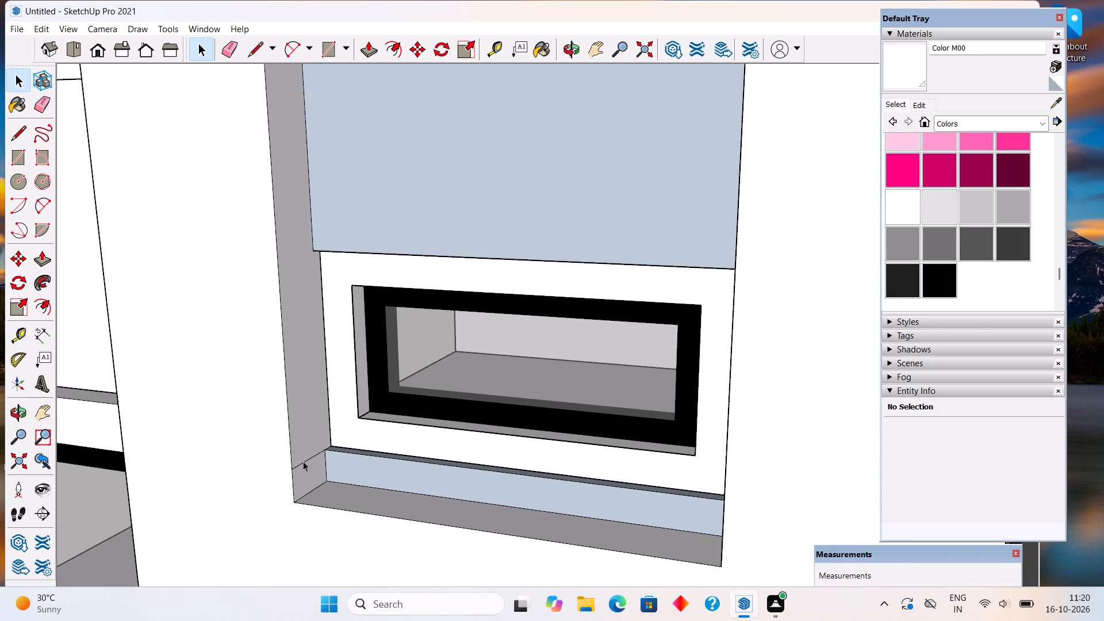
left_click(305, 463)
key("Delete")
Delete the leftover dividing edges on both side walls of the recess beside the middle-storey small window.
scroll(304, 462, "down", 15)
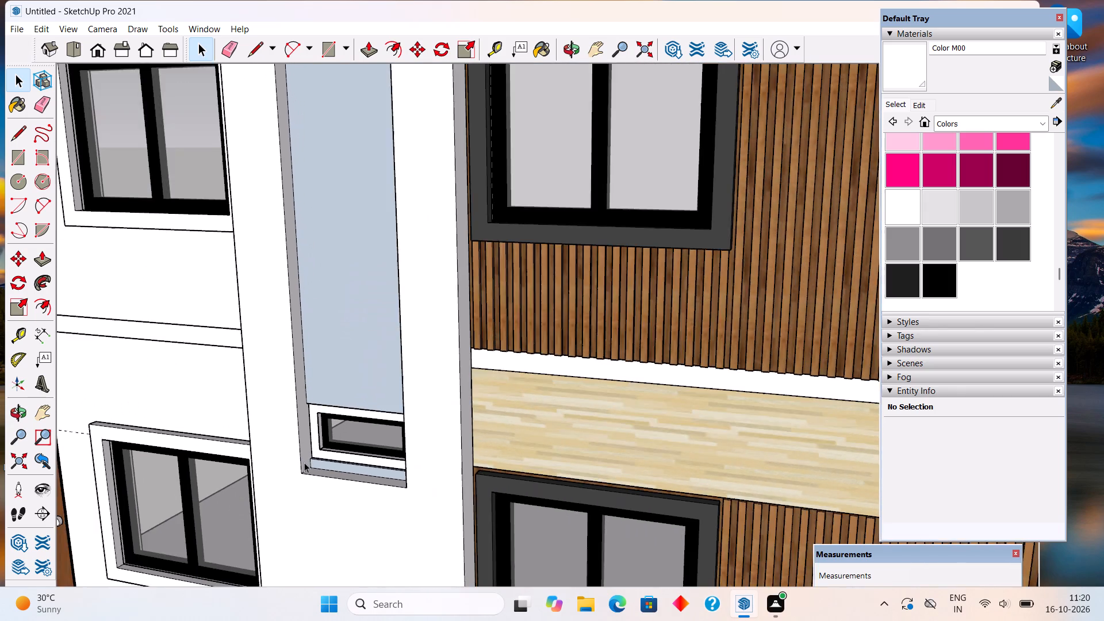
scroll(304, 462, "down", 7)
scroll(291, 219, "up", 9)
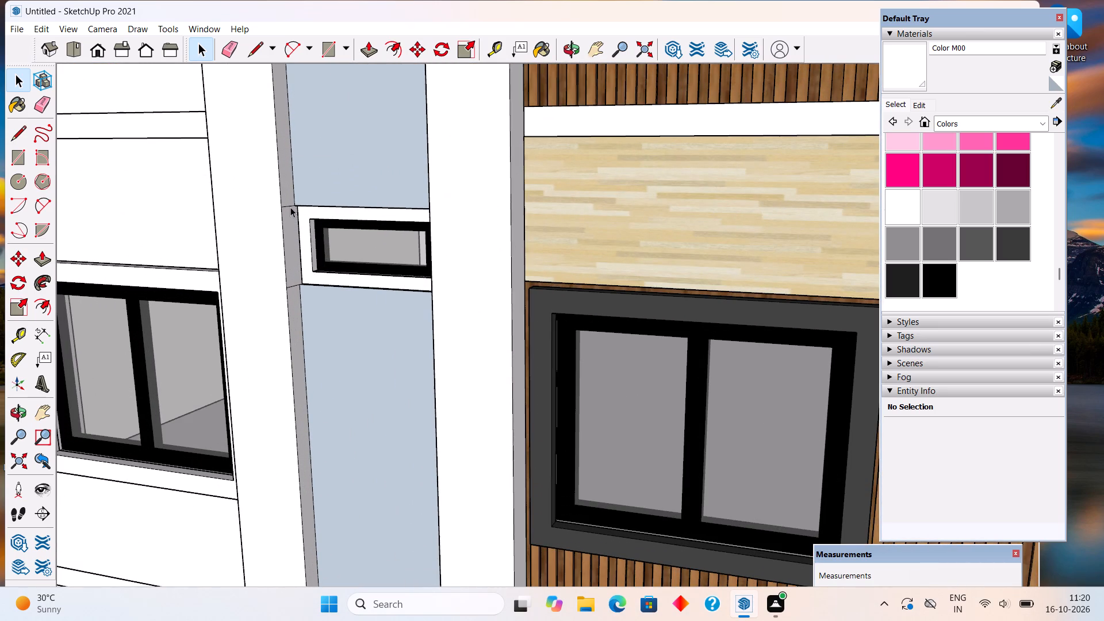
left_click(290, 206)
key("Delete")
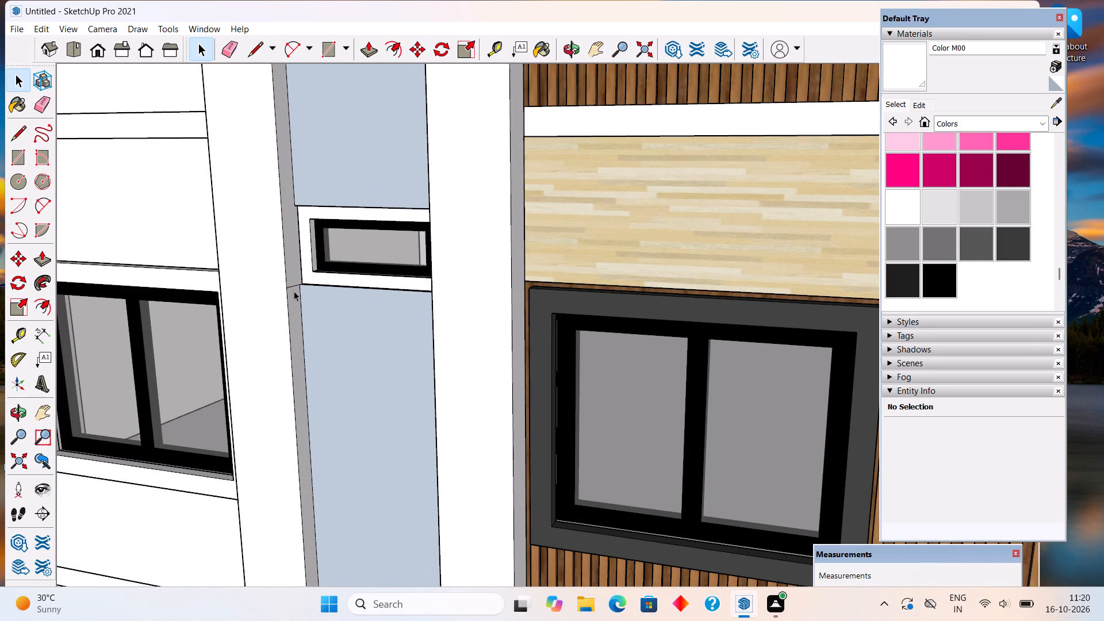
left_click(296, 286)
key("Delete")
middle_click_drag(396, 386, 933, 393)
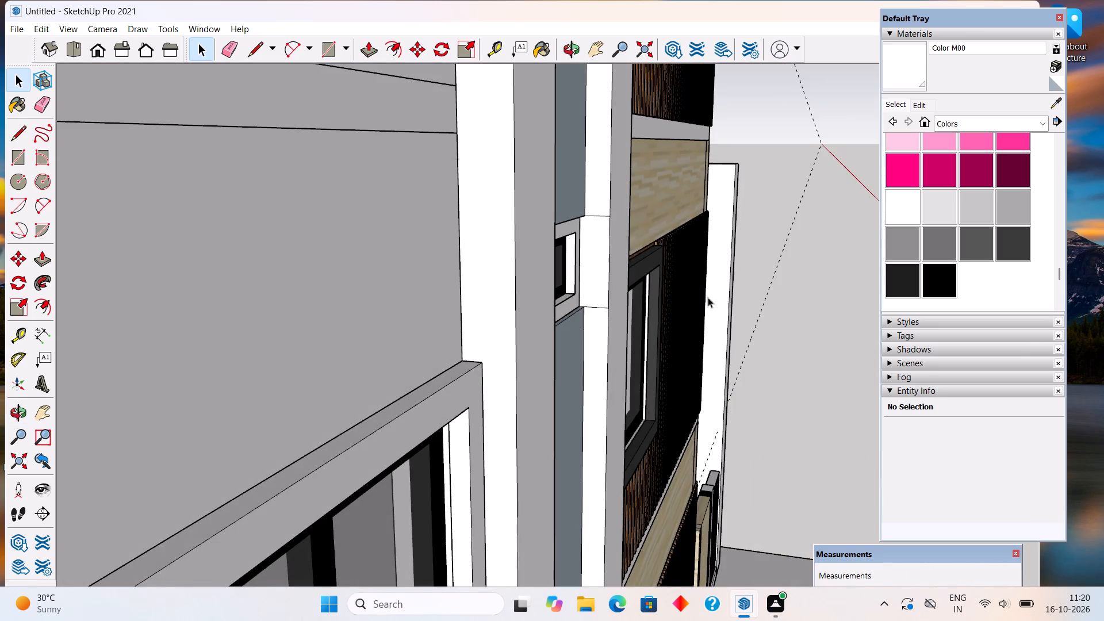
scroll(639, 249, "up", 4)
left_click(563, 191)
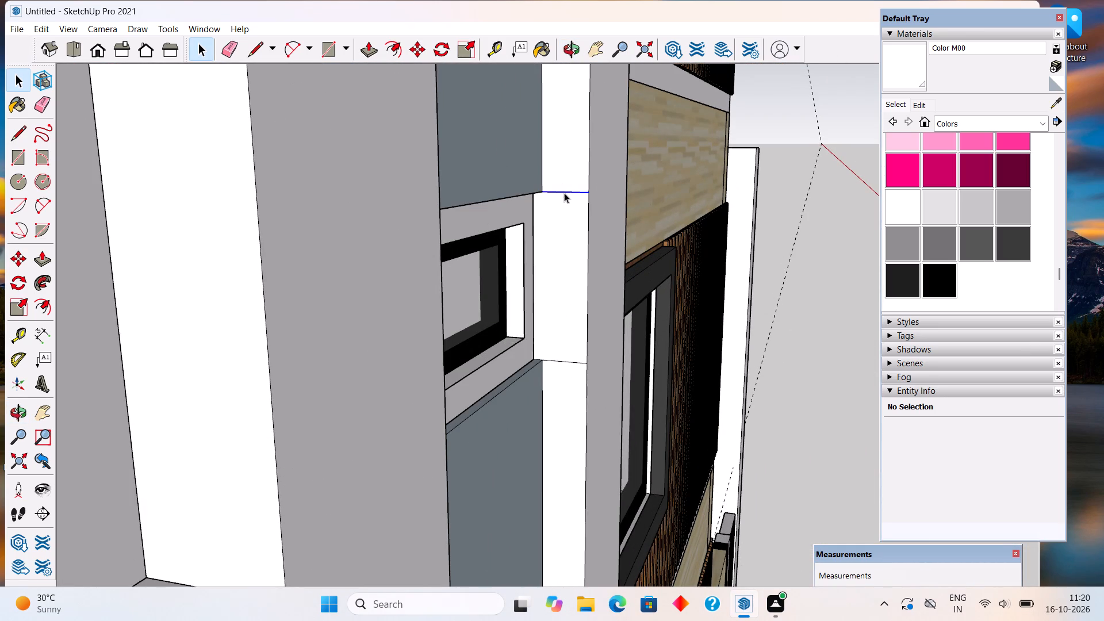
key("Delete")
left_click(573, 362)
key("Delete")
scroll(573, 361, "down", 2)
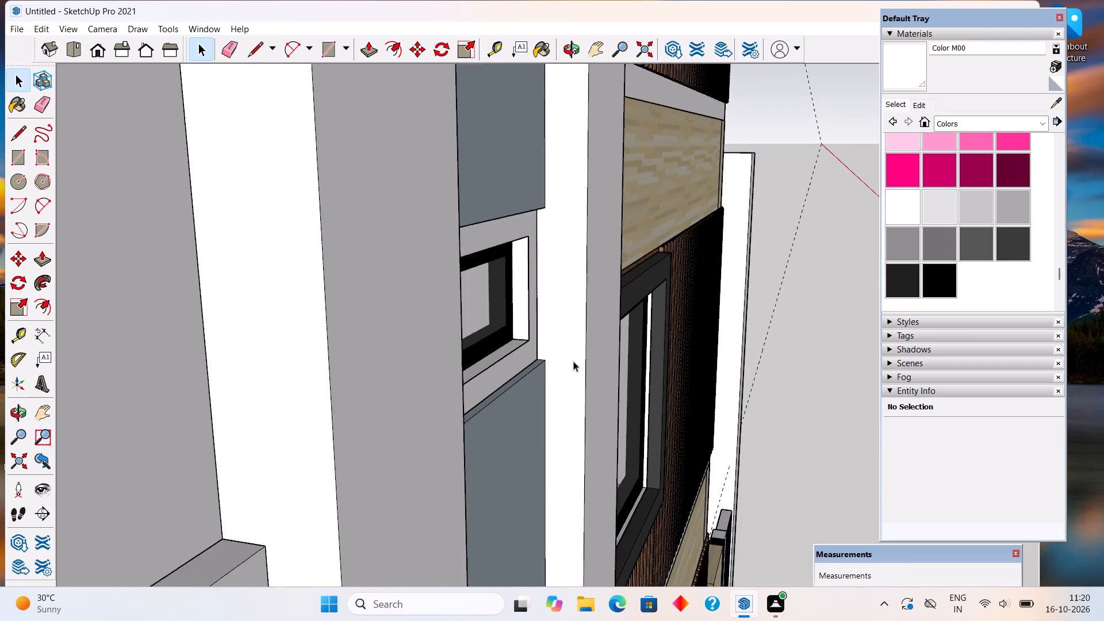
scroll(573, 361, "down", 14)
Paint the recess back face between the top and middle small windows white with Color M00.
middle_click_drag(452, 310, 138, 382)
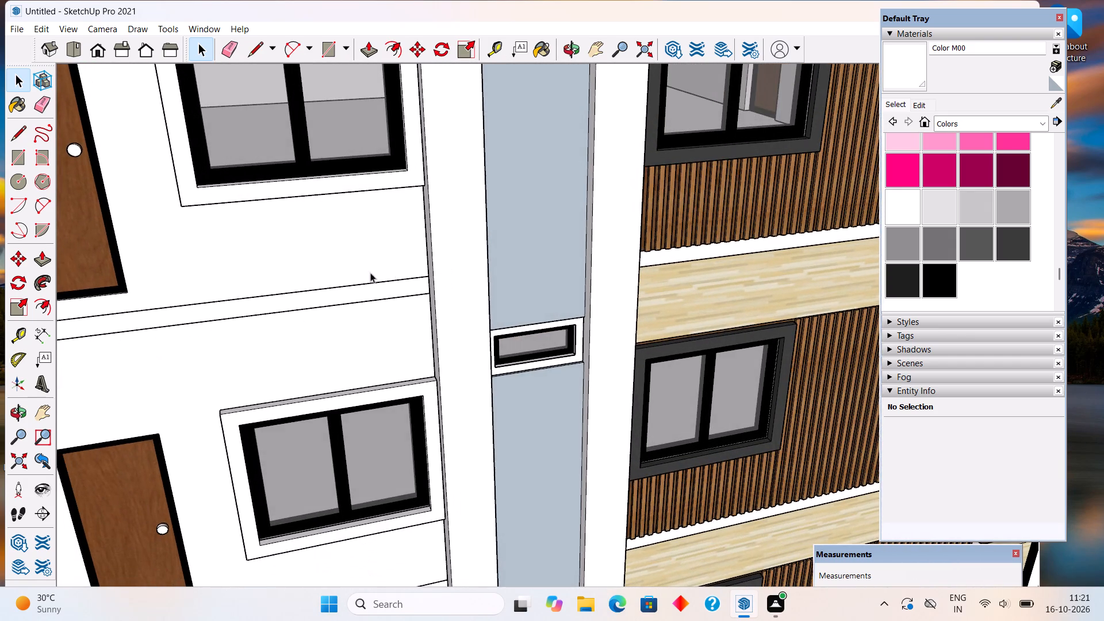
middle_click_drag(597, 281, 397, 306)
scroll(386, 300, "down", 8)
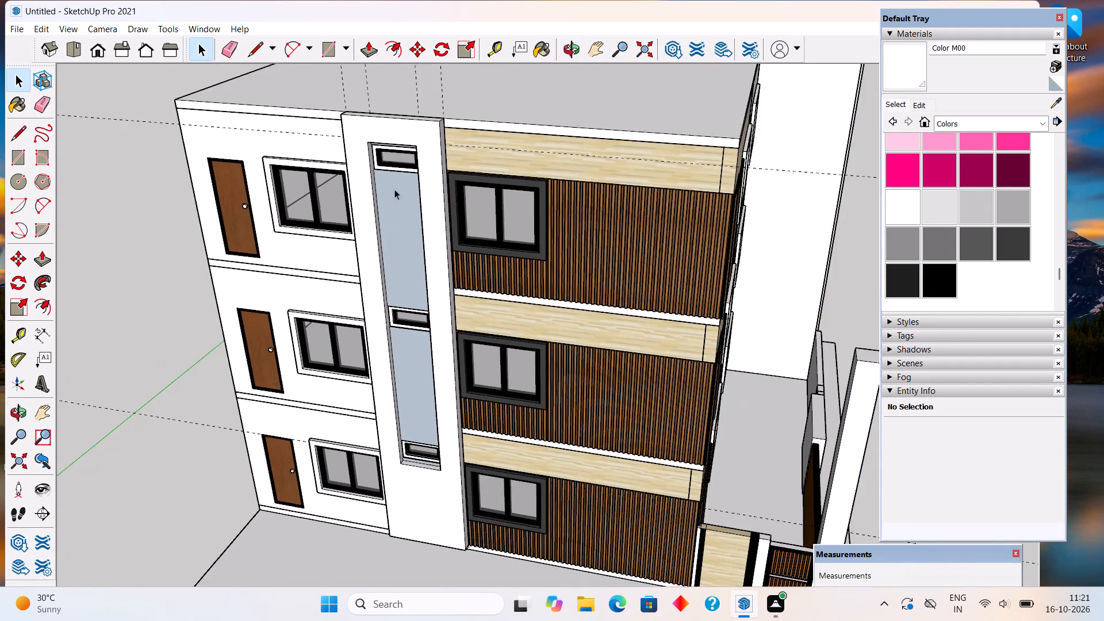
scroll(388, 150, "up", 5)
middle_click_drag(398, 187, 670, 216)
scroll(611, 214, "down", 4)
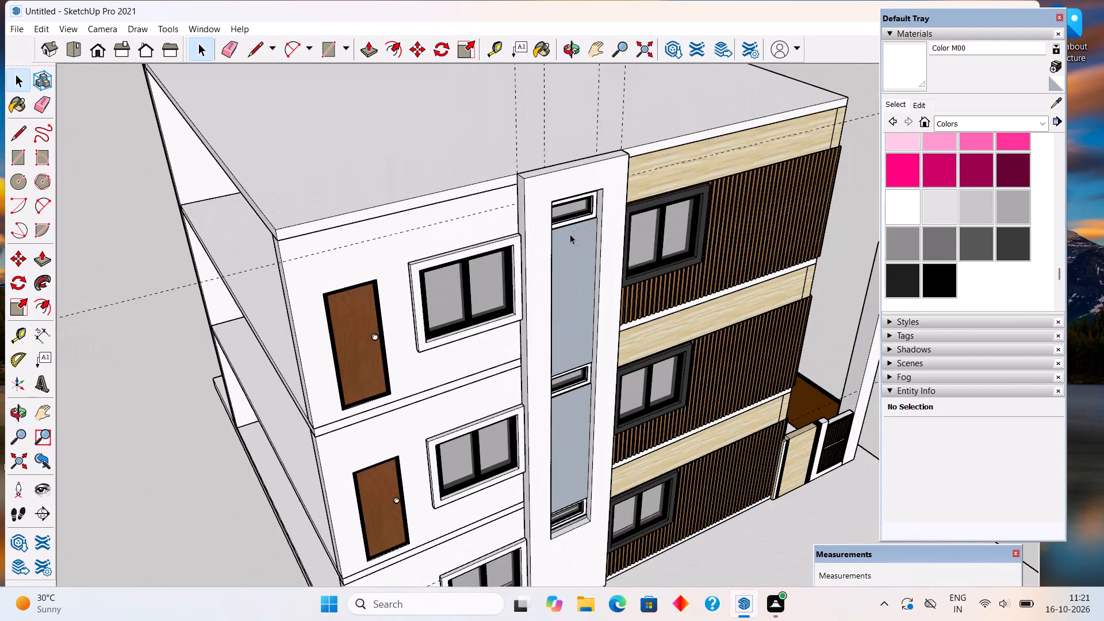
left_click(907, 199)
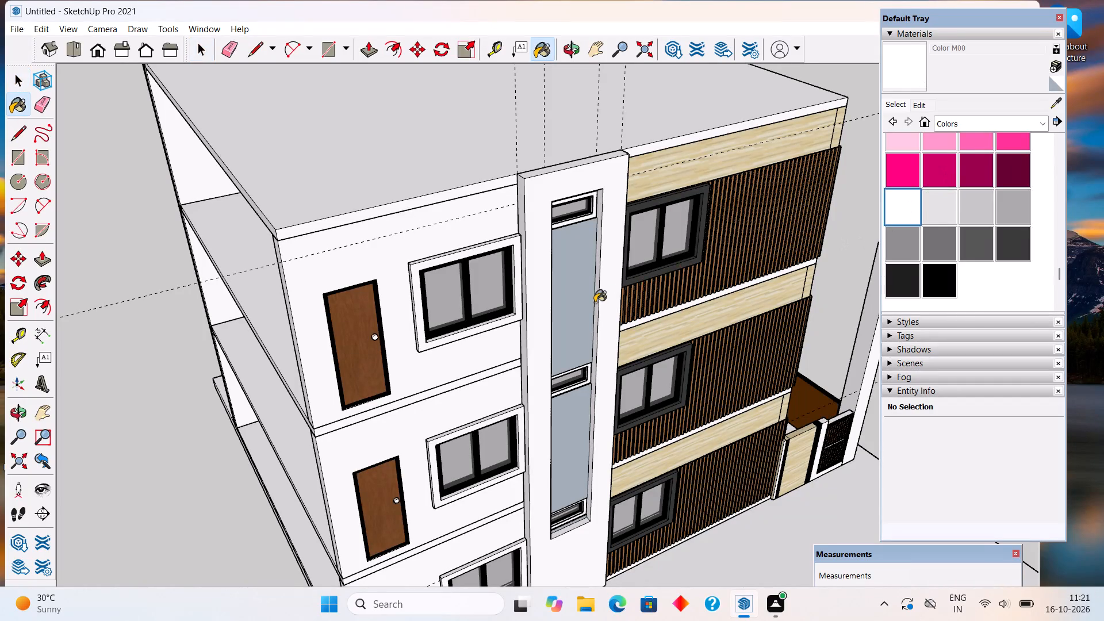
left_click(595, 302)
left_click(585, 301)
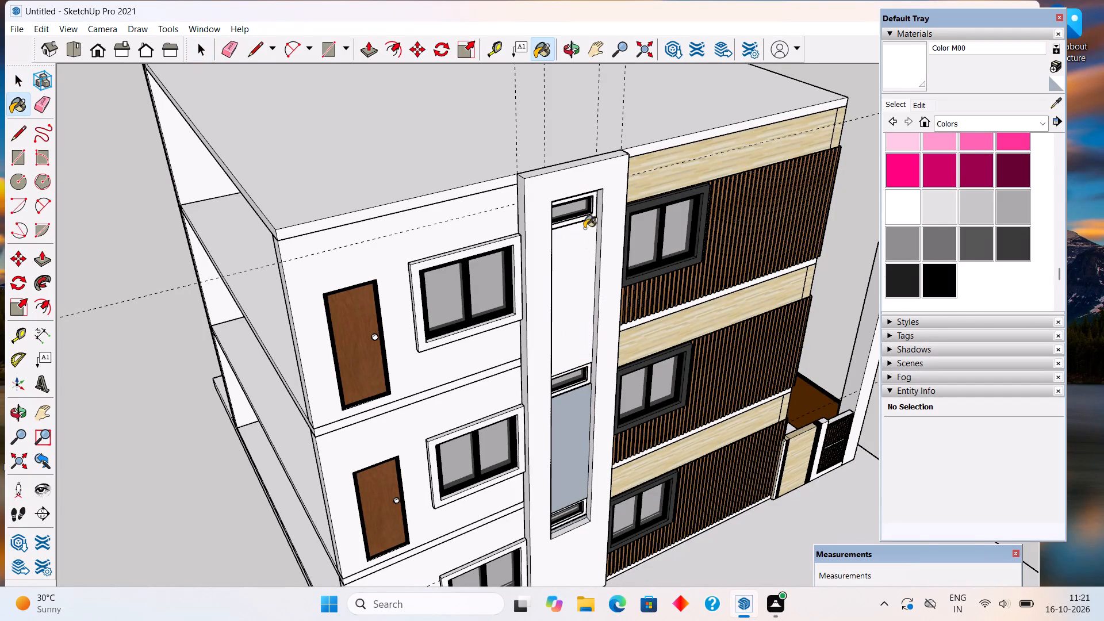
Paint the remaining recess back faces above the top small window and below the middle and lowest ones white with Color M00.
scroll(584, 228, "up", 10)
middle_click_drag(592, 174, 544, 79)
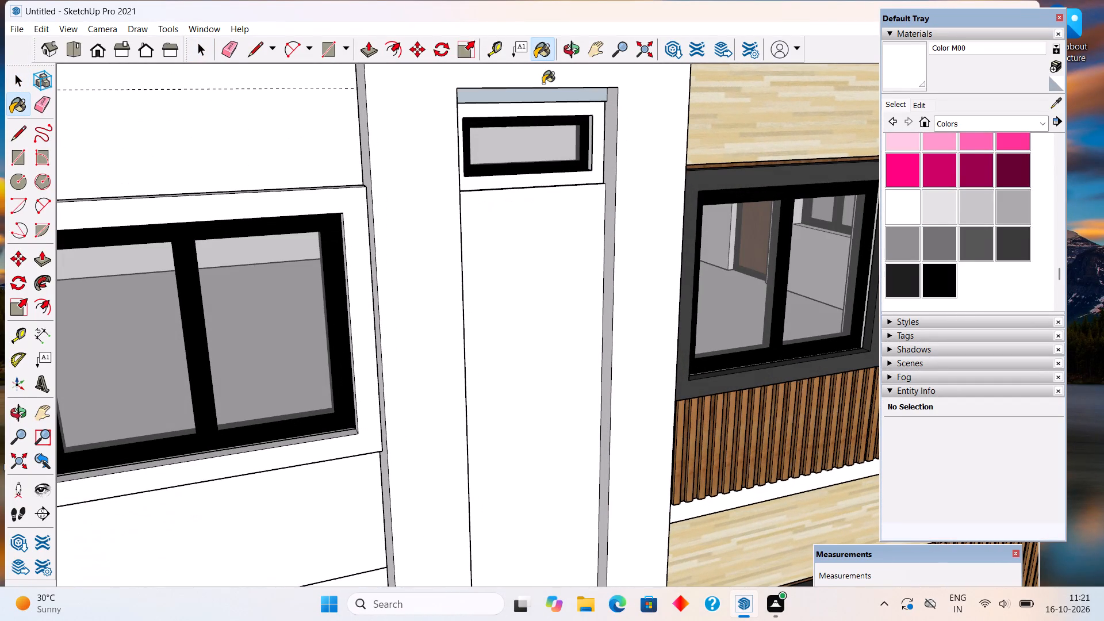
left_click(542, 98)
scroll(536, 151, "down", 10)
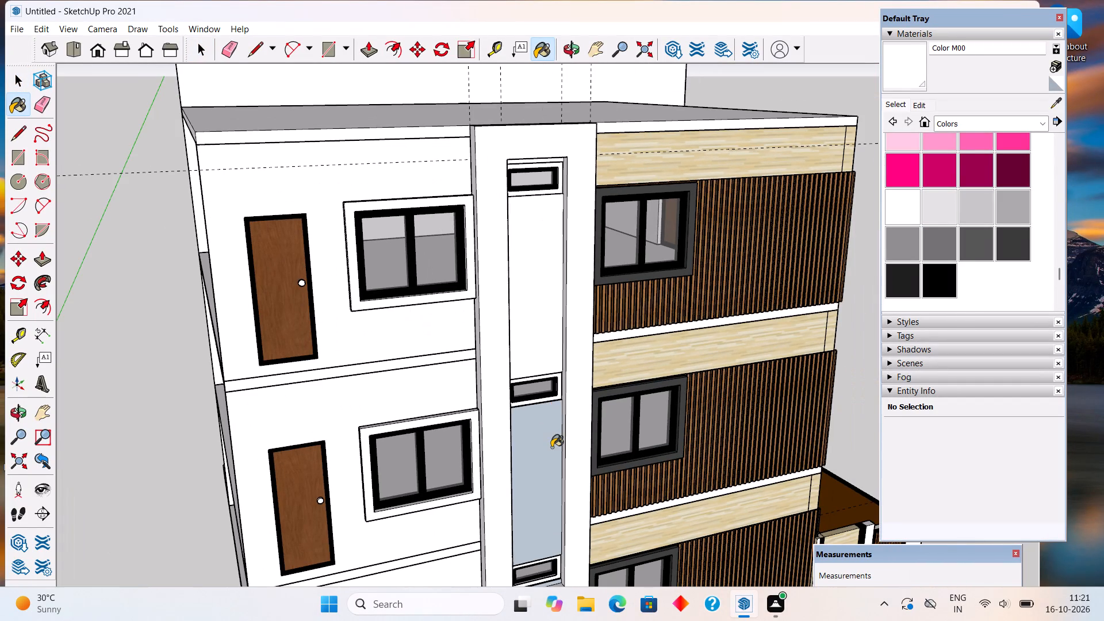
left_click(551, 447)
scroll(568, 234, "down", 6)
scroll(547, 444, "up", 13)
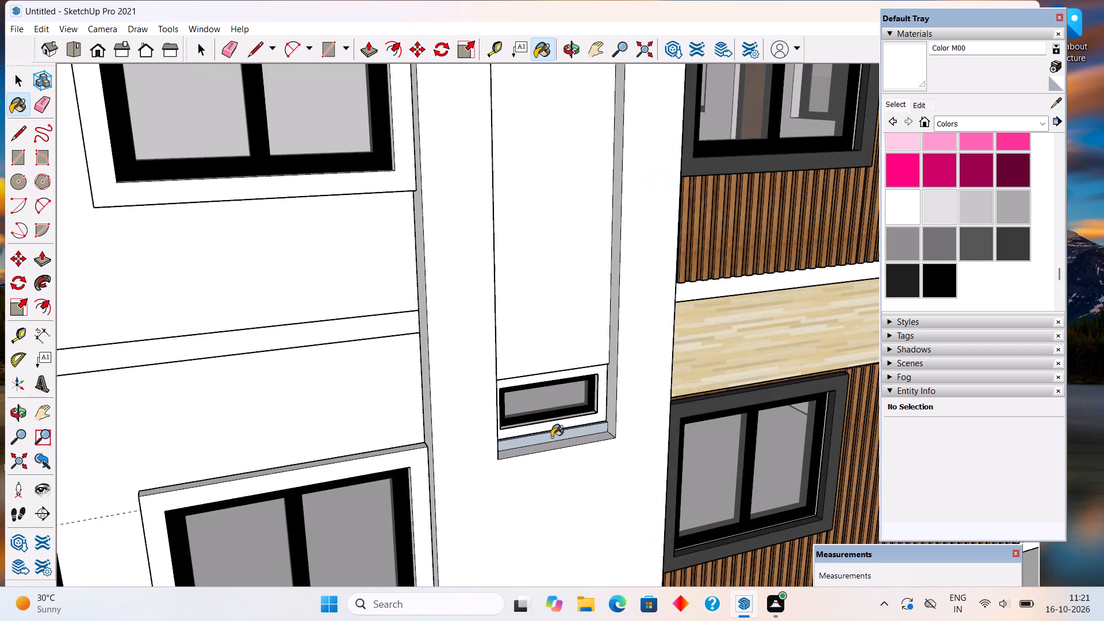
left_click(552, 436)
scroll(465, 446, "down", 5)
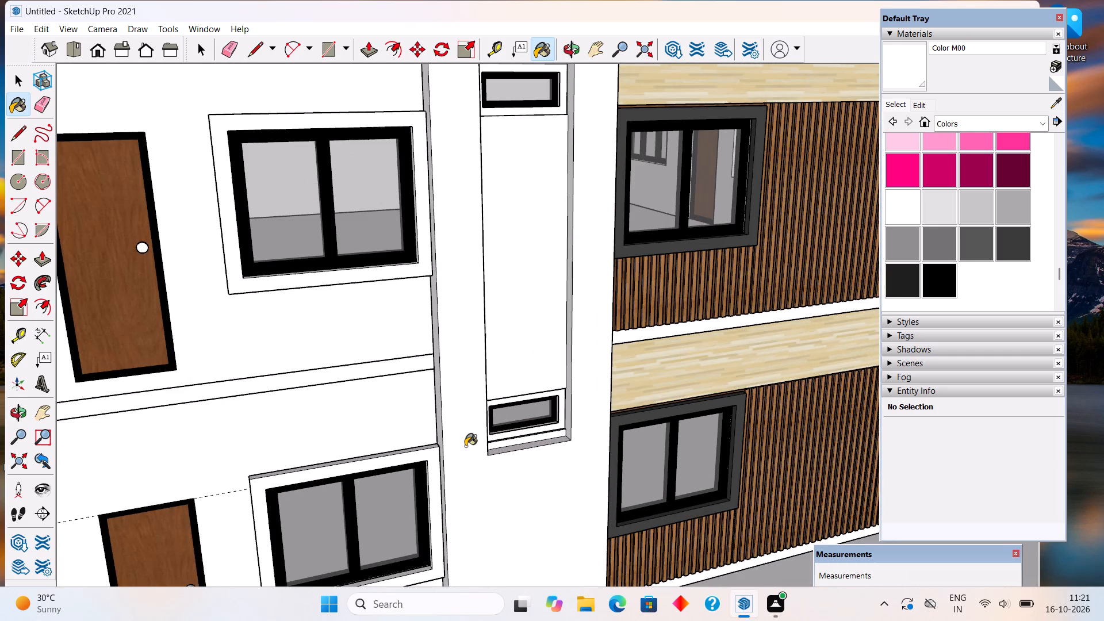
key("space")
Make a group of the whole projecting facade strip with its tall recess.
scroll(465, 446, "down", 7)
triple_click(534, 387)
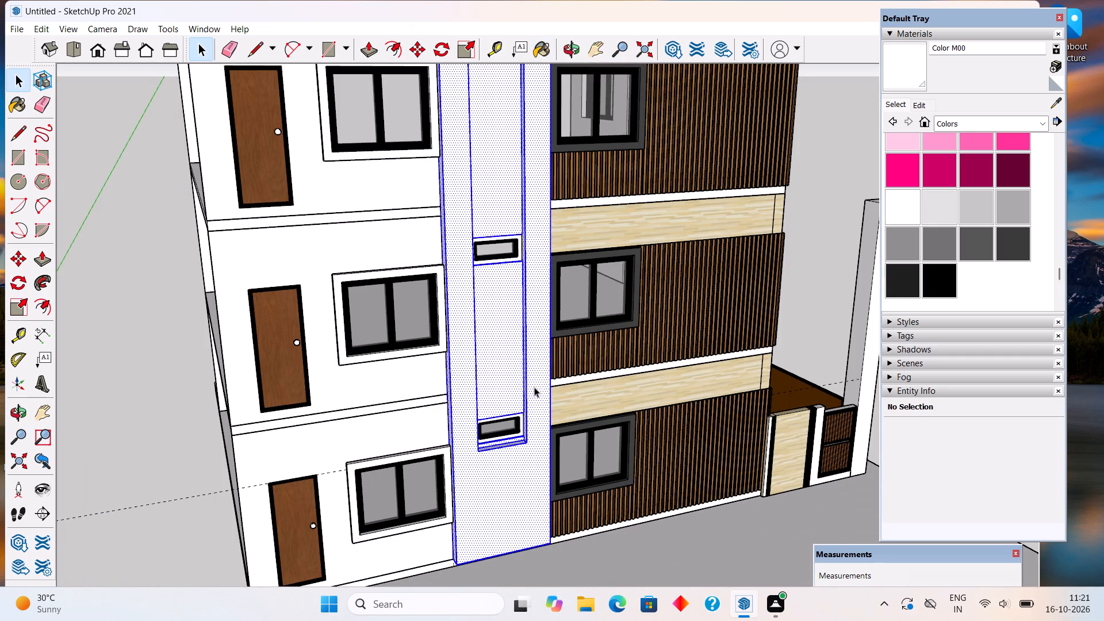
right_click(533, 386)
left_click(584, 293)
scroll(584, 293, "down", 5)
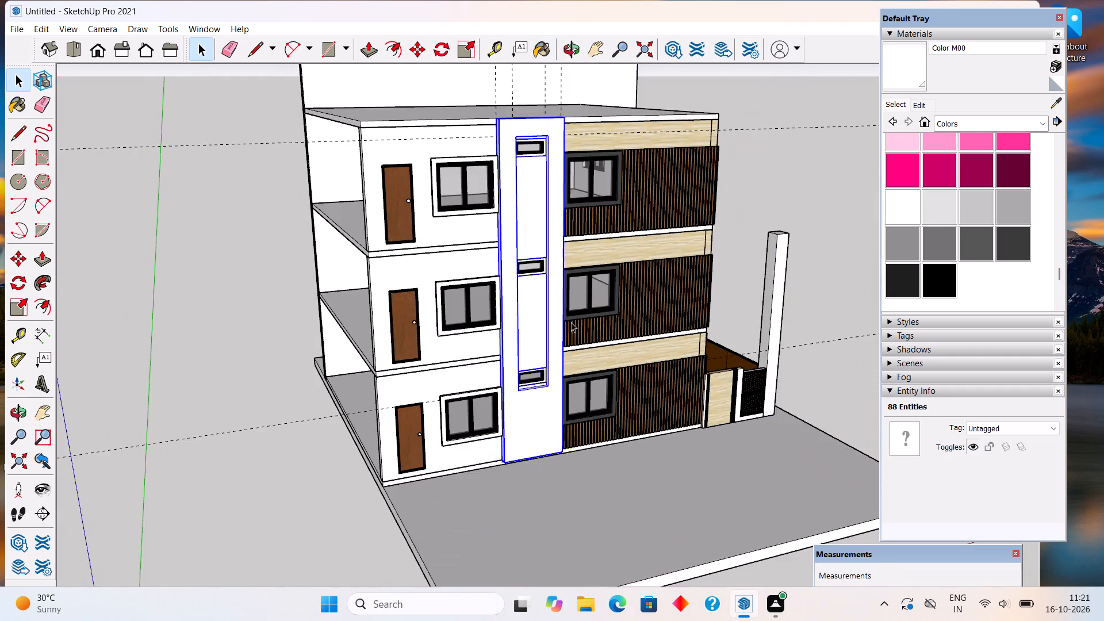
scroll(555, 338, "down", 5)
left_click(715, 220)
Examine the grouped facade strip and the building's front and side facades from several angles.
middle_click_drag(680, 259, 540, 273)
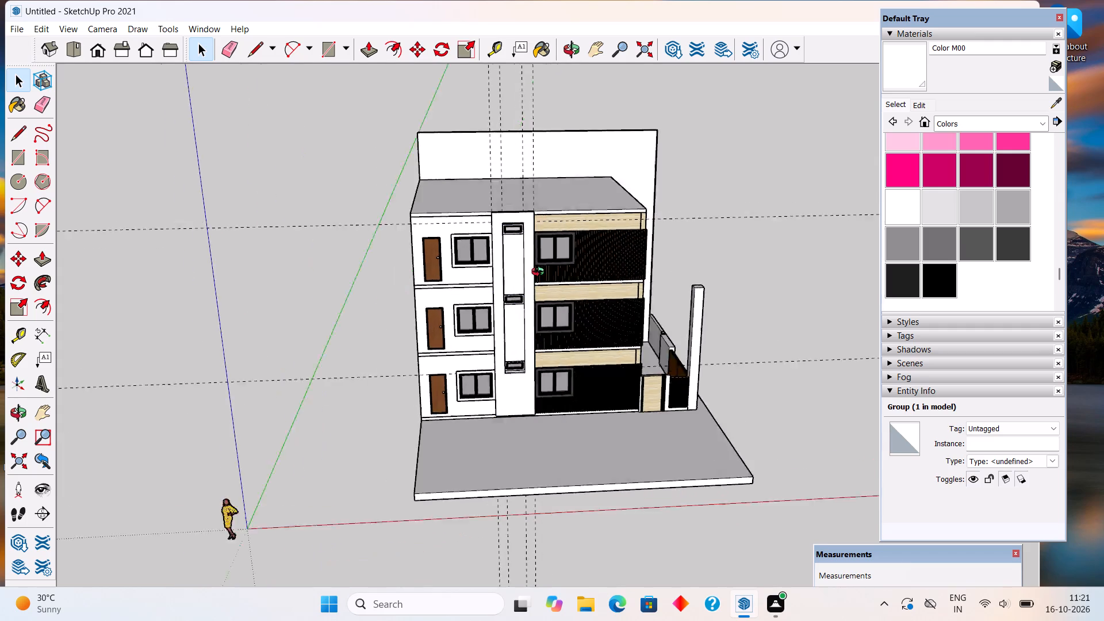
middle_click_drag(540, 273, 497, 245)
scroll(497, 245, "up", 2)
middle_click_drag(609, 320, 420, 292)
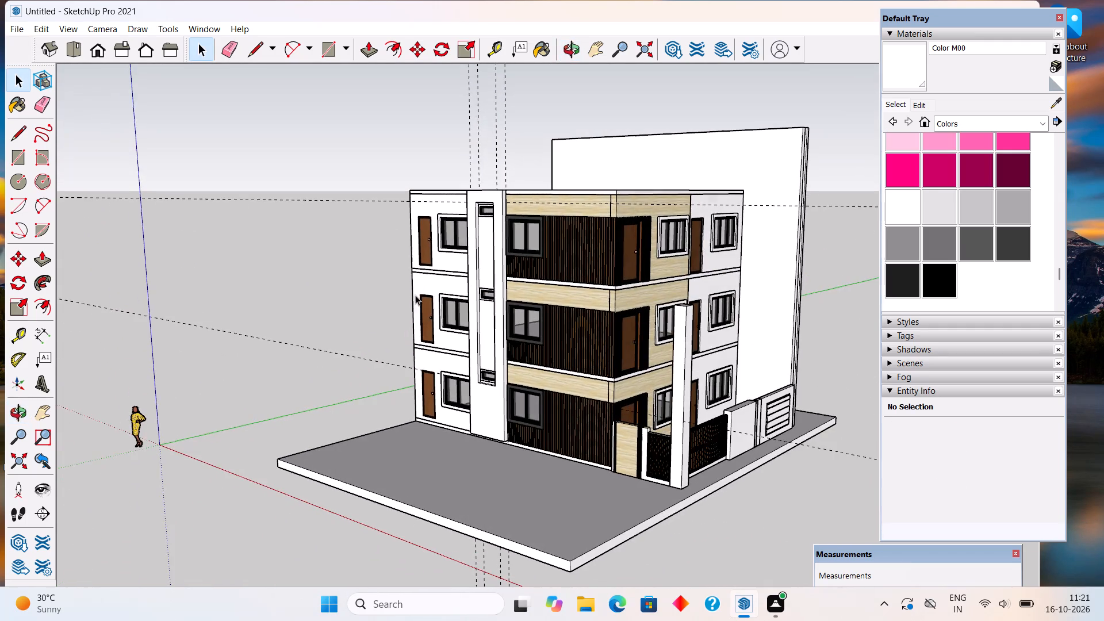
scroll(660, 410, "up", 7)
middle_click_drag(534, 401, 463, 412)
scroll(463, 412, "up", 2)
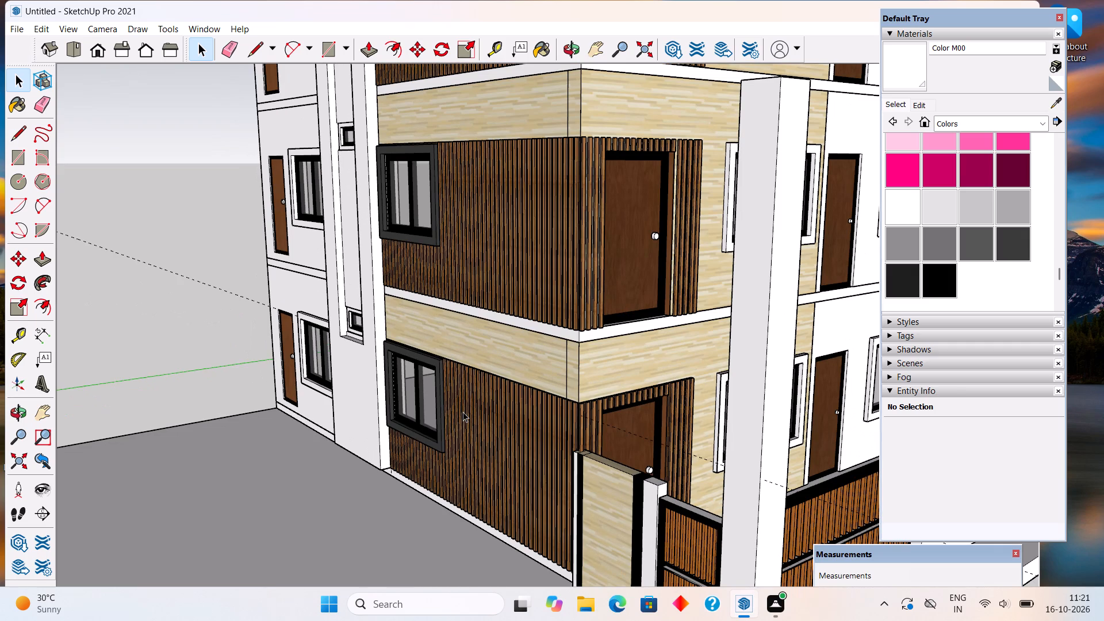
Open the facade strip group and push the recess back face between the middle and lowest small windows inward.
middle_click_drag(350, 321, 718, 384)
scroll(439, 462, "up", 4)
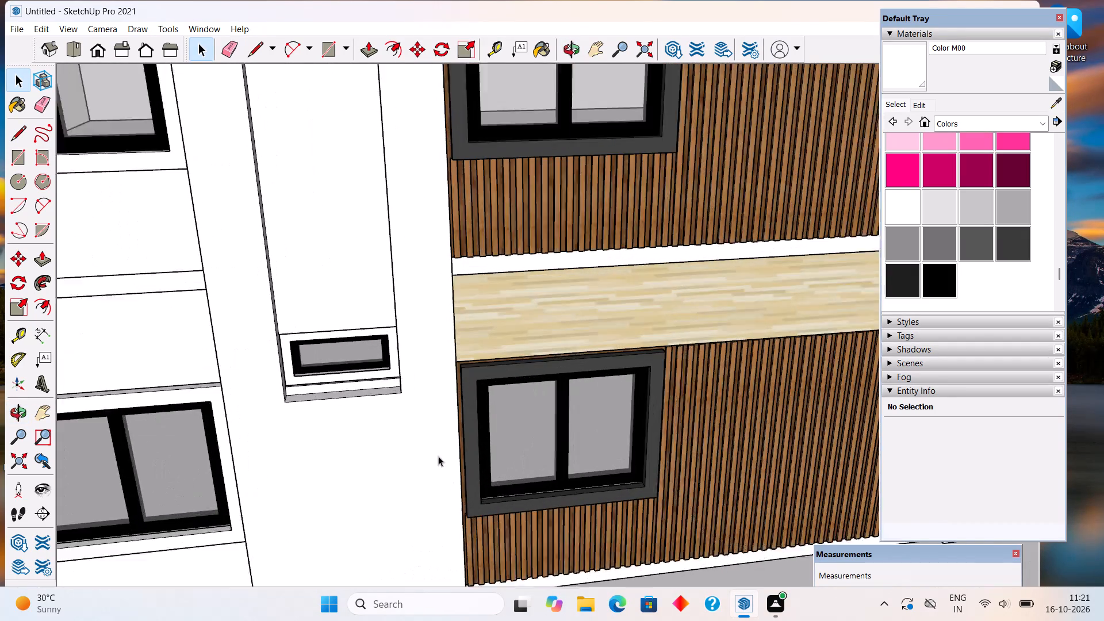
scroll(438, 456, "up", 2)
triple_click(292, 158)
scroll(297, 191, "up", 2)
left_click(297, 191)
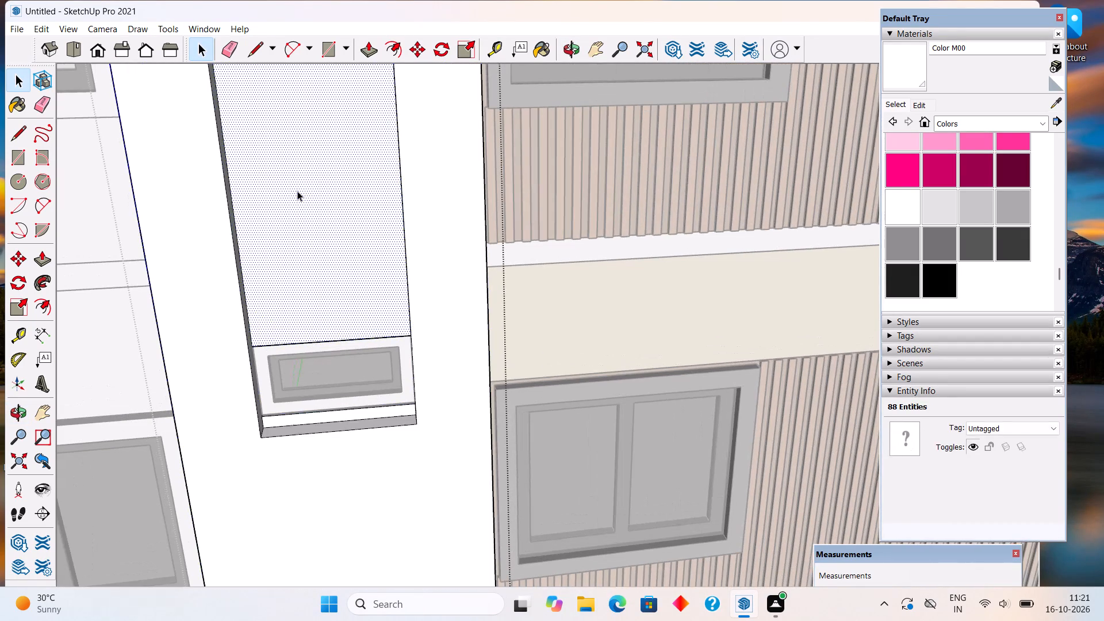
key("p")
left_click(298, 191)
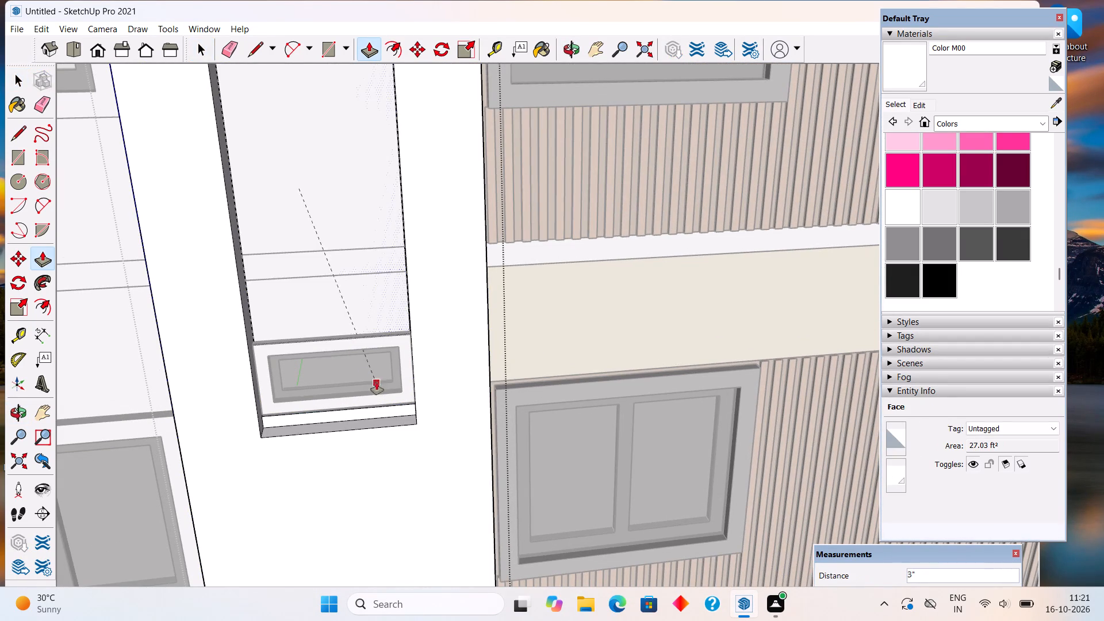
left_click(384, 395)
double_click(390, 412)
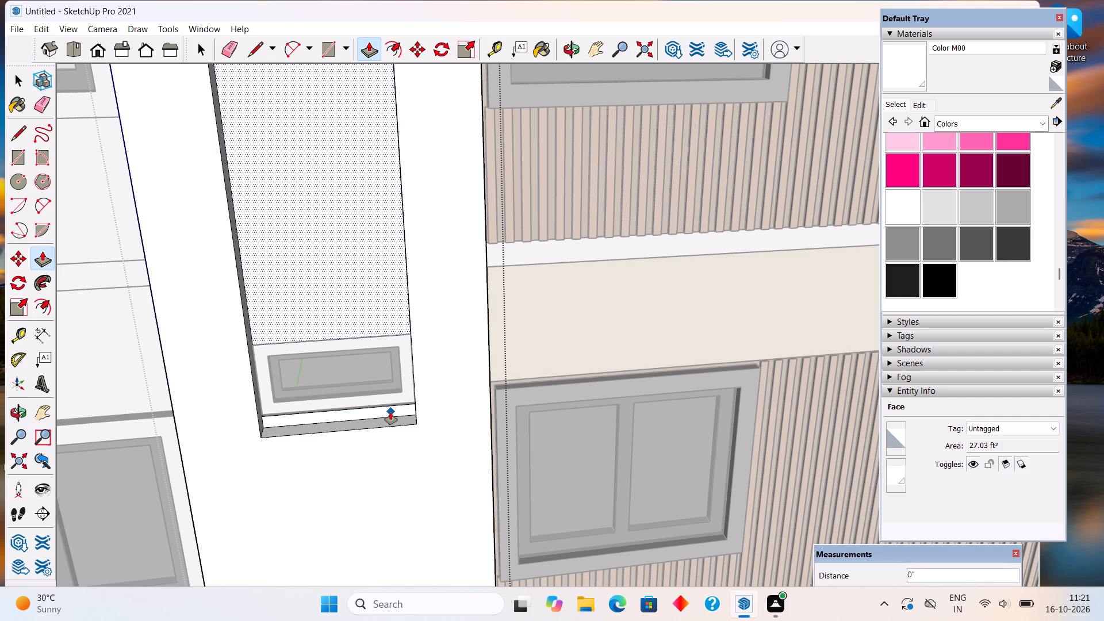
key("ctrl+z")
key("space")
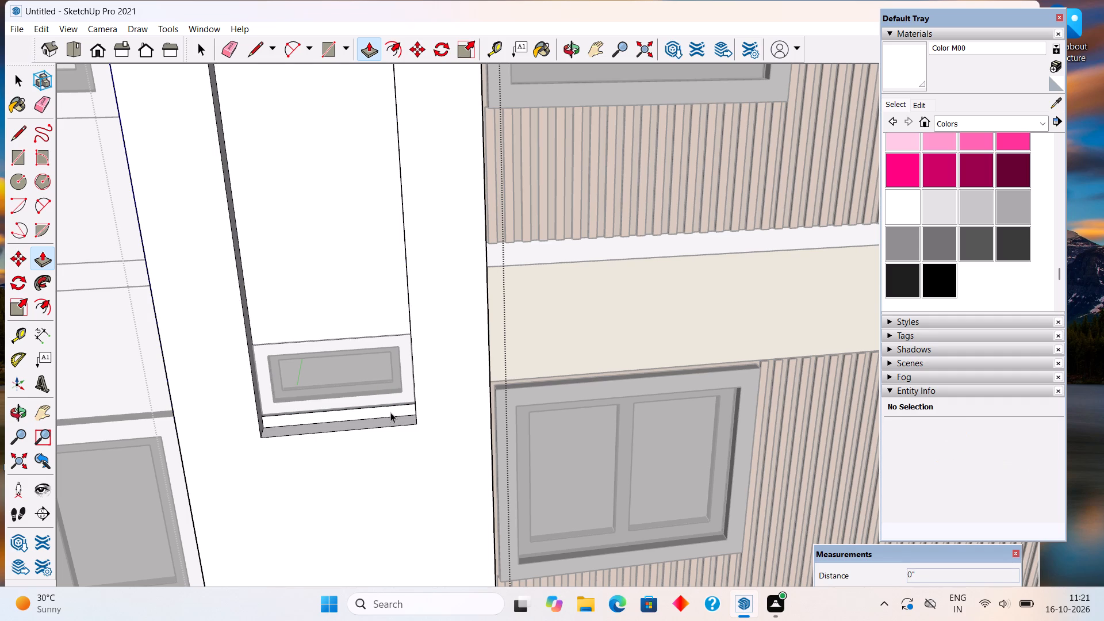
Push the narrow recess back face below the lowest small window 1" inward.
left_click(390, 412)
key("p")
left_click(390, 412)
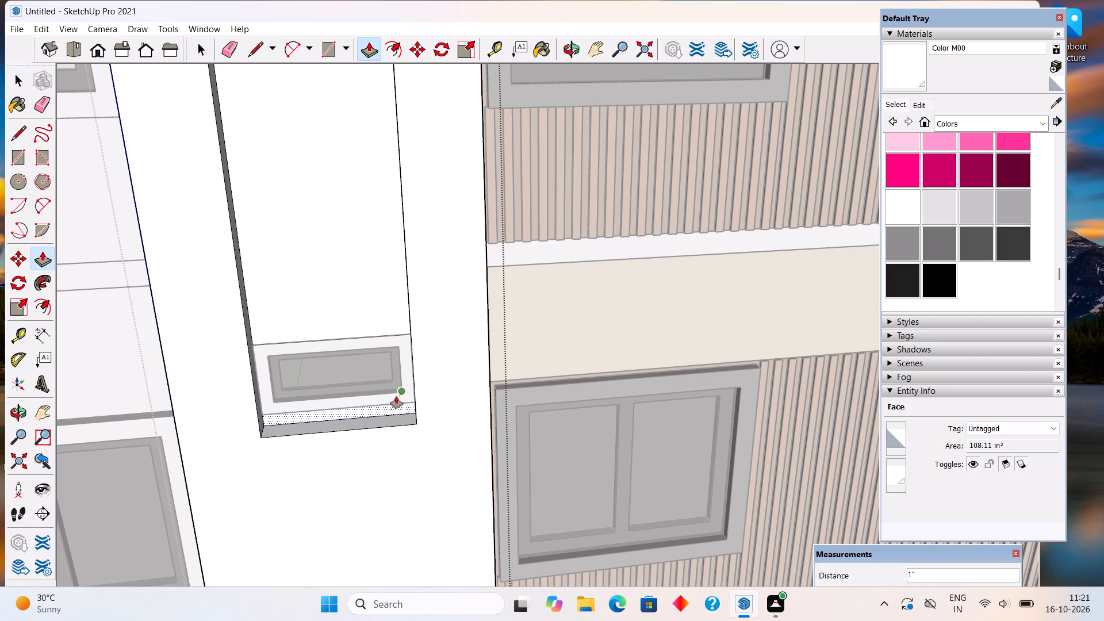
left_click(396, 396)
scroll(399, 396, "down", 19)
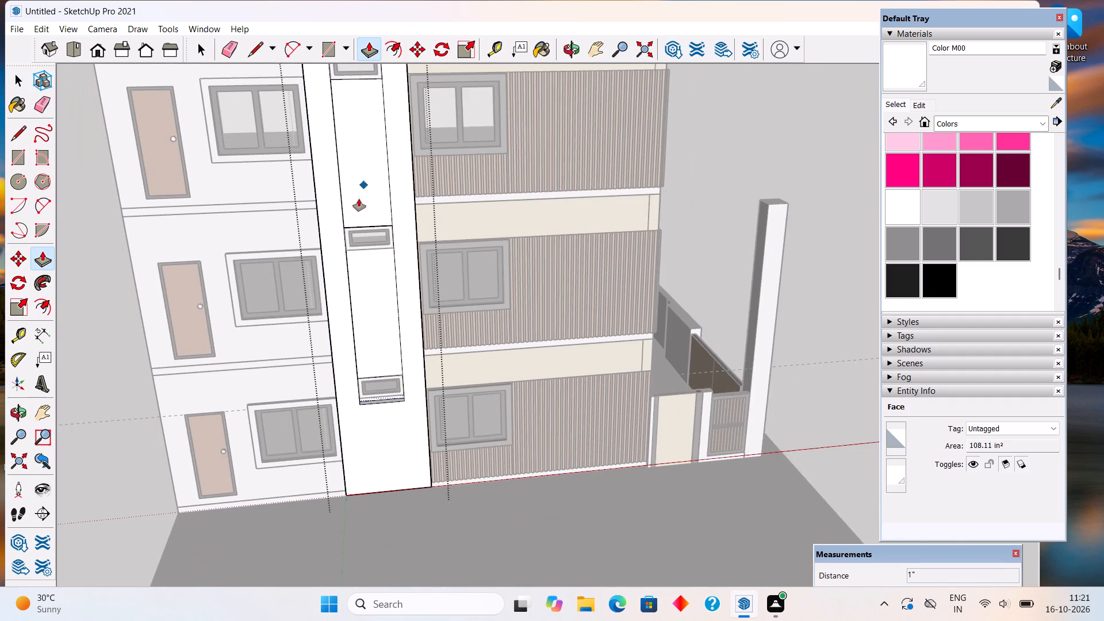
Push the recess back face between the top and middle small windows 1" inward.
scroll(359, 202, "up", 5)
left_click(362, 202)
key("space")
left_click(362, 202)
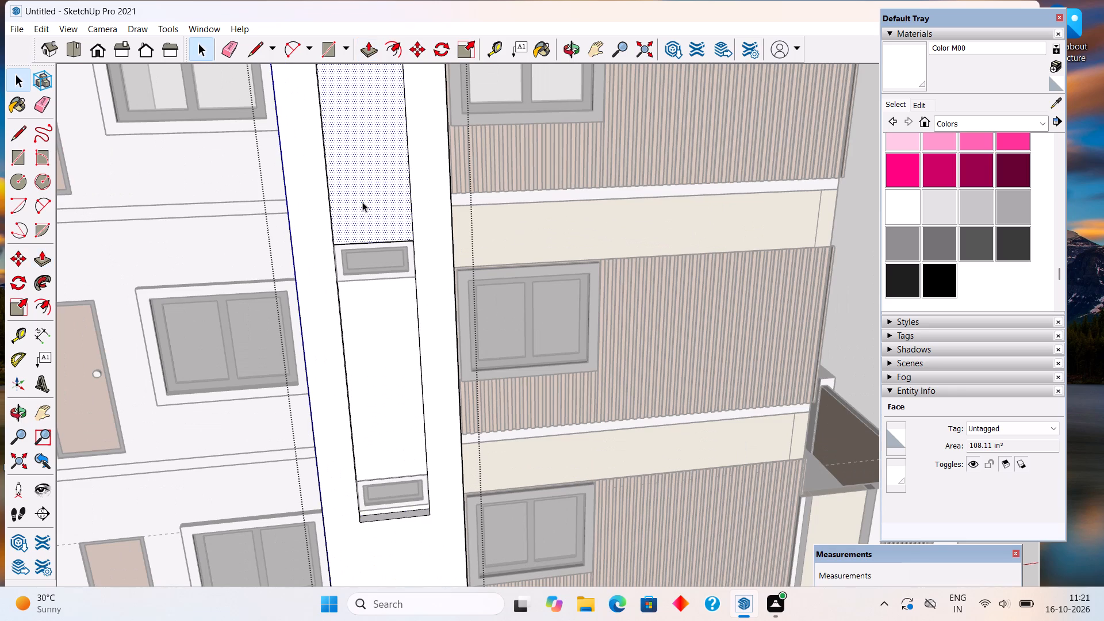
key("p")
left_click(362, 202)
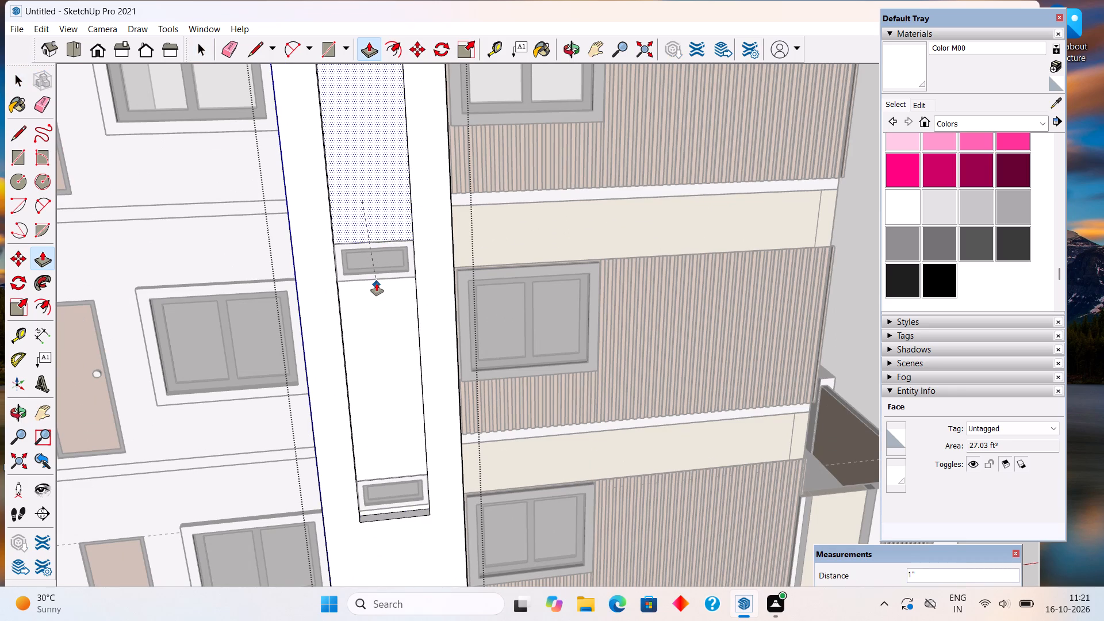
left_click(377, 283)
scroll(377, 281, "down", 11)
Push the narrow recess back face above the top small window 1" inward and close the facade strip group.
scroll(366, 129, "up", 15)
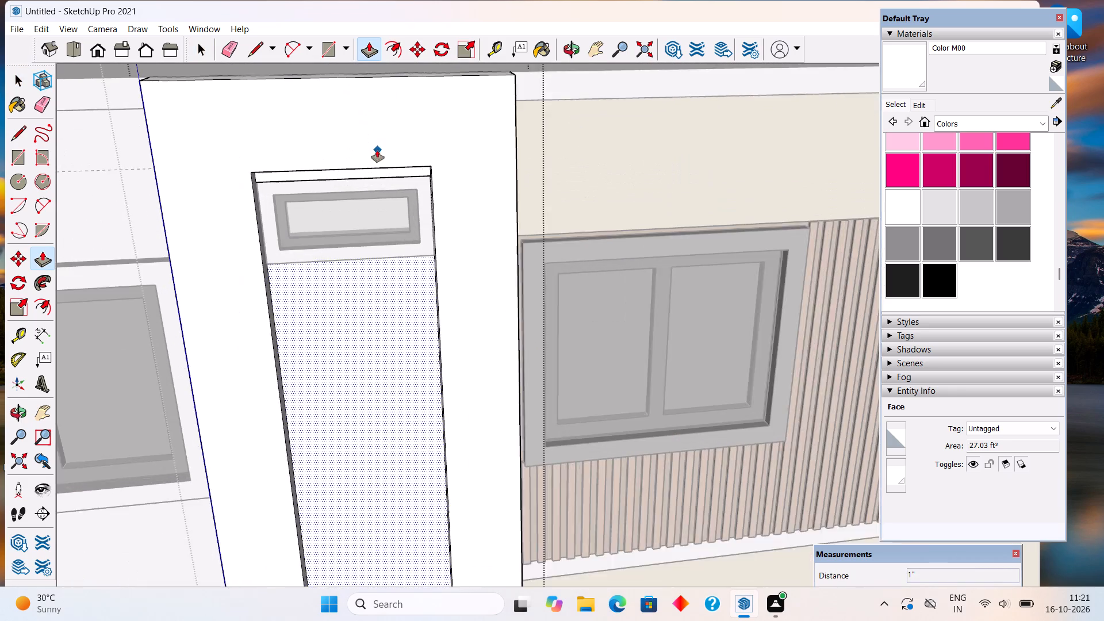
scroll(377, 150, "up", 2)
key("space")
left_click(379, 172)
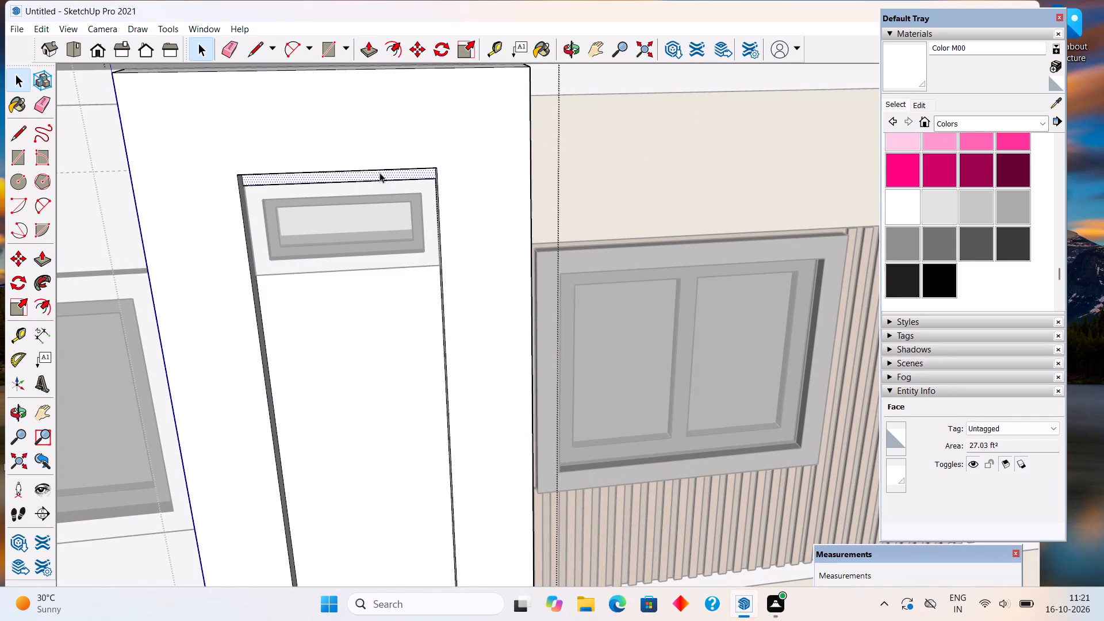
key("p")
left_click(379, 172)
left_click(387, 197)
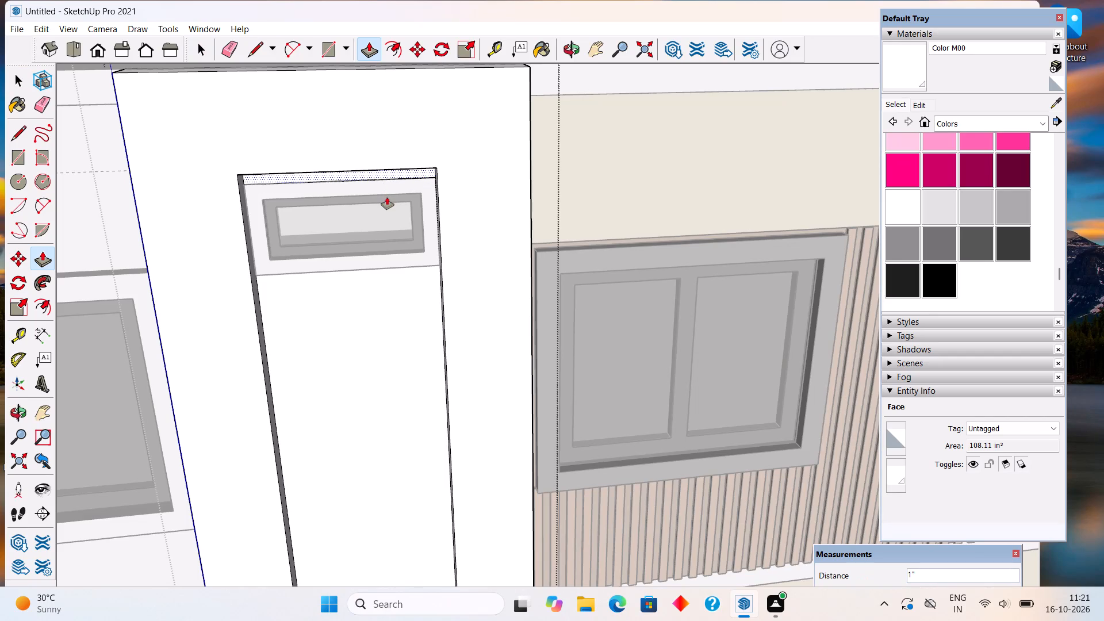
middle_click_drag(389, 218, 350, 333)
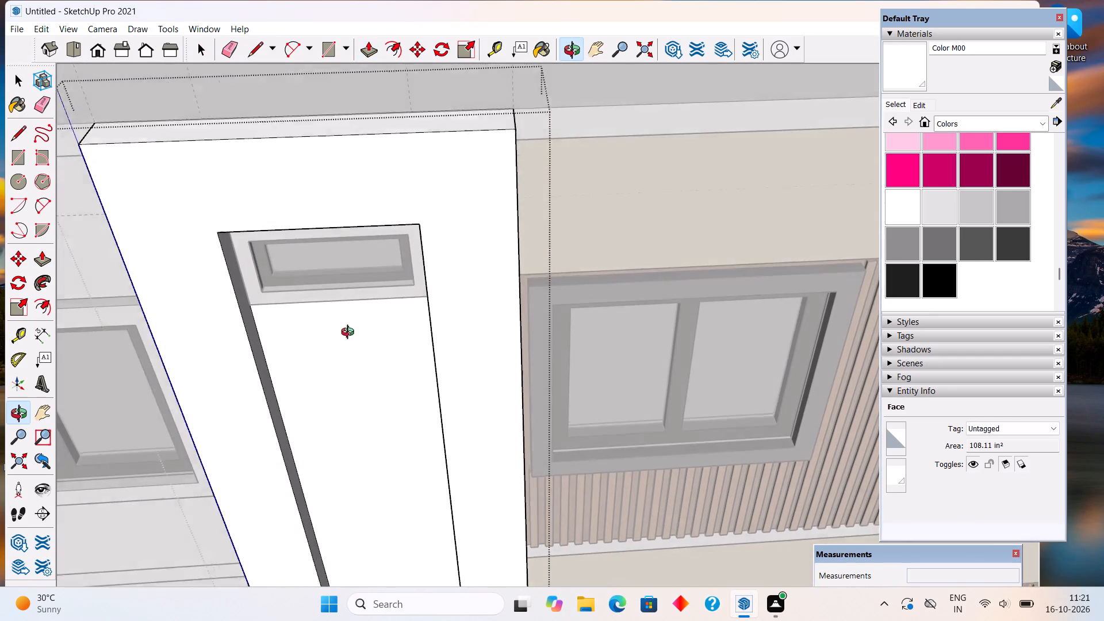
middle_click_drag(350, 333, 491, 208)
key("space")
scroll(492, 254, "down", 5)
left_click(493, 258)
scroll(493, 258, "down", 4)
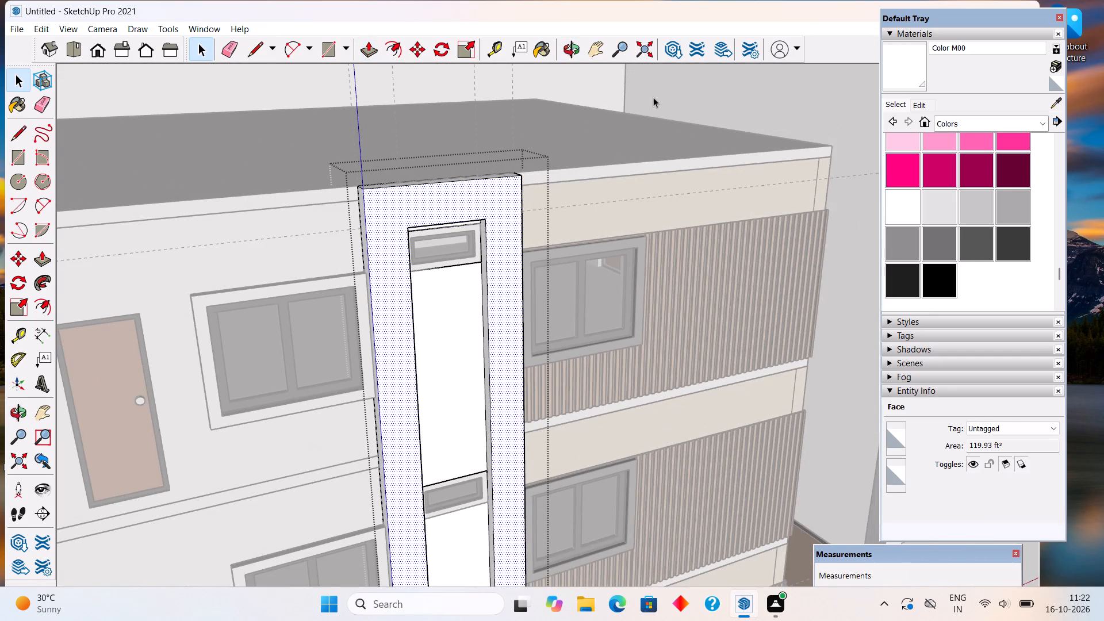
left_click(654, 95)
Examine the tall recess and the front facade from several angles.
middle_click_drag(446, 292, 207, 179)
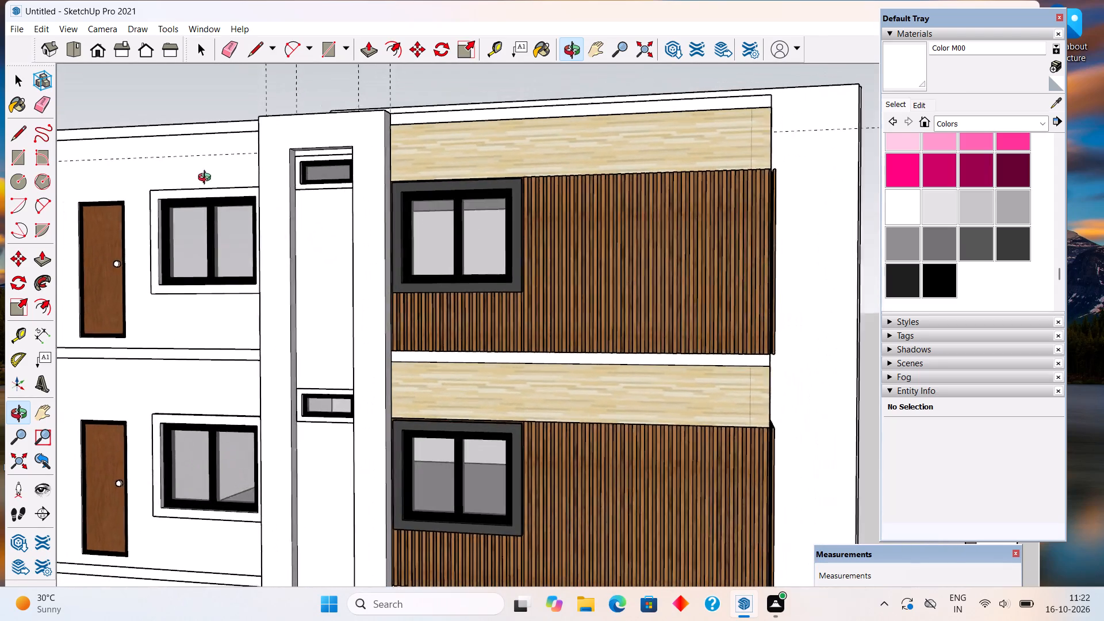
middle_click_drag(207, 179, 194, 178)
scroll(219, 170, "down", 3)
scroll(293, 179, "down", 3)
middle_click_drag(258, 369, 542, 379)
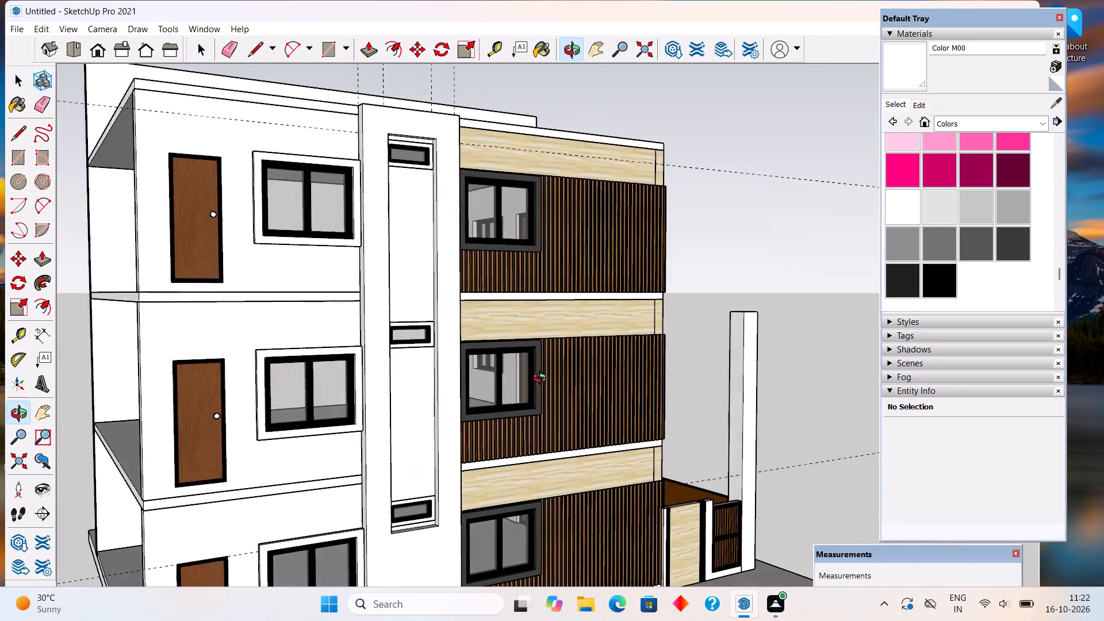
middle_click_drag(542, 379, 385, 339)
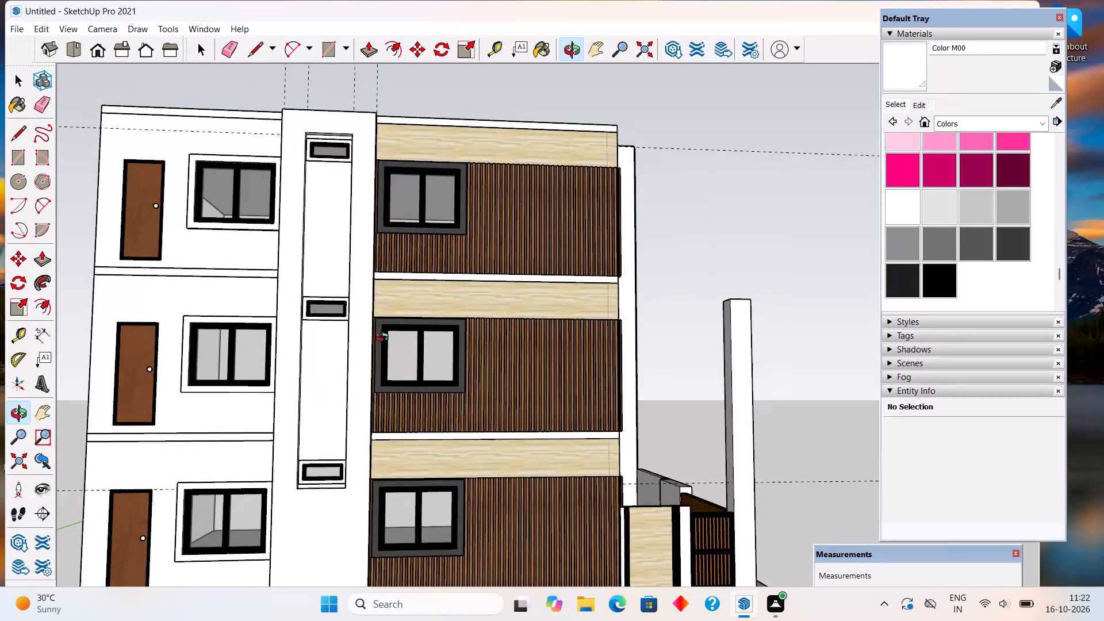
middle_click_drag(385, 339, 357, 424)
scroll(357, 424, "up", 2)
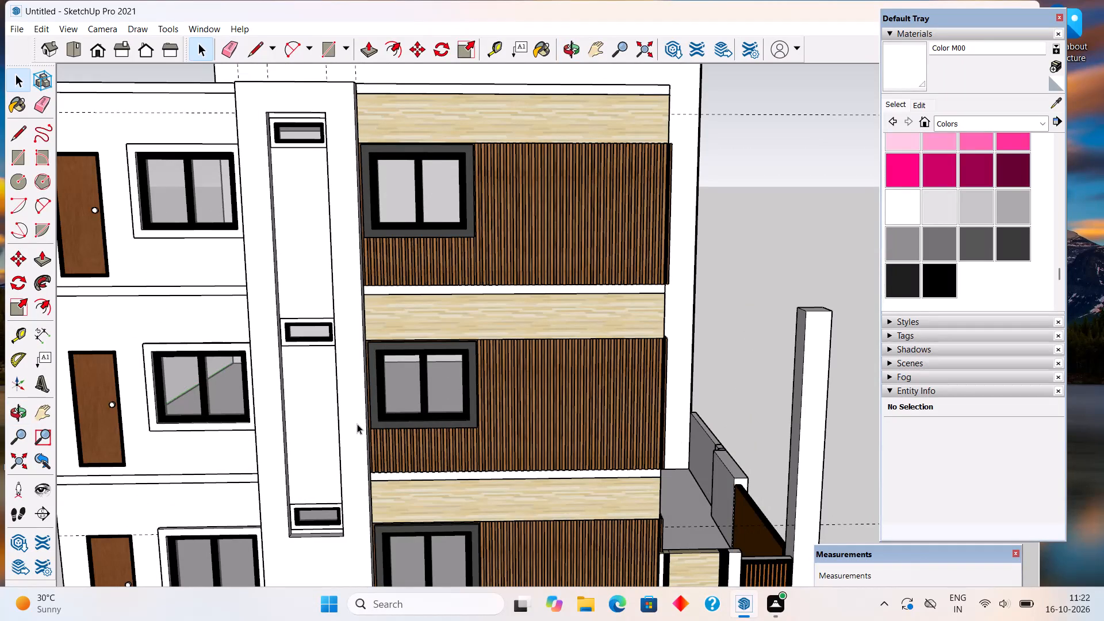
Examine the facade strip with its tall recess and the surrounding building from the front and corner angles.
triple_click(357, 424)
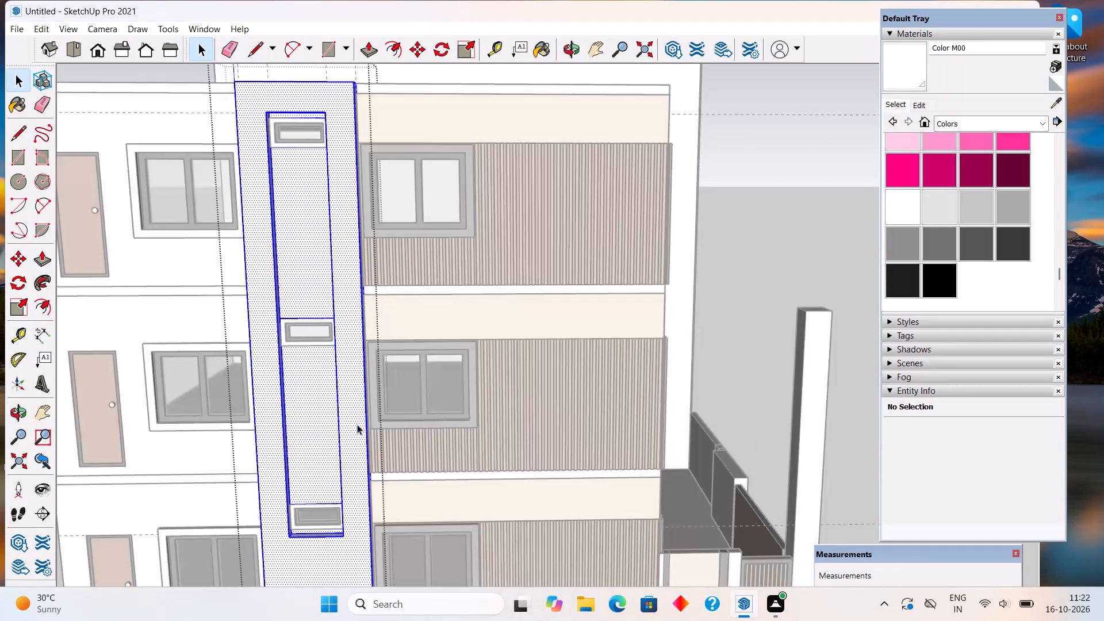
scroll(360, 424, "down", 3)
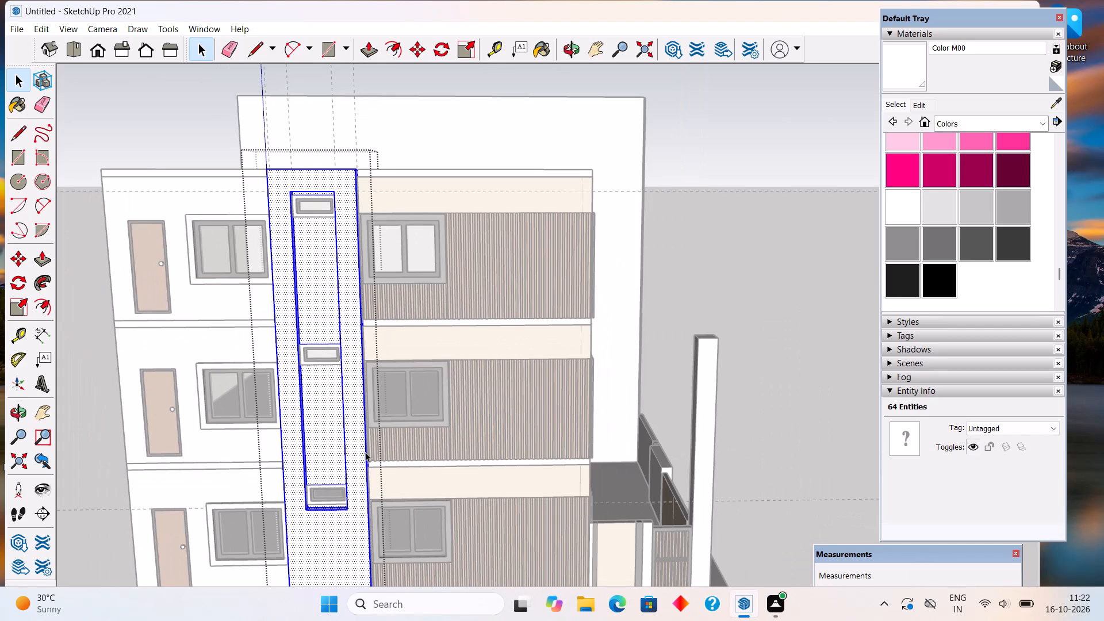
left_click(351, 462)
scroll(347, 420, "down", 6)
scroll(336, 555, "up", 3)
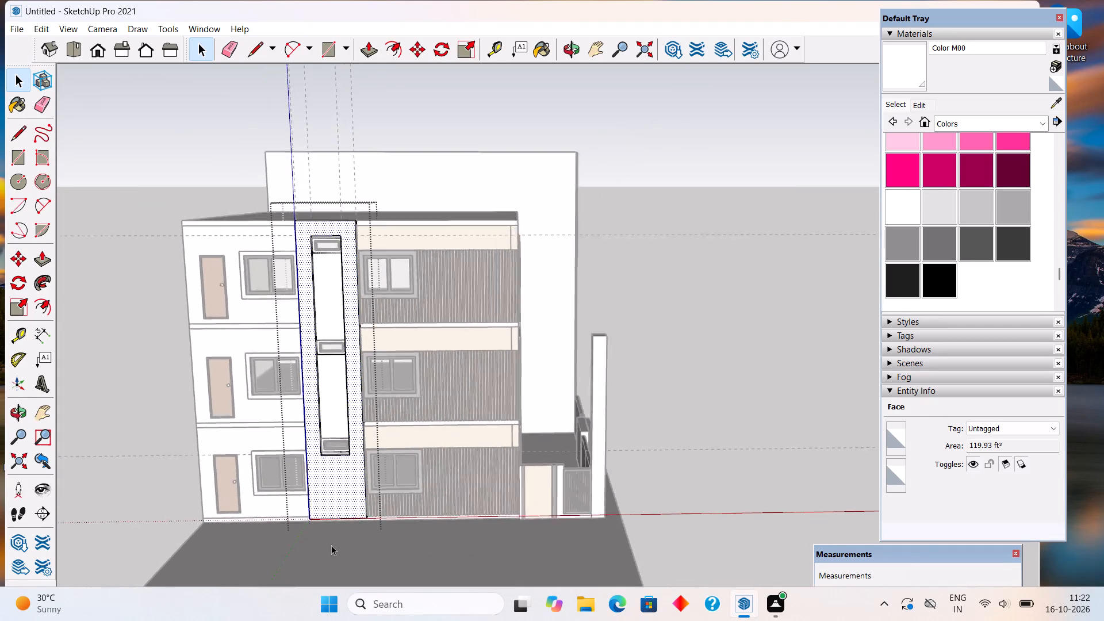
scroll(331, 545, "up", 2)
middle_click_drag(352, 545, 442, 542)
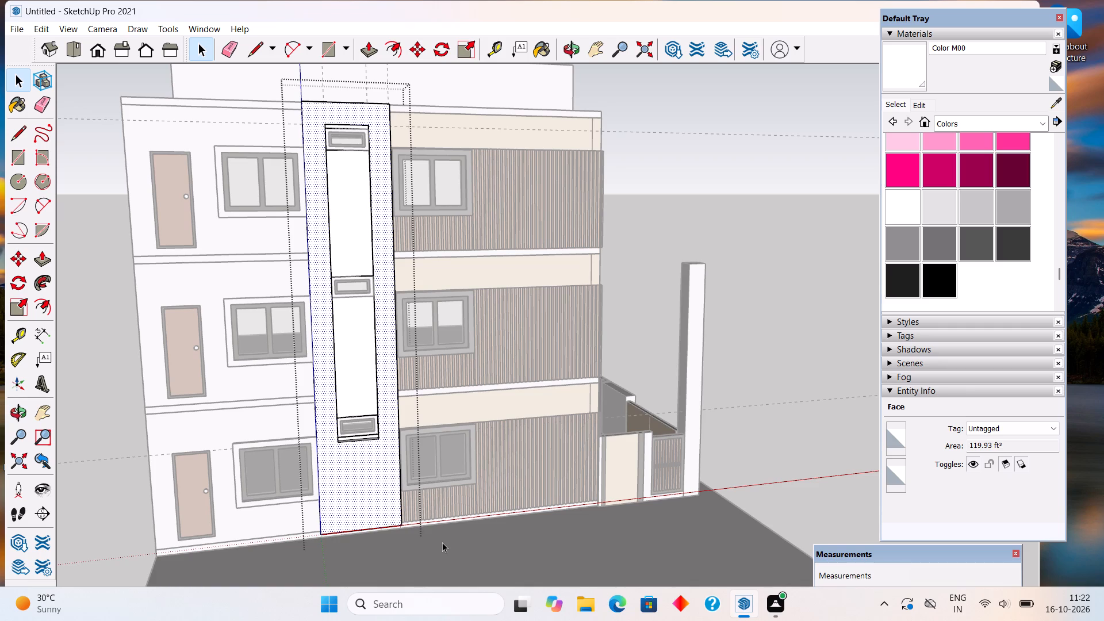
middle_click_drag(438, 543, 503, 572)
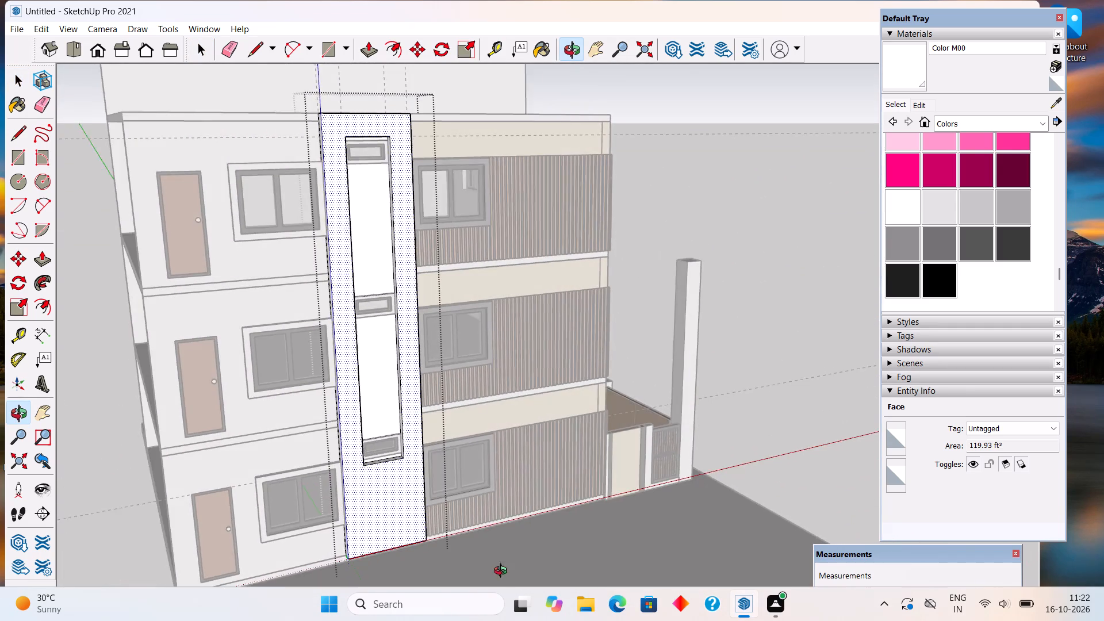
middle_click_drag(503, 572, 507, 576)
scroll(513, 367, "up", 4)
scroll(496, 159, "down", 4)
scroll(465, 287, "down", 1)
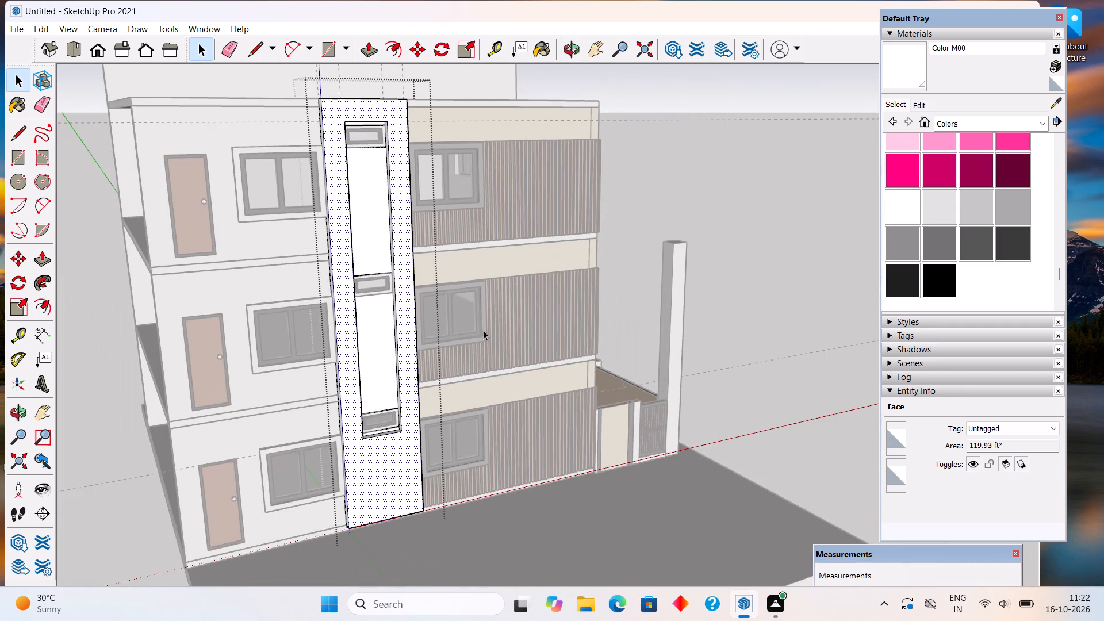
middle_click_drag(528, 388, 237, 356)
middle_click_drag(432, 402, 286, 400)
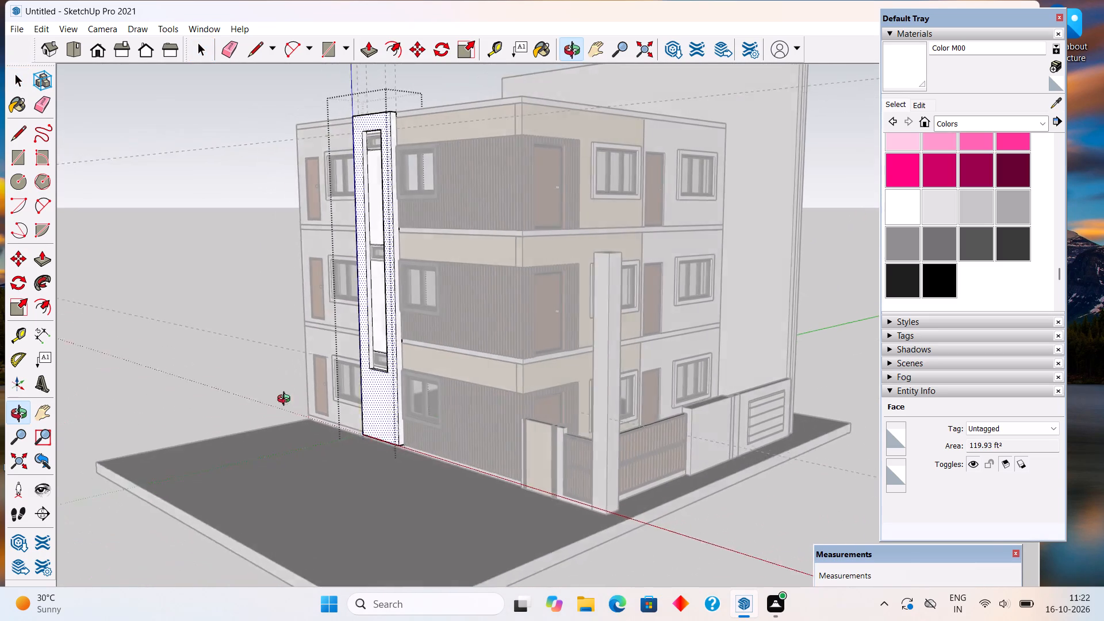
middle_click_drag(286, 400, 248, 409)
left_click(825, 315)
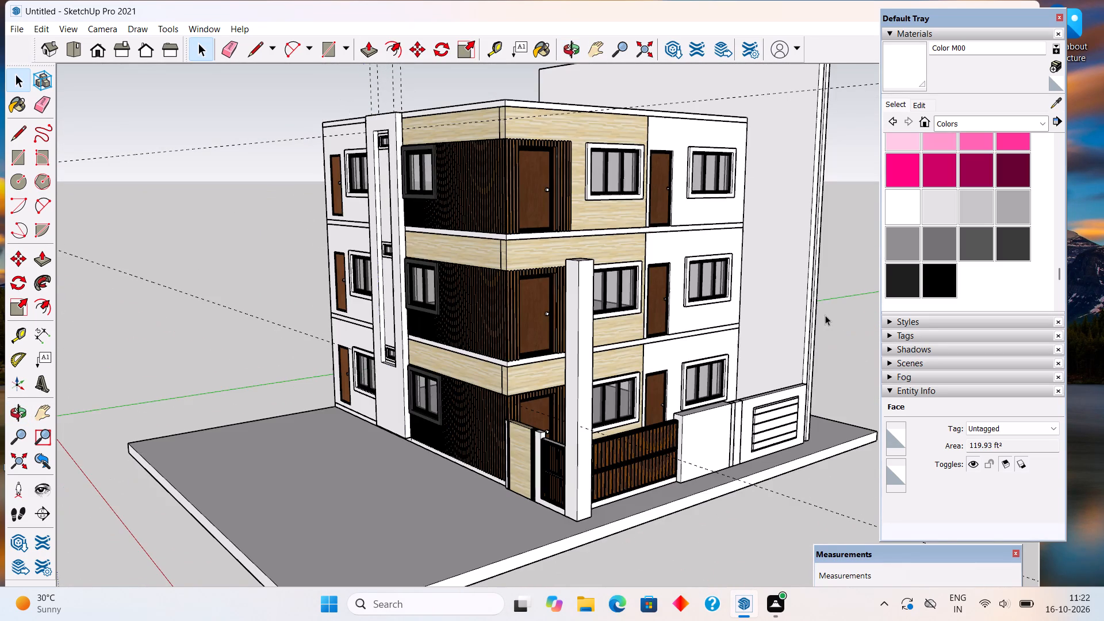
middle_click_drag(357, 423, 727, 513)
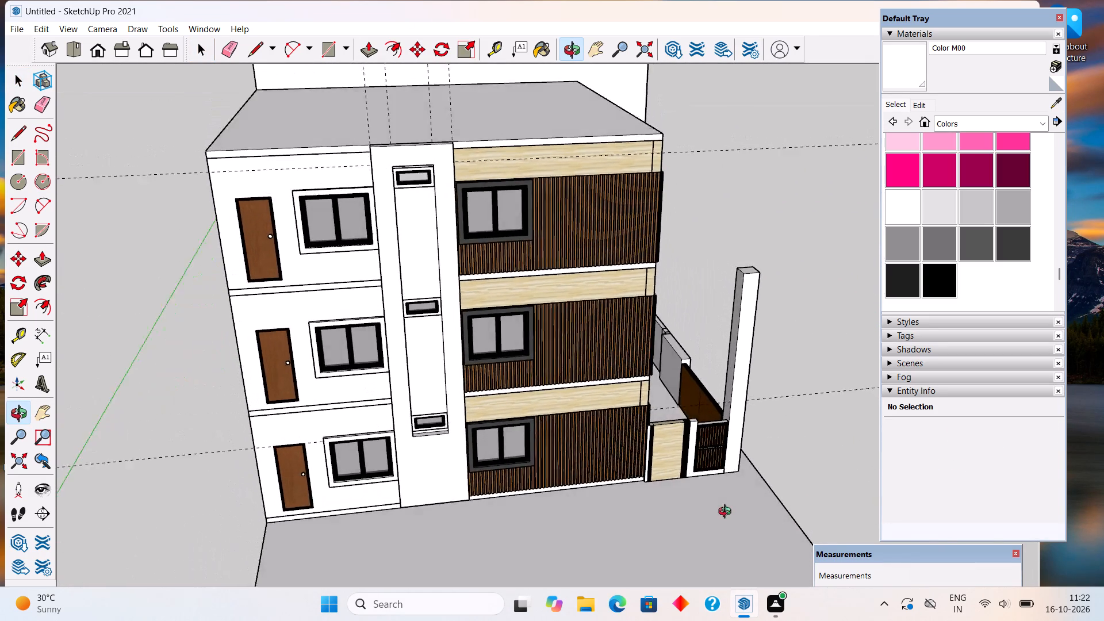
middle_click_drag(727, 513, 623, 490)
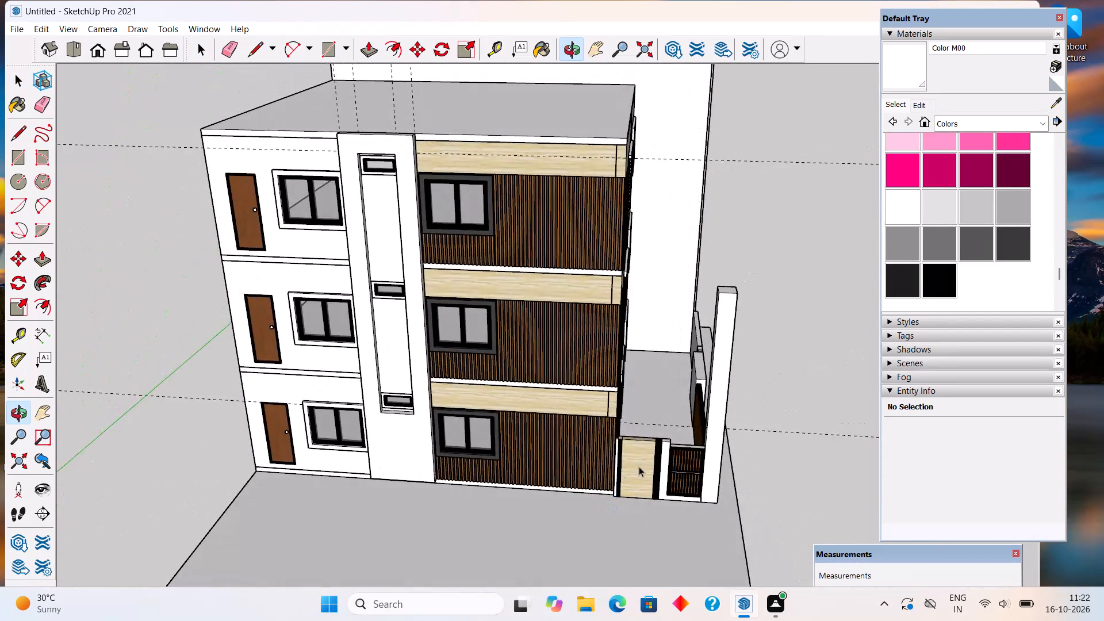
Open the floor band group above the ground storey and split its front face with a 6" vertical line beside the facade strip.
scroll(546, 377, "up", 3)
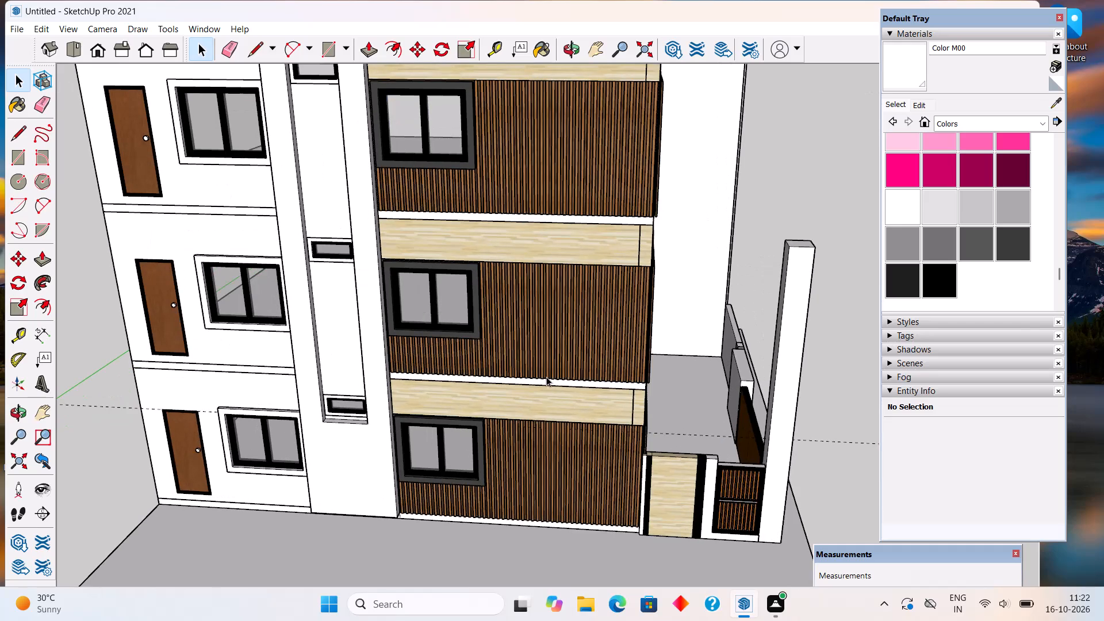
scroll(539, 331, "up", 4)
scroll(484, 407, "up", 2)
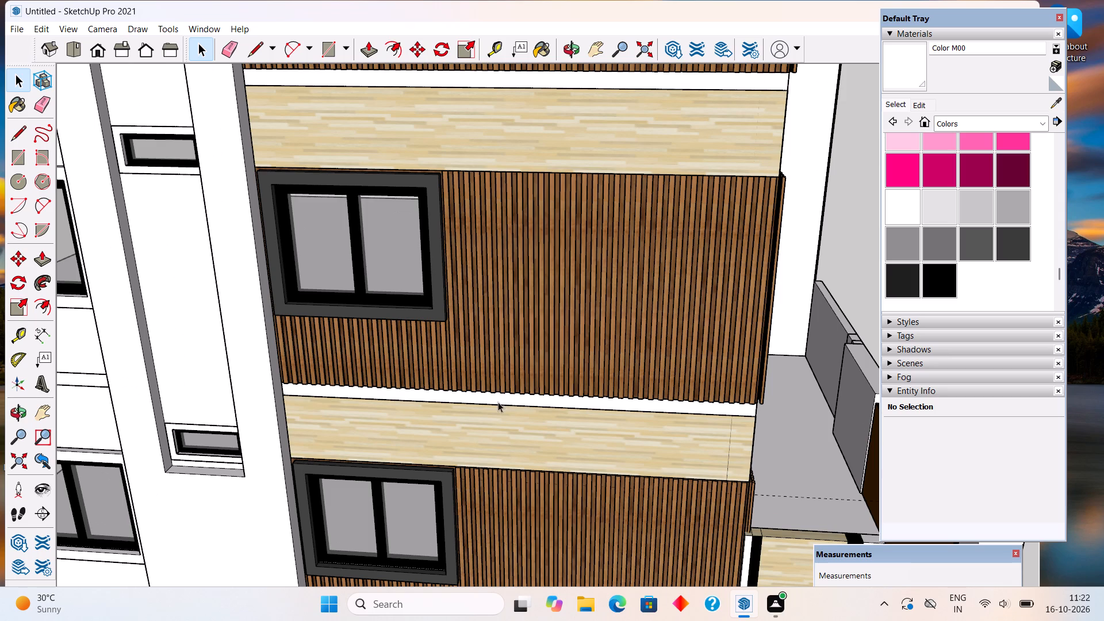
double_click(498, 402)
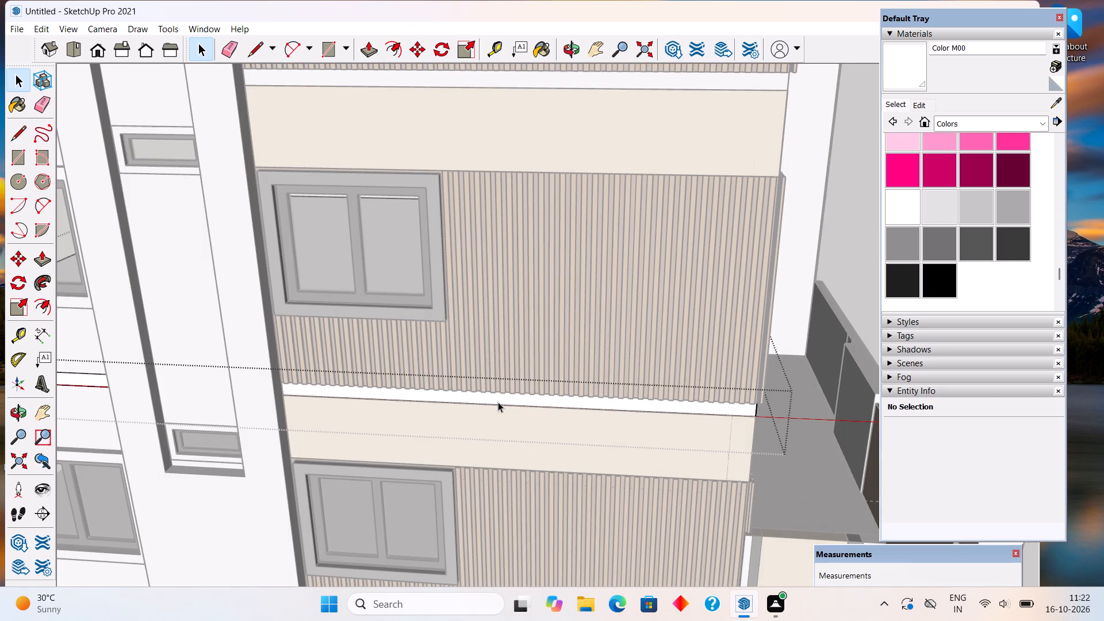
left_click(498, 402)
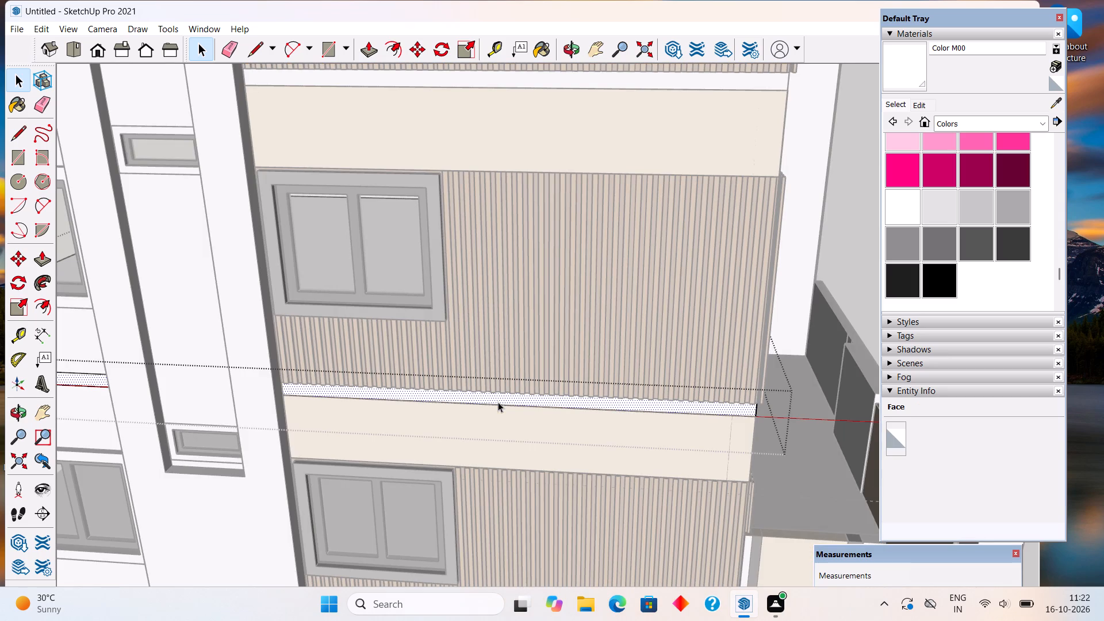
middle_click_drag(498, 402, 507, 387)
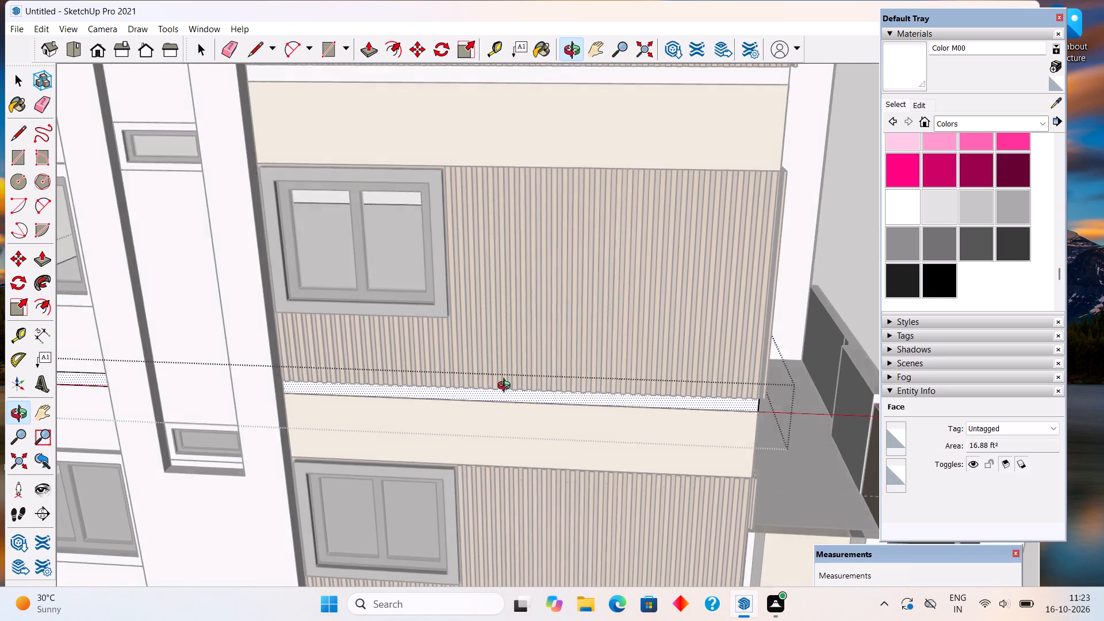
middle_click_drag(507, 387, 526, 316)
scroll(361, 306, "up", 12)
middle_click_drag(297, 384, 297, 276)
scroll(243, 378, "up", 10)
left_click(248, 395)
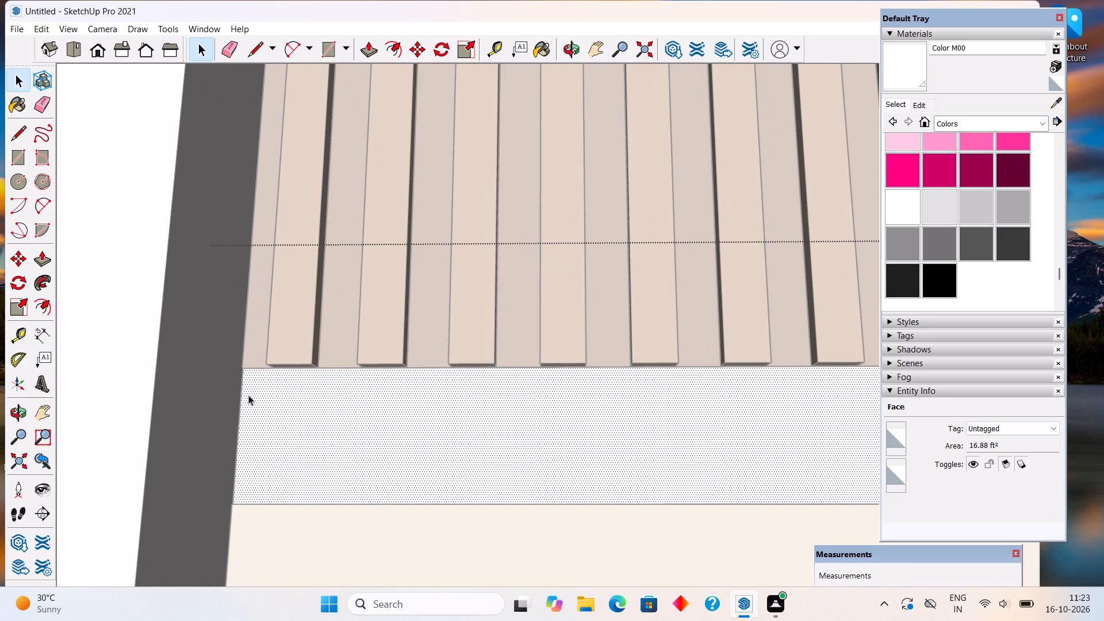
key("l")
scroll(253, 389, "up", 9)
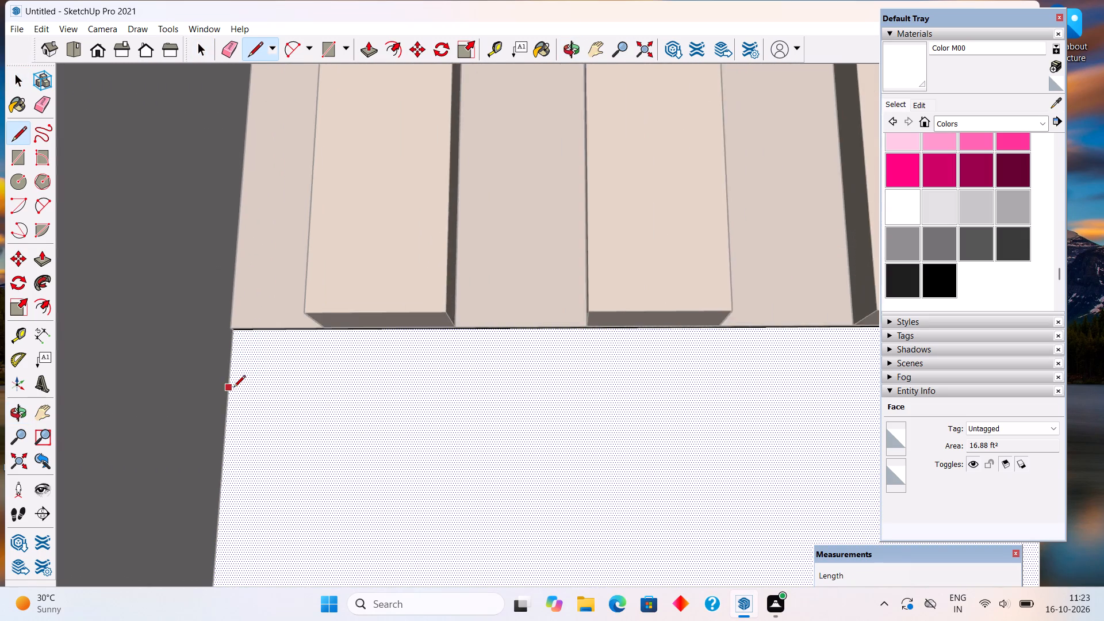
scroll(233, 388, "up", 20)
left_click(202, 291)
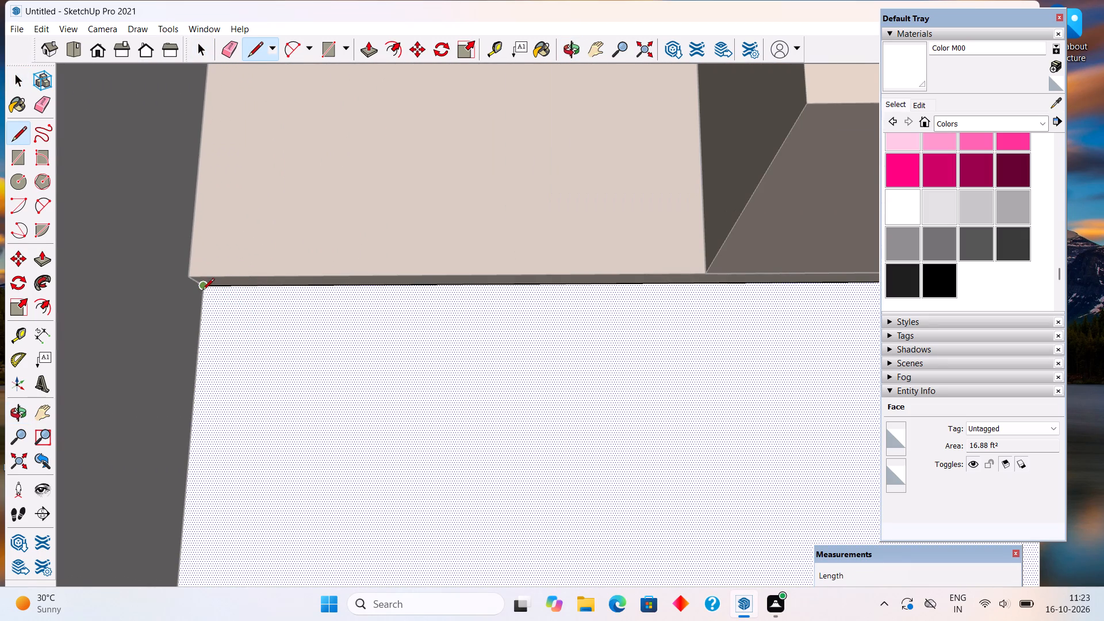
scroll(224, 309, "down", 15)
scroll(225, 338, "up", 1)
scroll(225, 343, "down", 17)
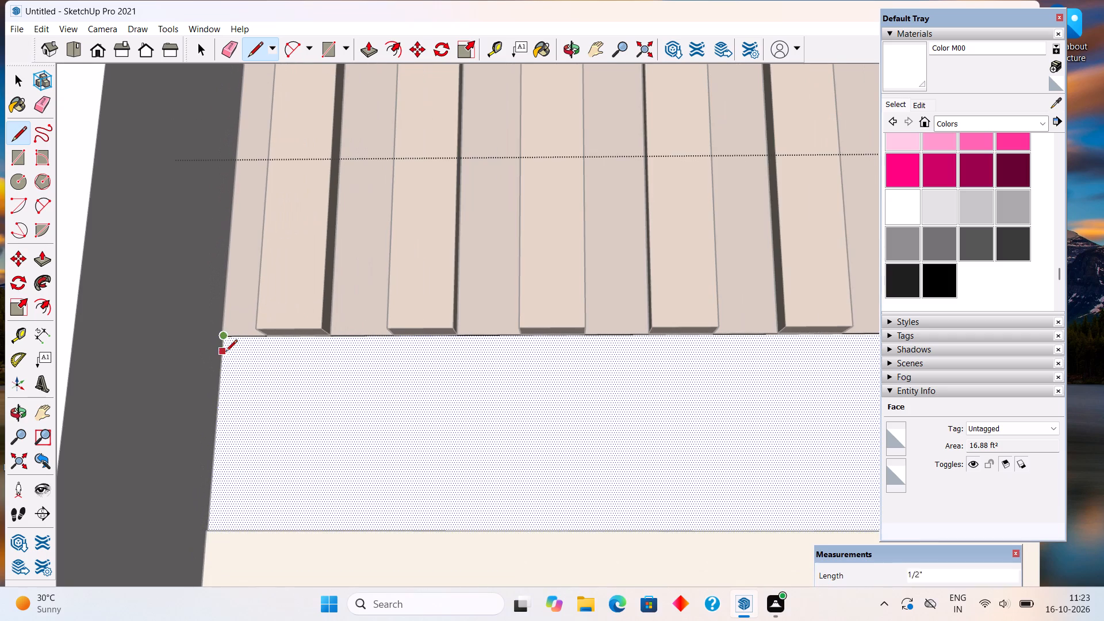
left_click(208, 531)
key("space")
Pull the split floor band face on the slatted side outward 8", flush with the facade strip's front.
left_click(394, 489)
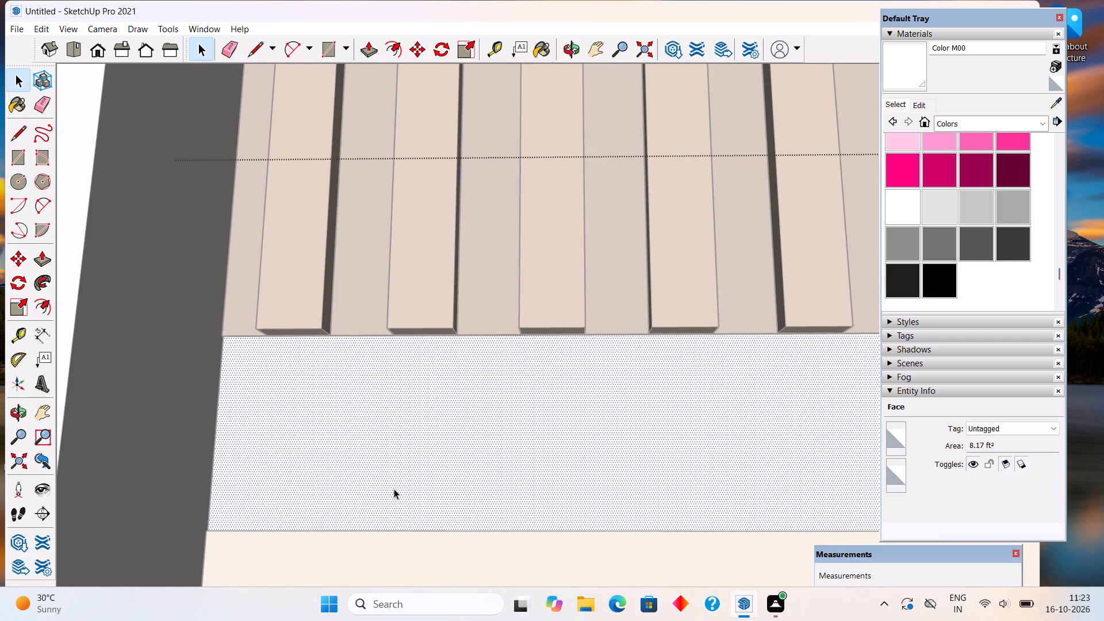
key("p")
left_click(394, 489)
scroll(377, 524, "down", 6)
middle_click_drag(378, 523, 513, 591)
scroll(513, 591, "down", 5)
scroll(426, 439, "down", 10)
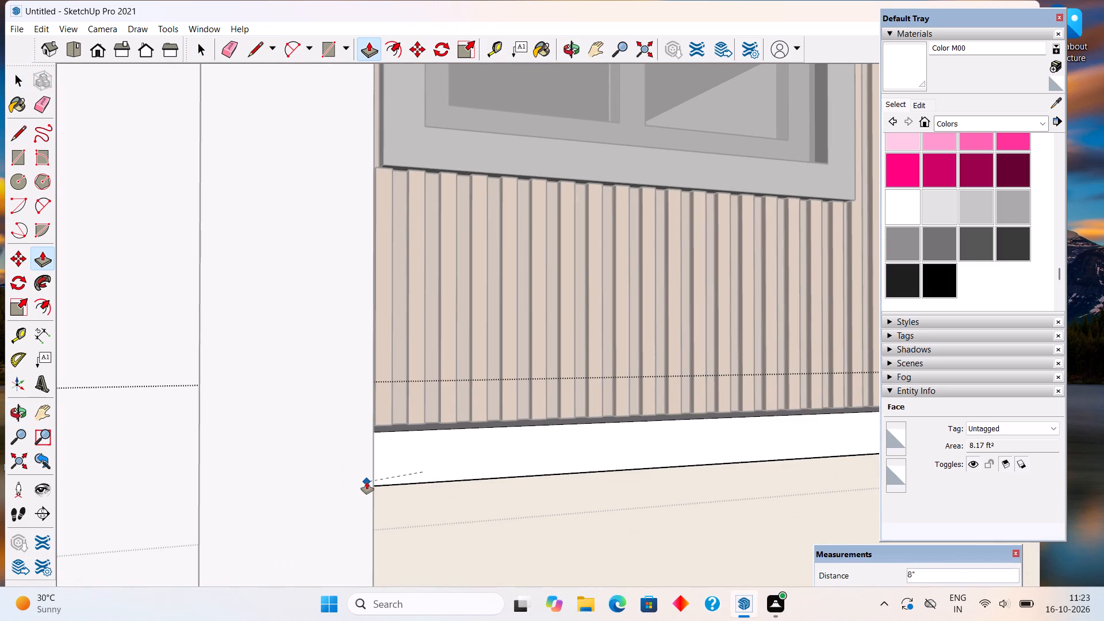
left_click(367, 482)
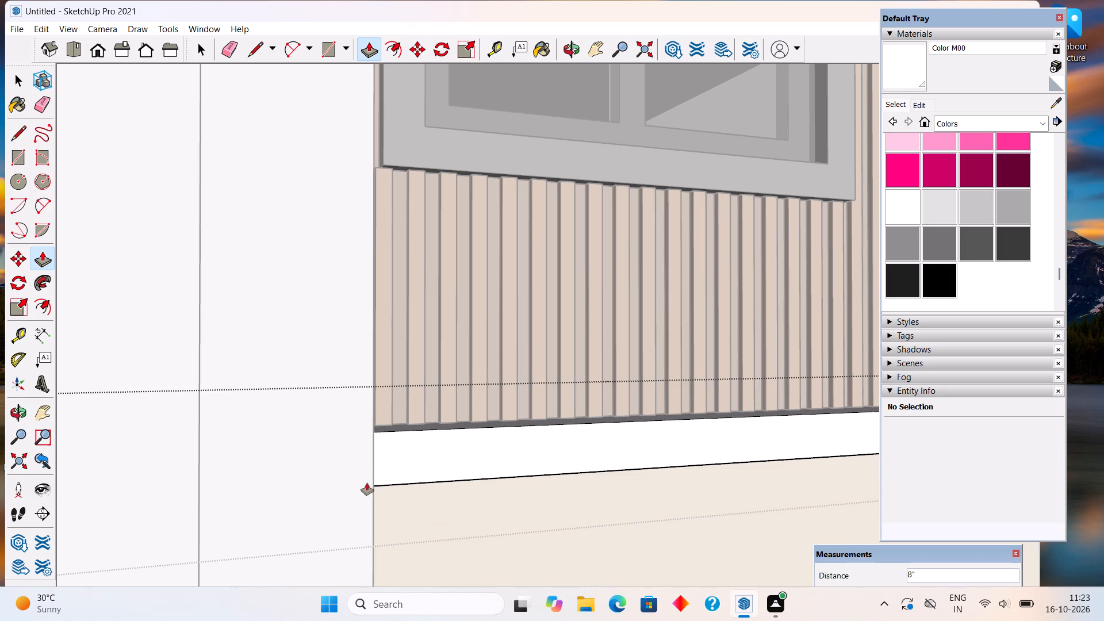
Pull the same floor band face a further 1' outward as a projecting ledge and close the group.
left_click(468, 467)
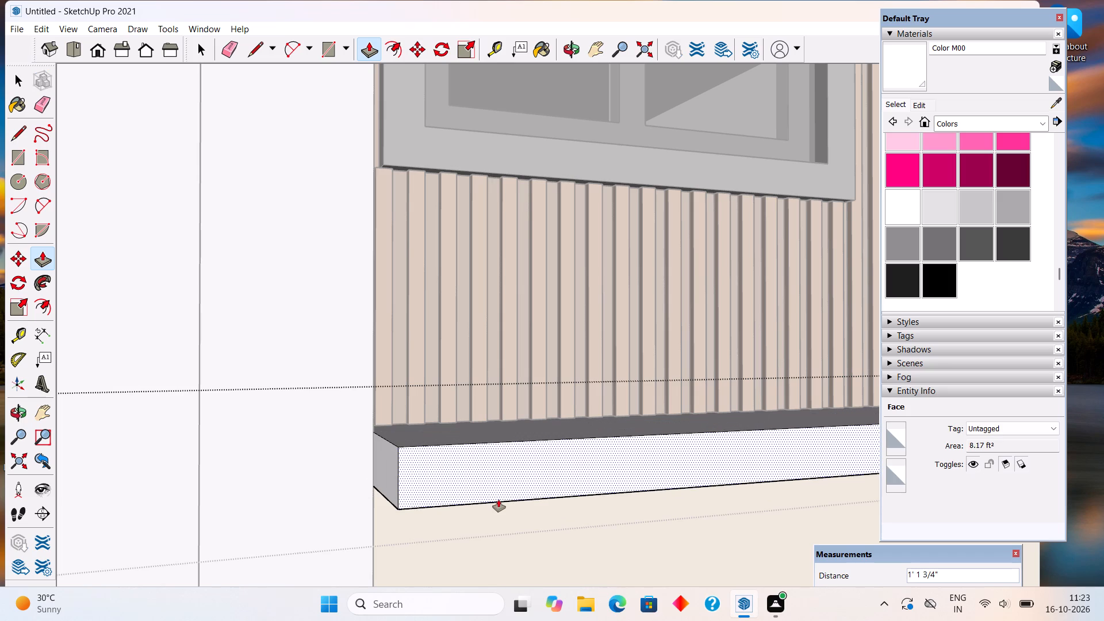
type("1'")
key("Return")
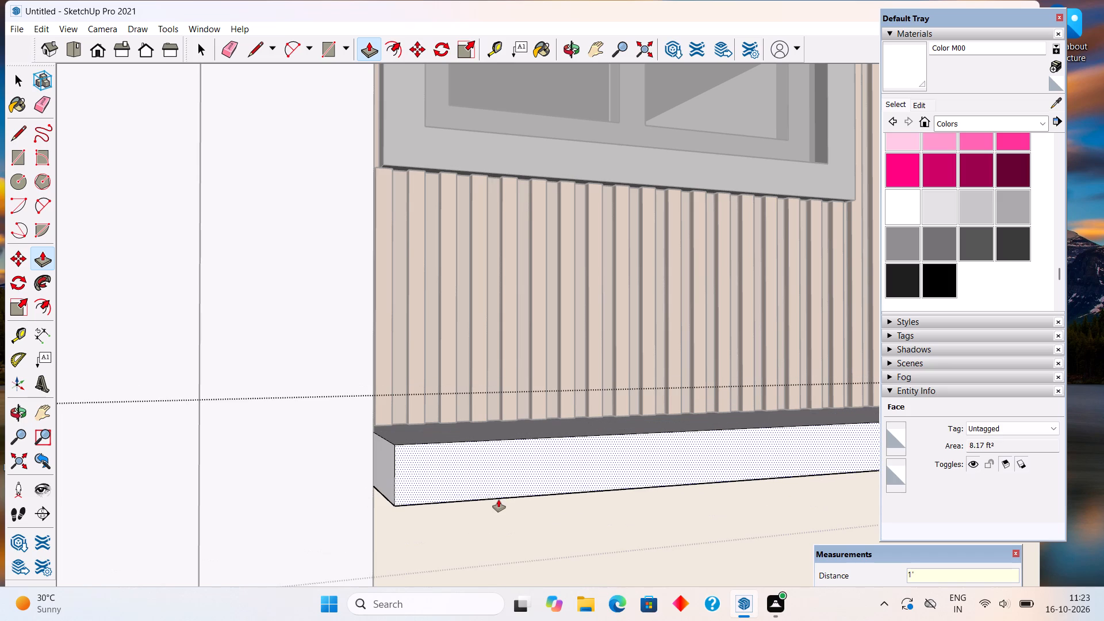
scroll(492, 487, "down", 7)
key("space")
scroll(519, 325, "down", 10)
middle_click_drag(636, 352, 423, 491)
scroll(423, 491, "down", 5)
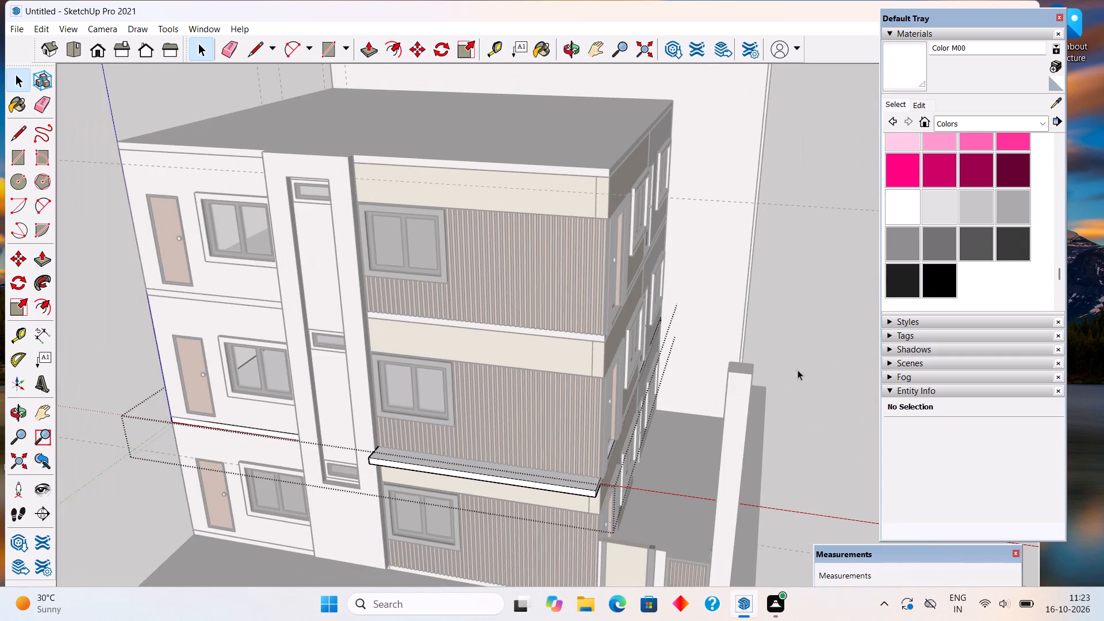
left_click(807, 363)
middle_click_drag(533, 469, 697, 393)
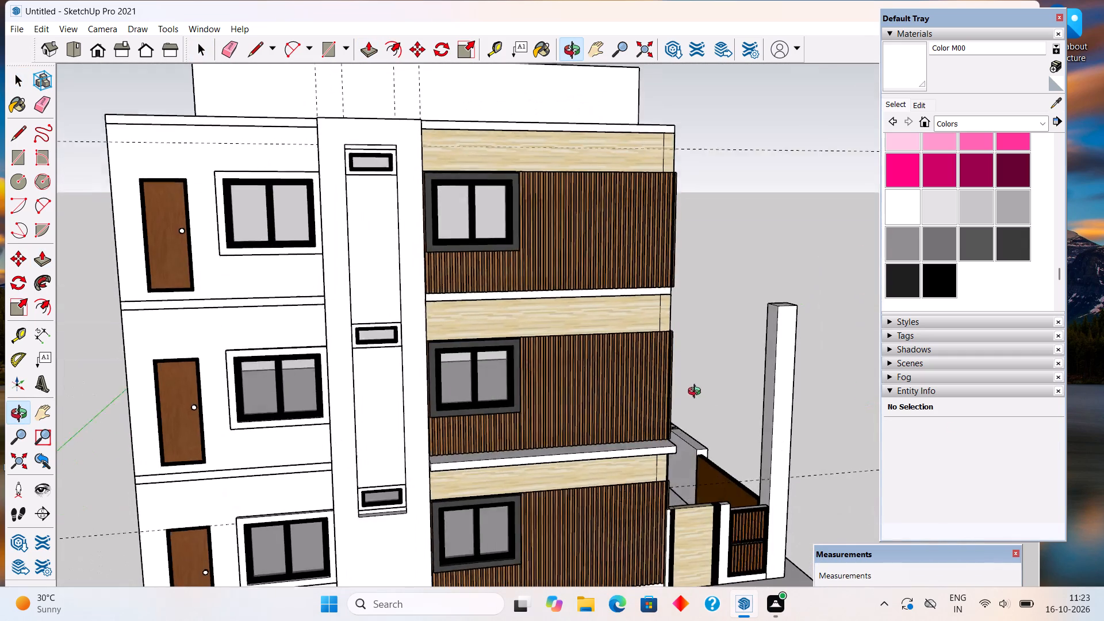
middle_click_drag(697, 393, 711, 431)
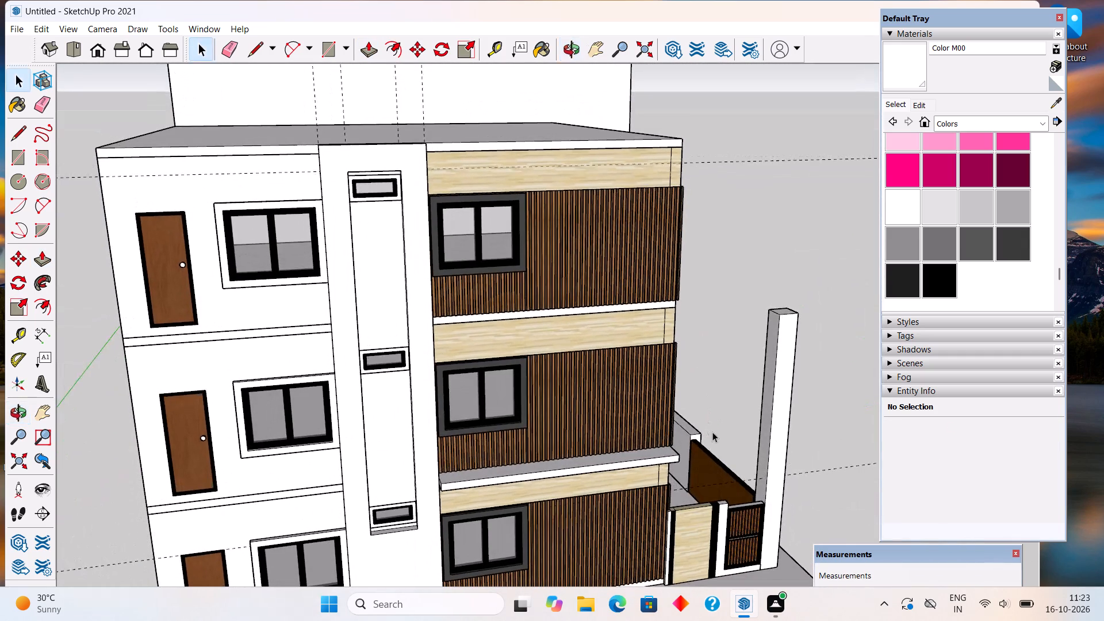
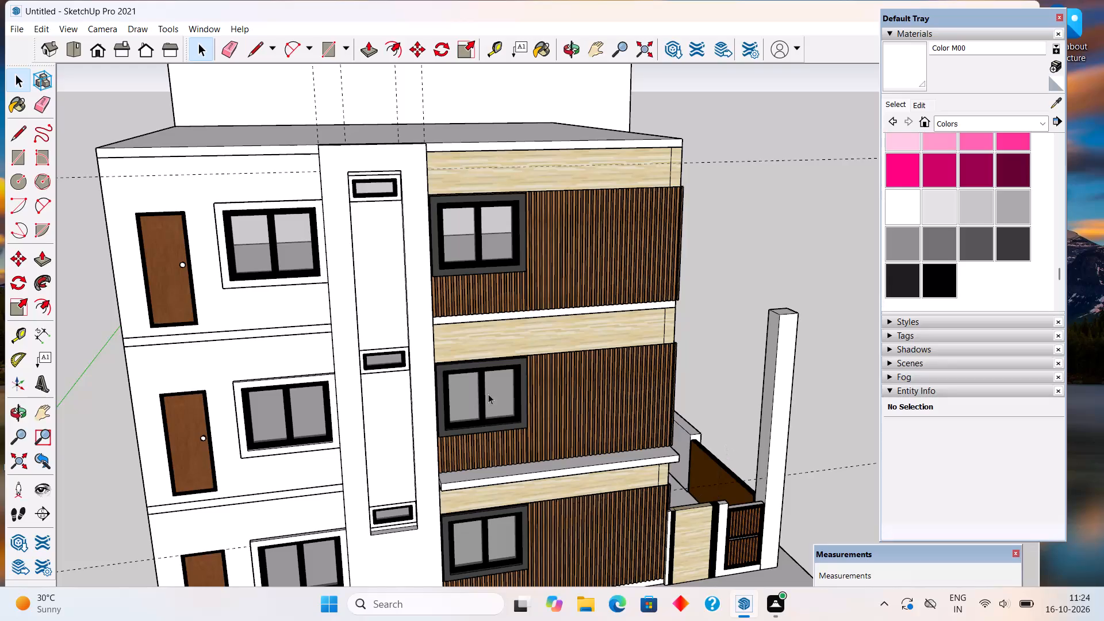
Examine the building's front and slatted corner, including the ledge above the ground storey.
scroll(397, 350, "down", 5)
middle_click_drag(526, 446, 454, 456)
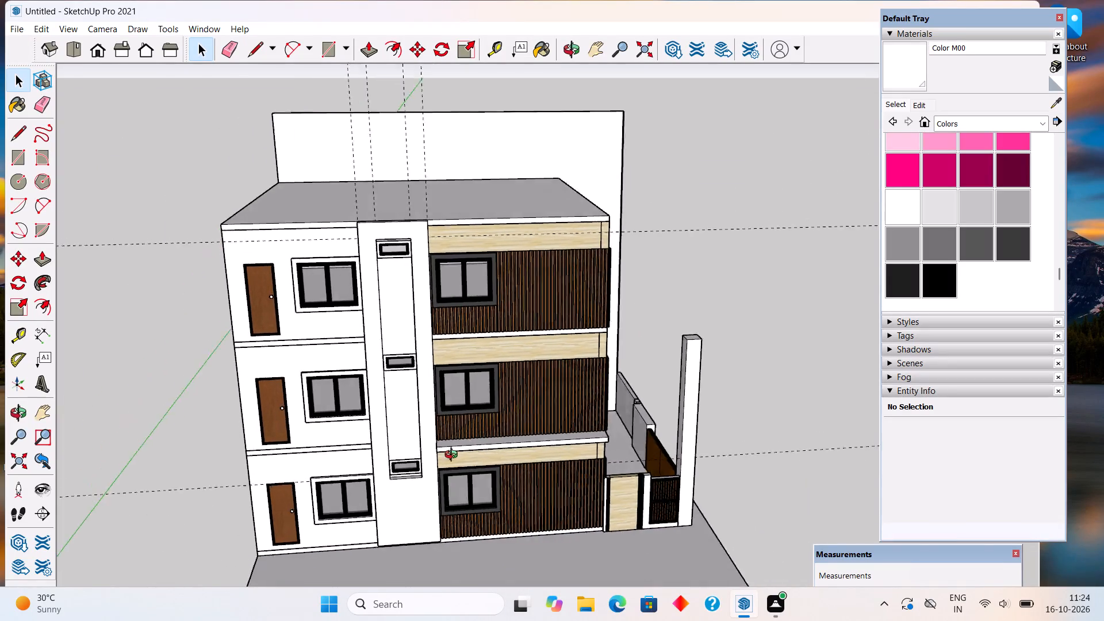
middle_click_drag(454, 456, 300, 464)
scroll(676, 480, "up", 1)
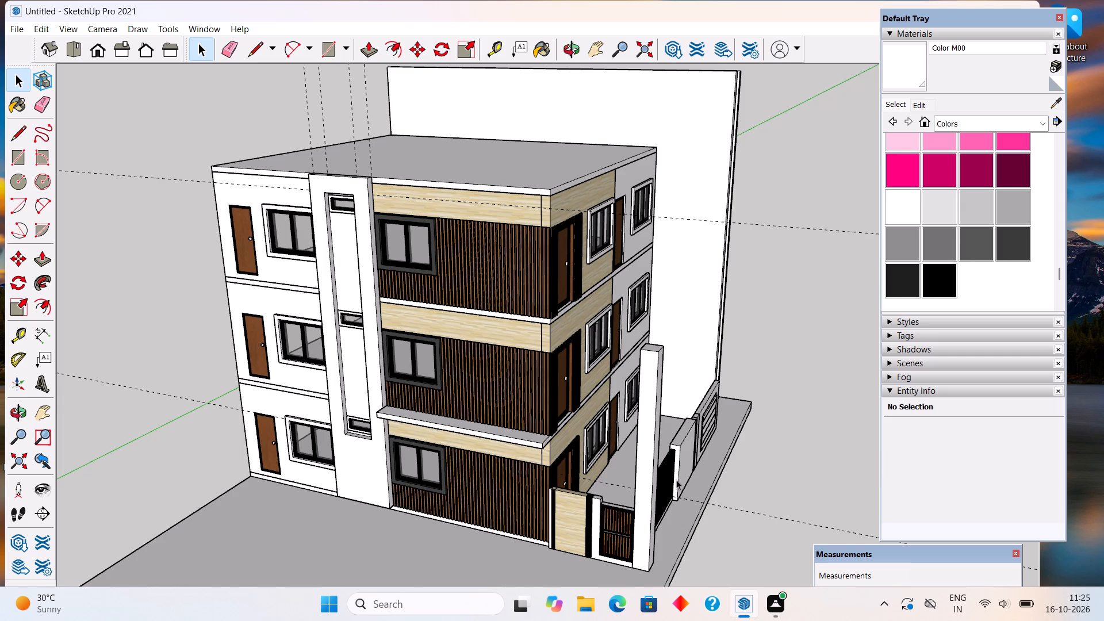
scroll(493, 436, "up", 5)
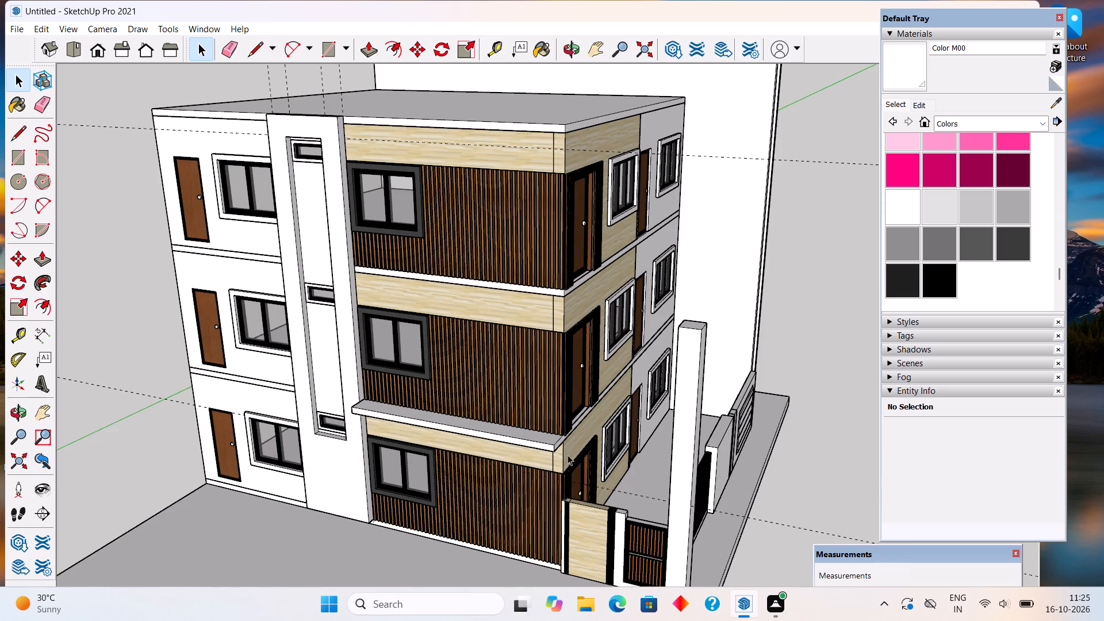
middle_click_drag(539, 448, 329, 365)
scroll(455, 424, "up", 10)
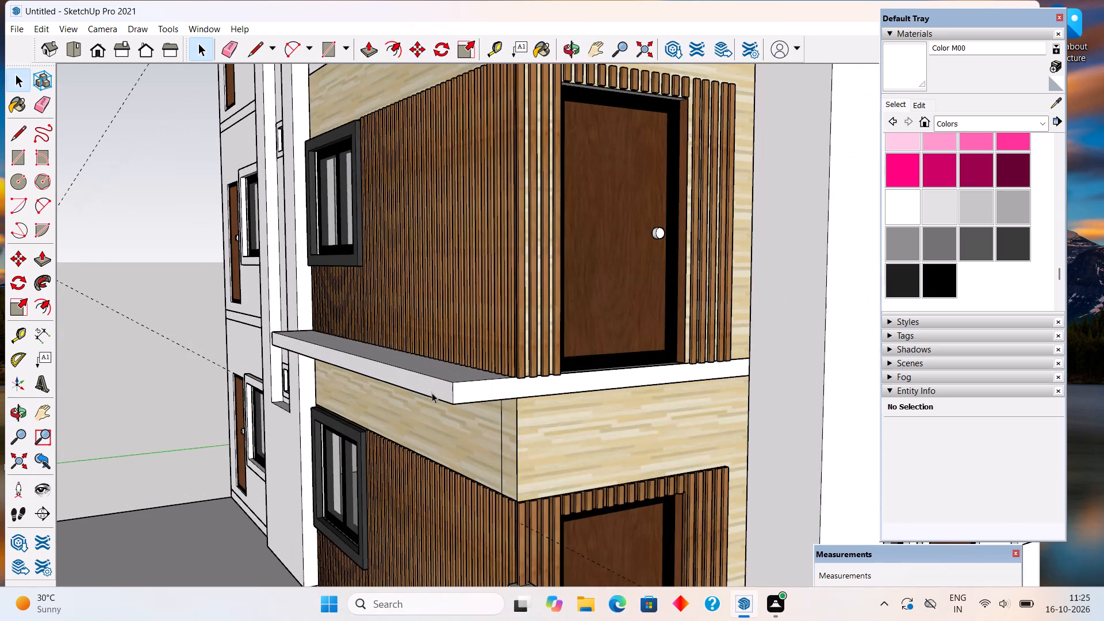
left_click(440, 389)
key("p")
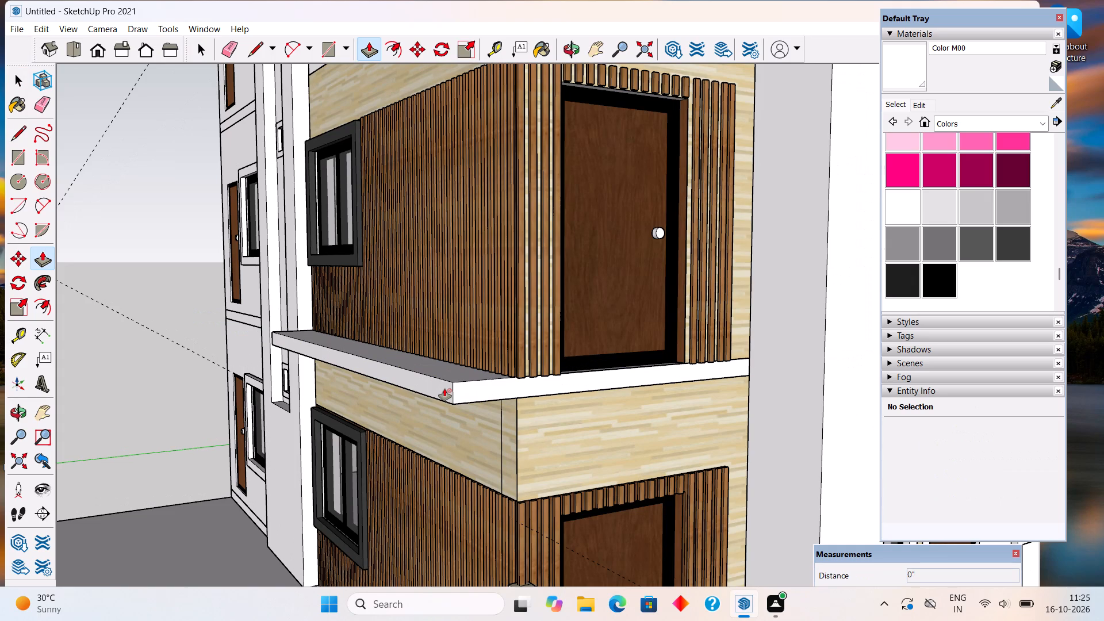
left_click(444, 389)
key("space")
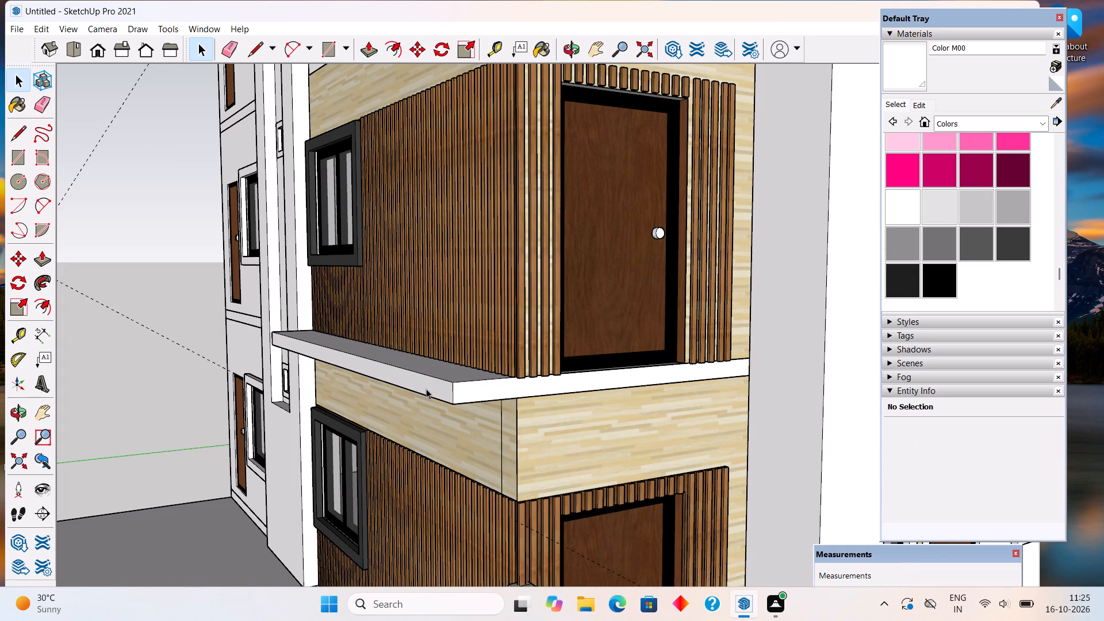
Open the floor band group above the ground storey and push its ledge's front face back 1' 5" toward the slatted wall.
double_click(427, 388)
left_click(427, 388)
key("p")
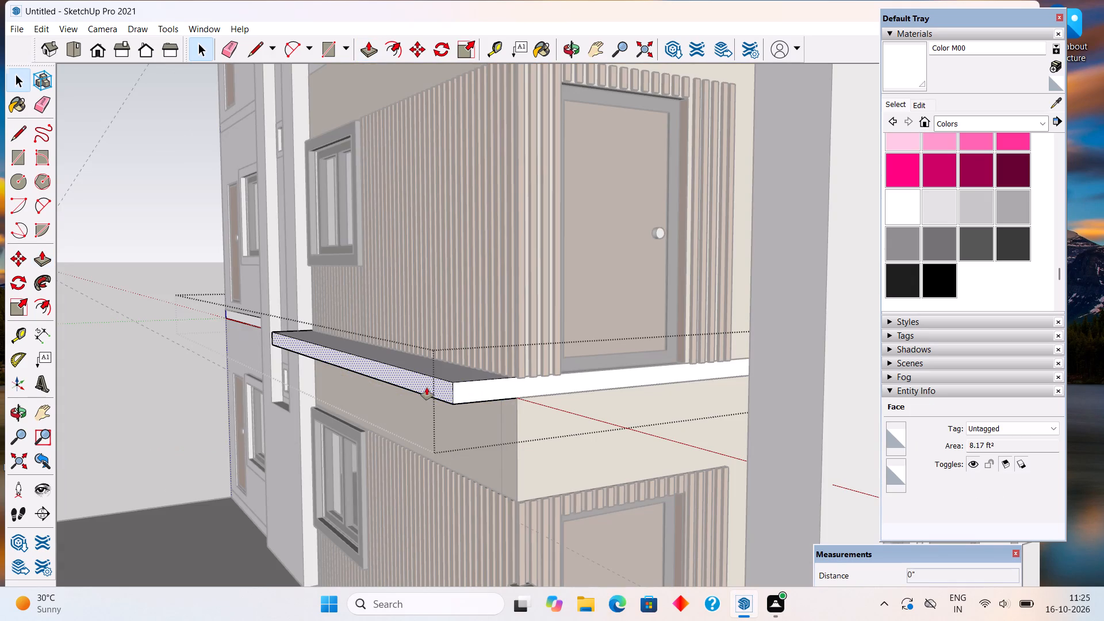
left_click(427, 388)
scroll(531, 406, "down", 8)
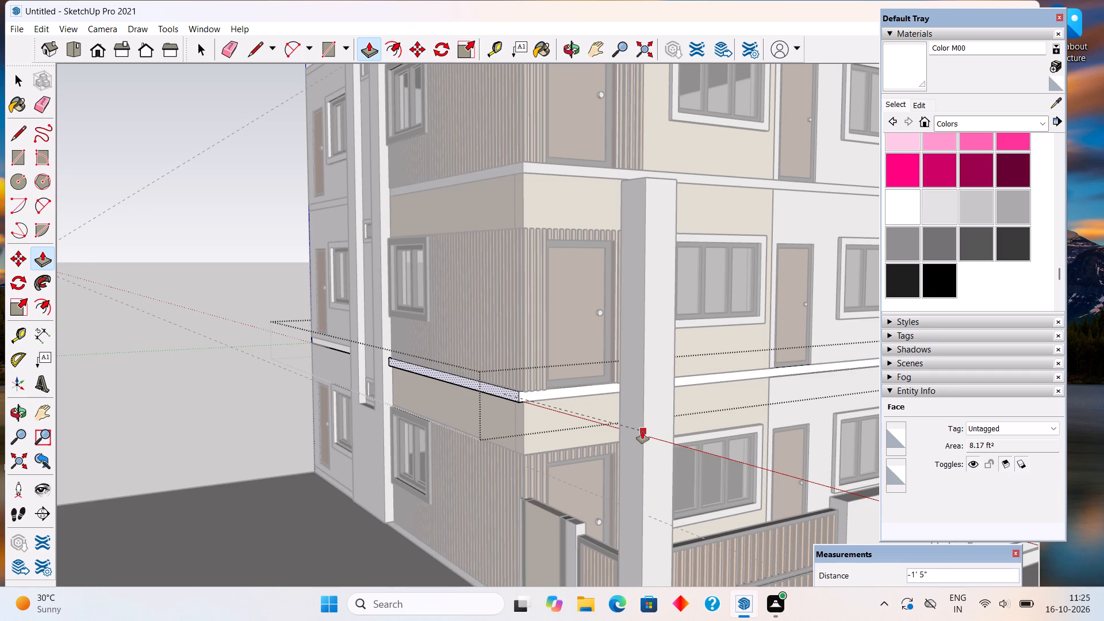
left_click(642, 431)
Pull the front face of the same floor band on the slatted side outward 2'.
scroll(512, 396, "up", 2)
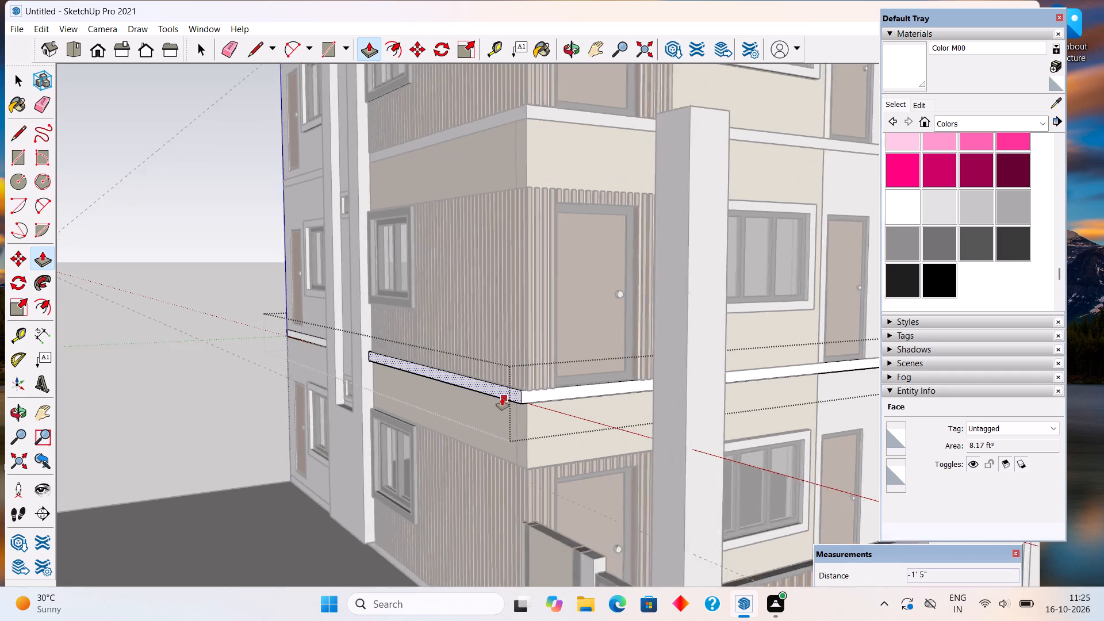
scroll(502, 398, "up", 2)
left_click(490, 389)
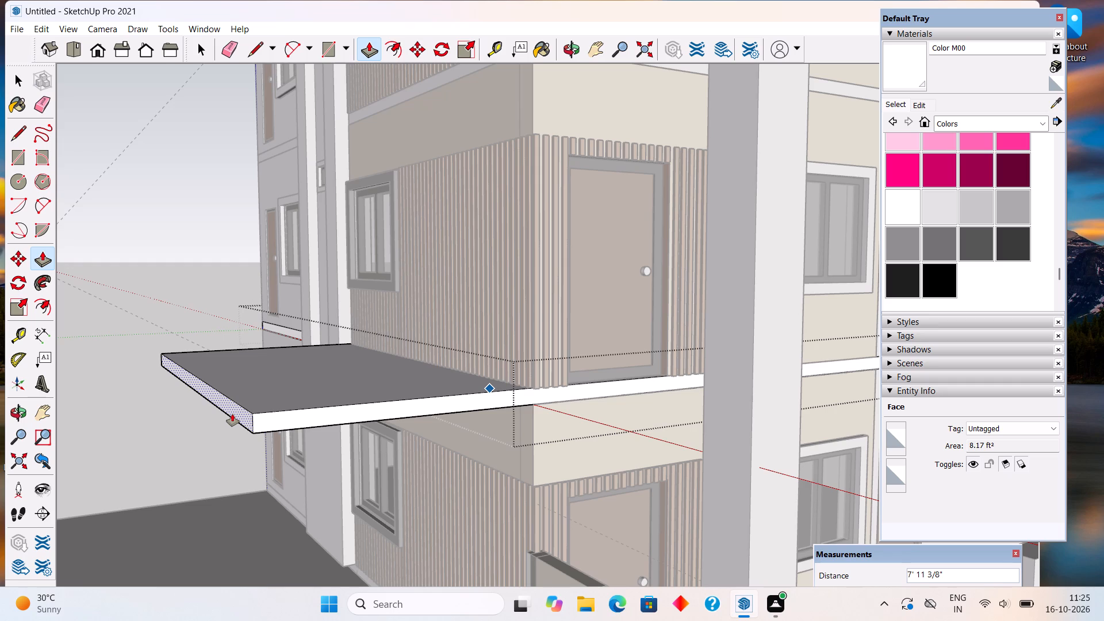
type("2'")
key("Return")
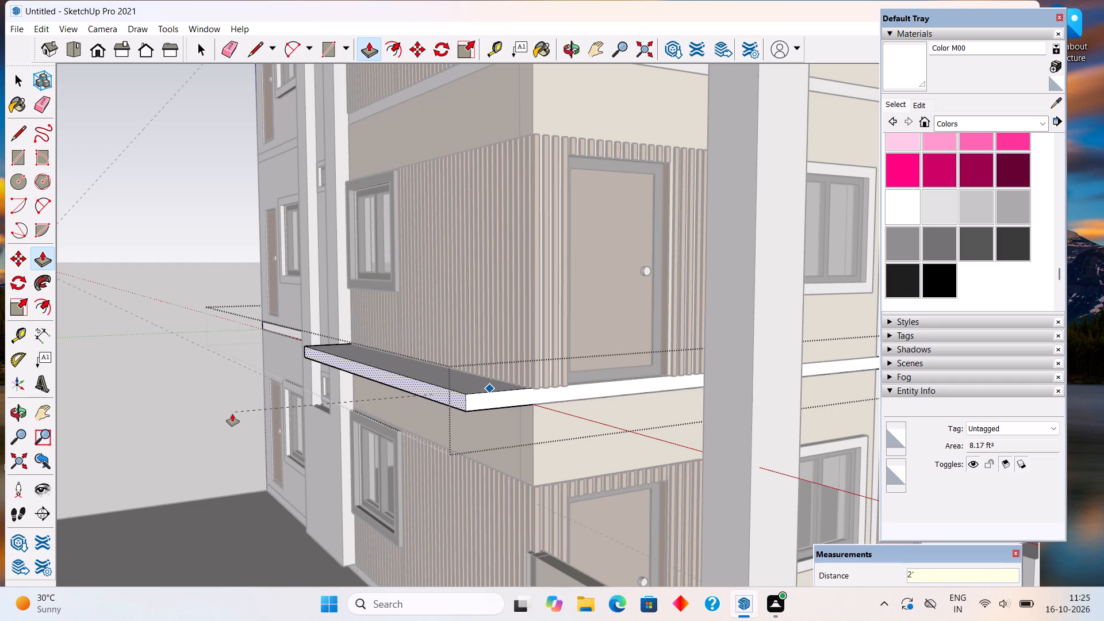
scroll(232, 414, "down", 5)
key("space")
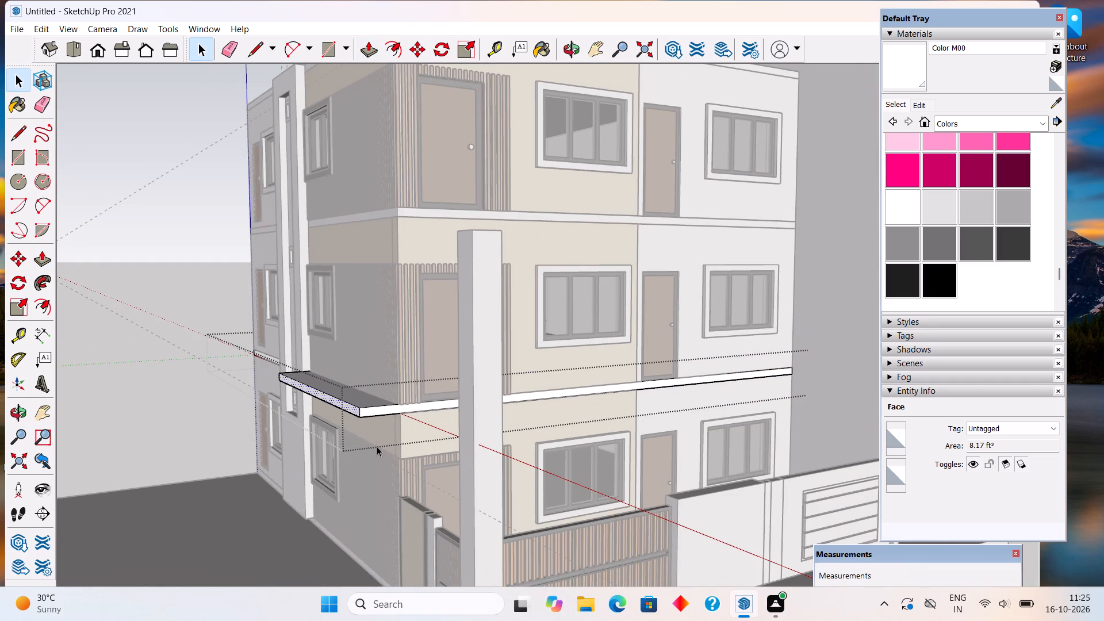
Pull the floor band's long side face, on the gate side, outward about 9' 3" to the tall boundary pillar.
scroll(373, 397, "up", 3)
left_click(380, 420)
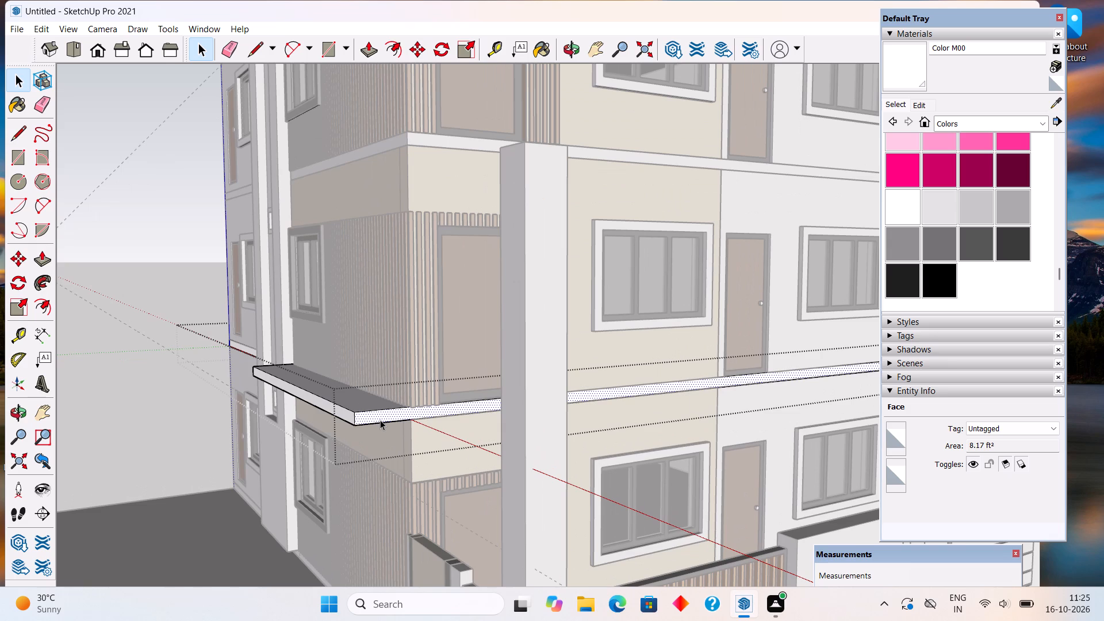
key("p")
left_click(380, 420)
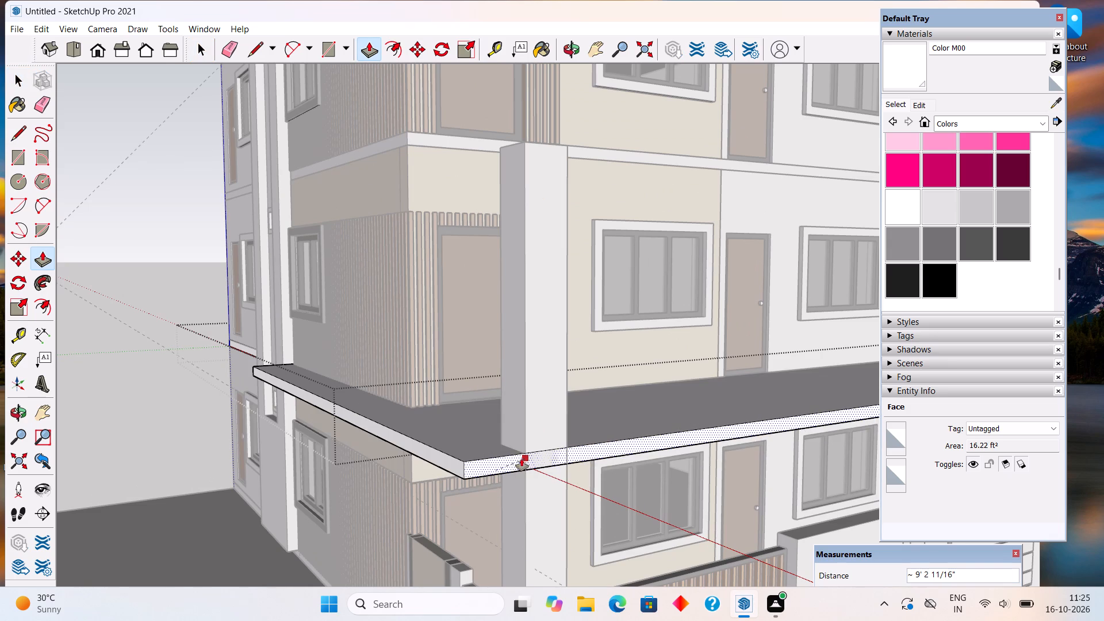
left_click(522, 457)
Extend the same side face of the floor band a further 2' past the tall pillar and close the group.
left_click(490, 467)
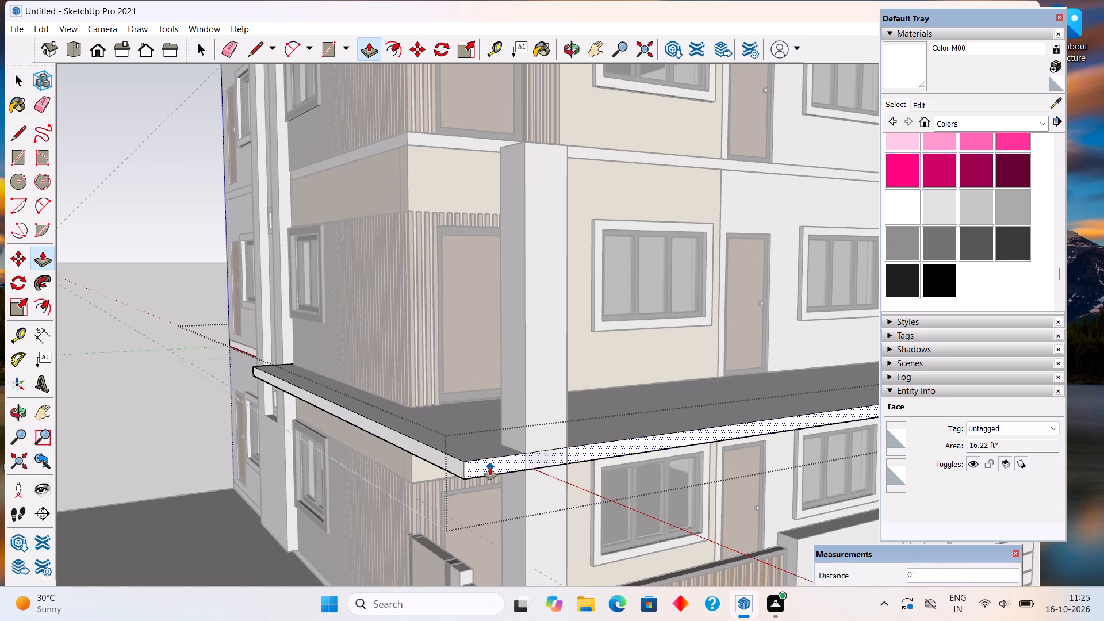
type("2'")
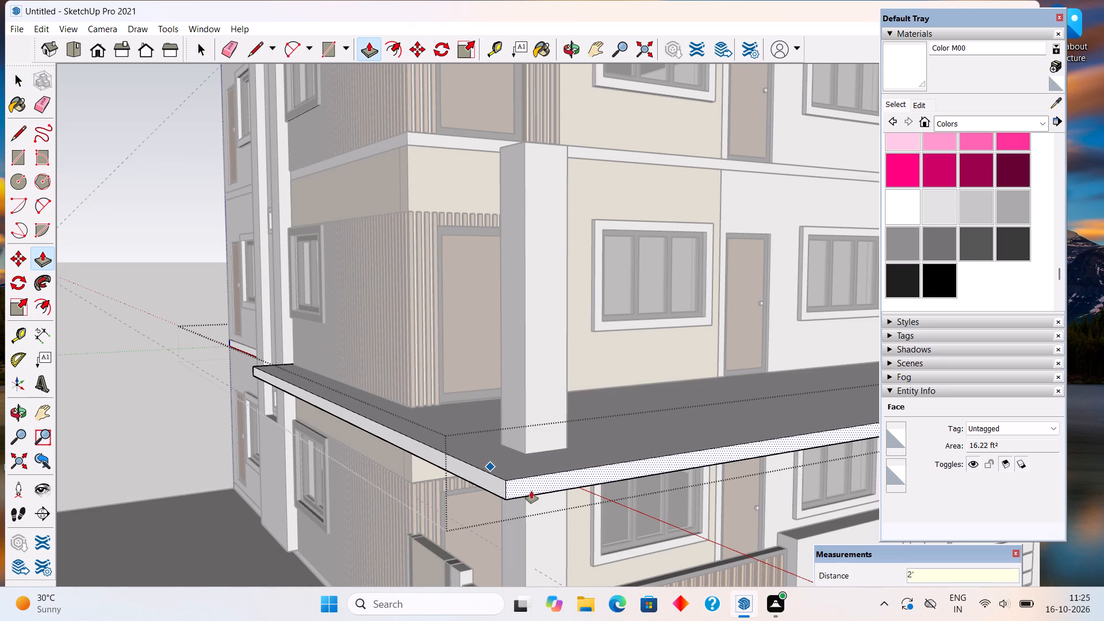
key("Return")
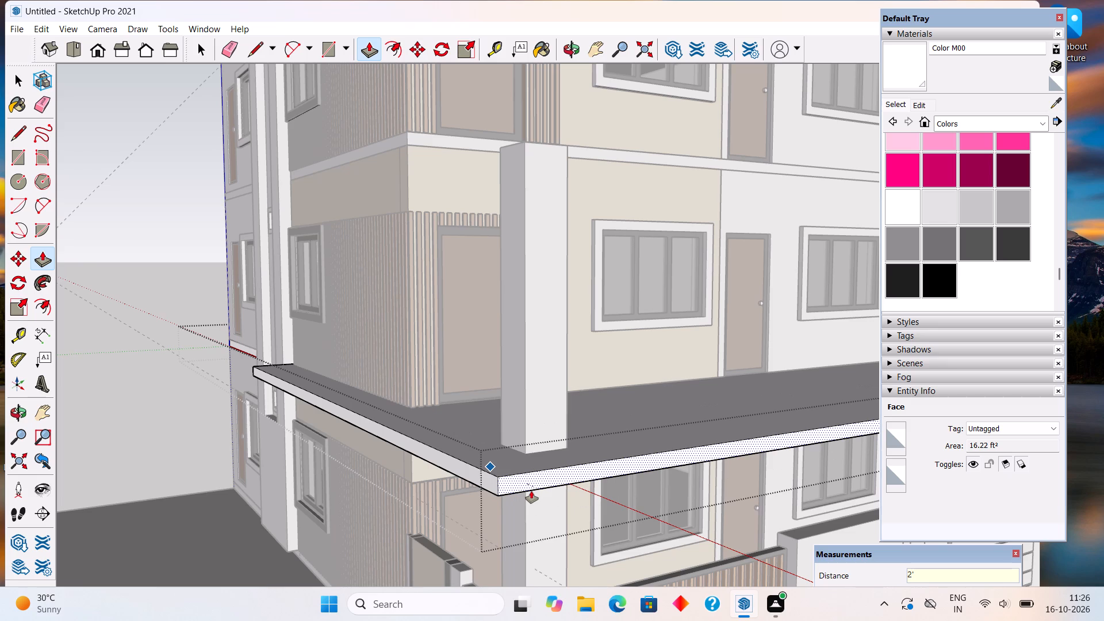
middle_click_drag(472, 487, 427, 481)
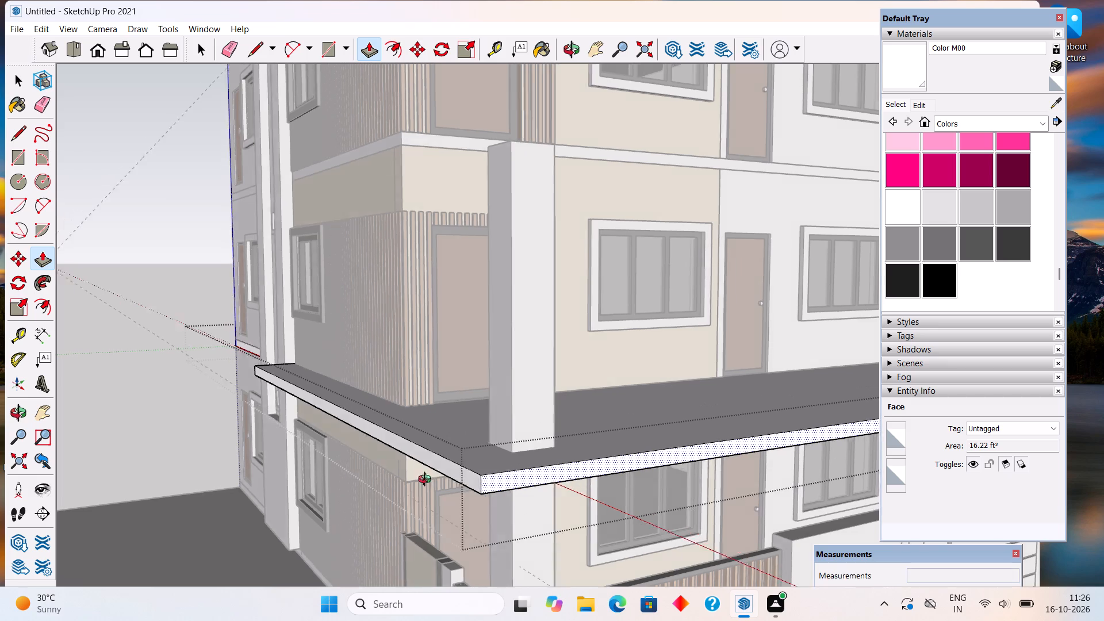
middle_click_drag(427, 481, 339, 473)
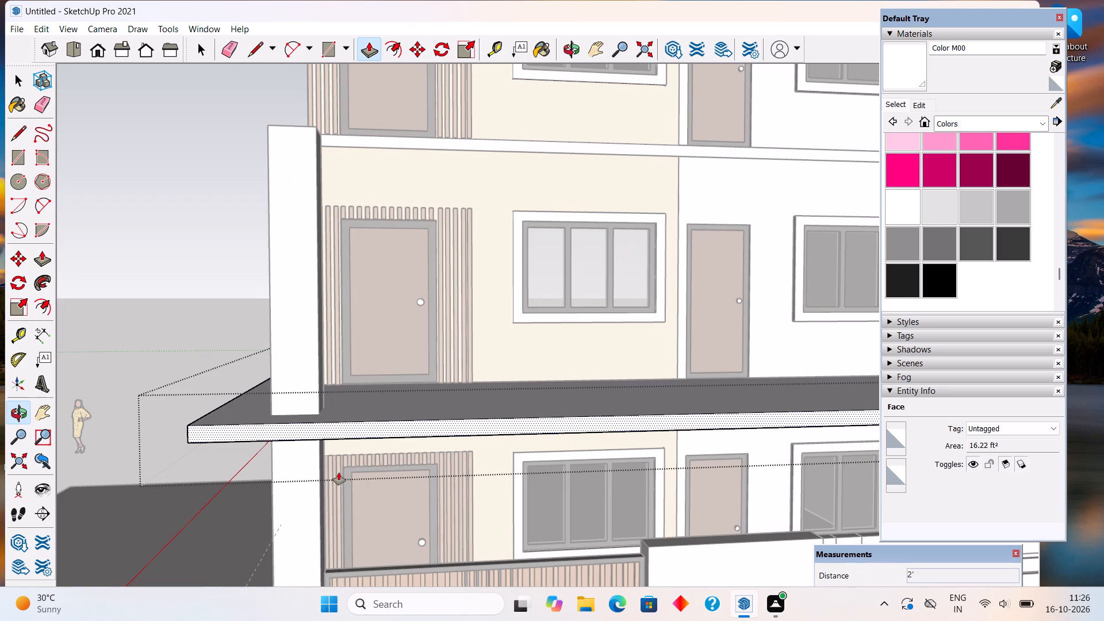
key("space")
left_click(204, 312)
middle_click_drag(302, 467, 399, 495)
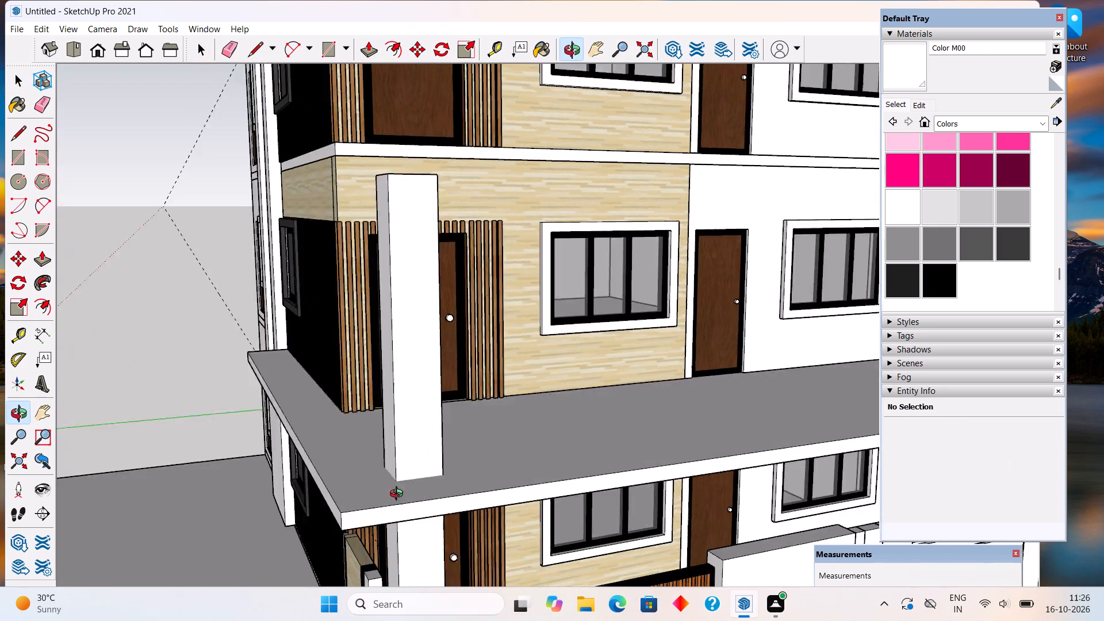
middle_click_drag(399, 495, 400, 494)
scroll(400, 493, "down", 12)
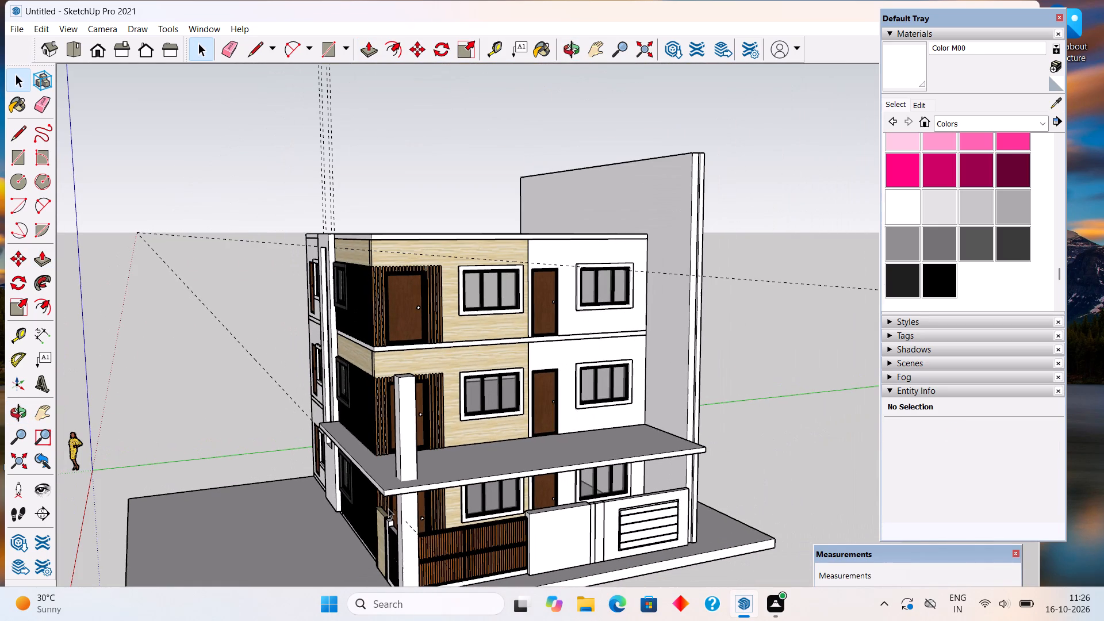
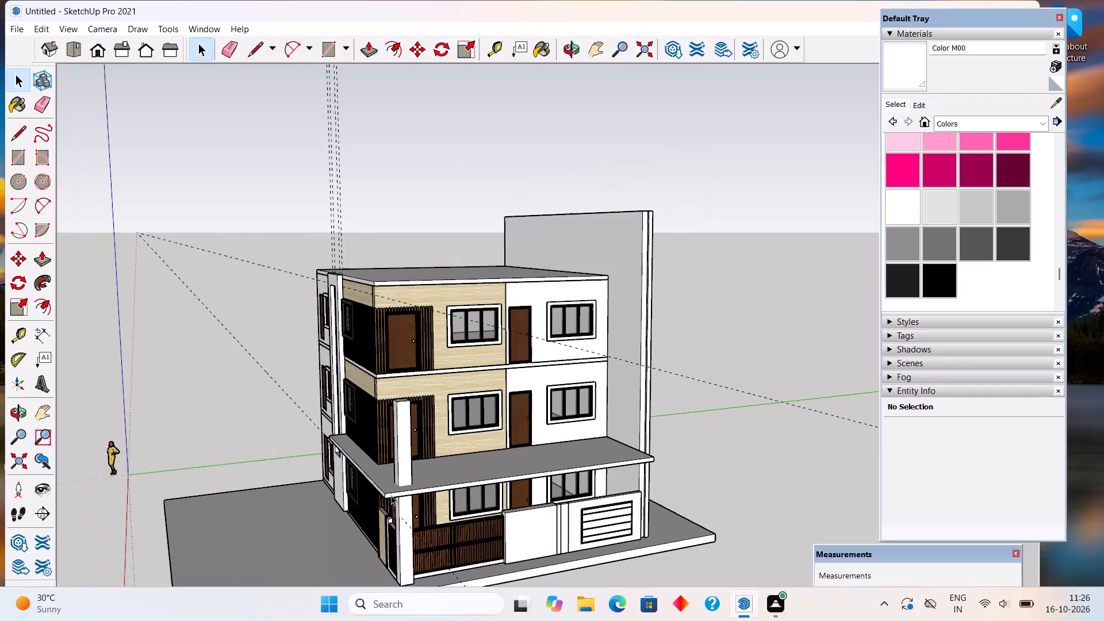
Examine the extended gate-side slab and its overhang past the tall pillar from the gate side and the slatted side.
scroll(391, 495, "up", 3)
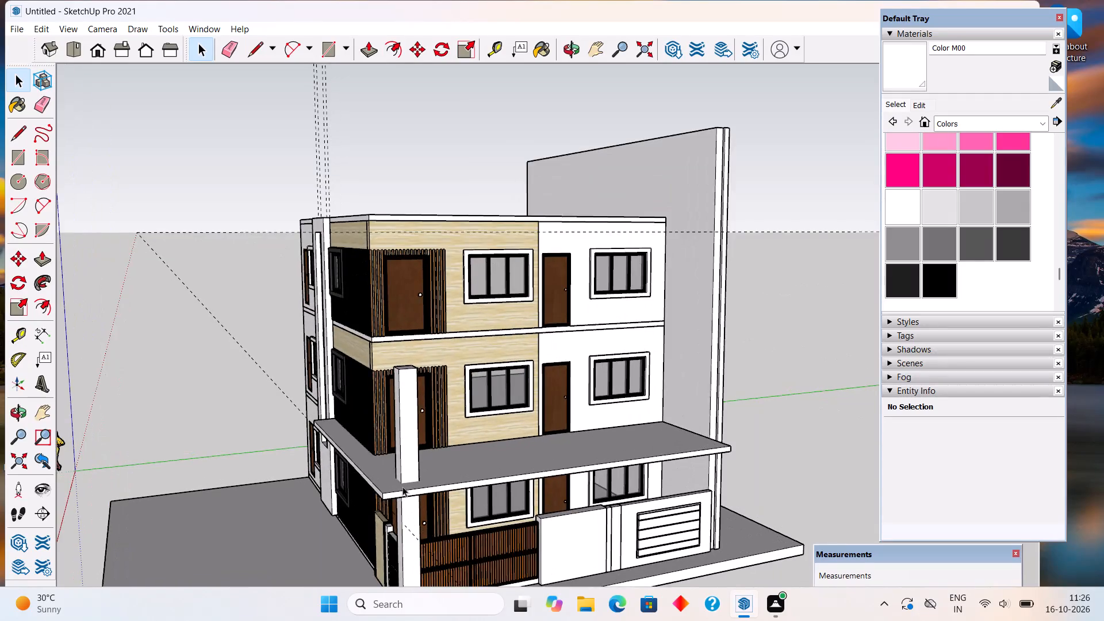
scroll(404, 486, "up", 2)
middle_click_drag(411, 486, 665, 356)
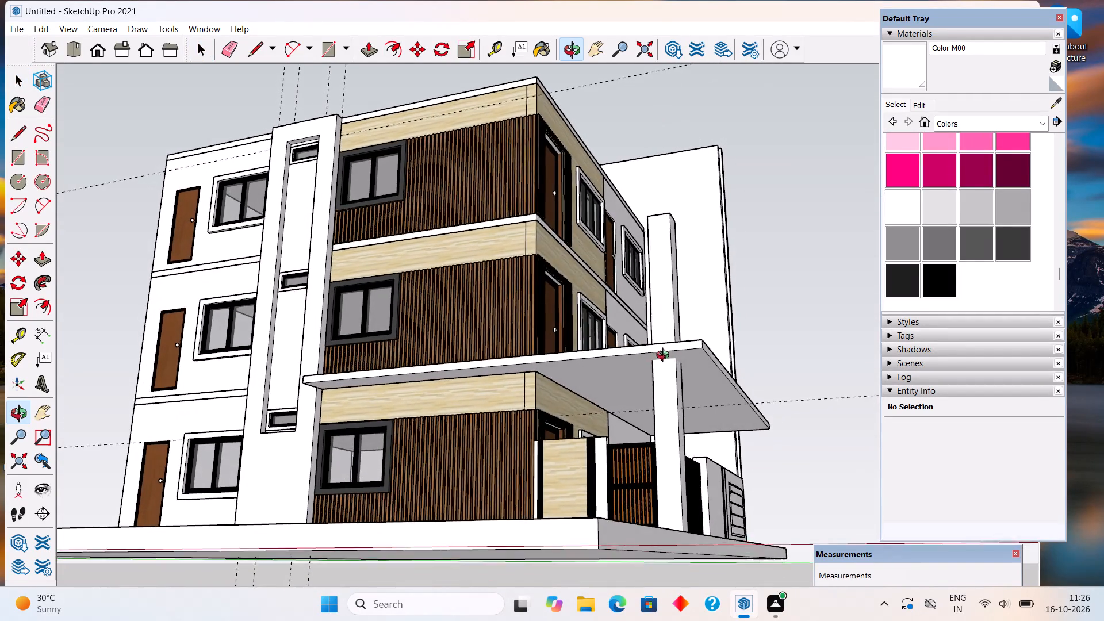
middle_click_drag(665, 356, 350, 503)
scroll(350, 503, "down", 3)
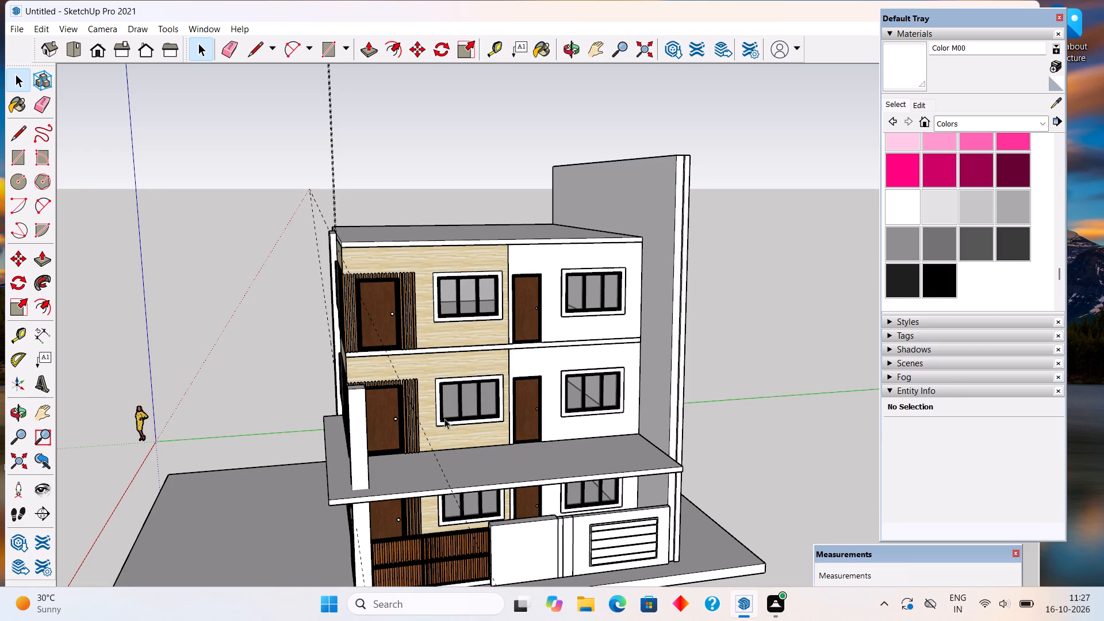
scroll(378, 503, "up", 3)
middle_click_drag(334, 480, 570, 454)
scroll(570, 452, "down", 3)
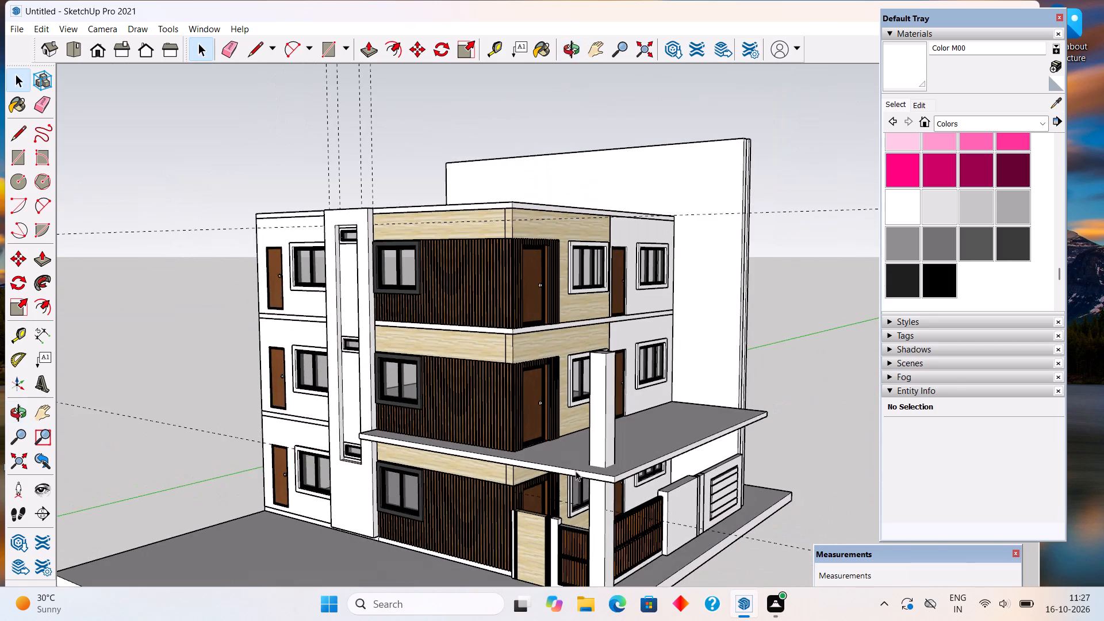
middle_click_drag(573, 471, 534, 507)
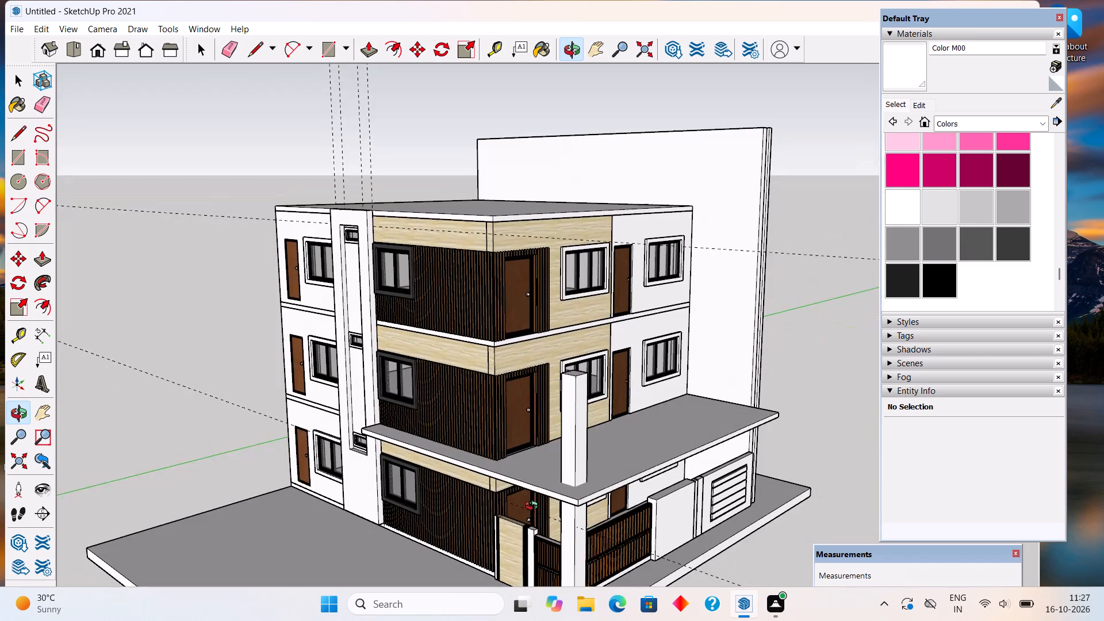
middle_click_drag(534, 507, 536, 508)
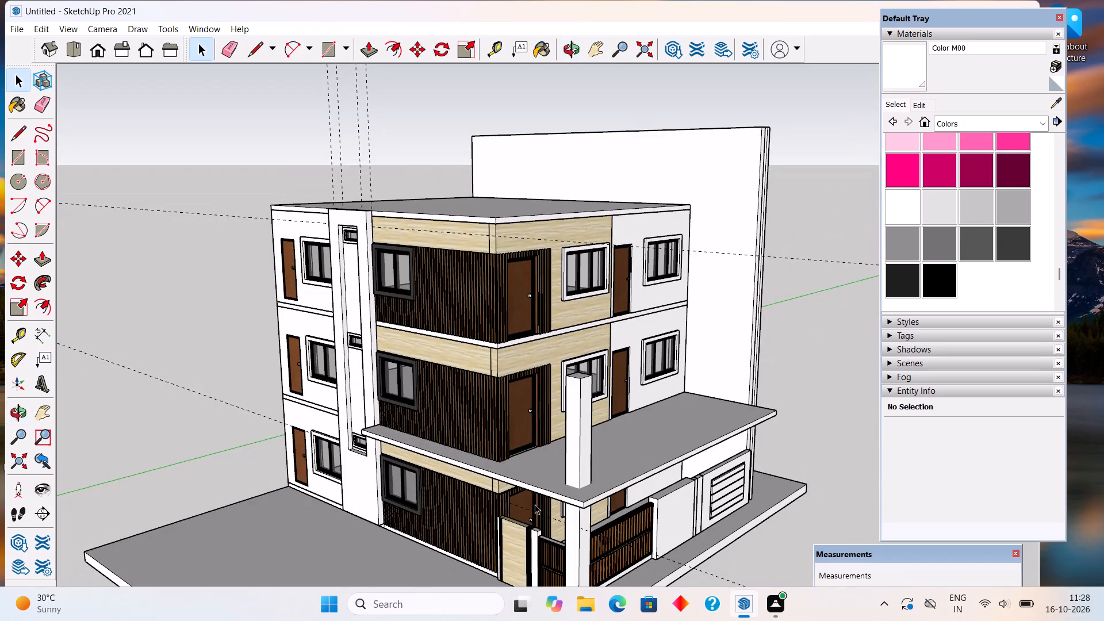
middle_click_drag(554, 492, 724, 336)
middle_click_drag(641, 512, 685, 524)
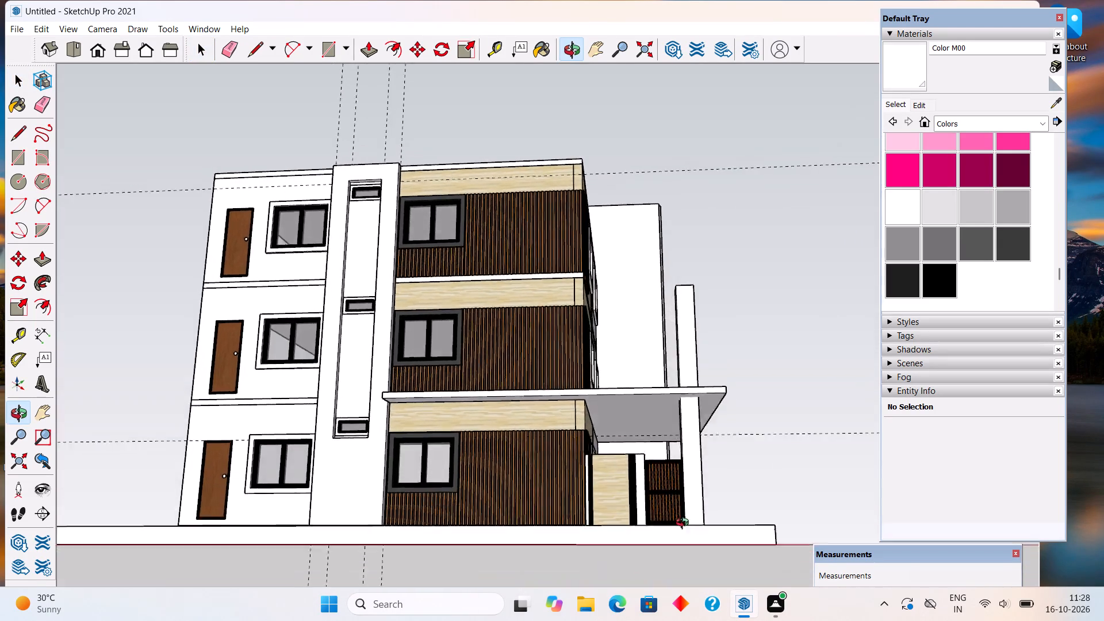
middle_click_drag(685, 524, 693, 620)
middle_click_drag(695, 366, 561, 458)
Open the floor band group, push the gate-side slab's long outer face back 1' toward the tall pillar, and close the group.
scroll(694, 451, "up", 4)
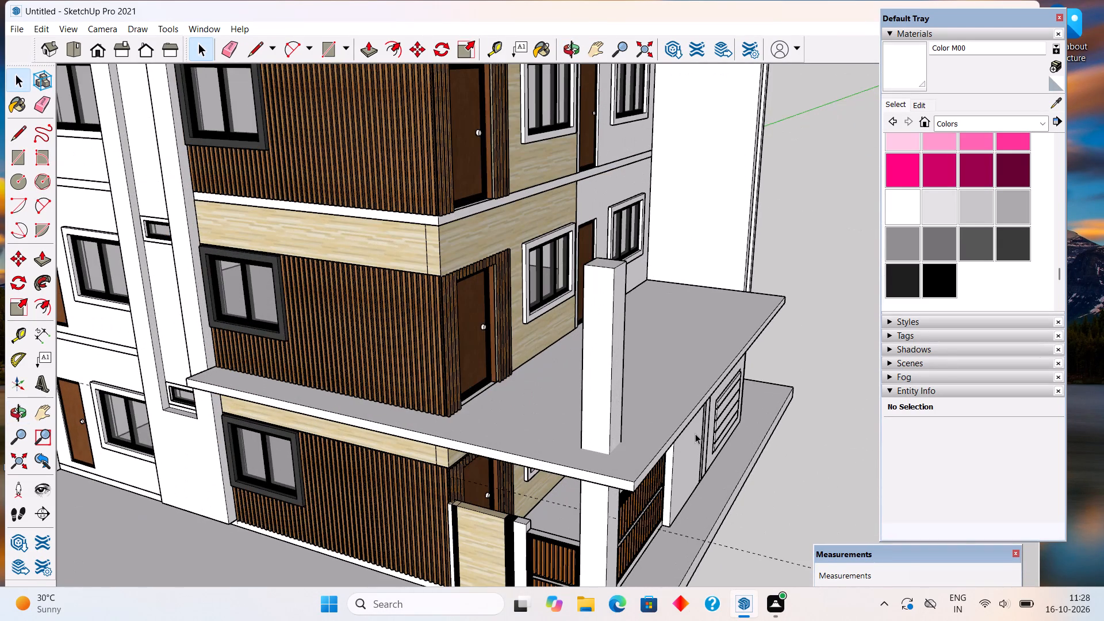
triple_click(683, 430)
key("p")
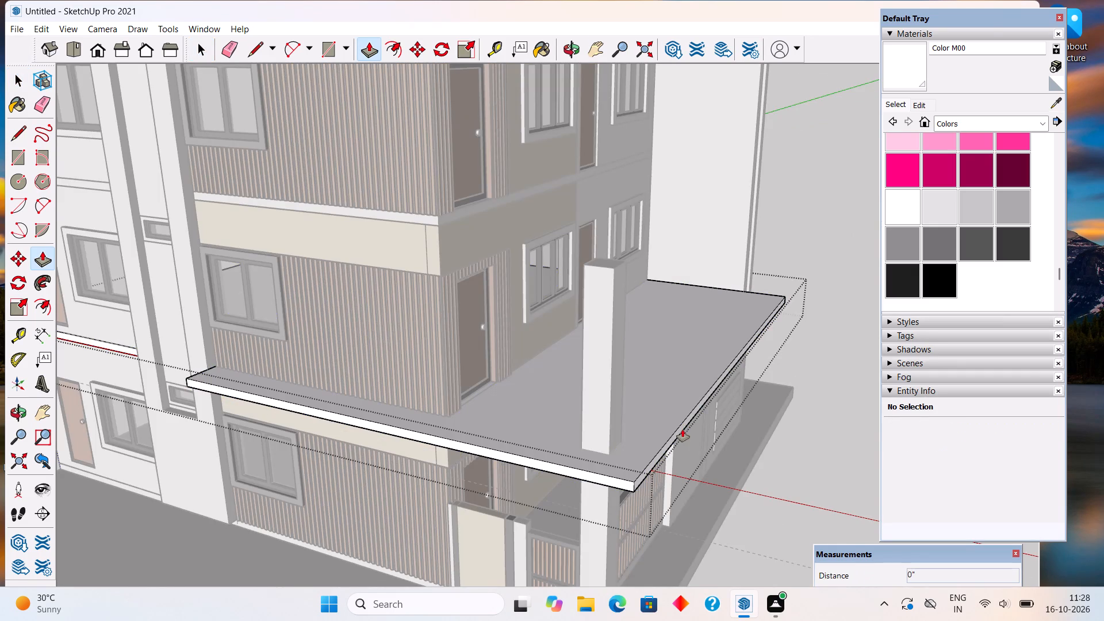
left_click(683, 425)
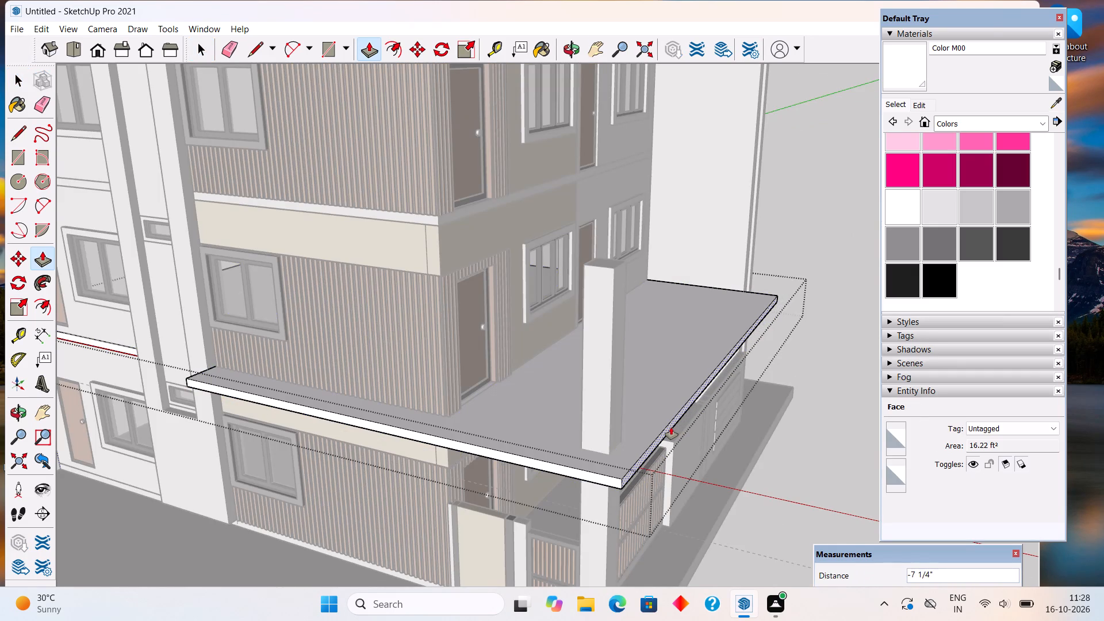
type("1'")
key("Return")
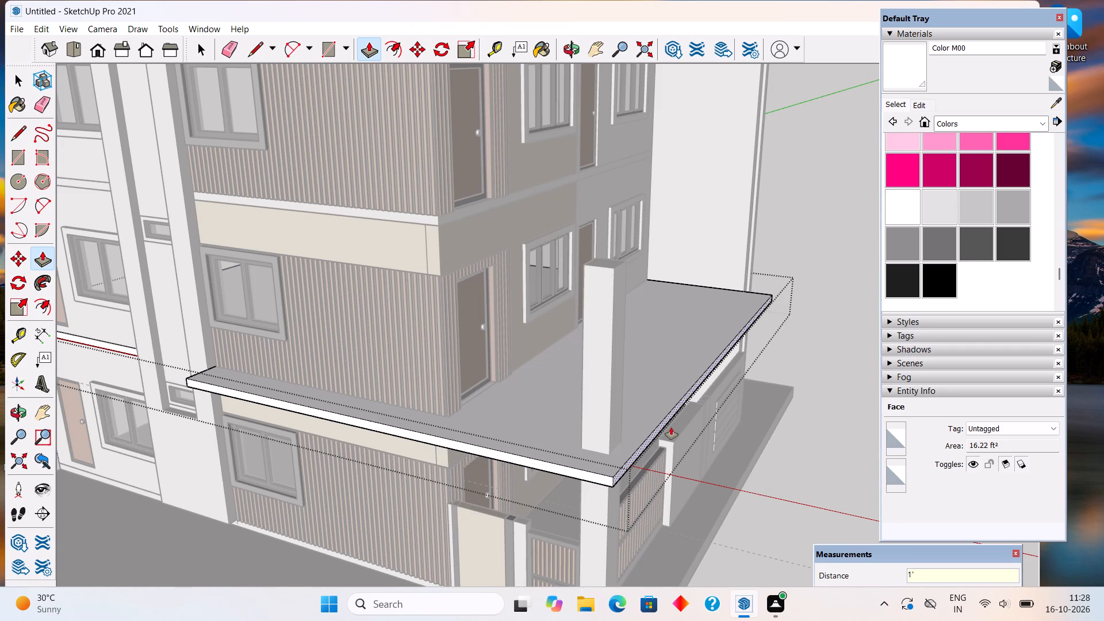
key("space")
left_click(810, 363)
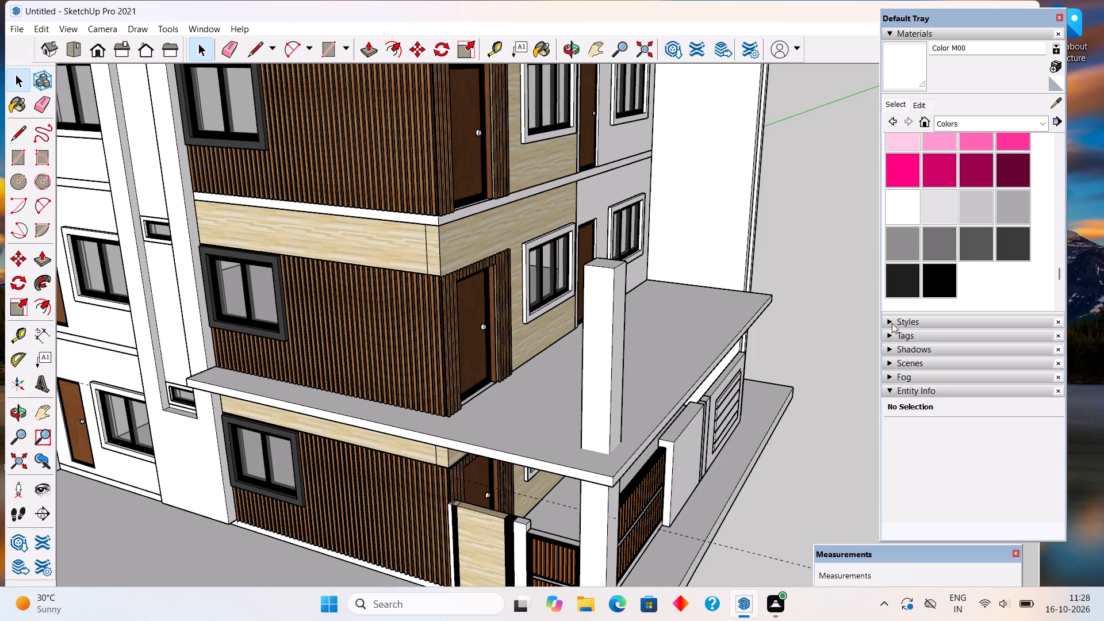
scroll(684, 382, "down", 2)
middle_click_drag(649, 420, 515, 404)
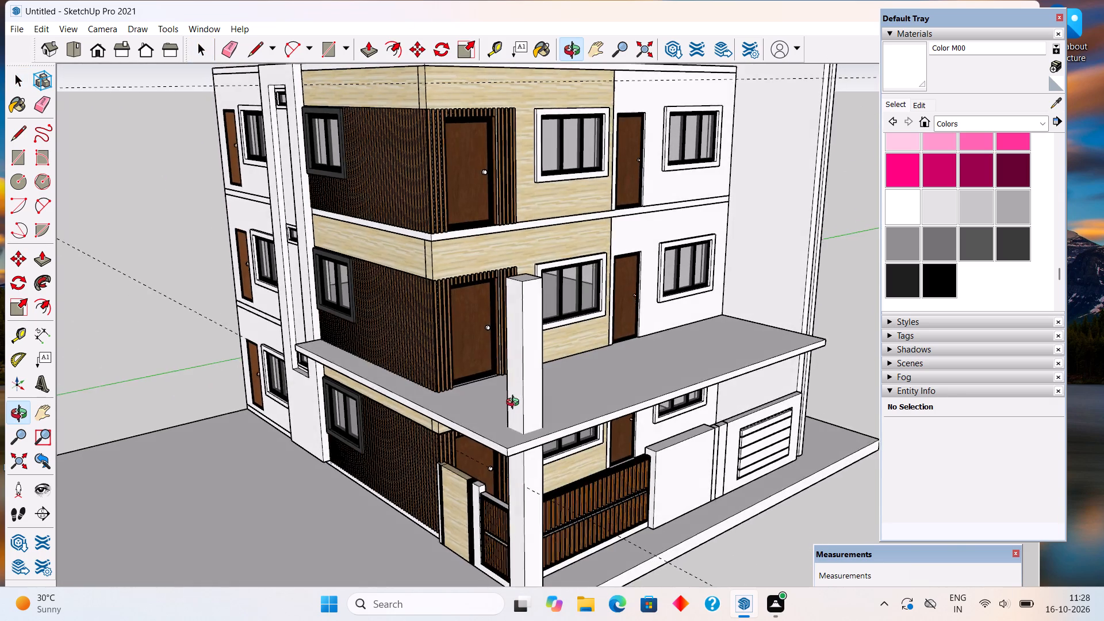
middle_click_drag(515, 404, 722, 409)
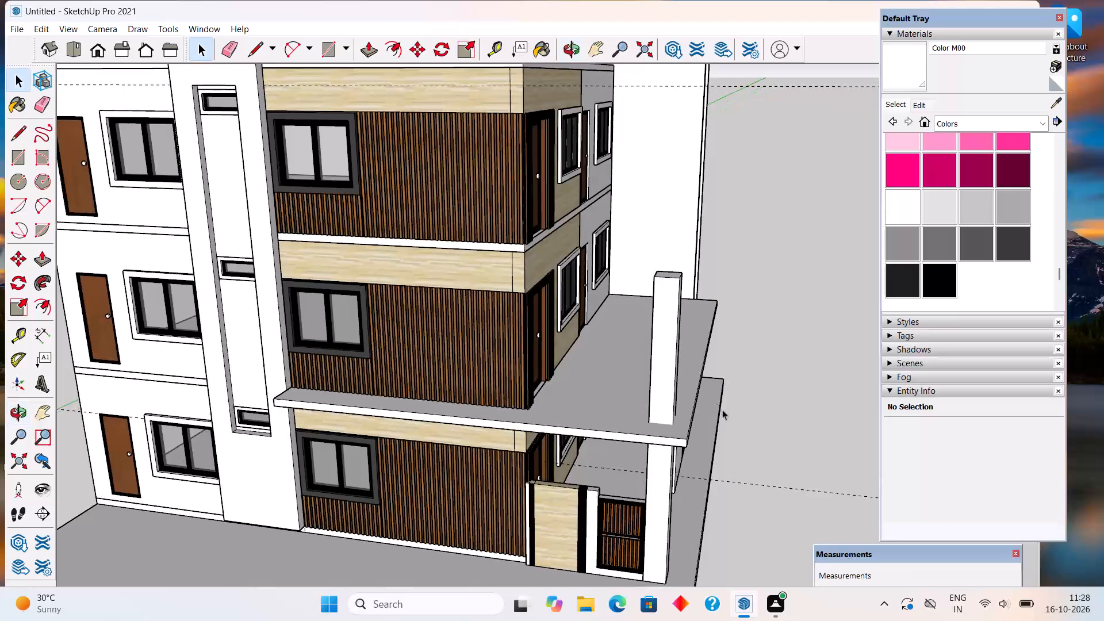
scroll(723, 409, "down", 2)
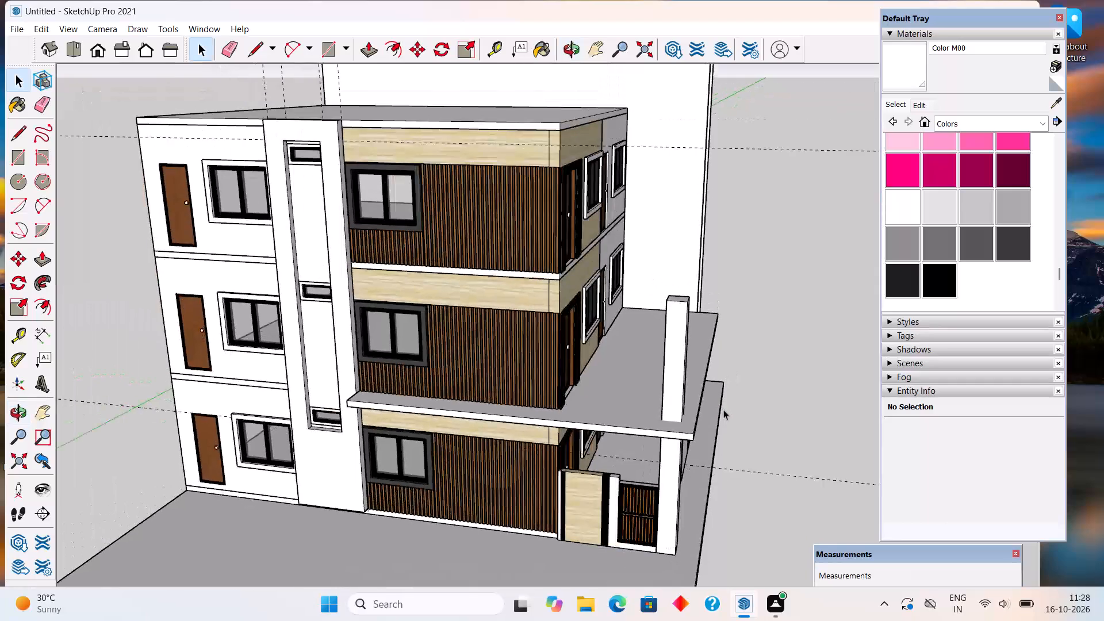
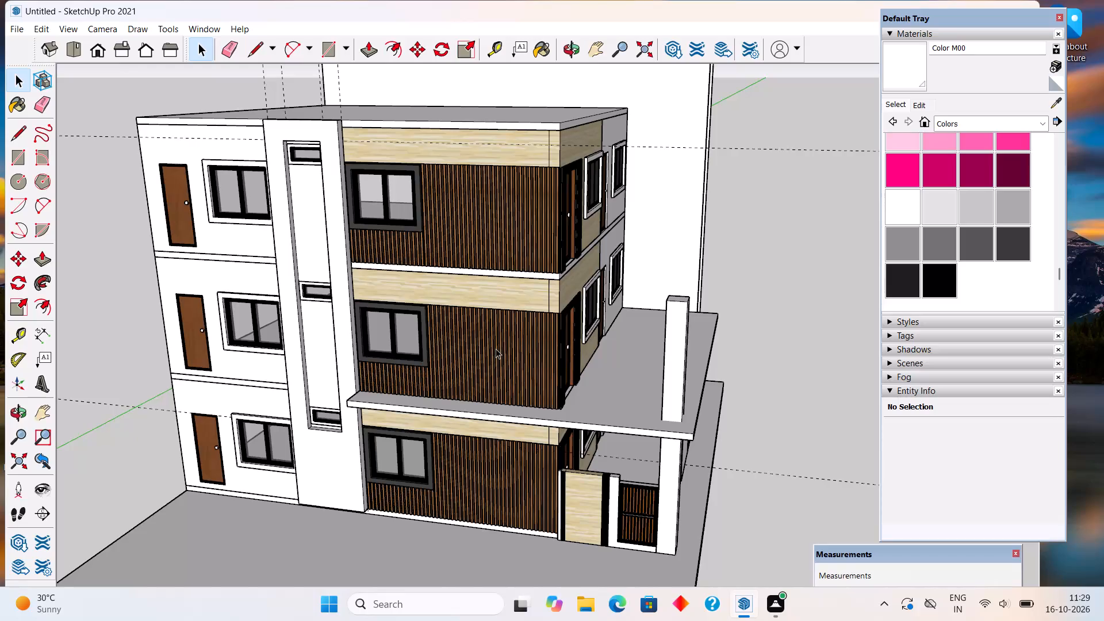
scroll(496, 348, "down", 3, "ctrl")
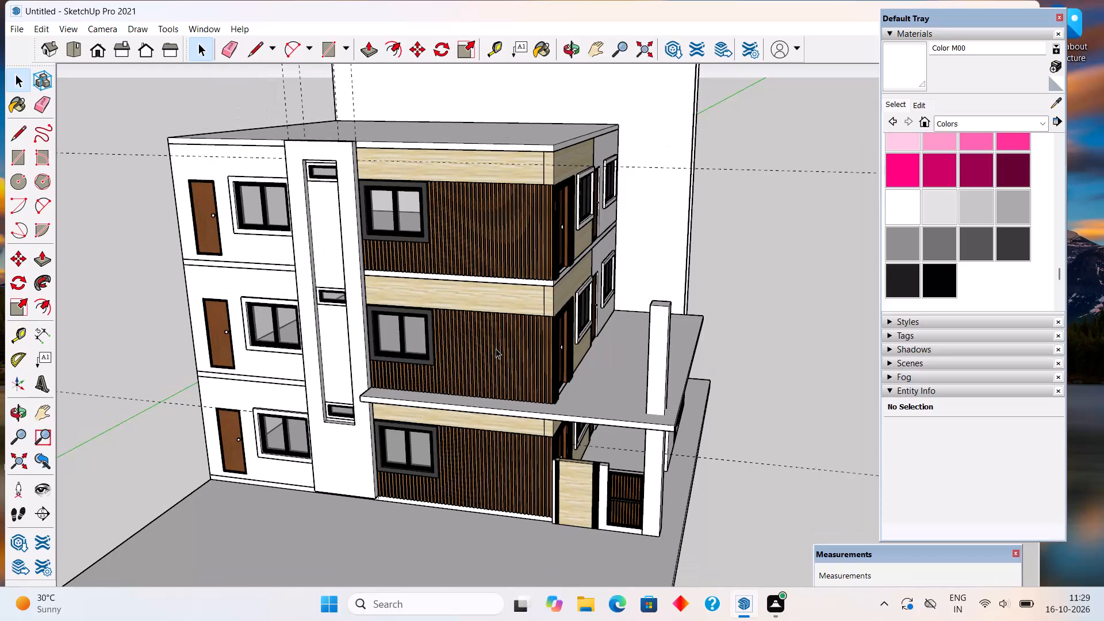
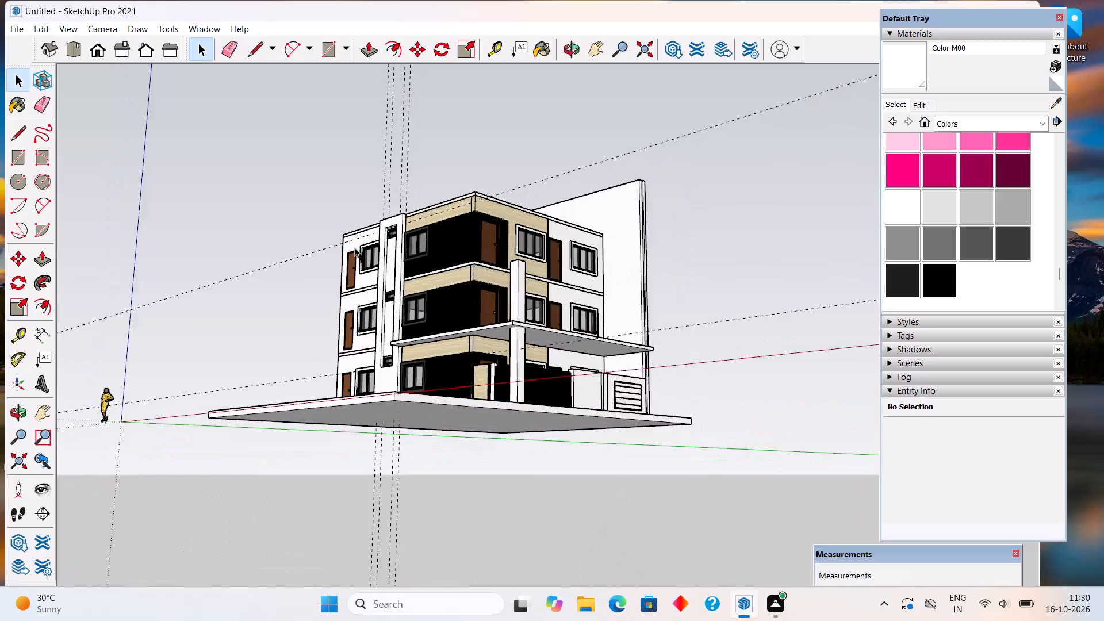
Examine the gate side and the slatted side facade of the three-storey house, including the floor bands and projecting strip.
middle_click_drag(586, 458, 340, 539)
scroll(335, 567, "down", 1)
scroll(441, 342, "up", 1)
middle_click_drag(441, 350, 449, 443)
scroll(449, 443, "up", 2)
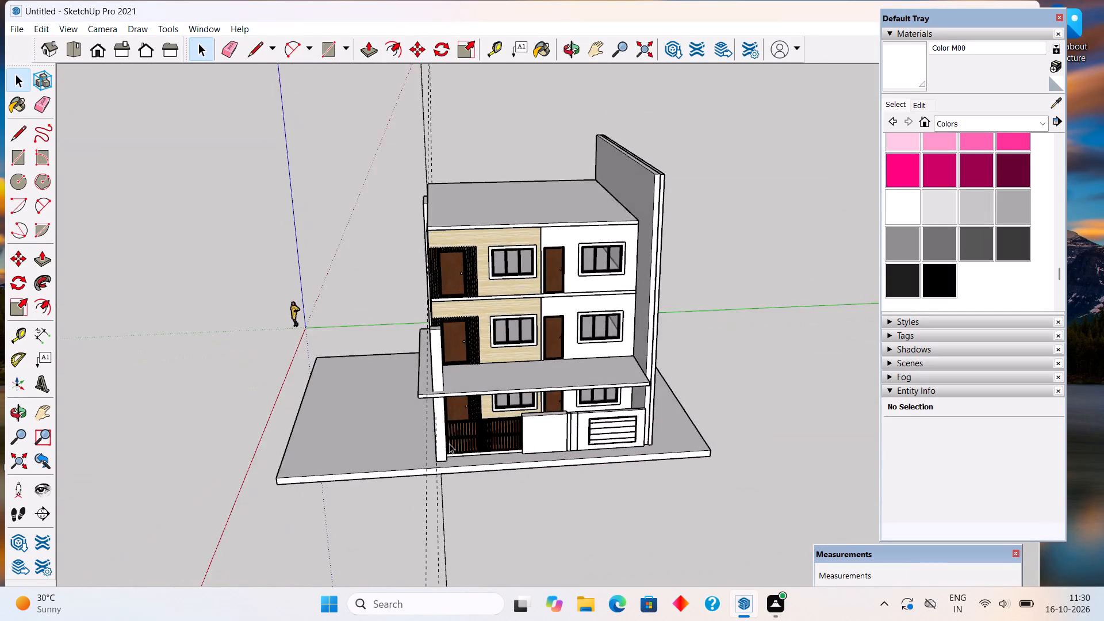
scroll(449, 443, "up", 1)
middle_click_drag(712, 378, 465, 330)
scroll(466, 330, "up", 4)
middle_click_drag(477, 348, 688, 375)
scroll(688, 375, "up", 2)
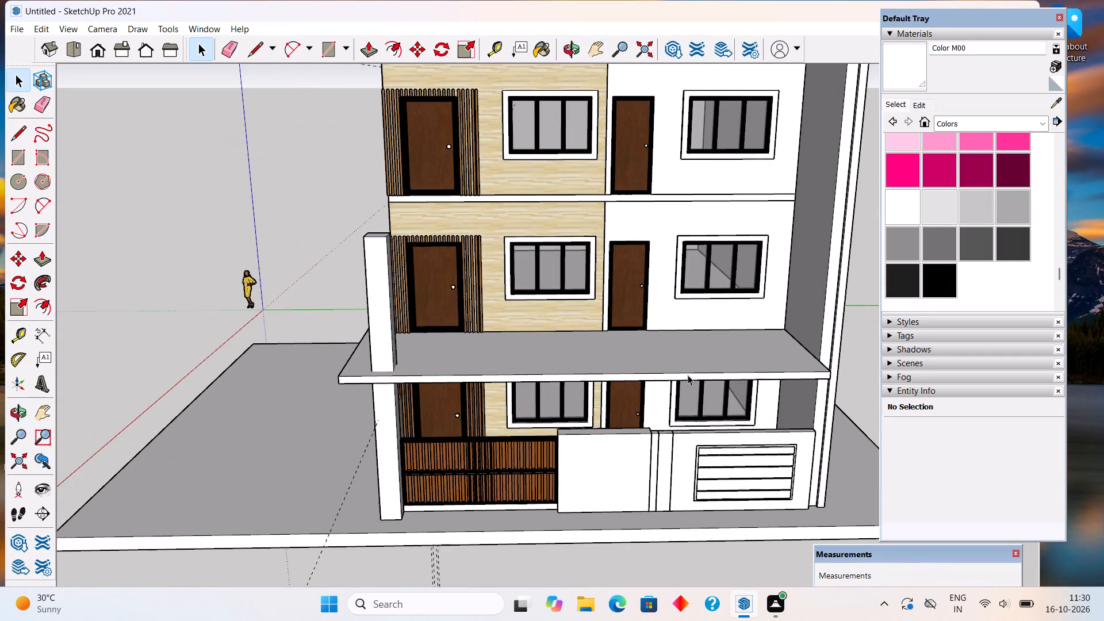
scroll(688, 375, "down", 5)
middle_click_drag(704, 464, 714, 444)
scroll(713, 444, "up", 4)
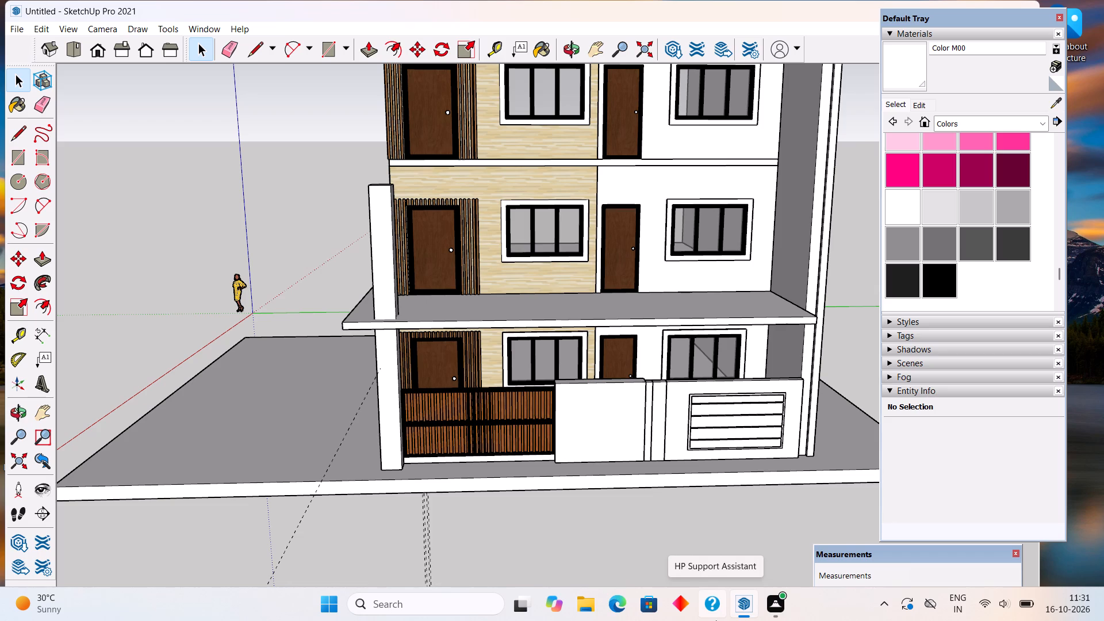
scroll(595, 592, "down", 2)
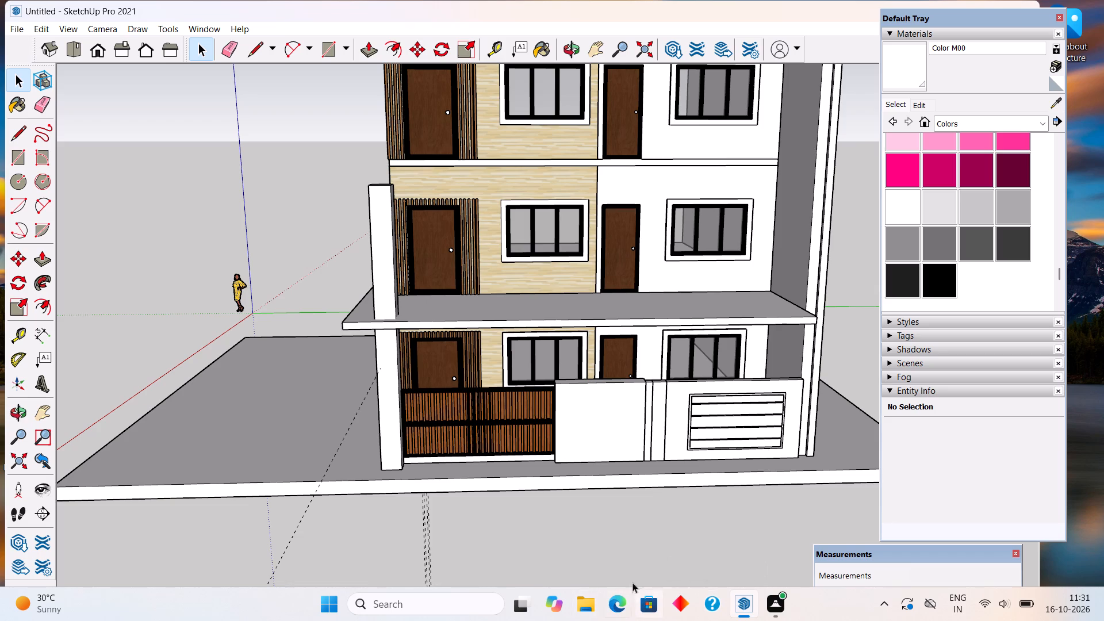
scroll(396, 424, "down", 3)
middle_click_drag(596, 395, 570, 300)
scroll(570, 300, "down", 4)
middle_click_drag(550, 350, 729, 473)
scroll(726, 473, "up", 2)
scroll(499, 424, "down", 2)
middle_click_drag(500, 421, 607, 501)
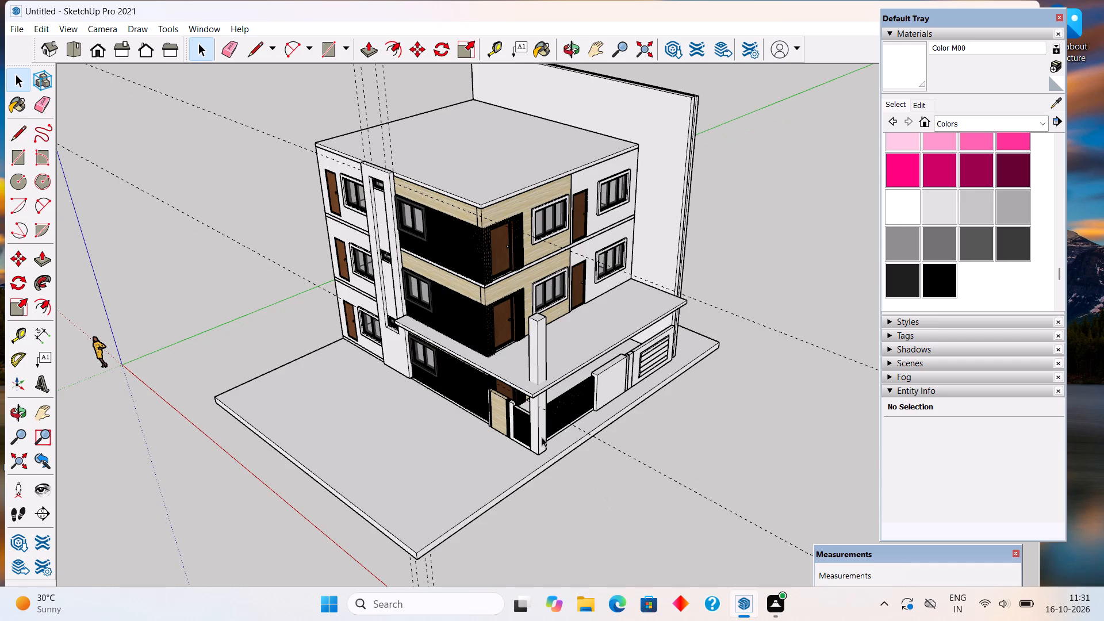
middle_click_drag(481, 372, 780, 367)
middle_click_drag(373, 374, 628, 282)
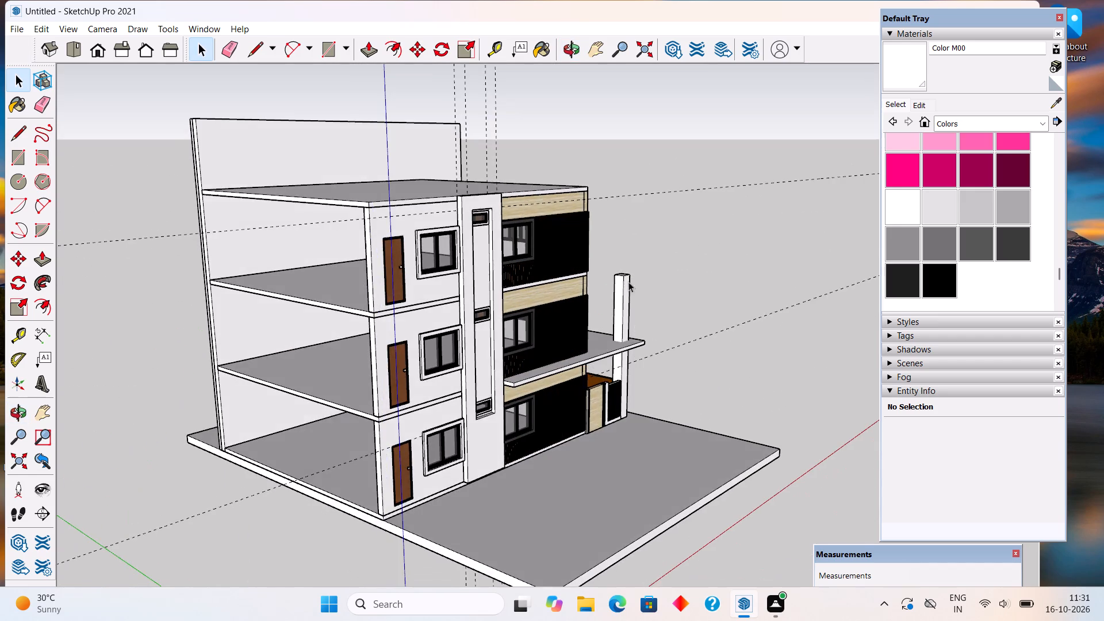
scroll(538, 347, "up", 4)
middle_click_drag(466, 343, 301, 319)
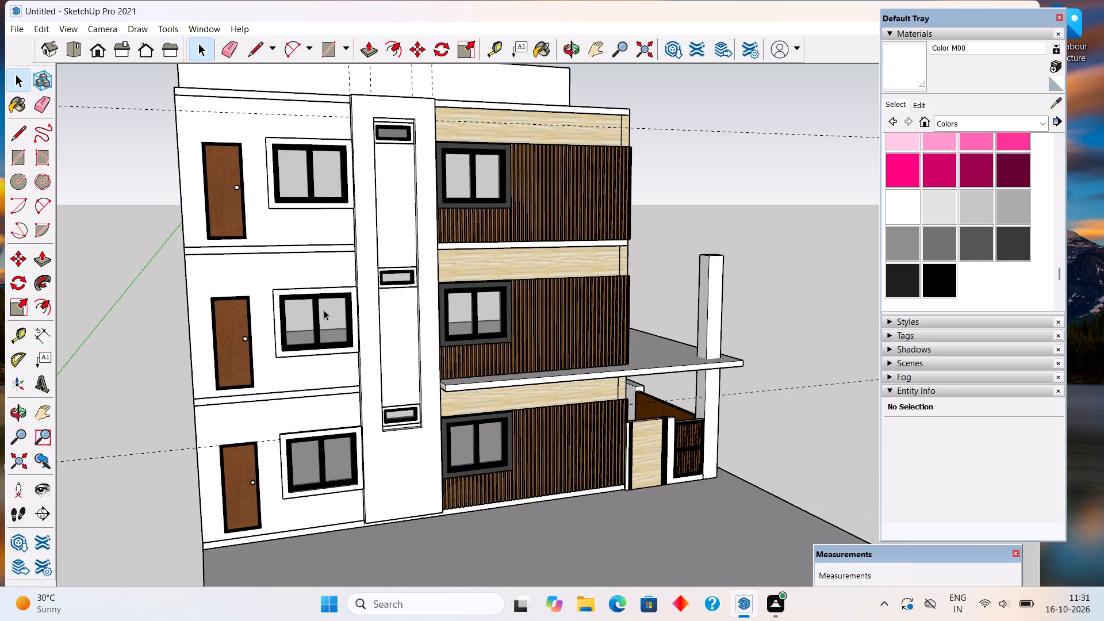
middle_click_drag(345, 372, 370, 391)
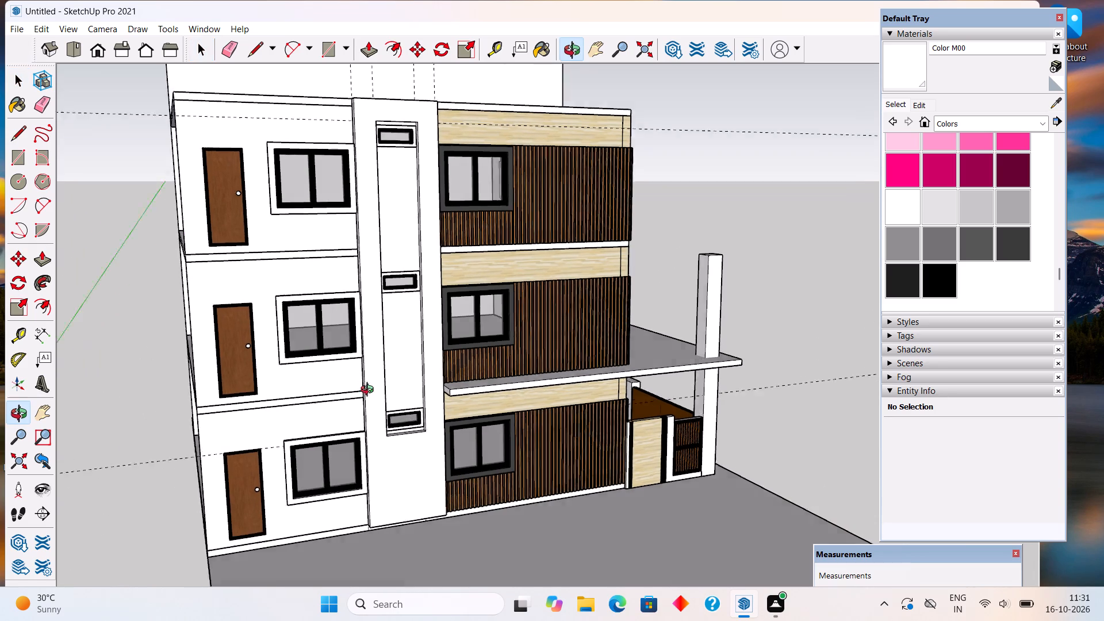
Open the floor band group directly below the top-storey slat cladding, beside the projecting strip, for editing.
middle_click_drag(370, 391, 297, 425)
scroll(297, 425, "up", 2)
scroll(471, 392, "up", 3)
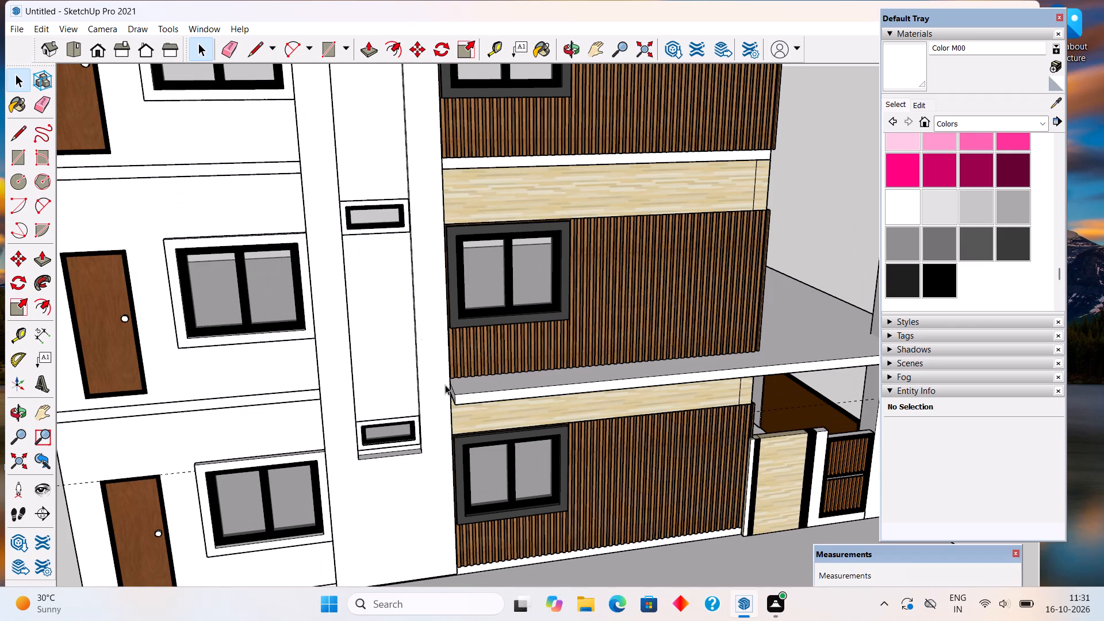
middle_click_drag(406, 329, 316, 369)
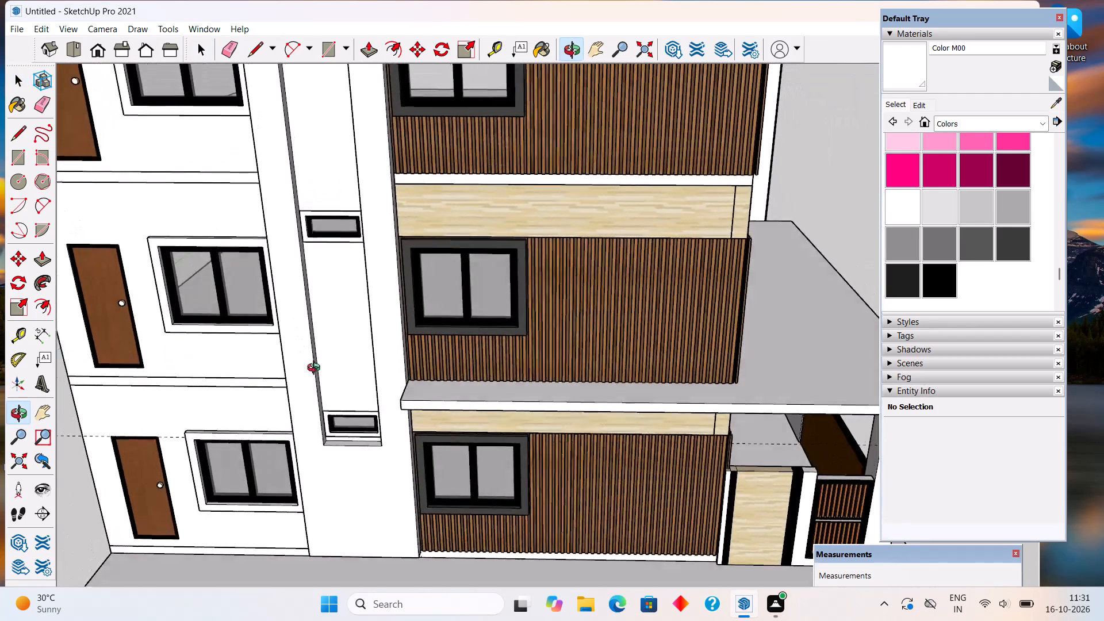
middle_click_drag(316, 369, 370, 370)
scroll(436, 201, "up", 5)
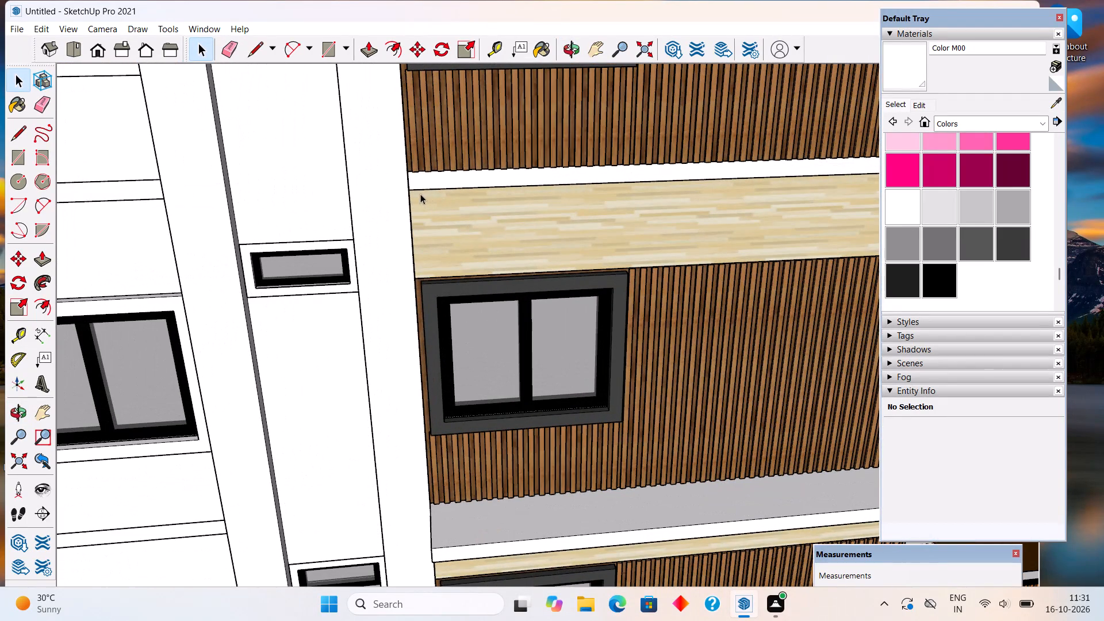
triple_click(446, 182)
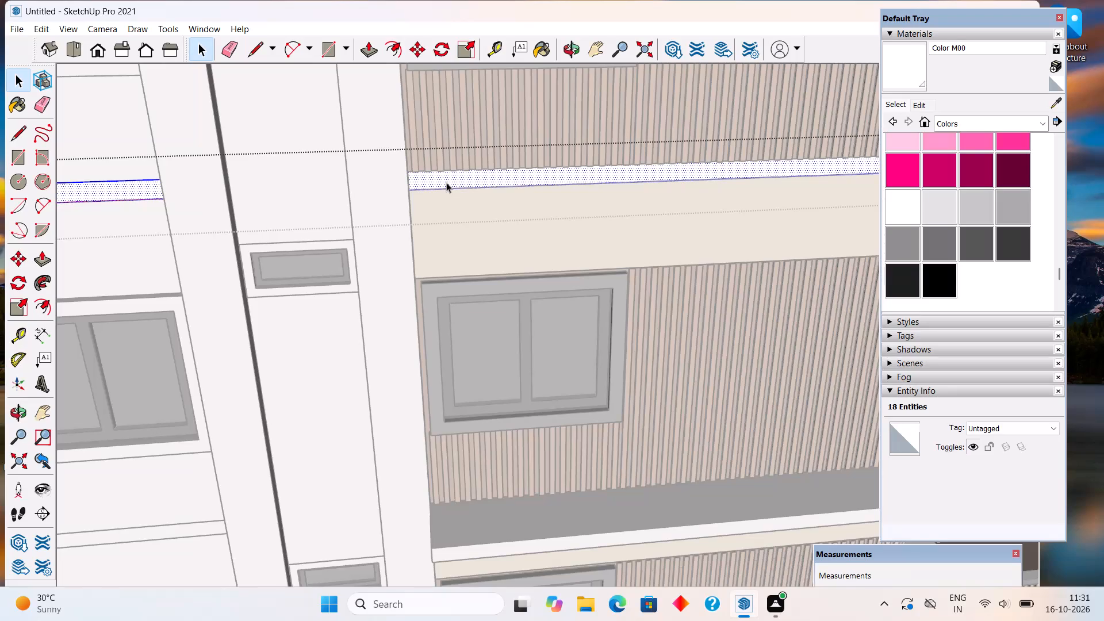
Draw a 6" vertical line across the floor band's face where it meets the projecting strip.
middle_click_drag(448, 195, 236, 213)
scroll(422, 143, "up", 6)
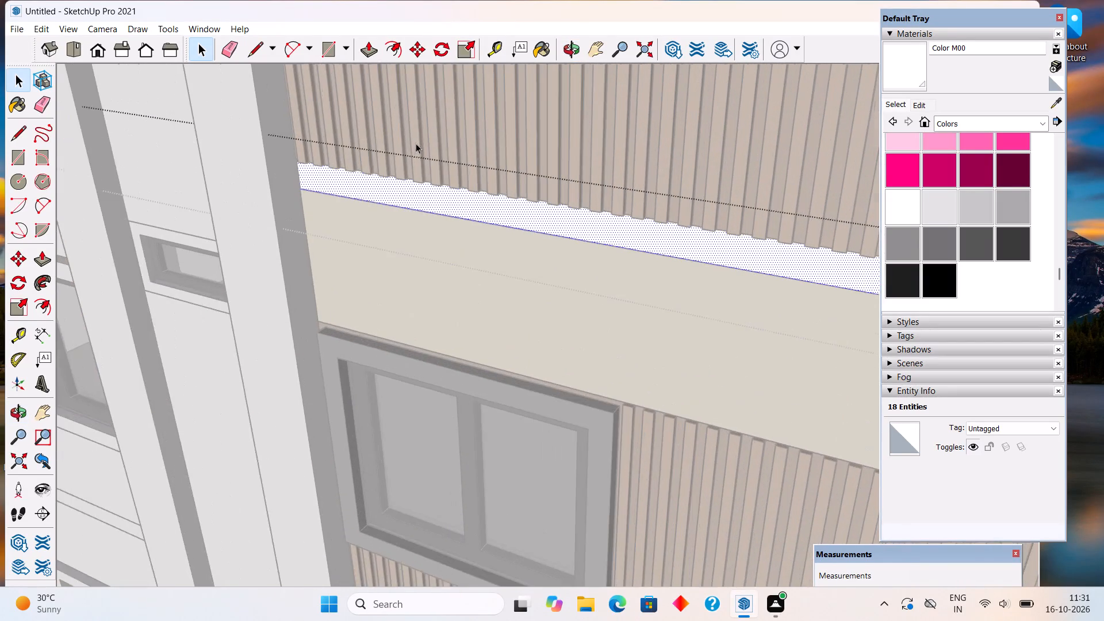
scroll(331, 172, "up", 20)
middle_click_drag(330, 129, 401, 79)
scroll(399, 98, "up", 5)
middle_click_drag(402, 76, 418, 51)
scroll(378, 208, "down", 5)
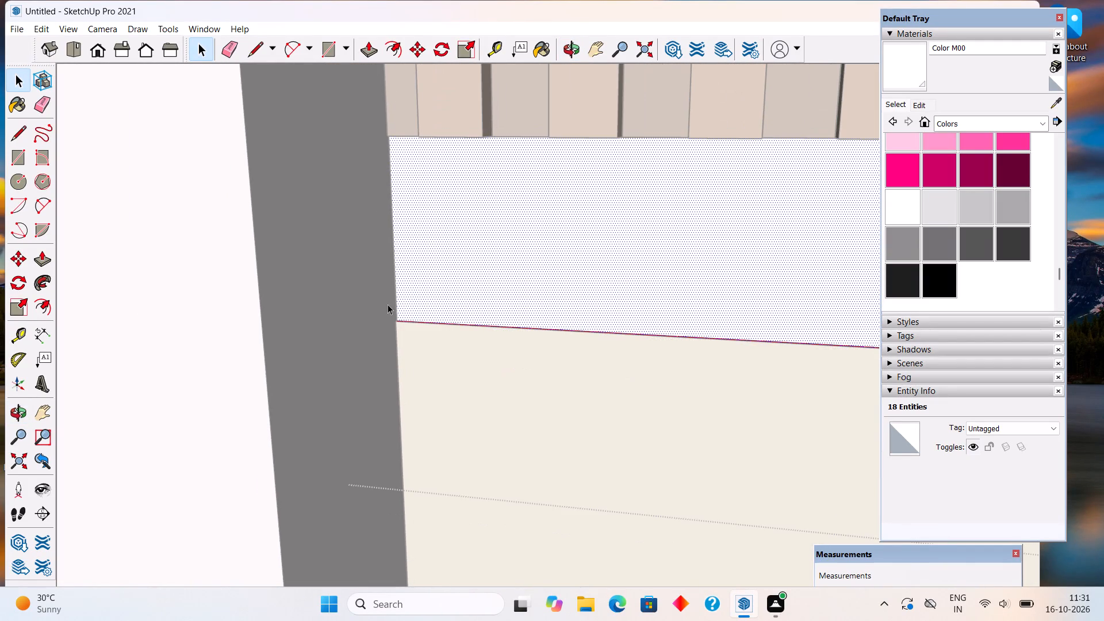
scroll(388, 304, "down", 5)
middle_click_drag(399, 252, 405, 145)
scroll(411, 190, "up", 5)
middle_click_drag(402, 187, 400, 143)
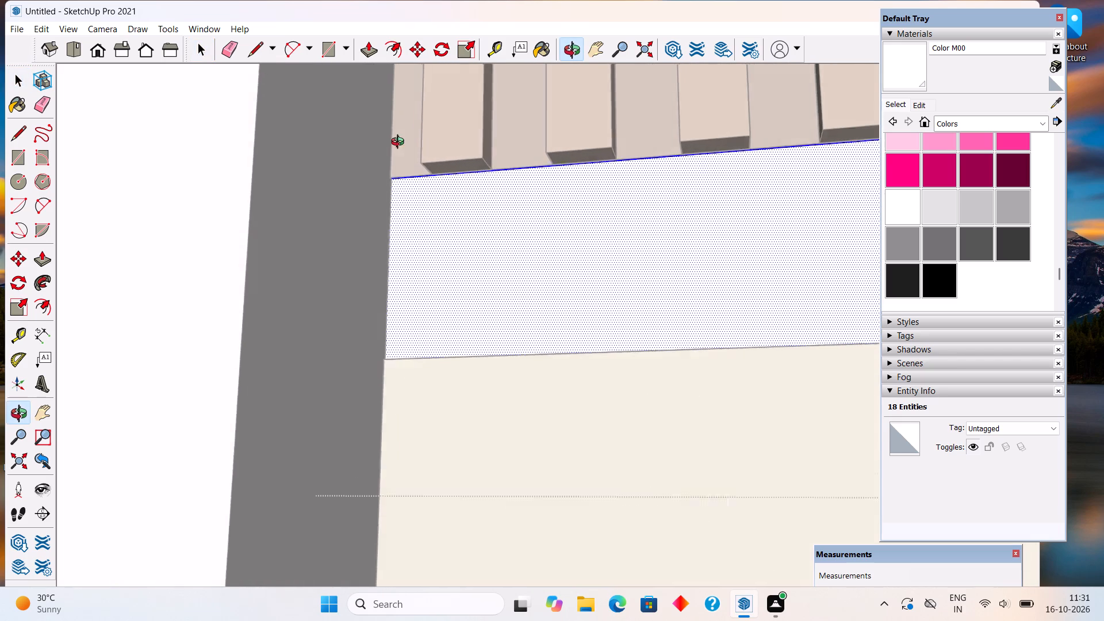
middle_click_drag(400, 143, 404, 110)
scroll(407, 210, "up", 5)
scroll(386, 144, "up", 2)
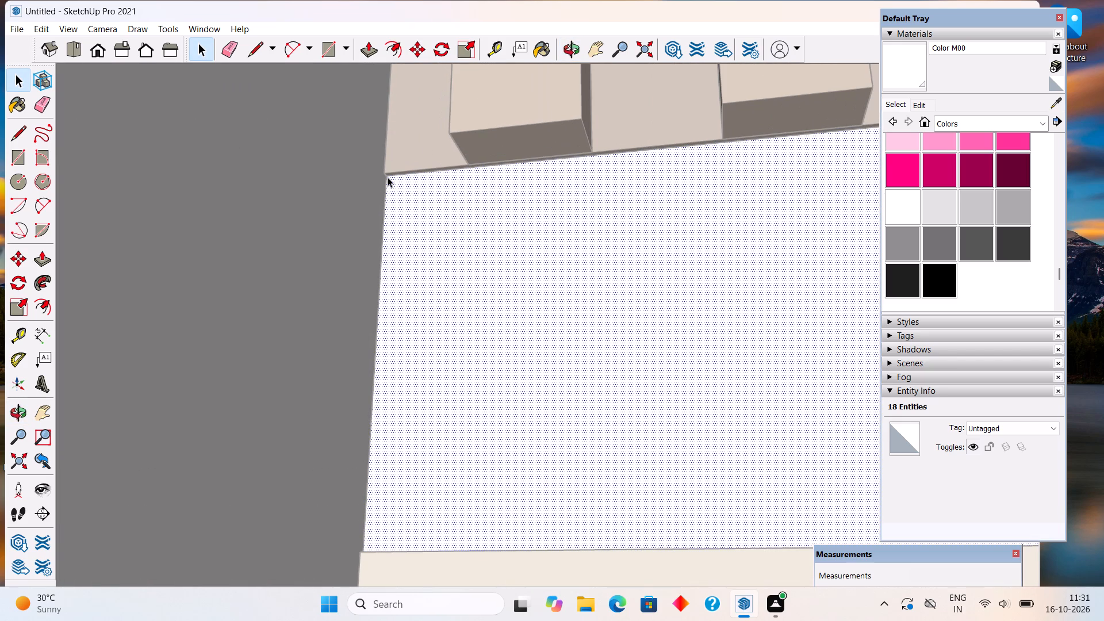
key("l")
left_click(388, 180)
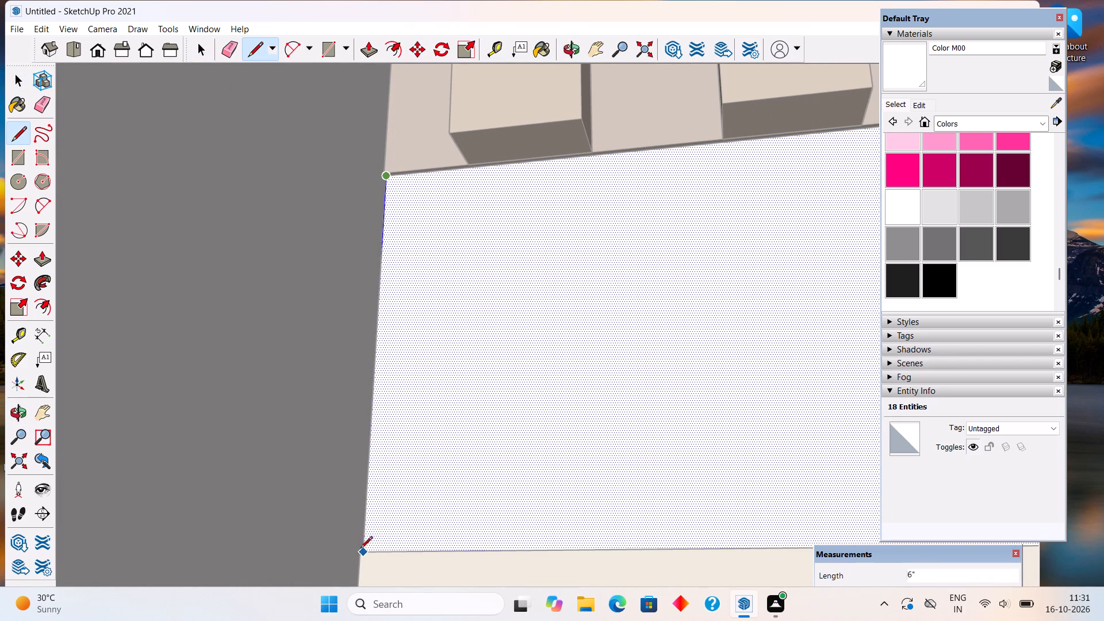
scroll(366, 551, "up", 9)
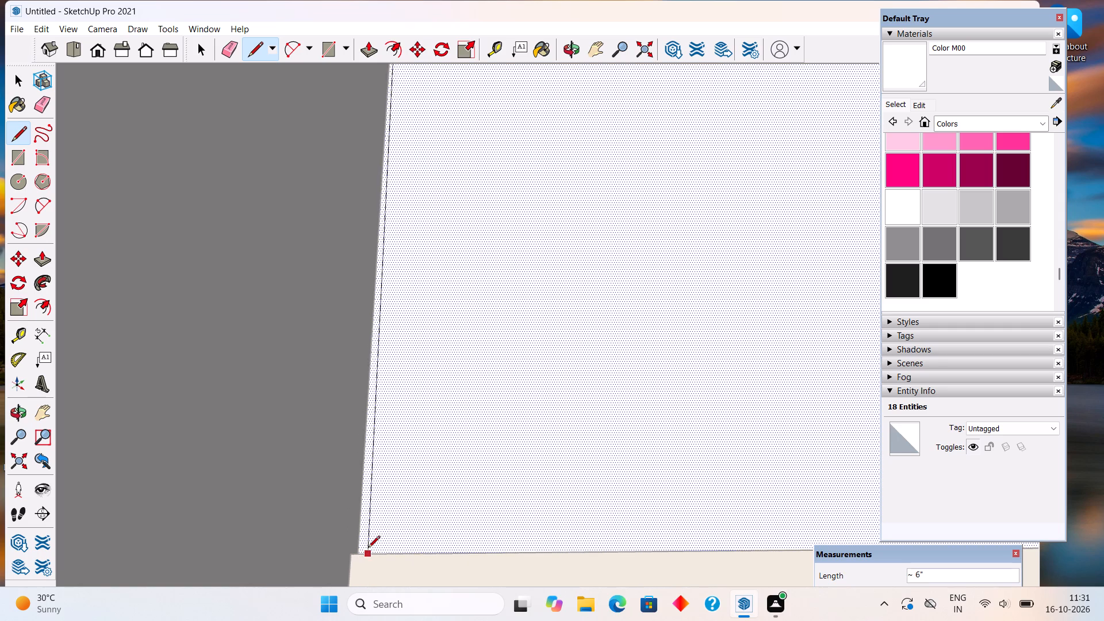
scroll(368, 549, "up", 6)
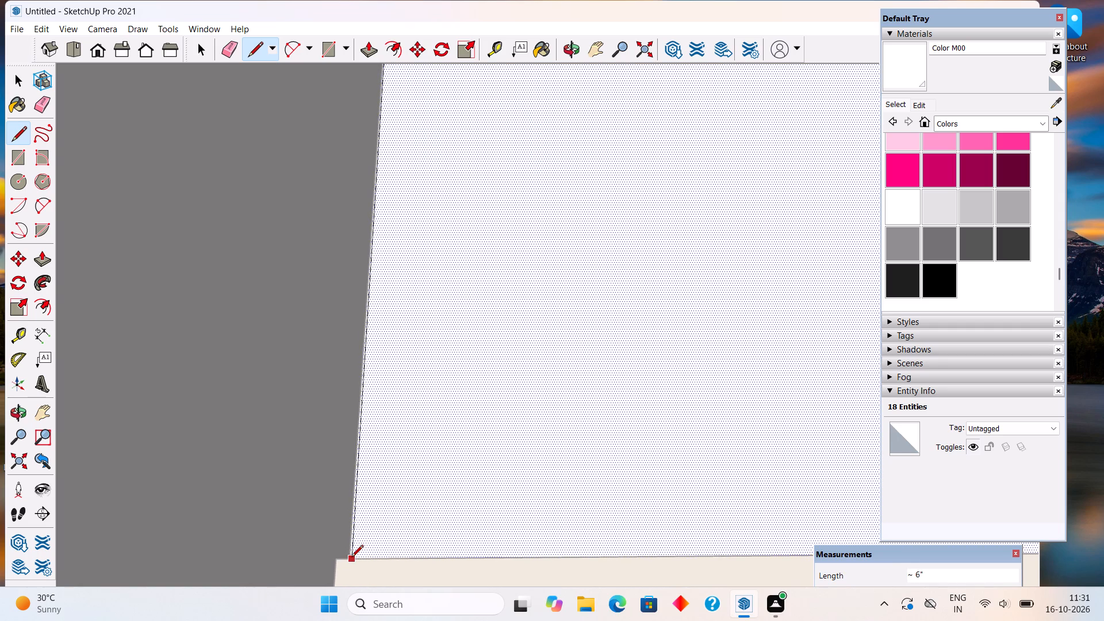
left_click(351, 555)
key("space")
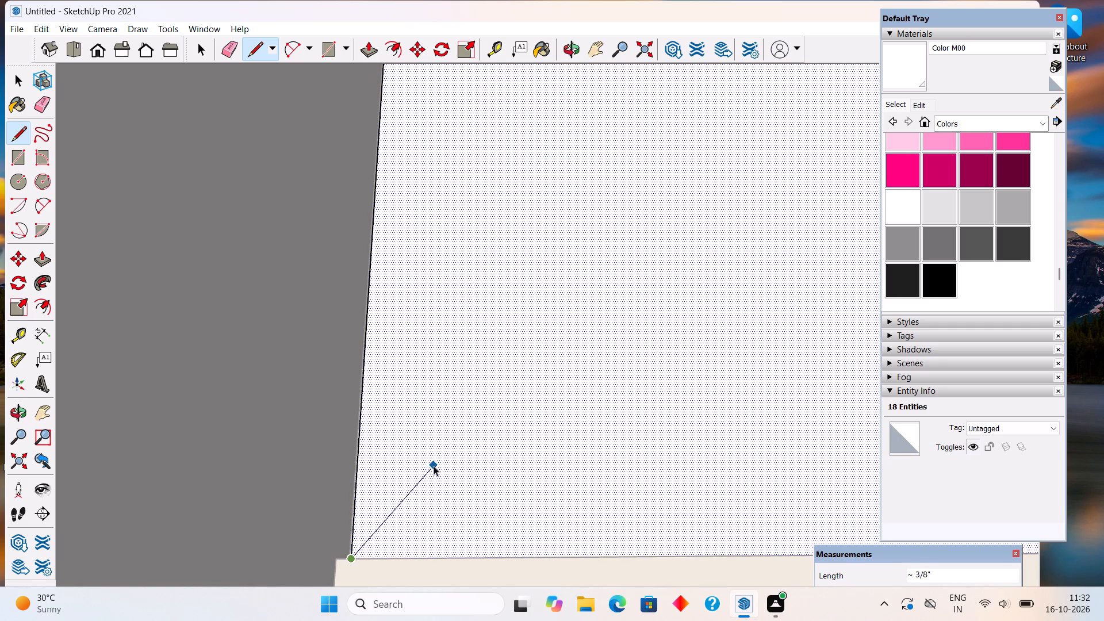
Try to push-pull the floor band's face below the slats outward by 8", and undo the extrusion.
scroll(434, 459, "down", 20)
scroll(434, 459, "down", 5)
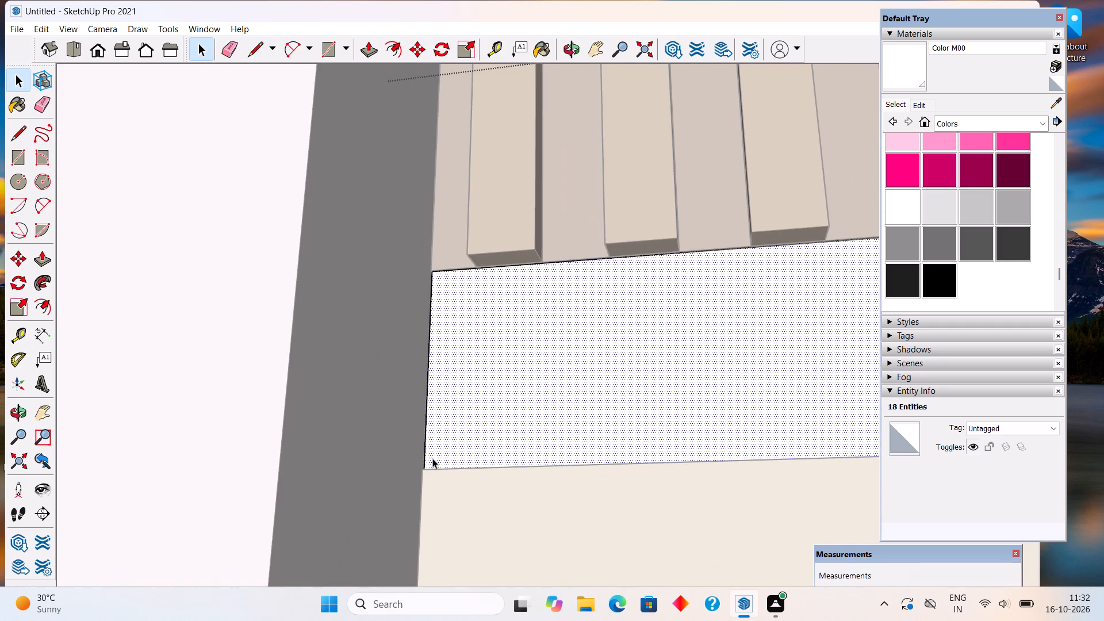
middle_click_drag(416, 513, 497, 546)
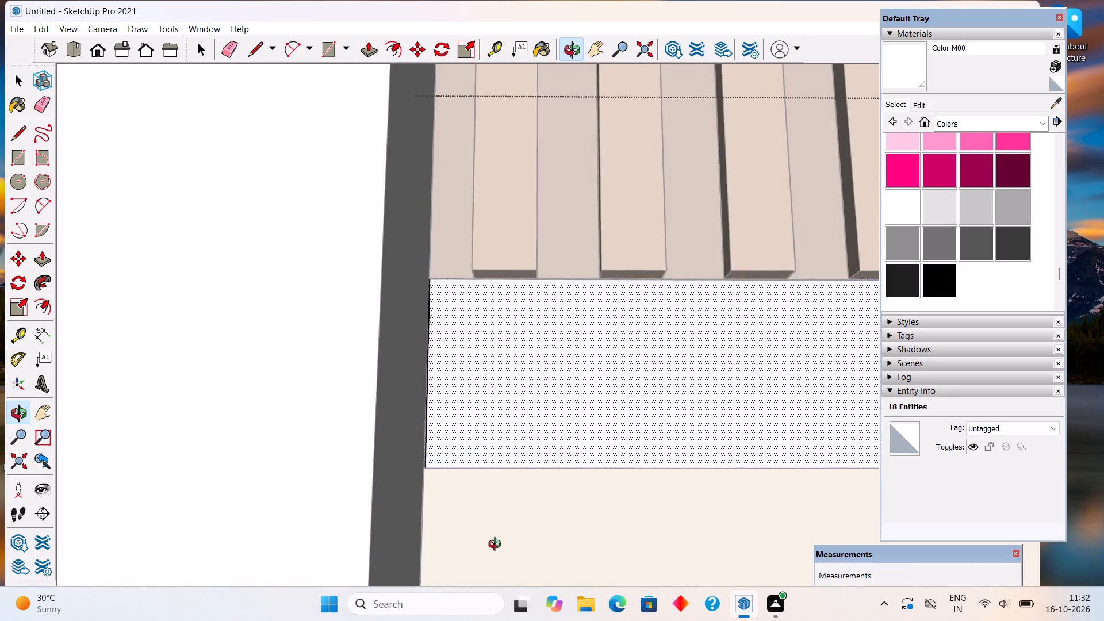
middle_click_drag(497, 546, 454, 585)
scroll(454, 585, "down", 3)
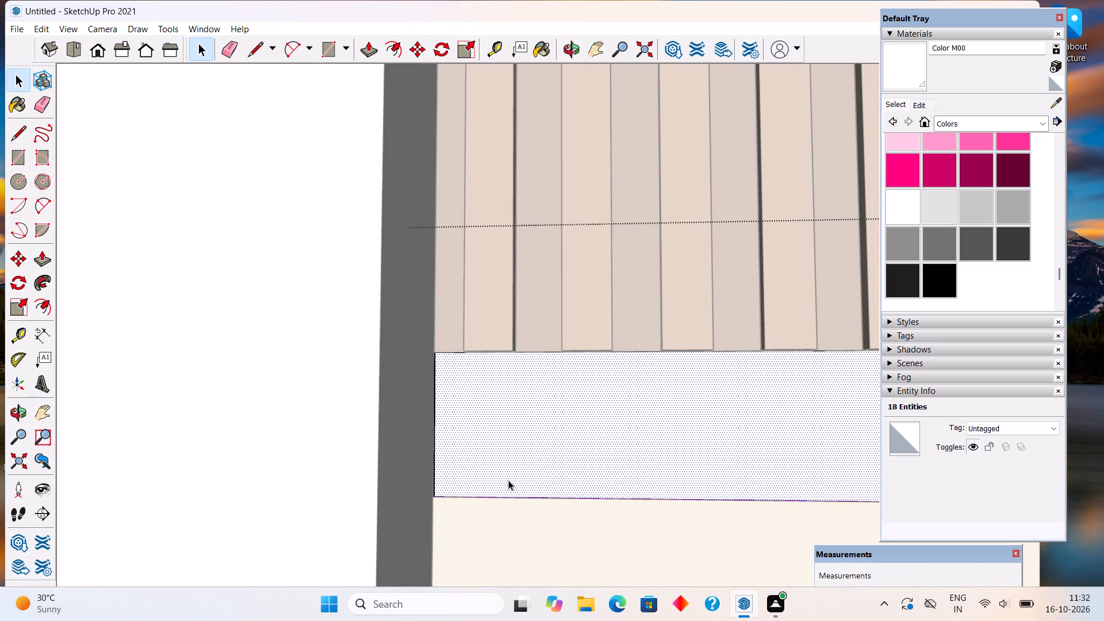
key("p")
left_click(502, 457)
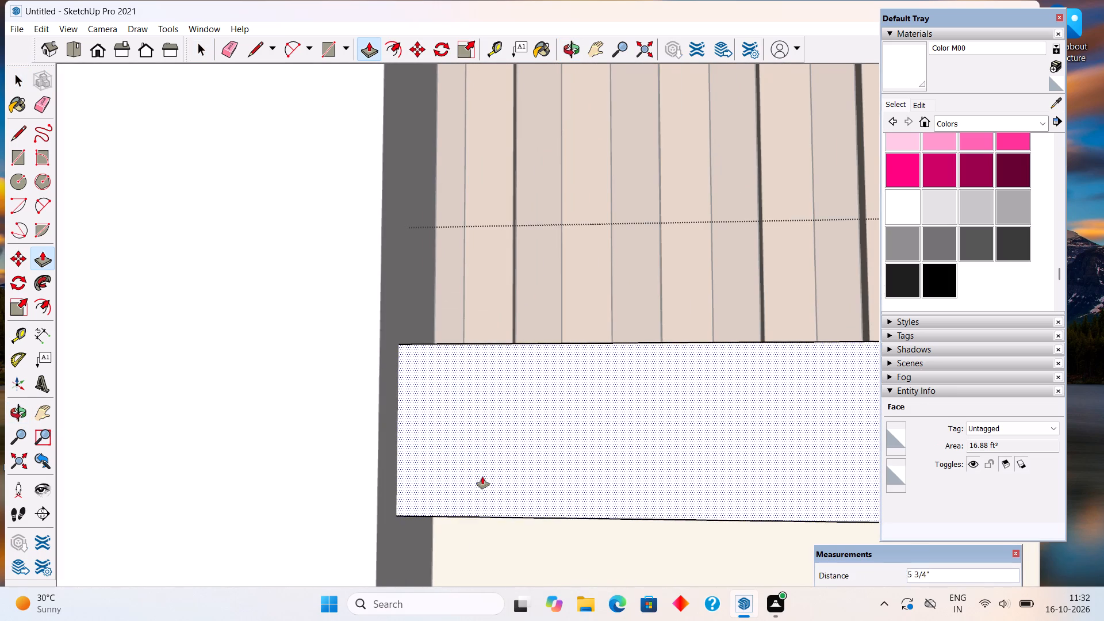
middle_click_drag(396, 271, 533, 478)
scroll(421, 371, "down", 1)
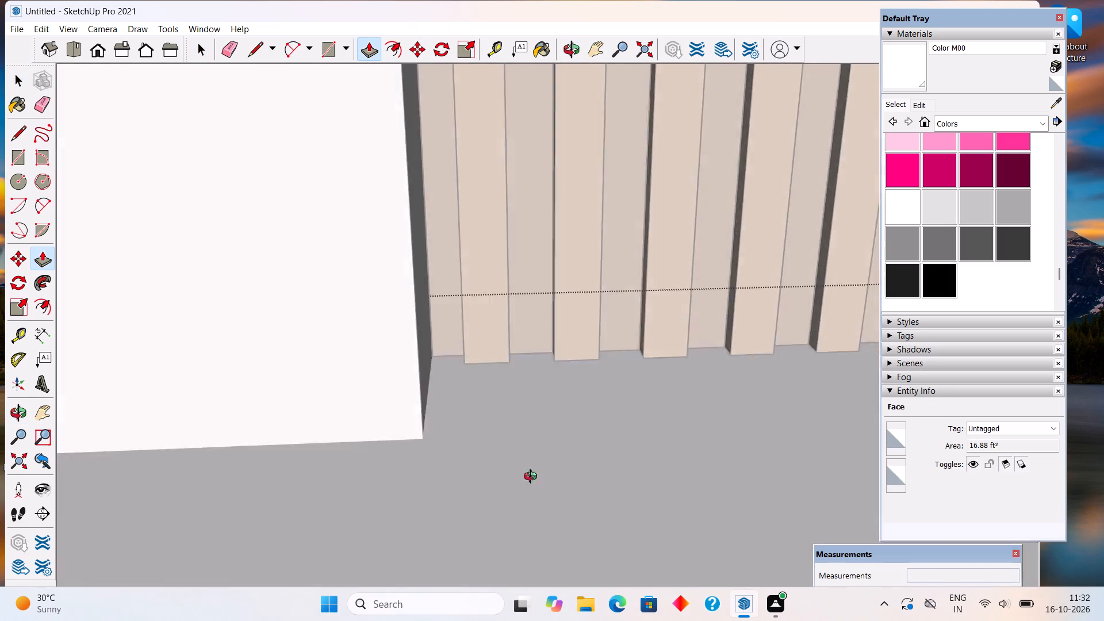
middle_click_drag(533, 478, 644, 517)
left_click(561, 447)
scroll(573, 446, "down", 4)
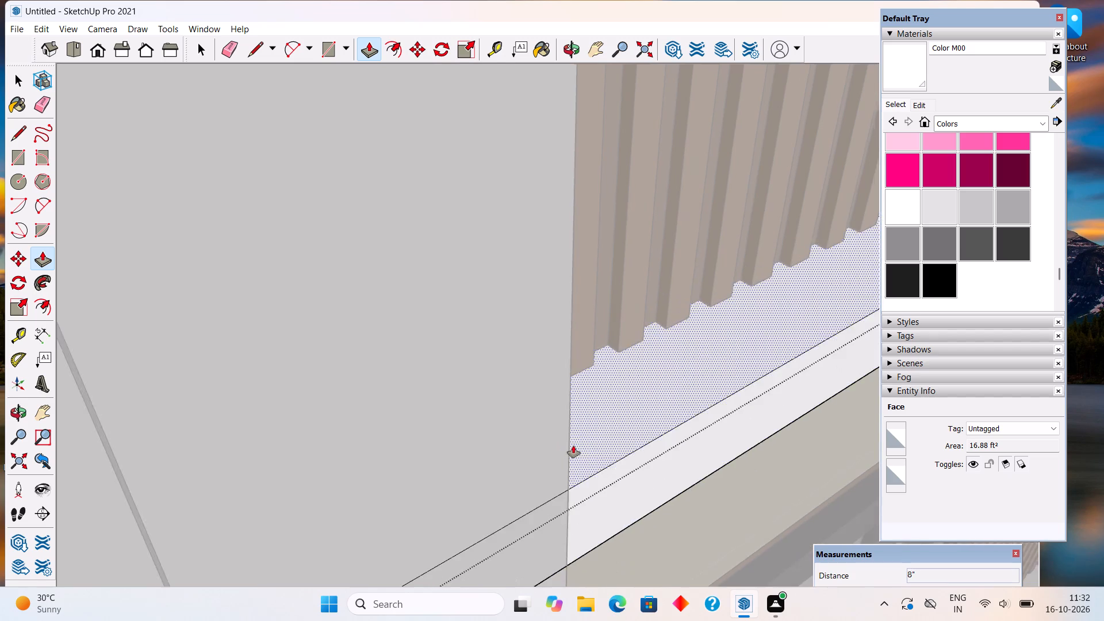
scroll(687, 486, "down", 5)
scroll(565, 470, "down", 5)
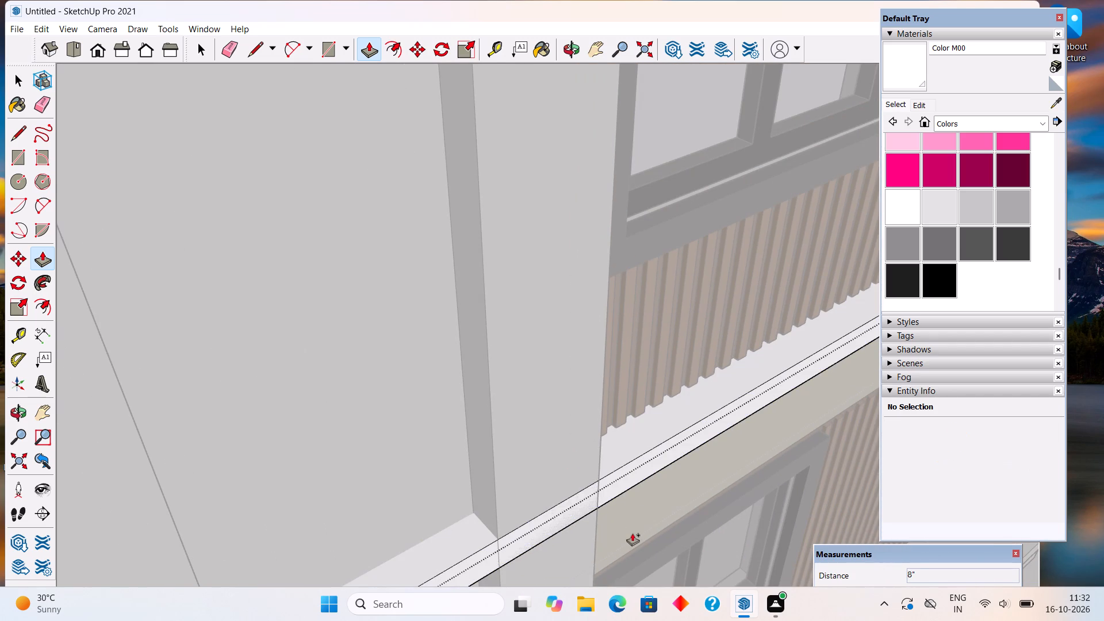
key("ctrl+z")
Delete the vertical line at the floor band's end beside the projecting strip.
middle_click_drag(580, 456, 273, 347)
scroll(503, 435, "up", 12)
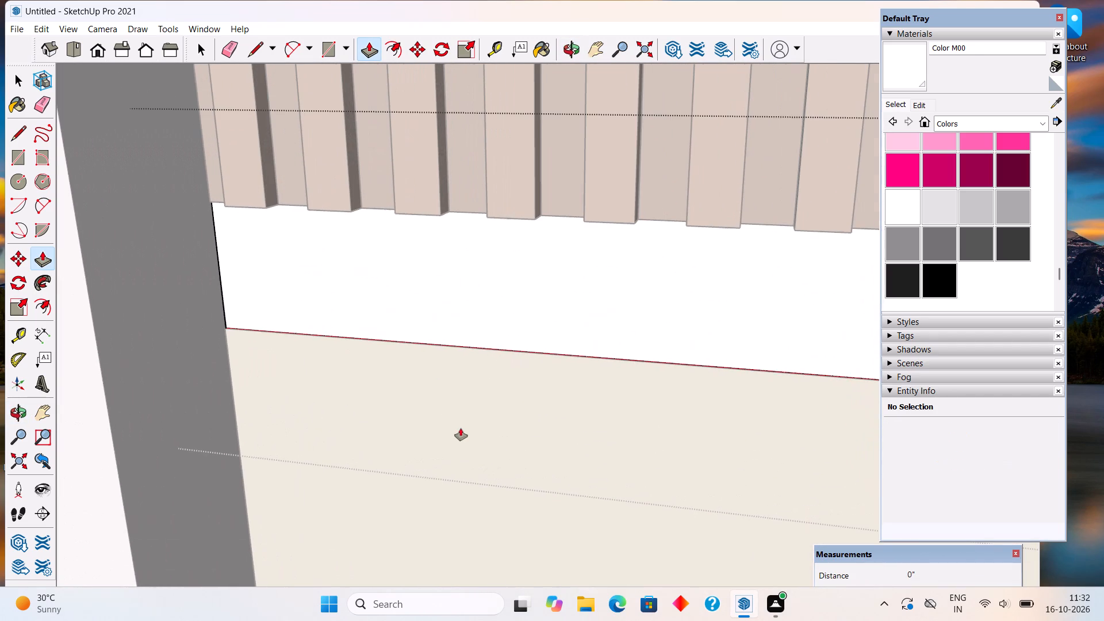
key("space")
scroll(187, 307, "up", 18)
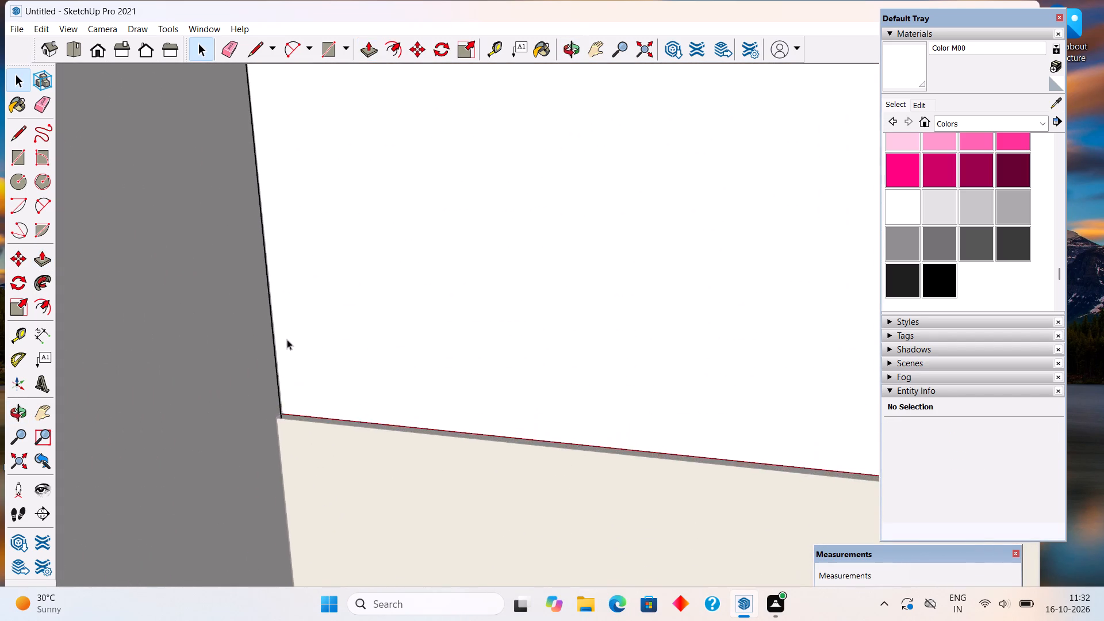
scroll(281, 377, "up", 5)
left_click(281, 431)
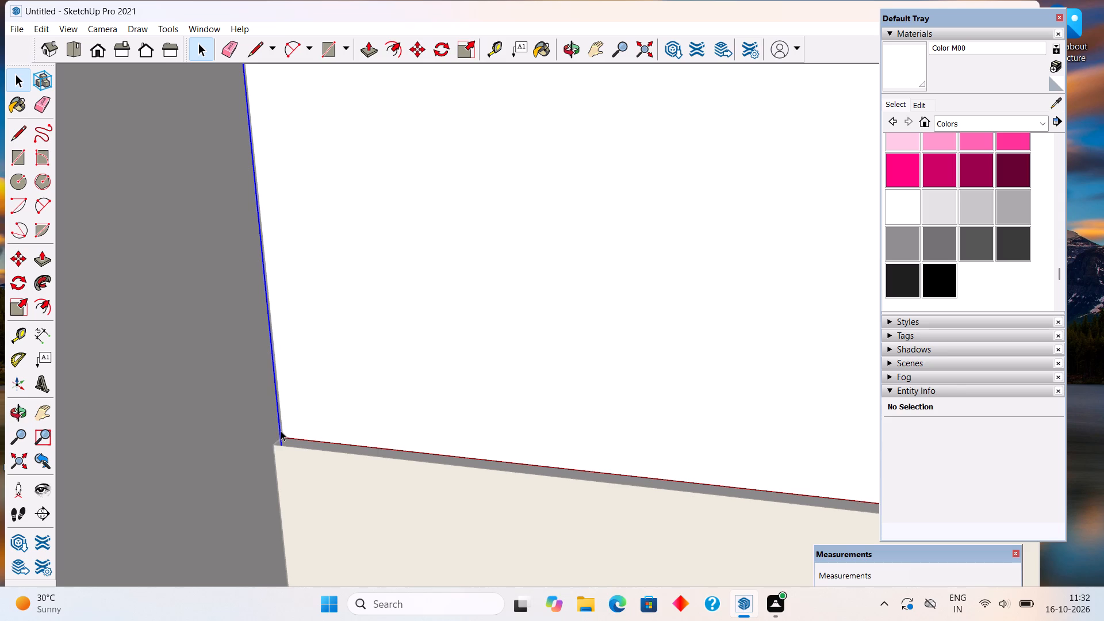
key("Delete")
Draw a 6" vertical line down the end of the floor band's face where it meets the projecting strip.
scroll(297, 438, "up", 1)
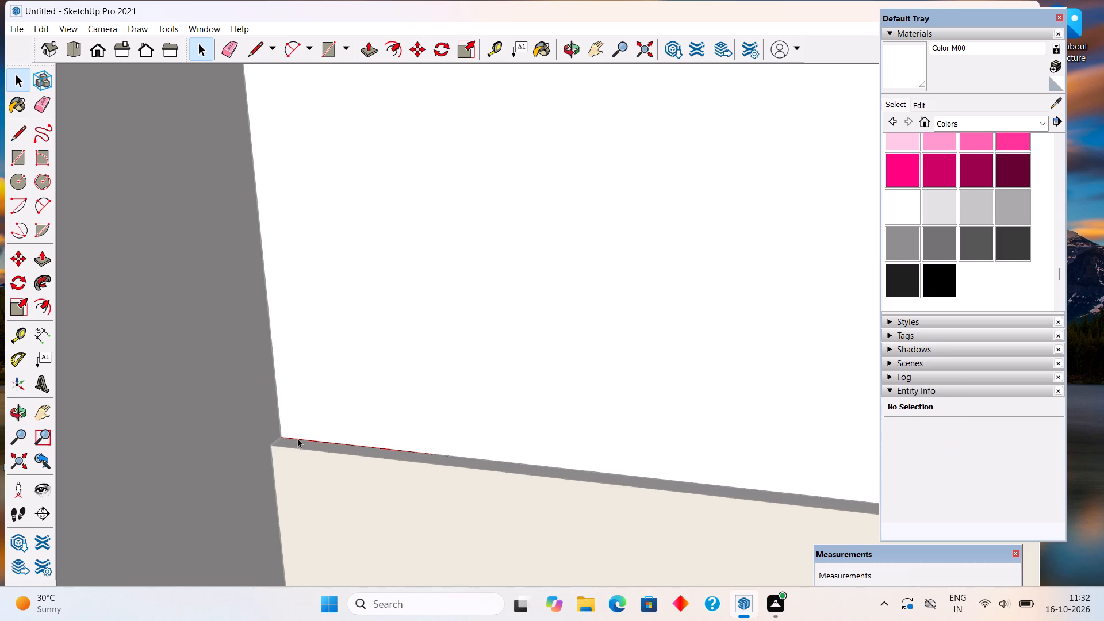
scroll(297, 438, "up", 9)
scroll(284, 434, "down", 13)
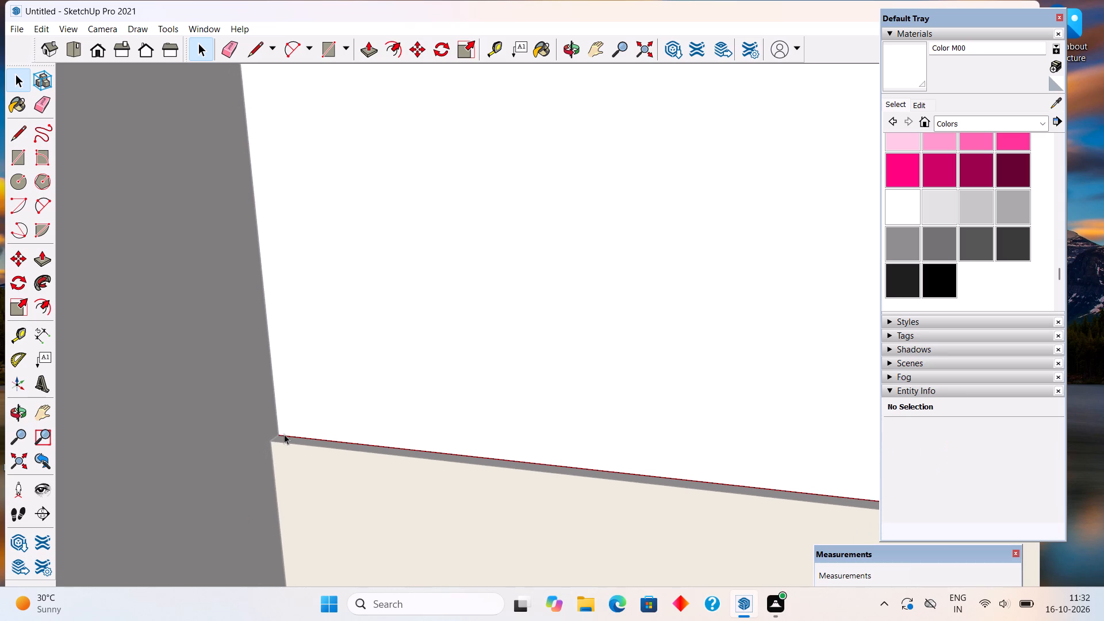
scroll(284, 434, "down", 18)
middle_click_drag(286, 329, 313, 155)
scroll(254, 249, "up", 2)
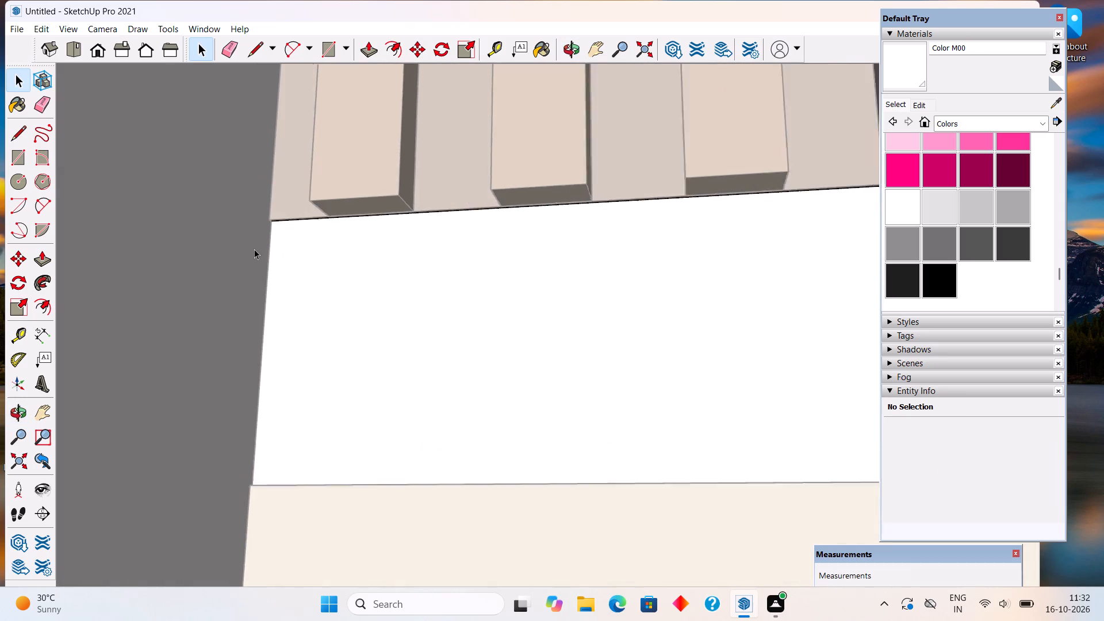
scroll(254, 249, "up", 10)
middle_click_drag(267, 190, 337, 129)
scroll(335, 135, "up", 7)
left_click(242, 216)
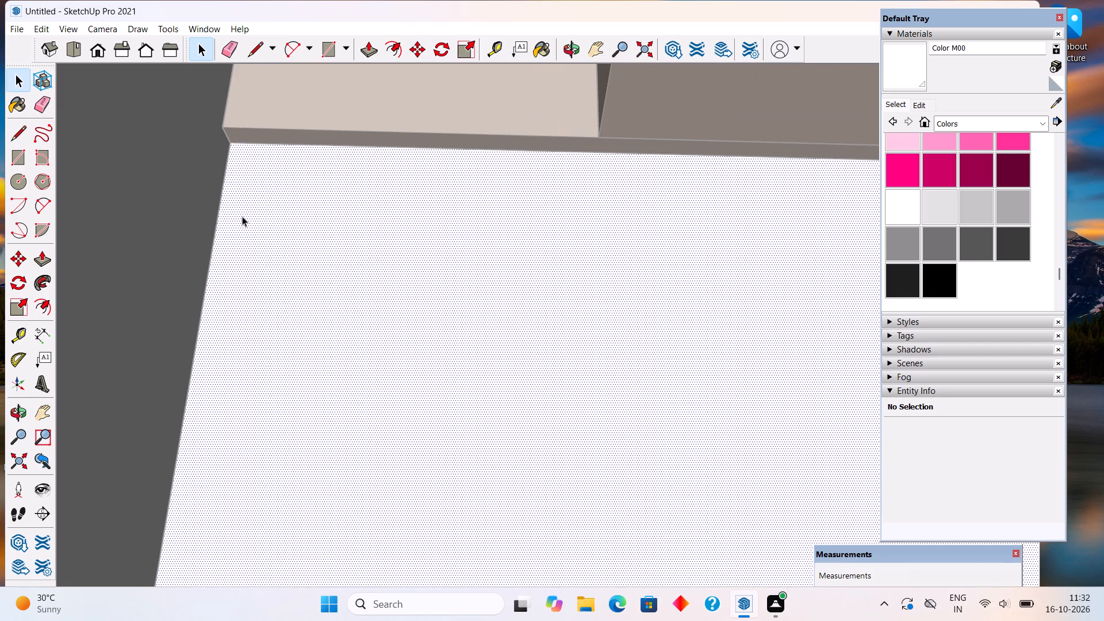
scroll(201, 151, "up", 4)
scroll(298, 145, "up", 5)
key("l")
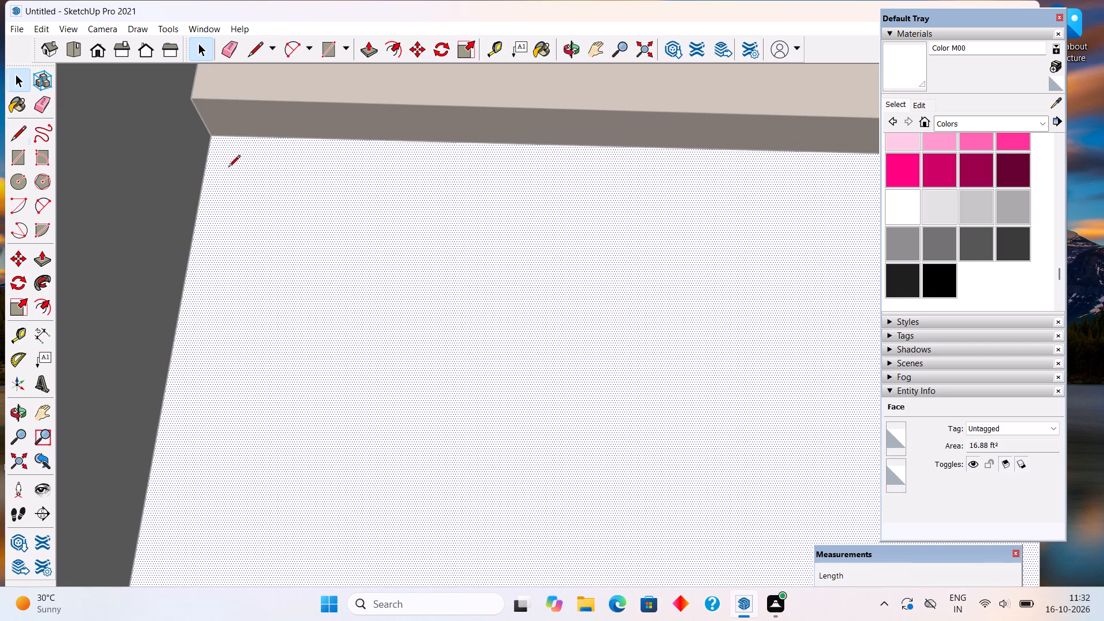
left_click(213, 137)
scroll(235, 246, "down", 10)
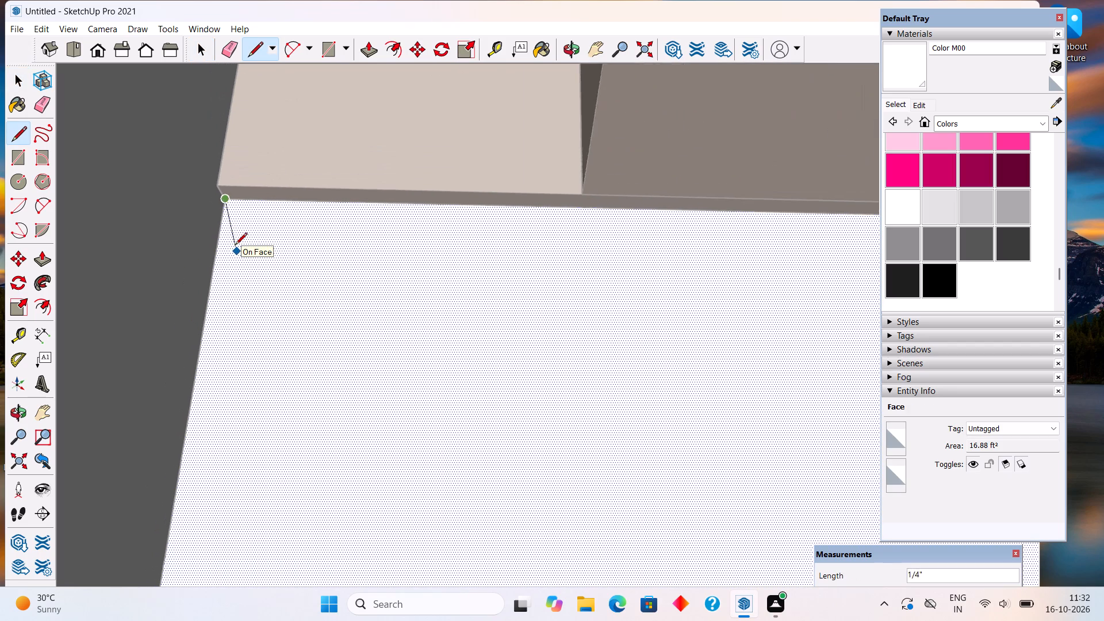
scroll(235, 246, "down", 5)
scroll(235, 246, "down", 16)
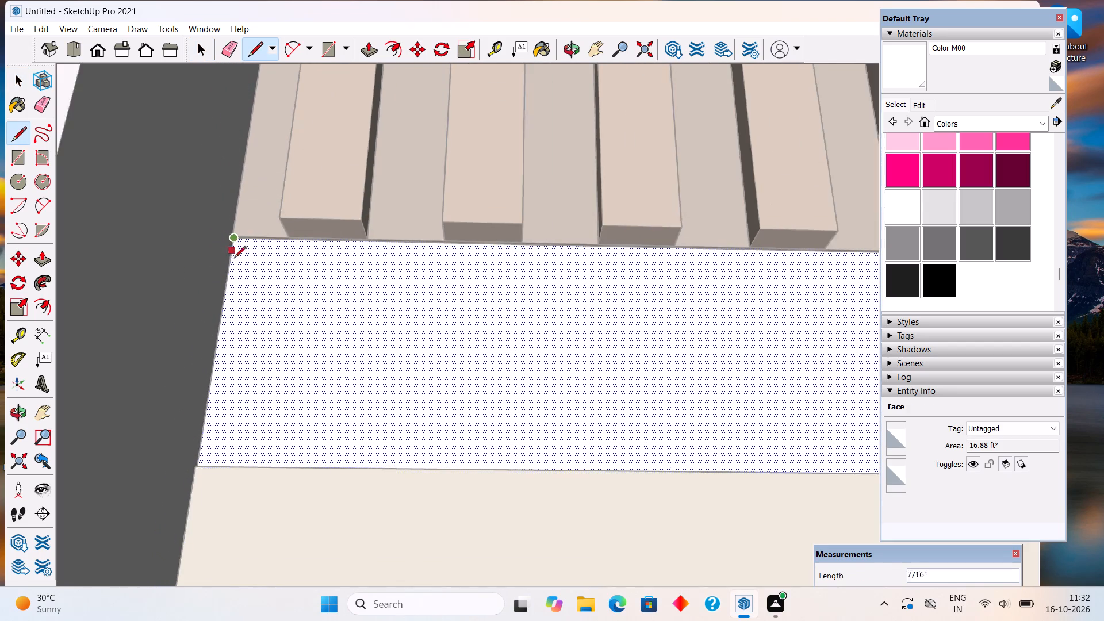
middle_click_drag(234, 262, 217, 553)
scroll(238, 430, "up", 11)
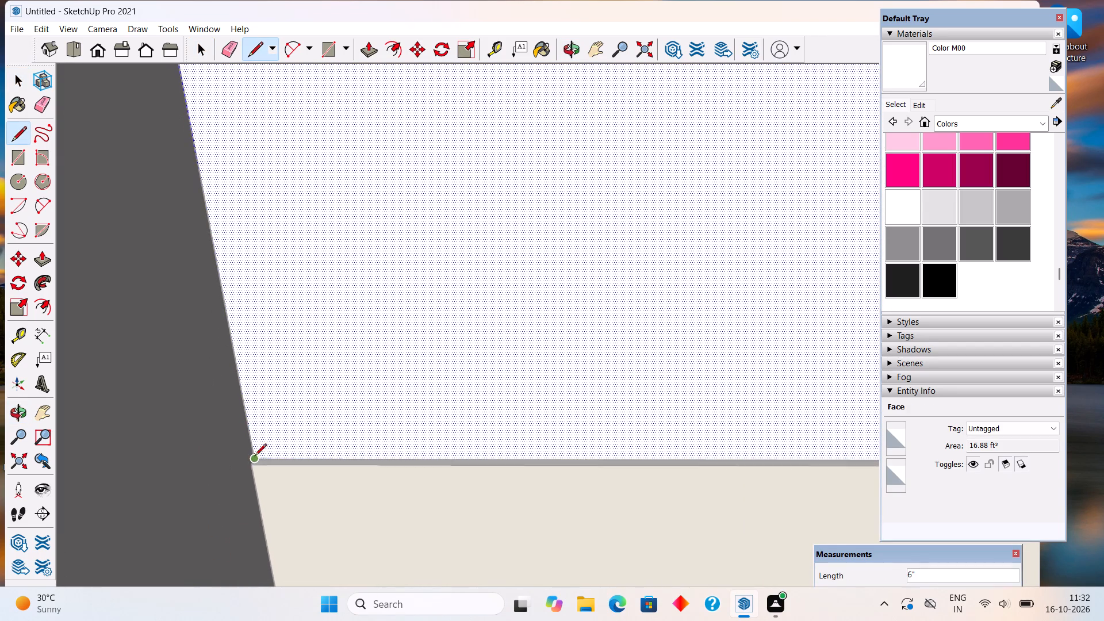
scroll(255, 457, "up", 13)
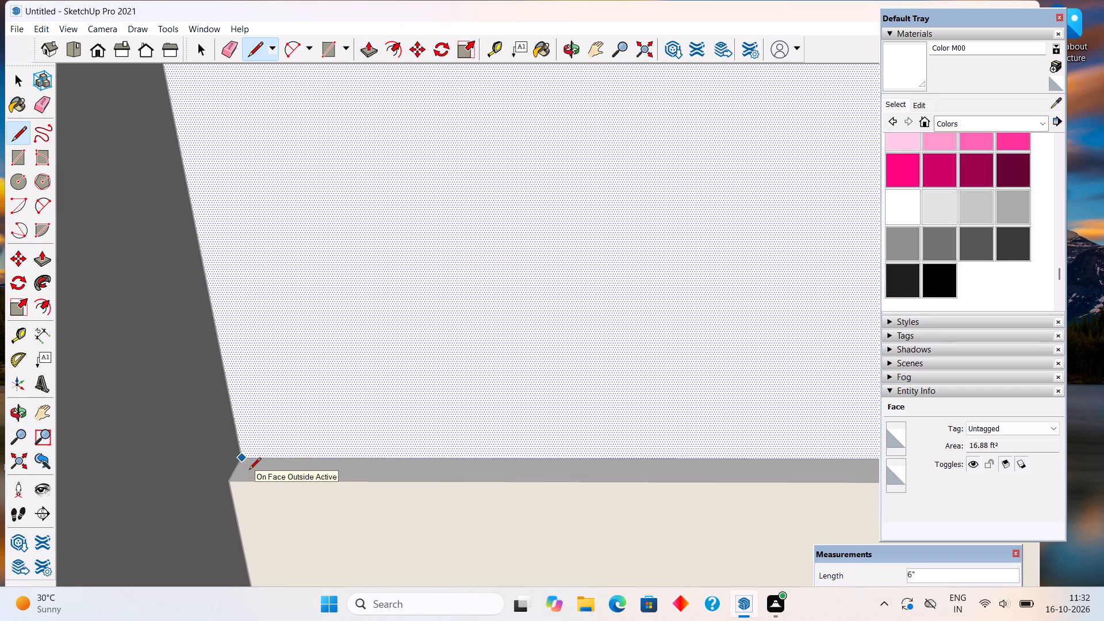
left_click(243, 457)
Push-pull the floor band's face below the top-storey slats out to the projecting strip's front edge and close the group.
key("space")
left_click(271, 406)
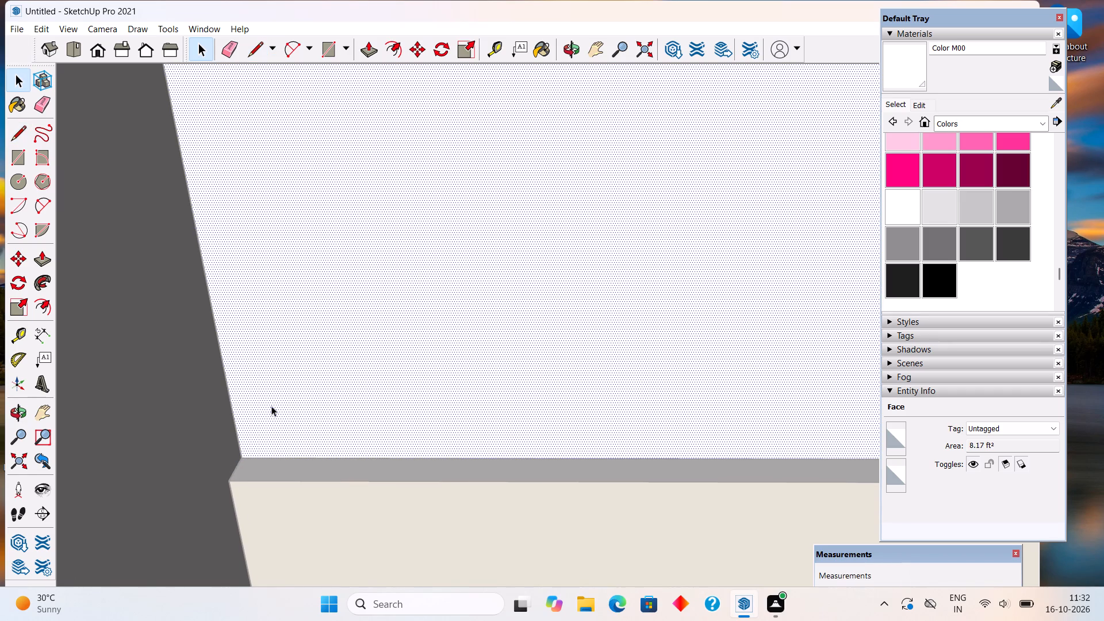
key("p")
left_click(271, 406)
scroll(260, 431, "down", 18)
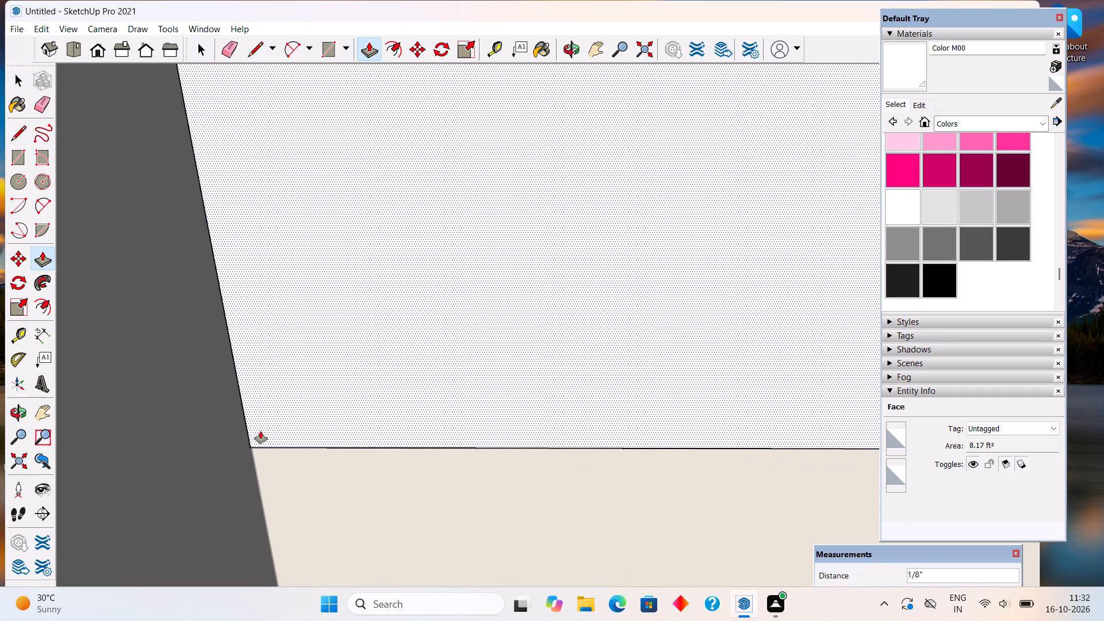
scroll(249, 424, "down", 12)
scroll(300, 415, "down", 5)
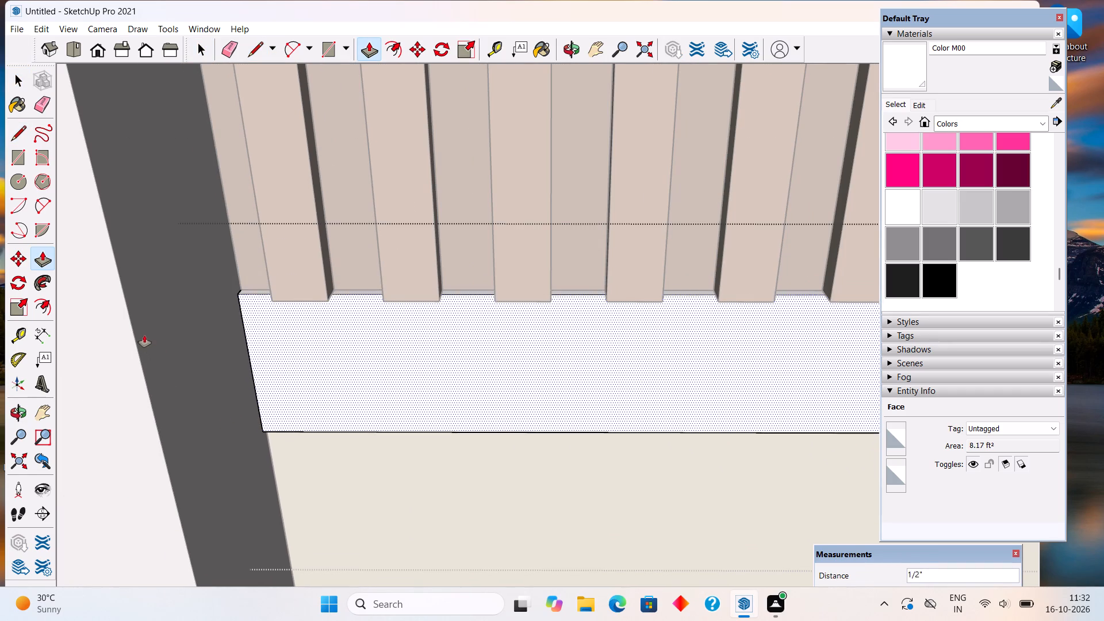
left_click(132, 324)
key("space")
scroll(279, 376, "down", 10)
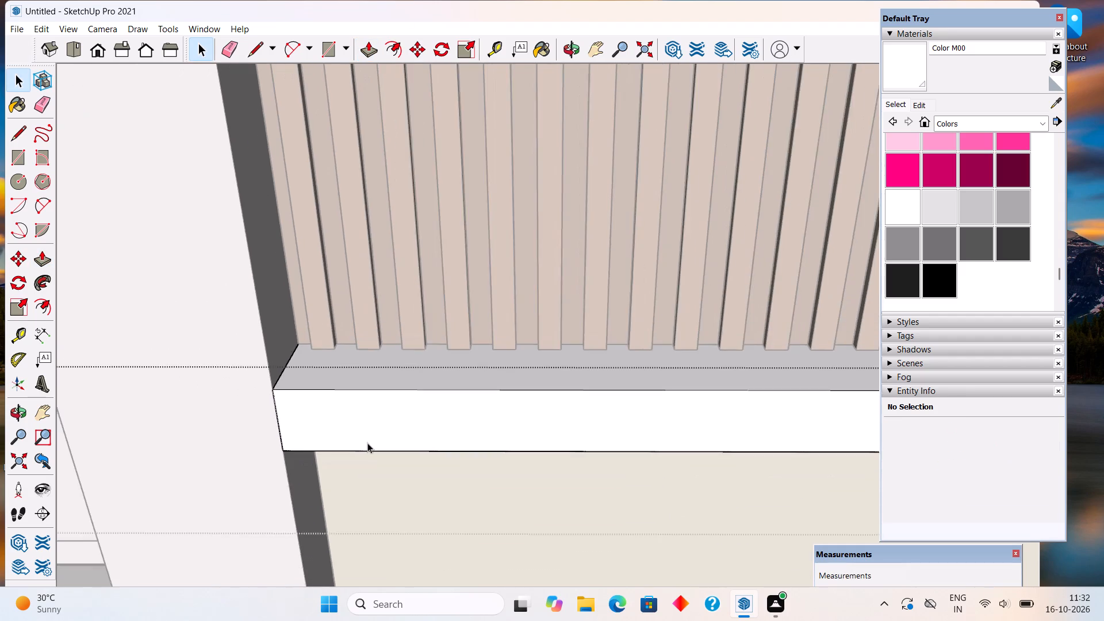
scroll(367, 443, "down", 20)
scroll(367, 443, "down", 15)
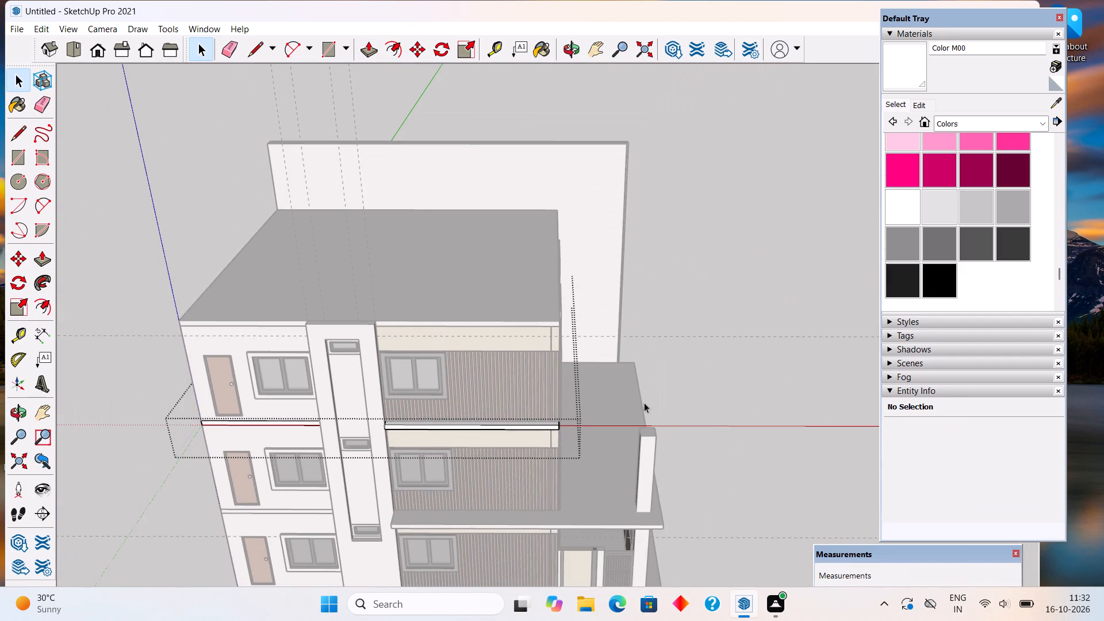
left_click(724, 356)
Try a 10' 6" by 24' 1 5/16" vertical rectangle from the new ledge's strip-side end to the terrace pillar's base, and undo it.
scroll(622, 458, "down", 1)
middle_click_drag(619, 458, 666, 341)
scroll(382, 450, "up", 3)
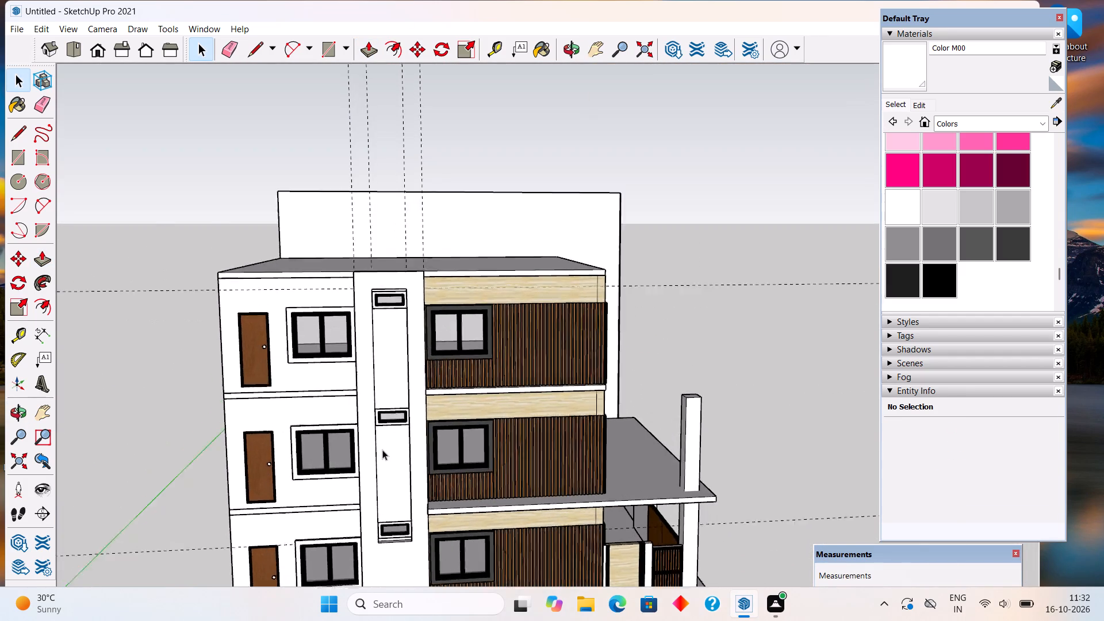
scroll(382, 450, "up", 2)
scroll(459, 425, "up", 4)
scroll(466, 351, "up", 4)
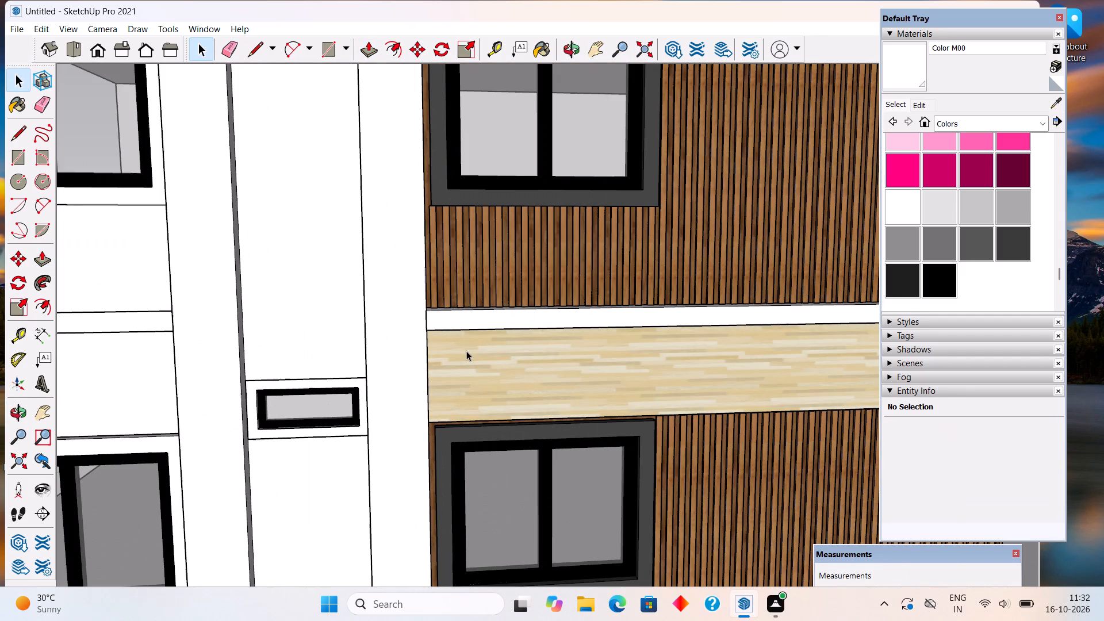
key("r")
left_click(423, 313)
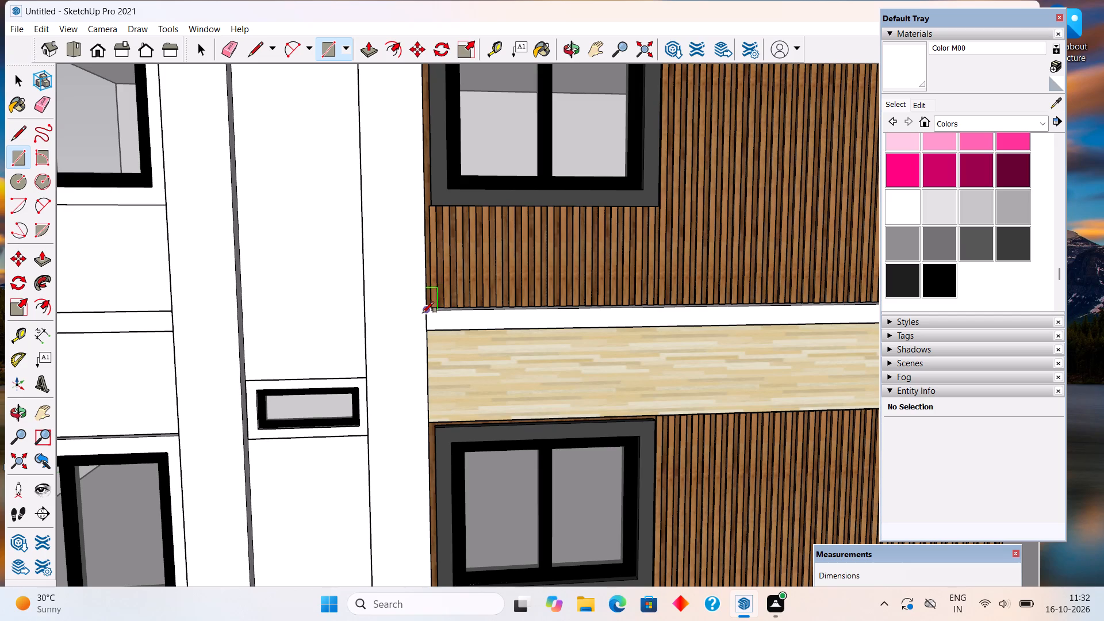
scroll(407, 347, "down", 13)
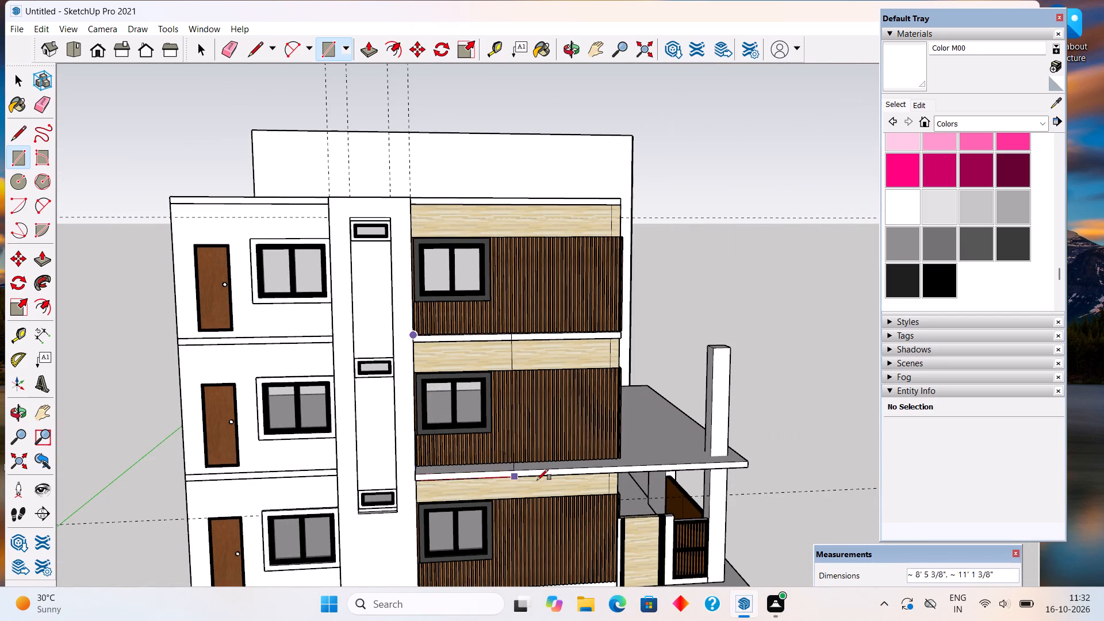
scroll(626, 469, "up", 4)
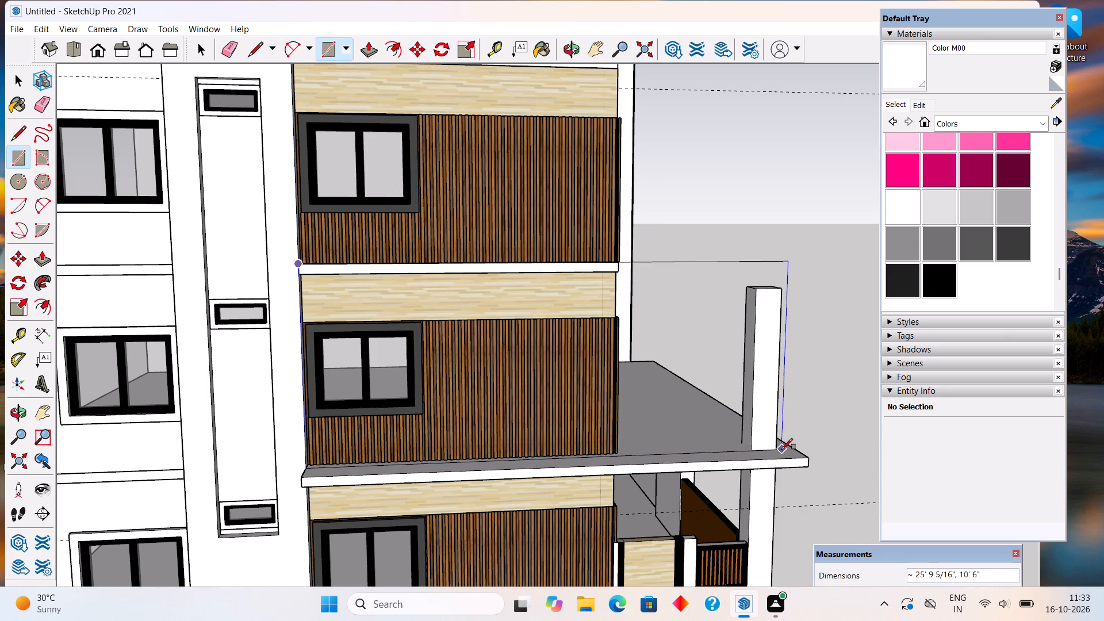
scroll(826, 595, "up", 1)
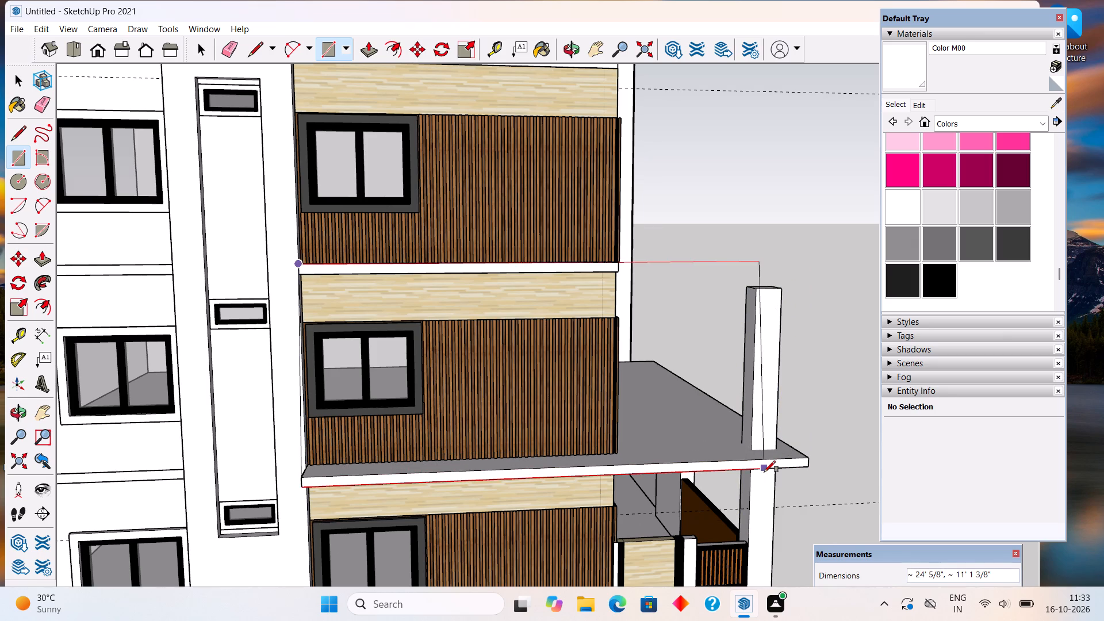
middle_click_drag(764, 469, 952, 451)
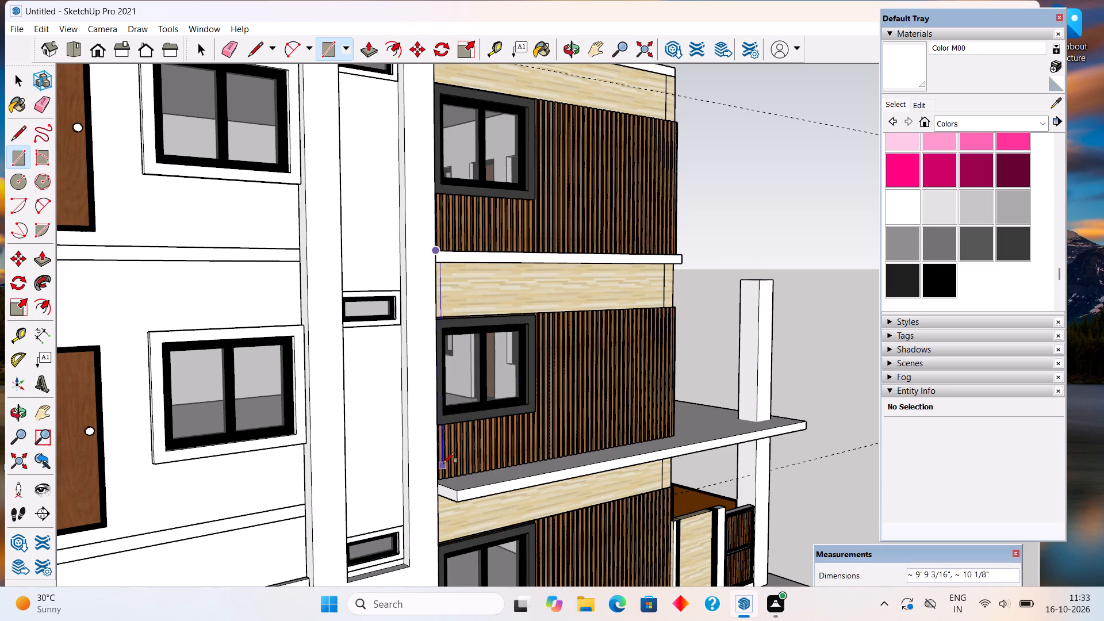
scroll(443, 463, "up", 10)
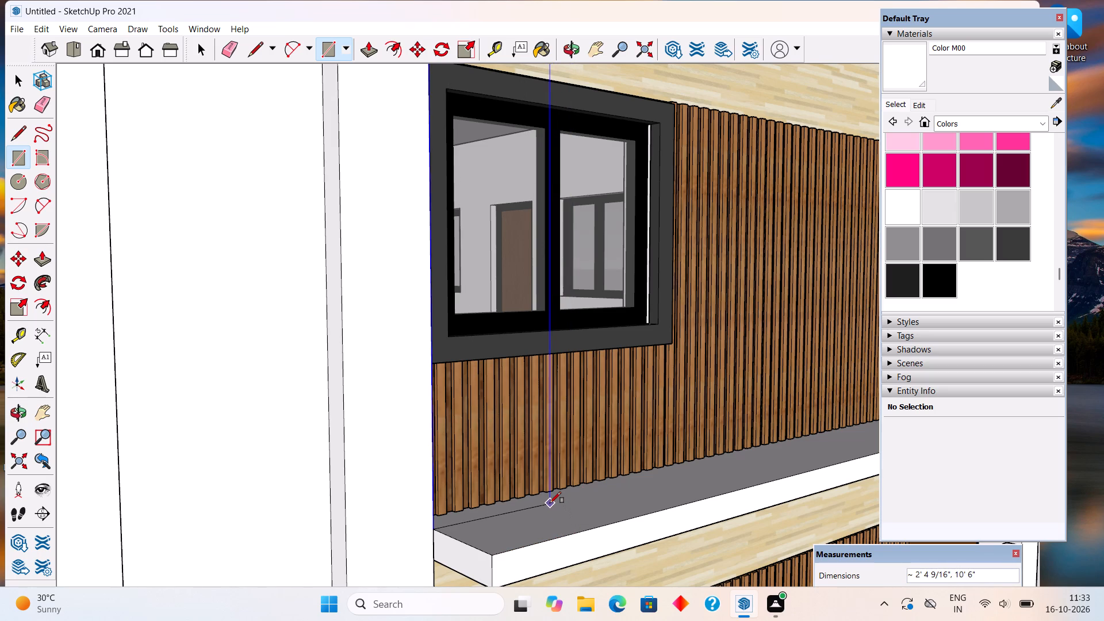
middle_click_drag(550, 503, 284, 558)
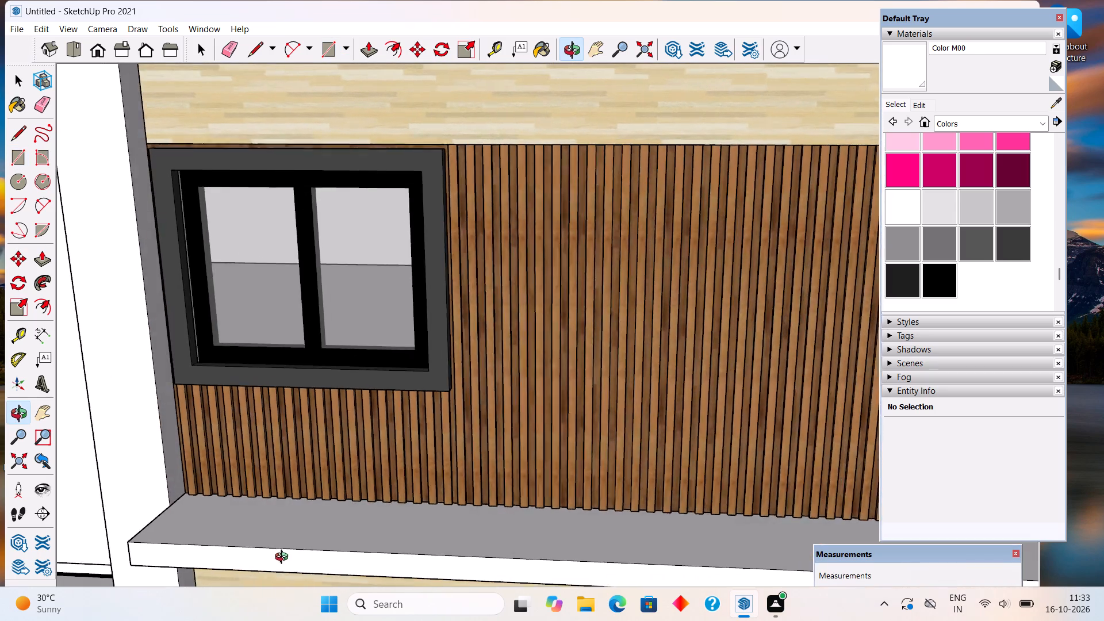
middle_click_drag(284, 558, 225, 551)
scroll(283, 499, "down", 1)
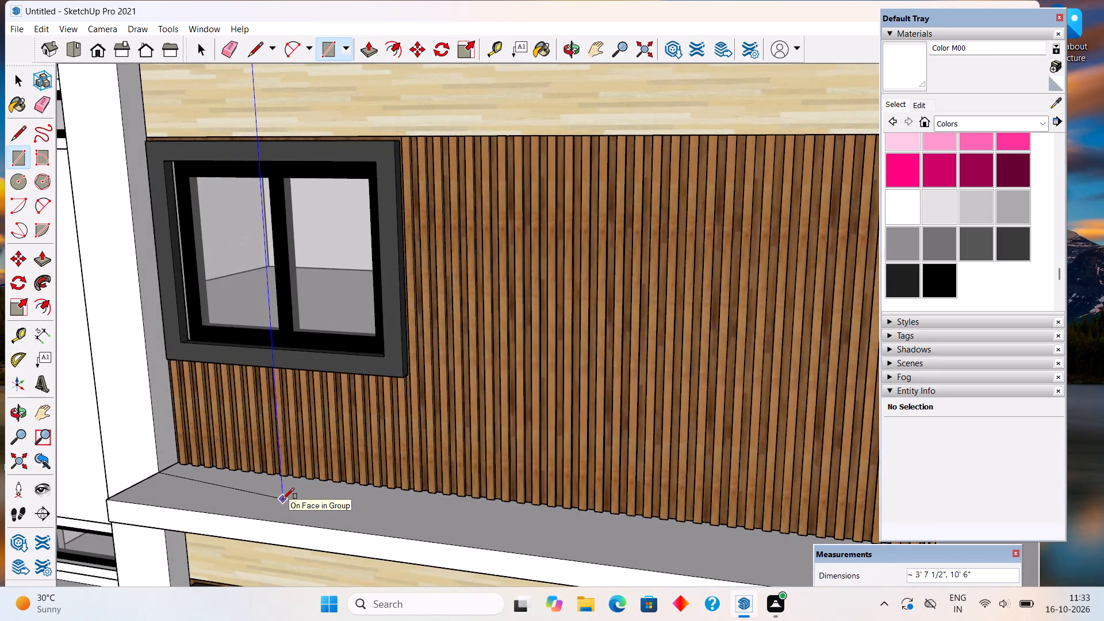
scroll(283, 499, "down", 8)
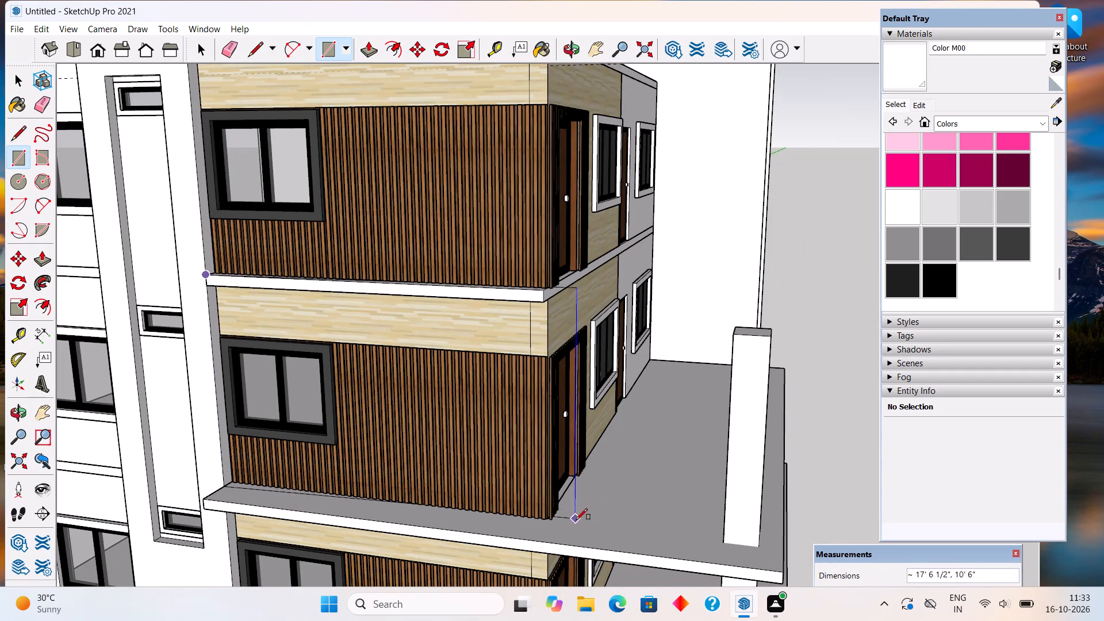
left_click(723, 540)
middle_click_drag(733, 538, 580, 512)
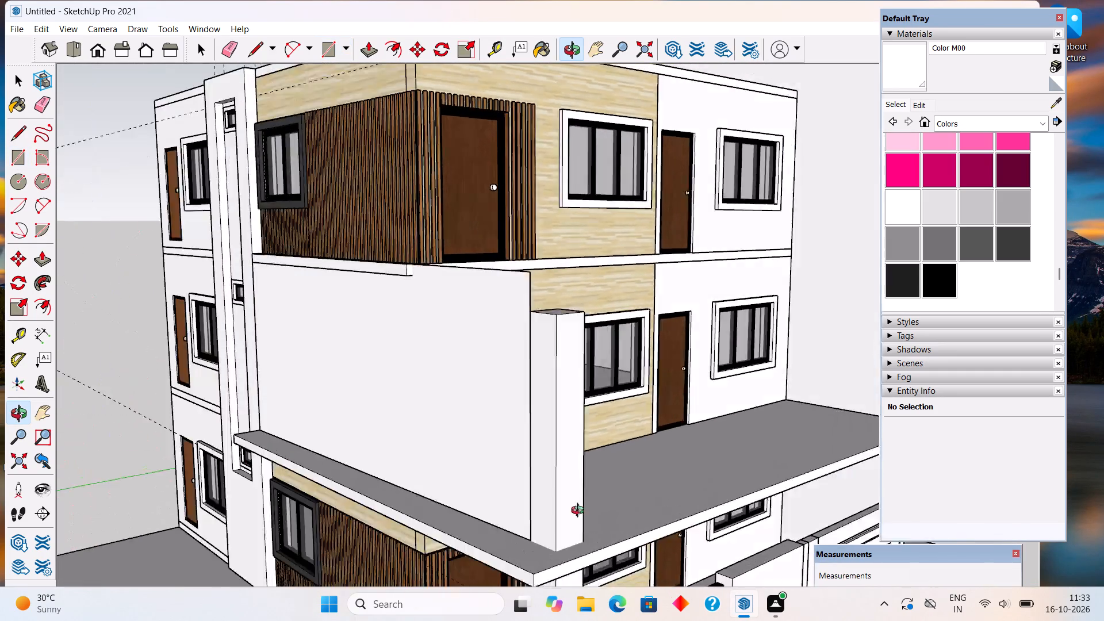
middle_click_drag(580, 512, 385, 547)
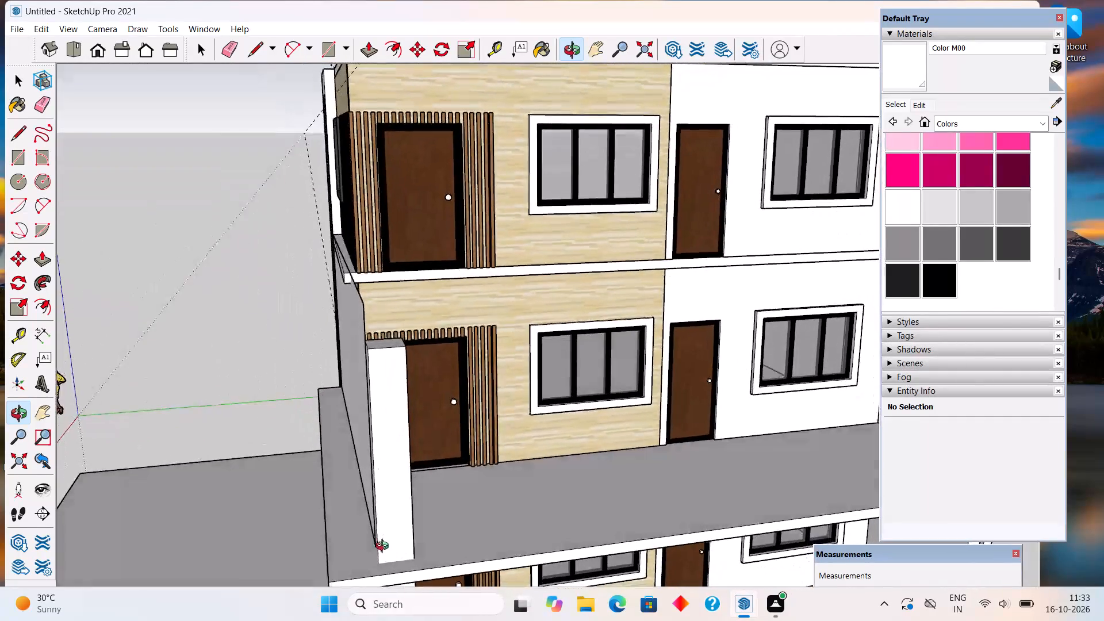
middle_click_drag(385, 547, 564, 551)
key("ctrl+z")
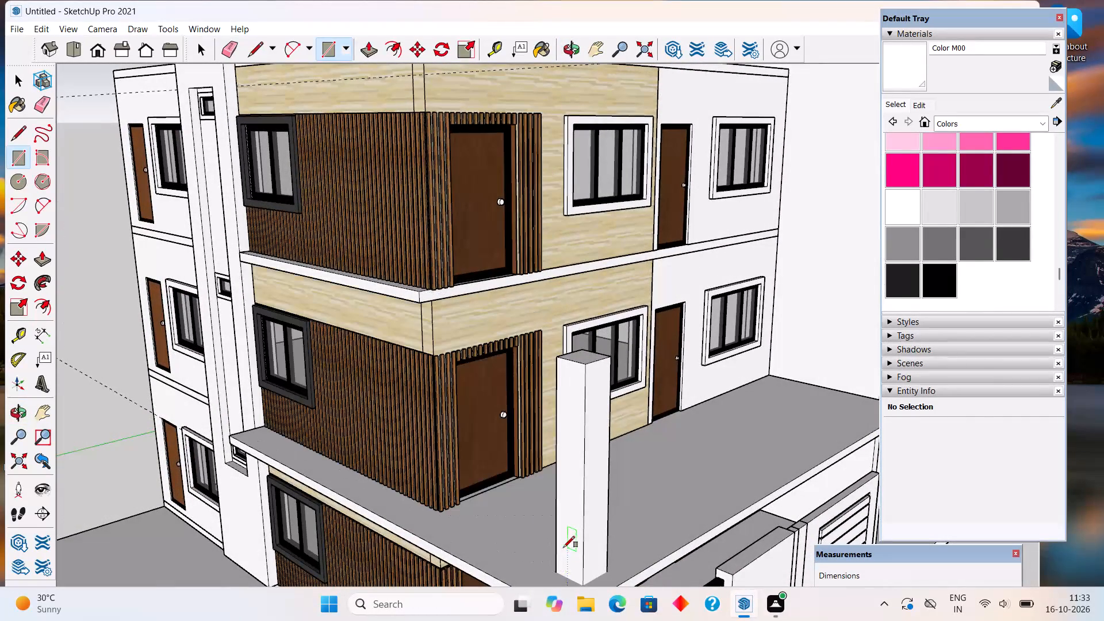
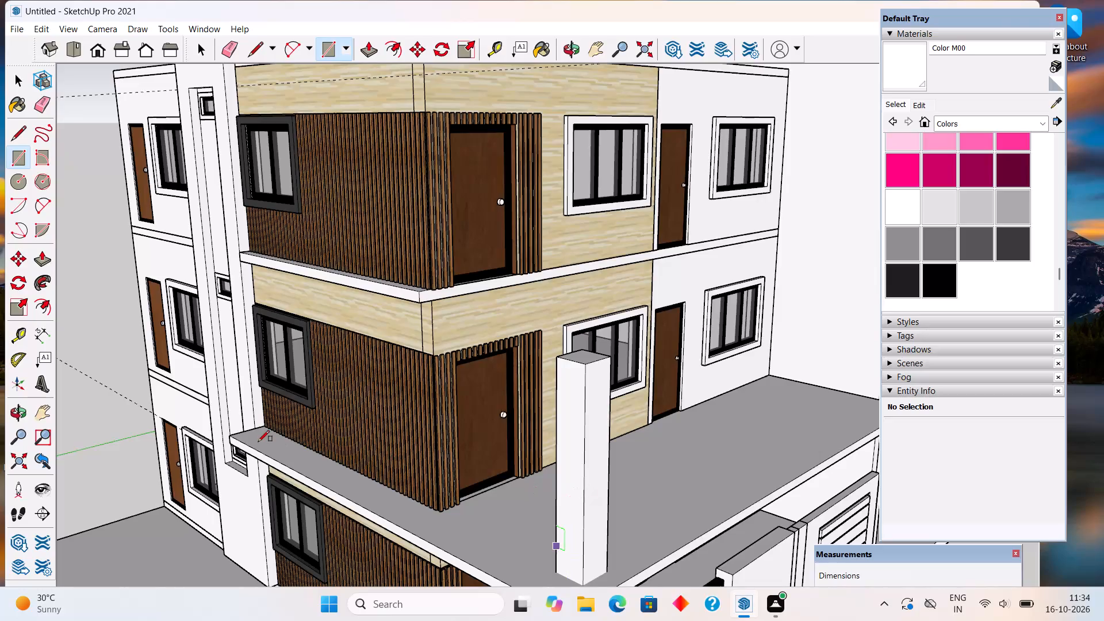
Draw a rectangle about 1' 5 15/16" by 9' 5 1/4" on the projecting strip's face, beside the middle-storey slats, starting at the upper ledge's end.
middle_click_drag(257, 442, 322, 602)
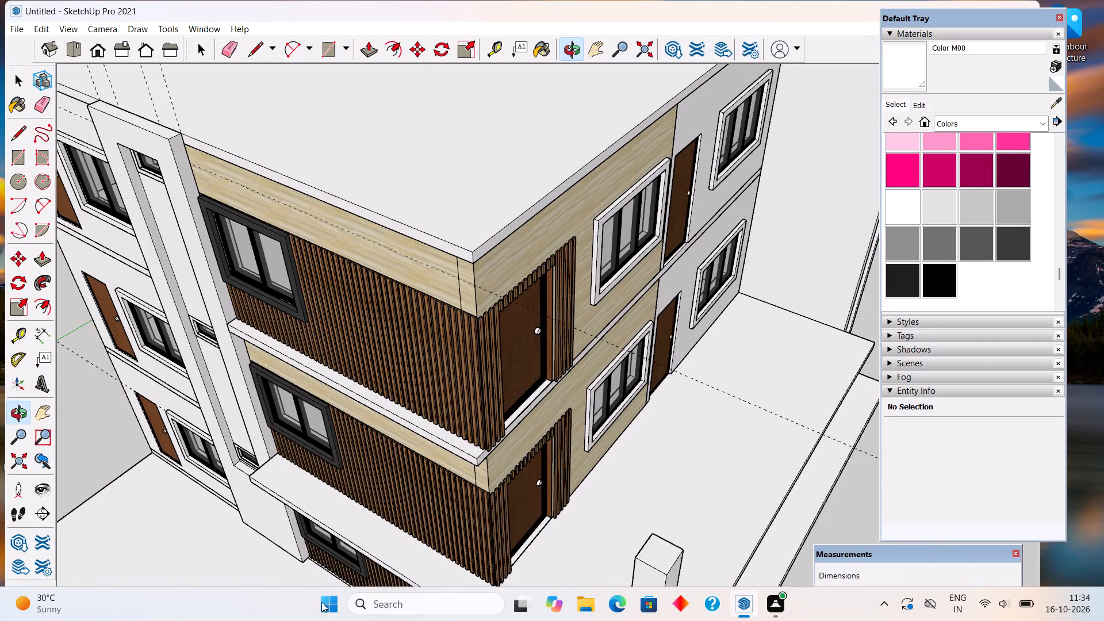
key("space")
scroll(318, 499, "down", 6)
middle_click_drag(285, 504, 462, 404)
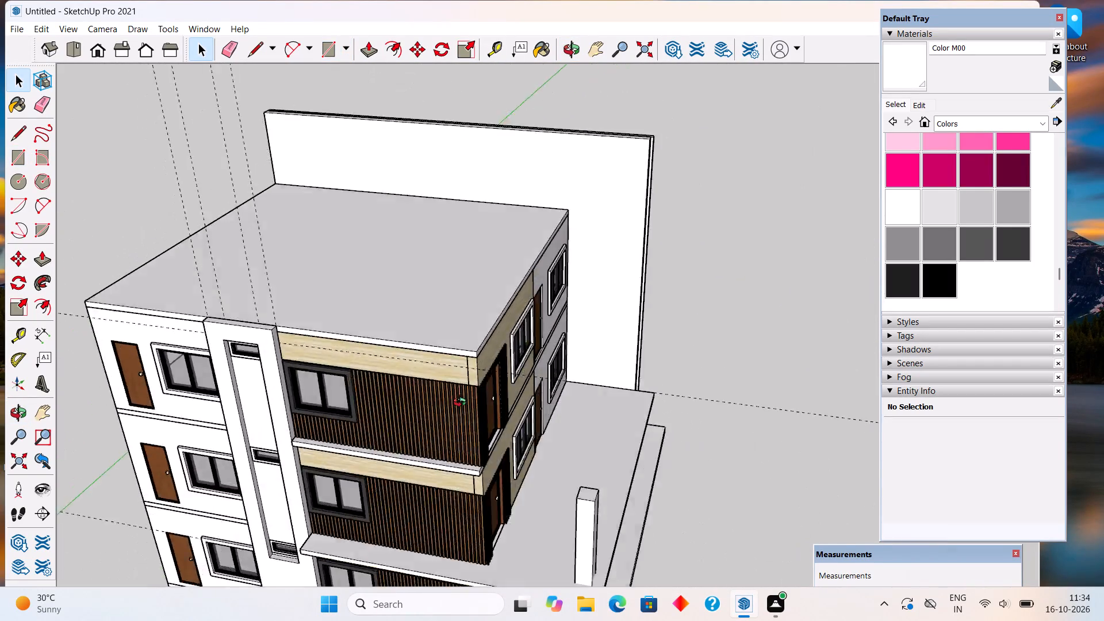
middle_click_drag(462, 404, 523, 347)
scroll(347, 517, "up", 7)
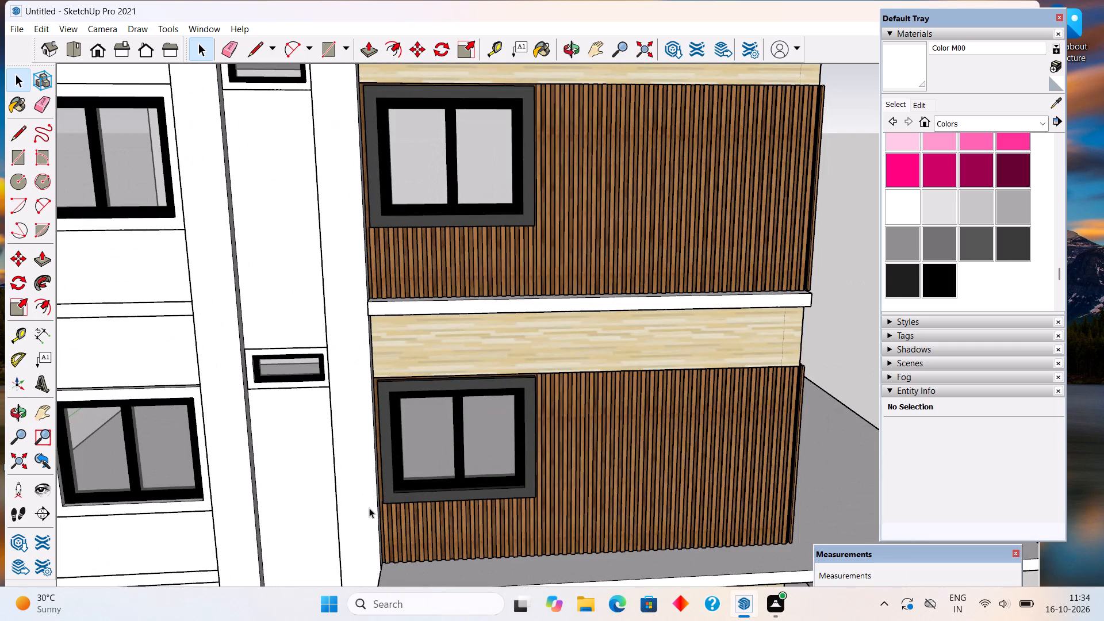
middle_click_drag(352, 329, 414, 313)
scroll(418, 327, "up", 5)
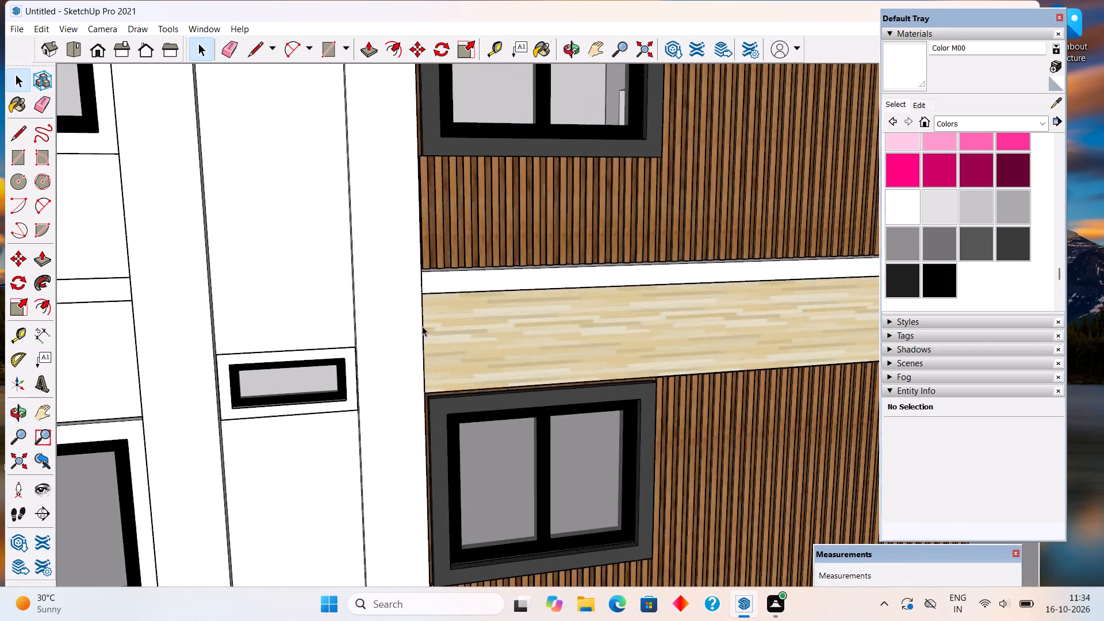
scroll(422, 326, "up", 4)
scroll(423, 277, "up", 5)
key("r")
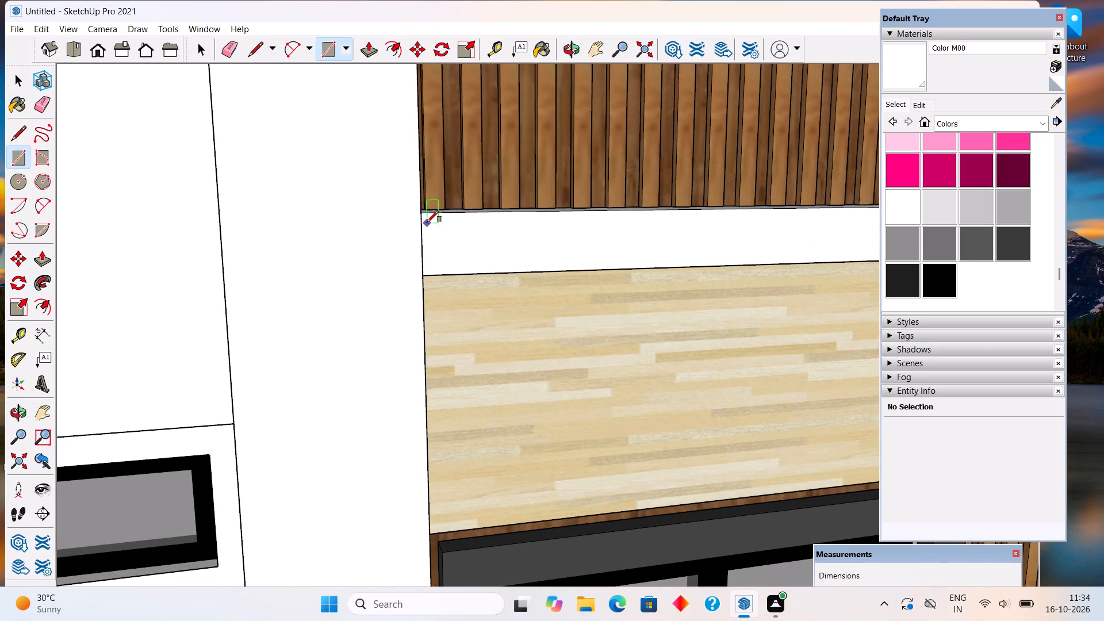
left_click(421, 214)
scroll(362, 277, "down", 15)
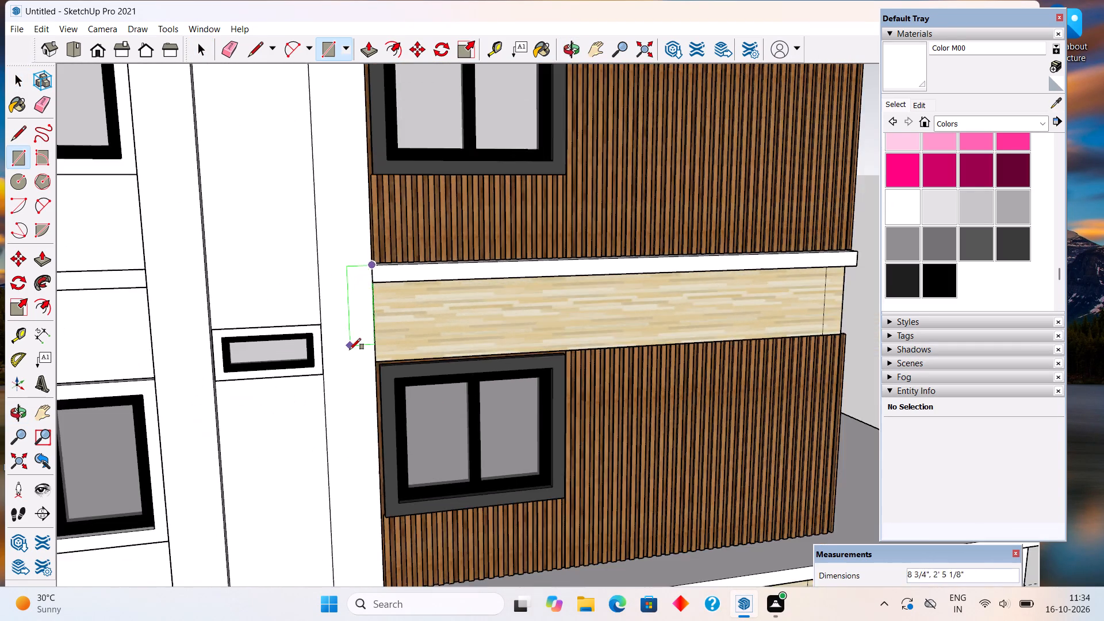
scroll(350, 350, "down", 3)
scroll(373, 539, "up", 7)
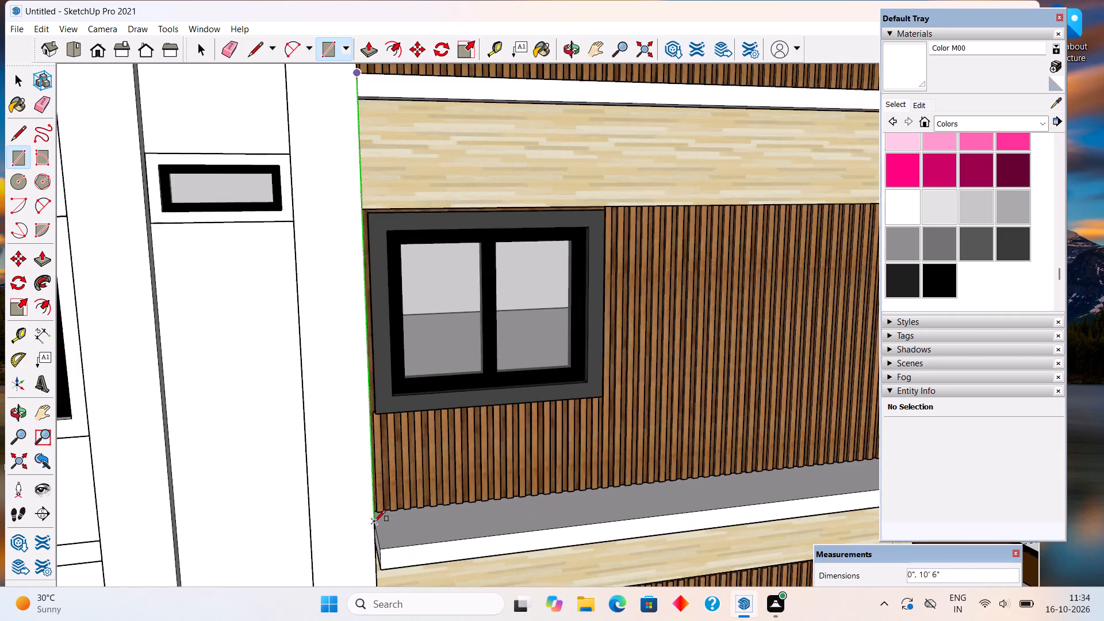
scroll(374, 522, "up", 1)
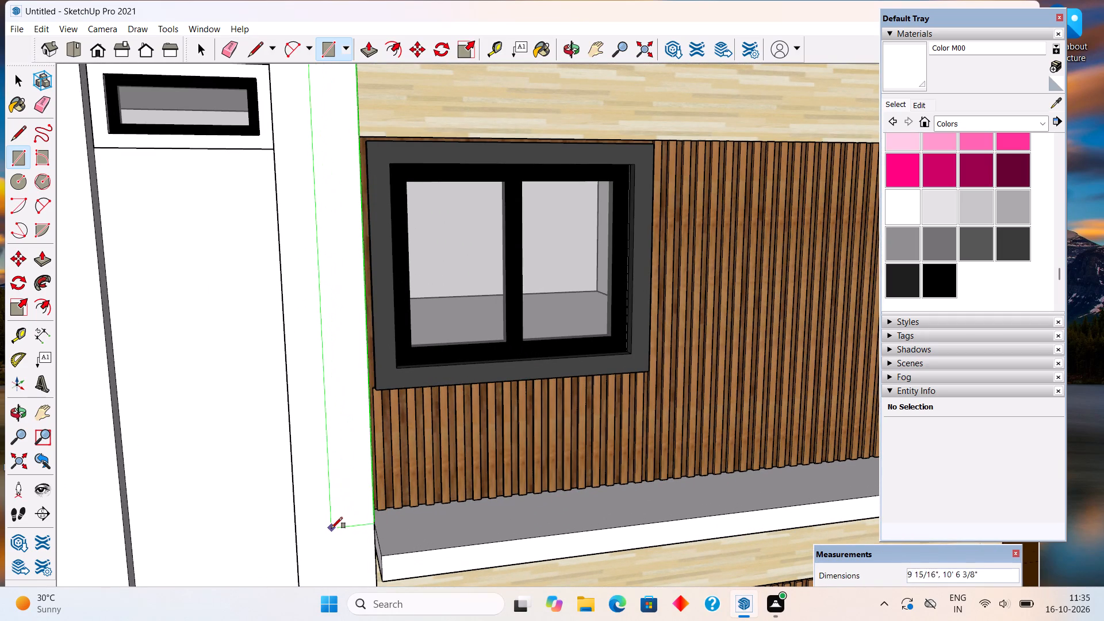
left_click(294, 478)
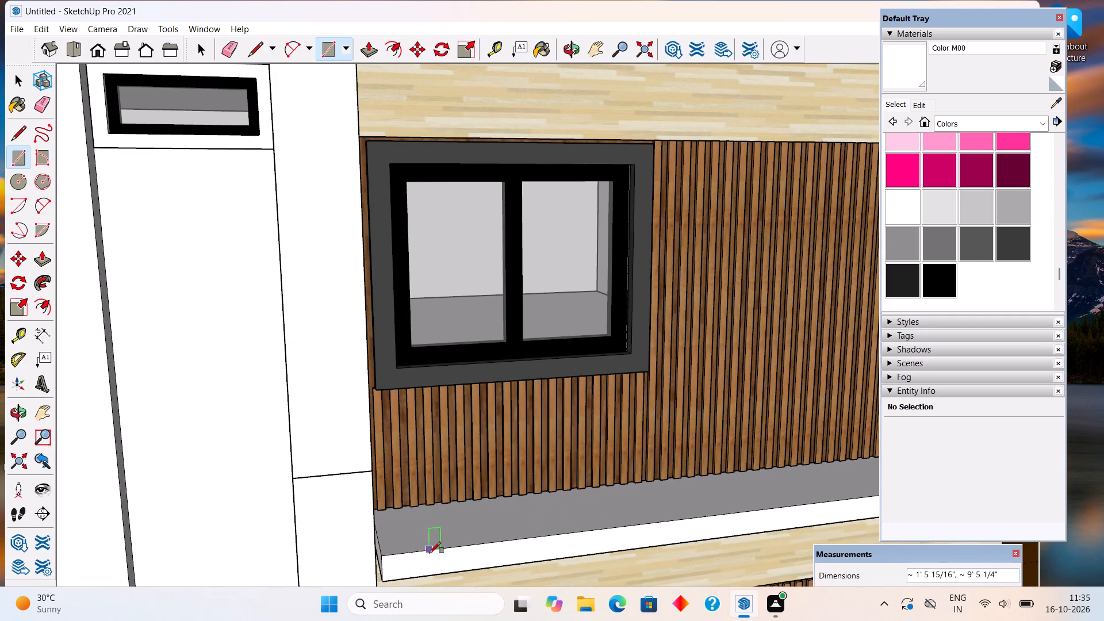
Push-pull the new rectangle on the strip outward to the terrace slab ledge's front edge.
key("p")
left_click(341, 450)
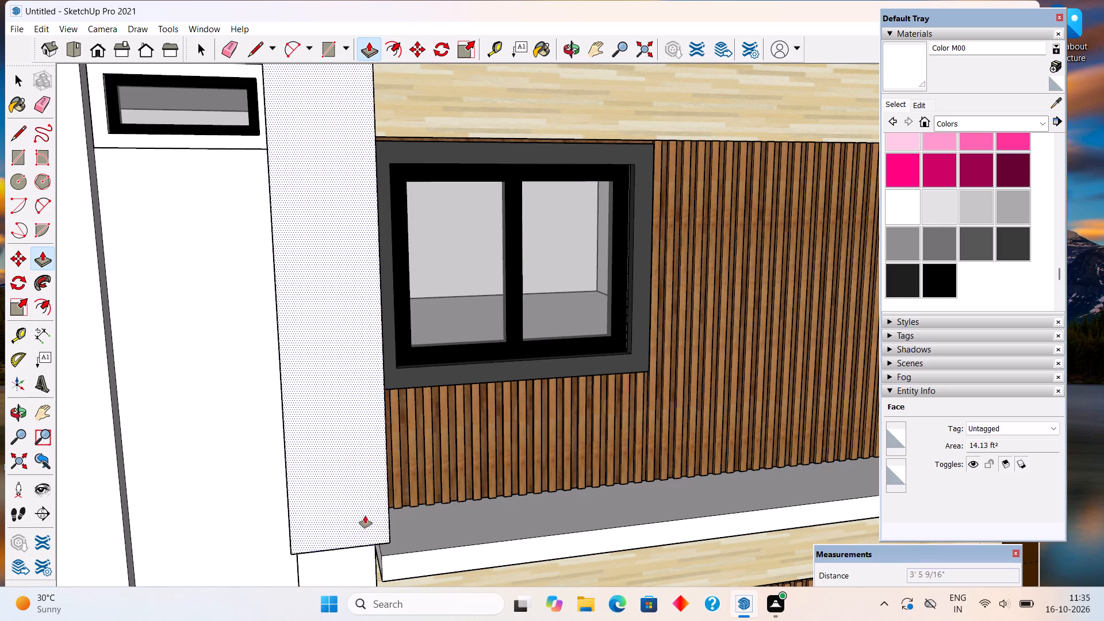
left_click(426, 546)
Push-pull the projecting block's underside down about 1' 3/4" to meet the terrace slab ledge.
middle_click_drag(407, 542, 323, 421)
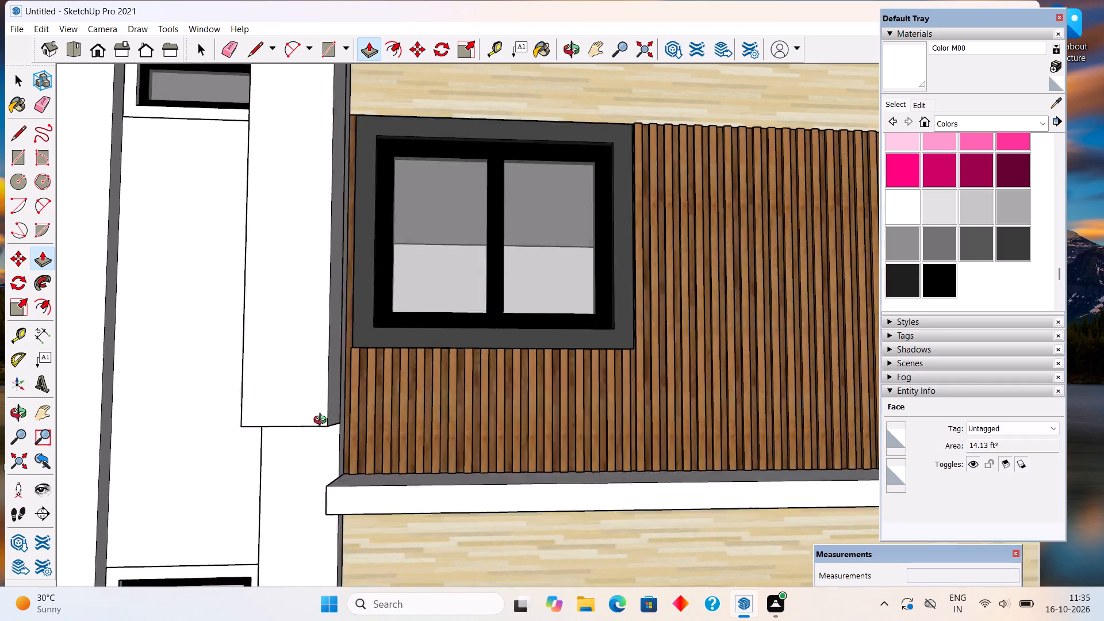
middle_click_drag(323, 421, 282, 373)
left_click(271, 382)
left_click(307, 424)
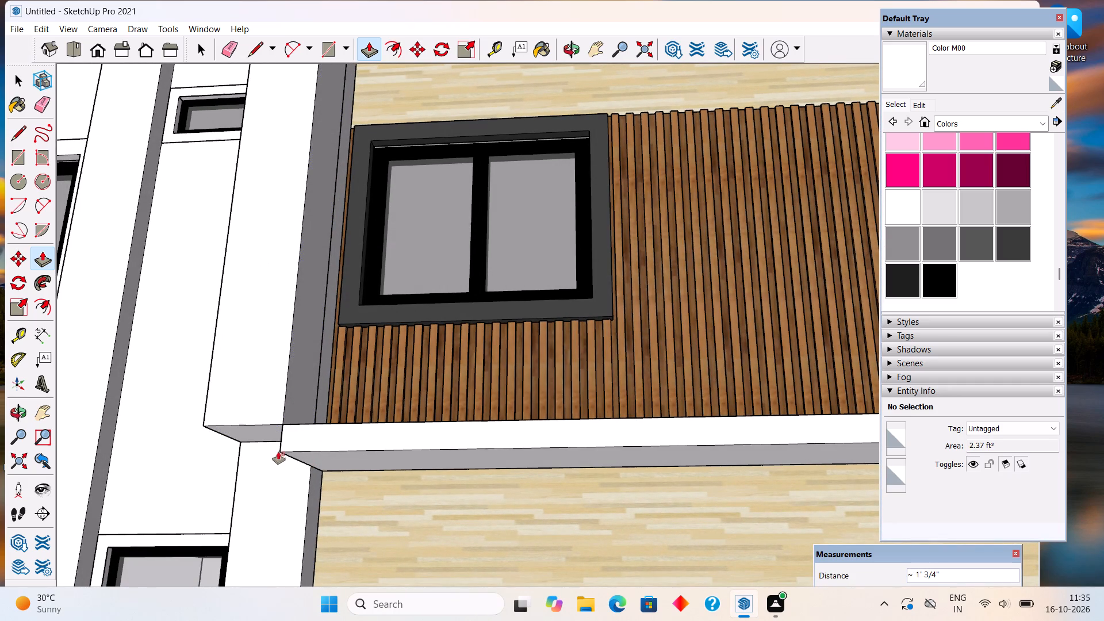
Examine the new vertical block beside the middle-storey slats and how it meets the ledges from several sides.
middle_click_drag(282, 442, 10, 620)
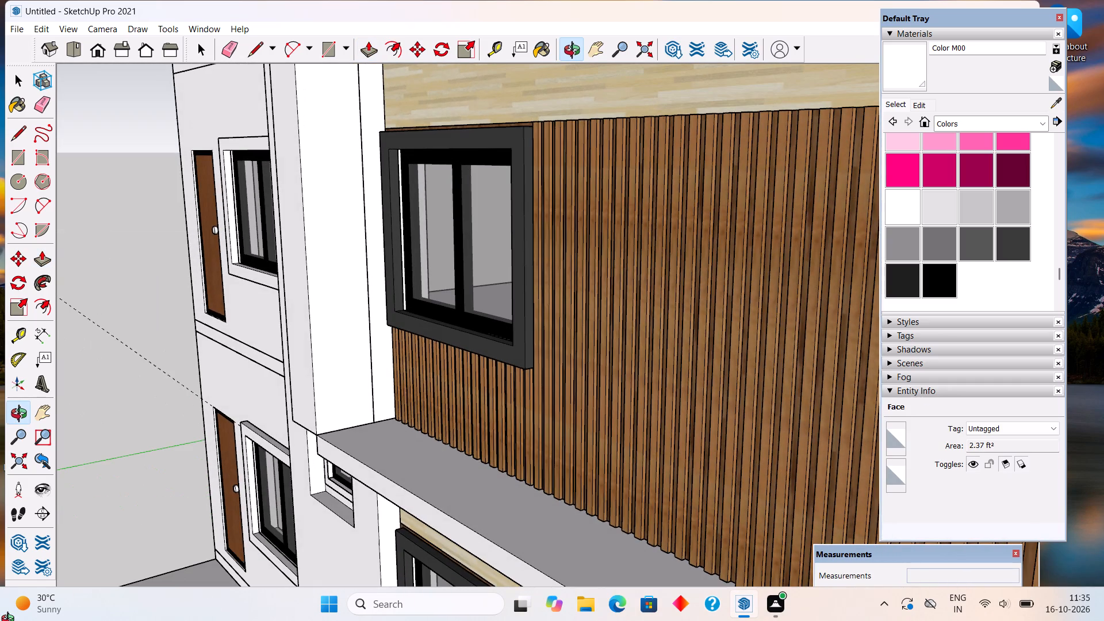
middle_click_drag(10, 620, 5, 620)
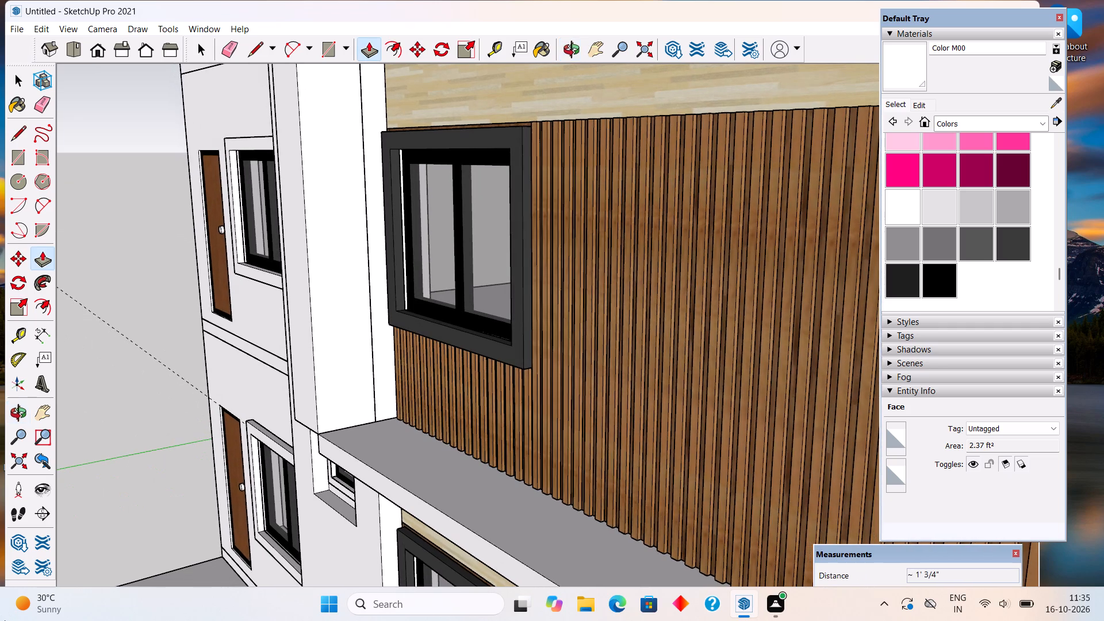
scroll(373, 395, "down", 4)
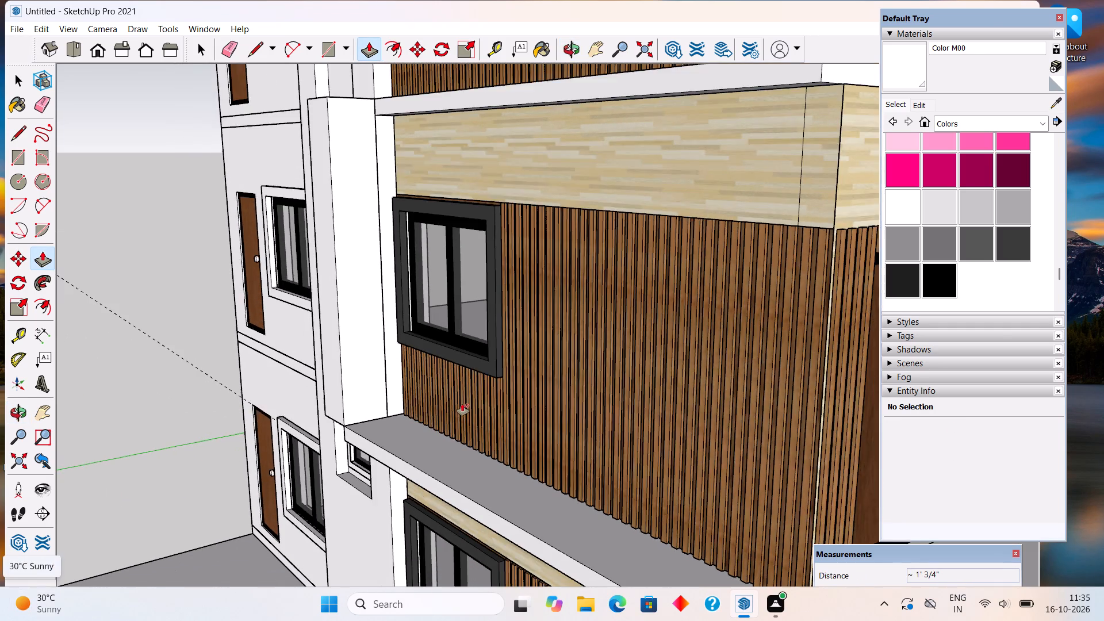
scroll(463, 401, "down", 8)
middle_click_drag(459, 471, 442, 530)
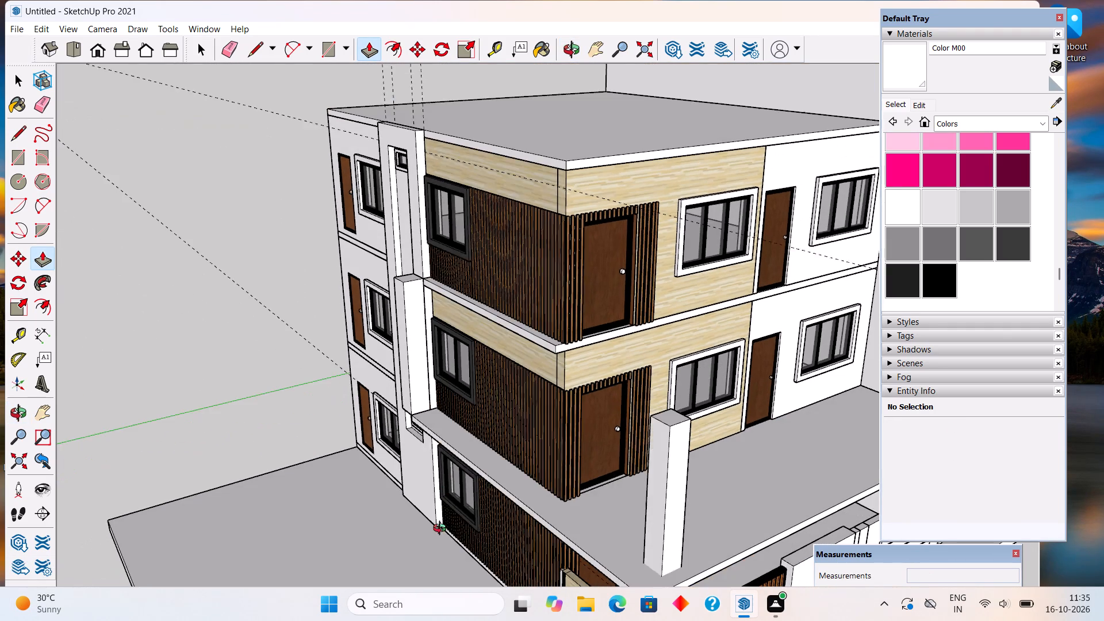
middle_click_drag(442, 530, 442, 530)
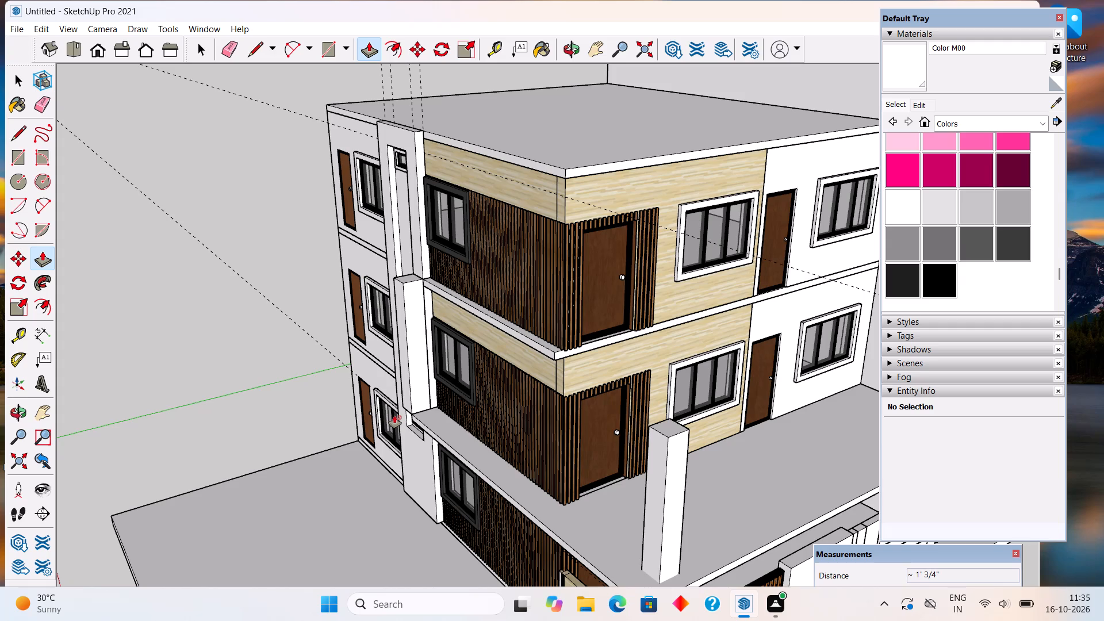
middle_click_drag(381, 408, 680, 346)
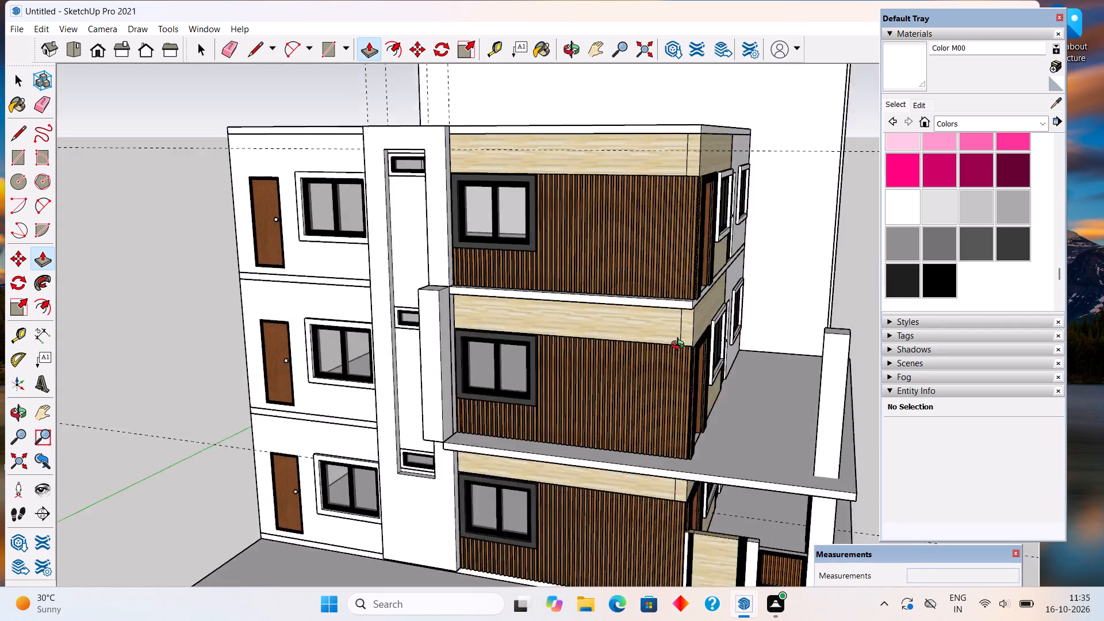
middle_click_drag(680, 346, 702, 343)
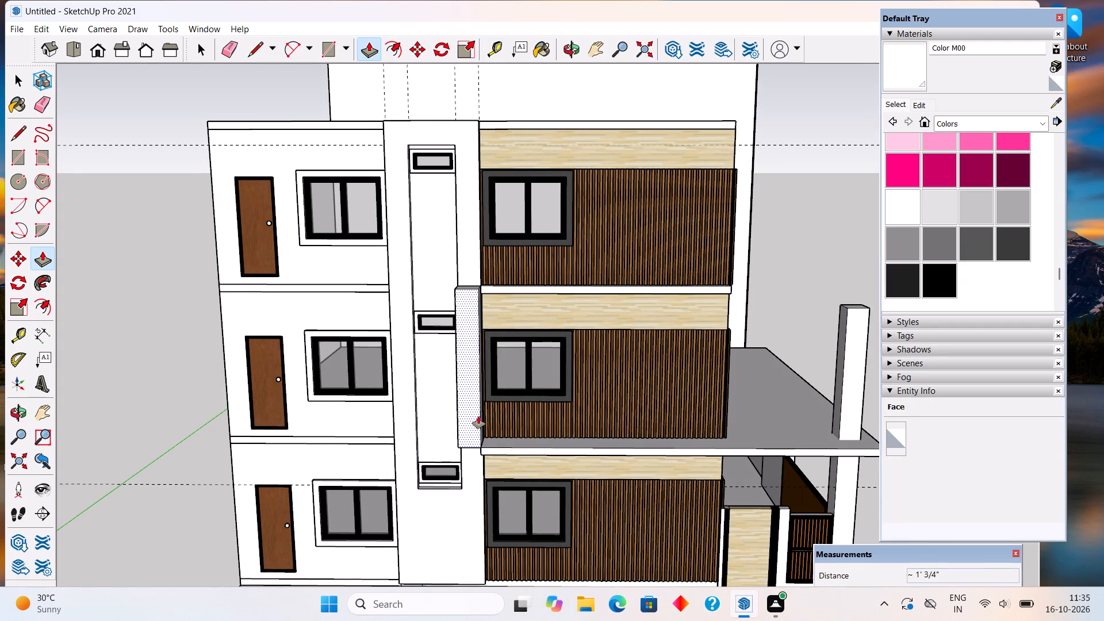
Open the terrace slab's group, push-pull its front face below the middle-storey slats outward by 2", and close the group.
key("space")
scroll(463, 428, "up", 4)
middle_click_drag(423, 512, 403, 506)
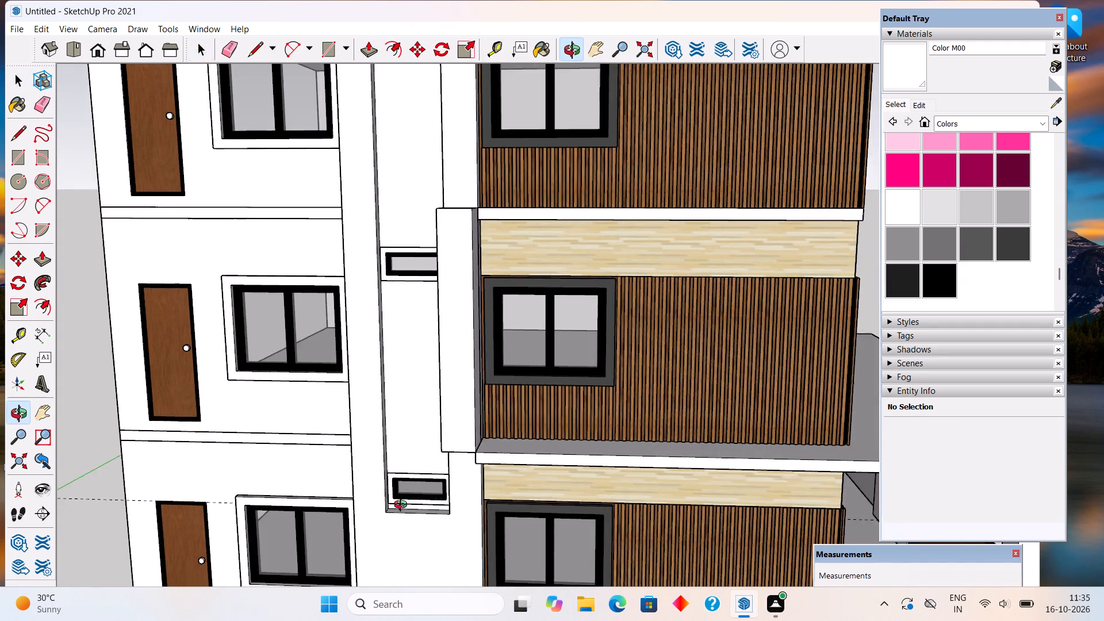
middle_click_drag(403, 506, 268, 479)
scroll(411, 451, "up", 4)
triple_click(455, 431)
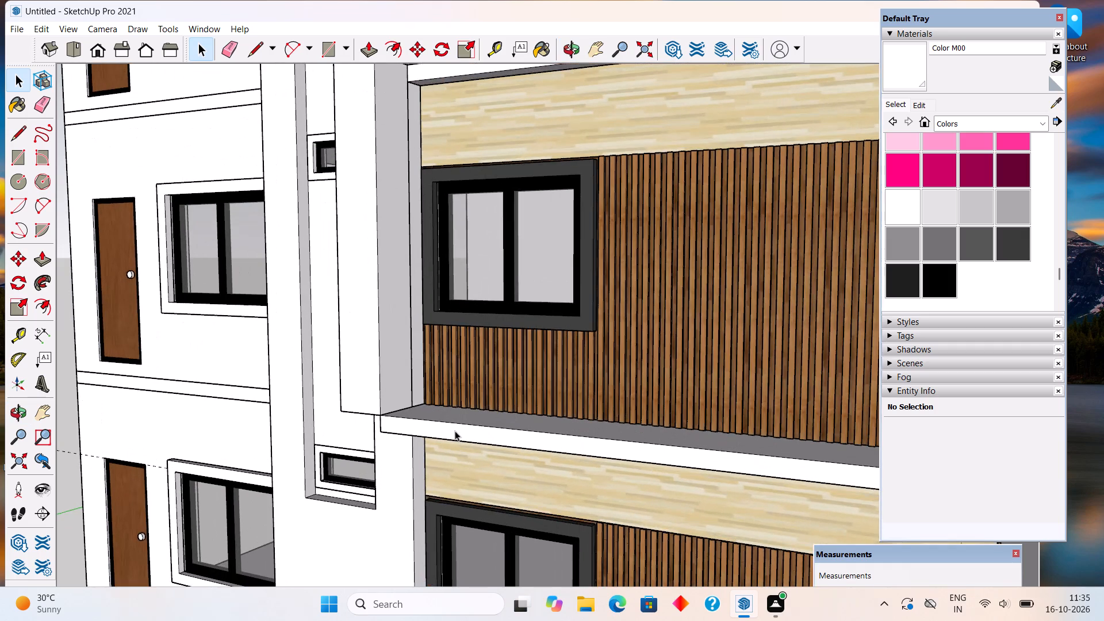
left_click(455, 431)
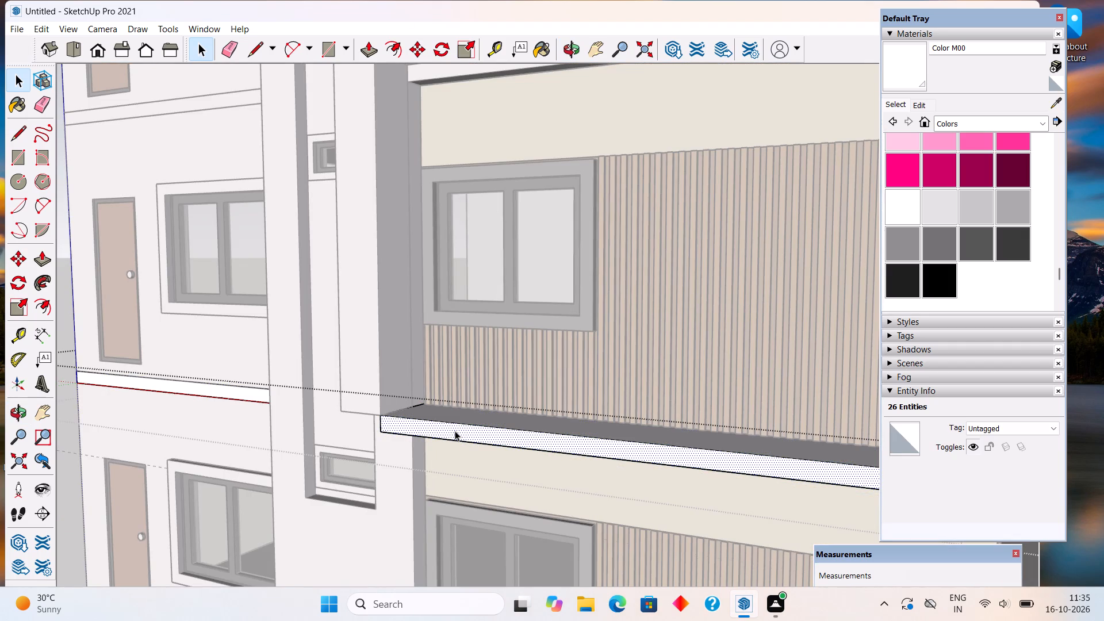
key("p")
left_click(455, 431)
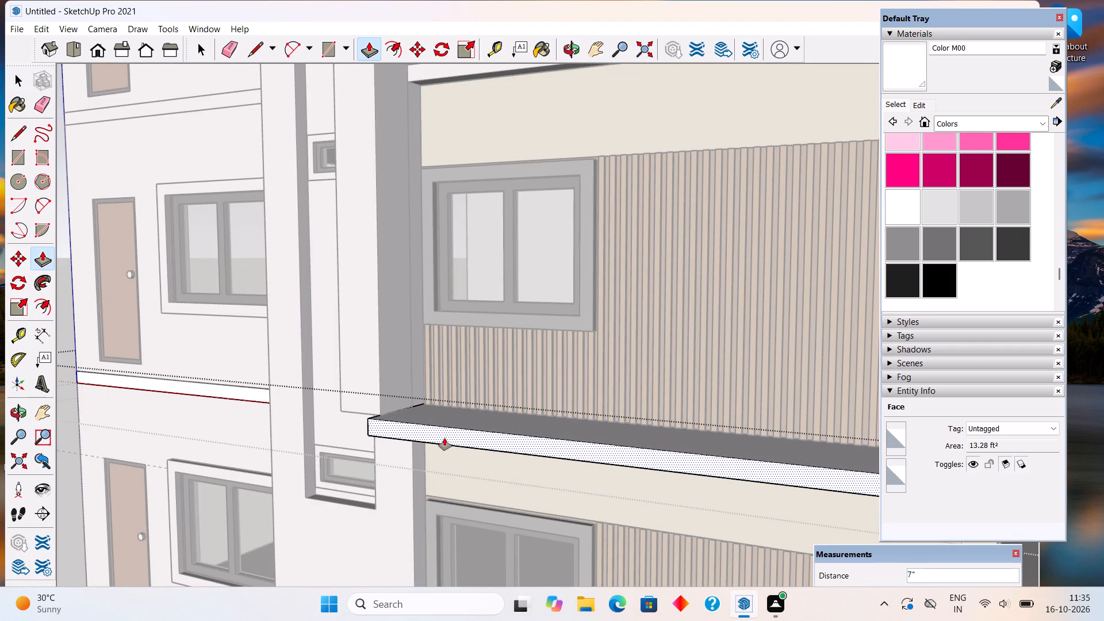
type("2\"")
key("Return")
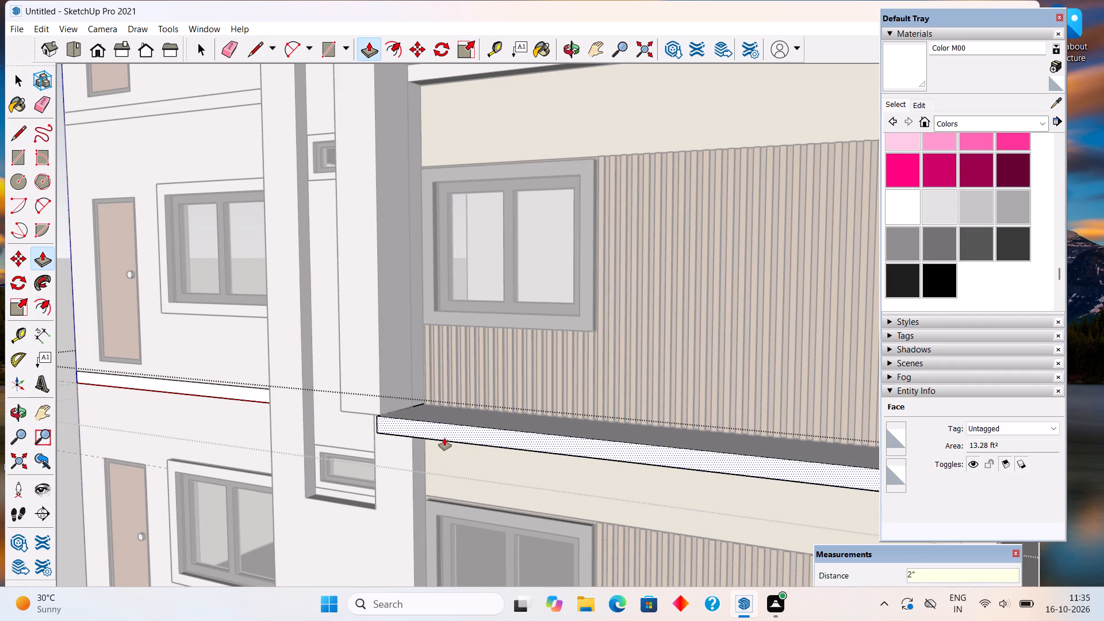
key("space")
scroll(436, 435, "up", 3)
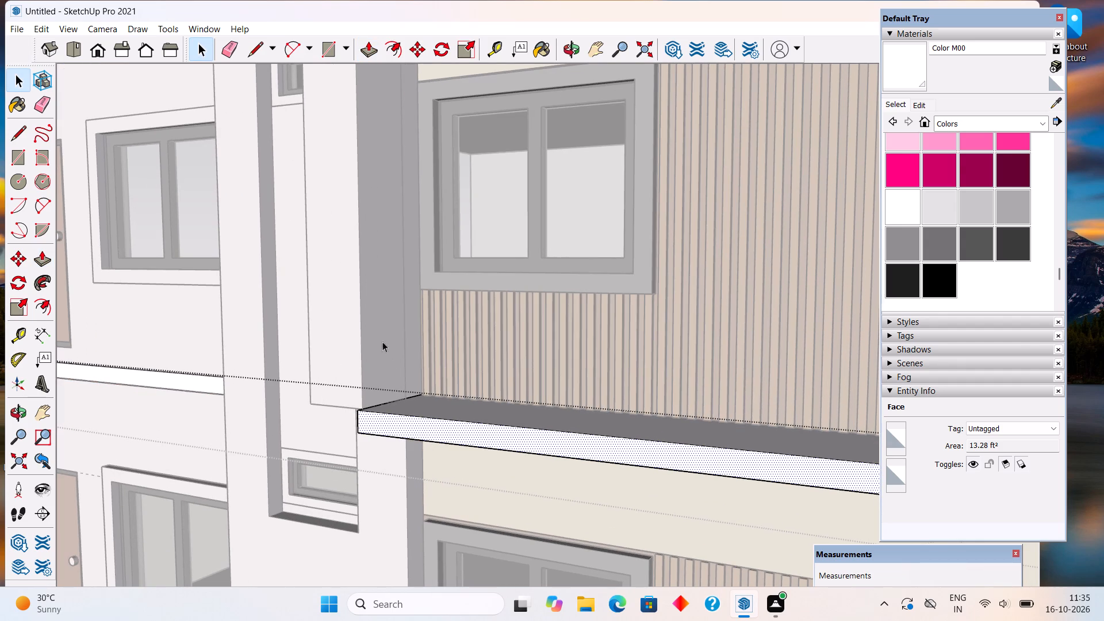
triple_click(375, 331)
scroll(375, 331, "down", 14)
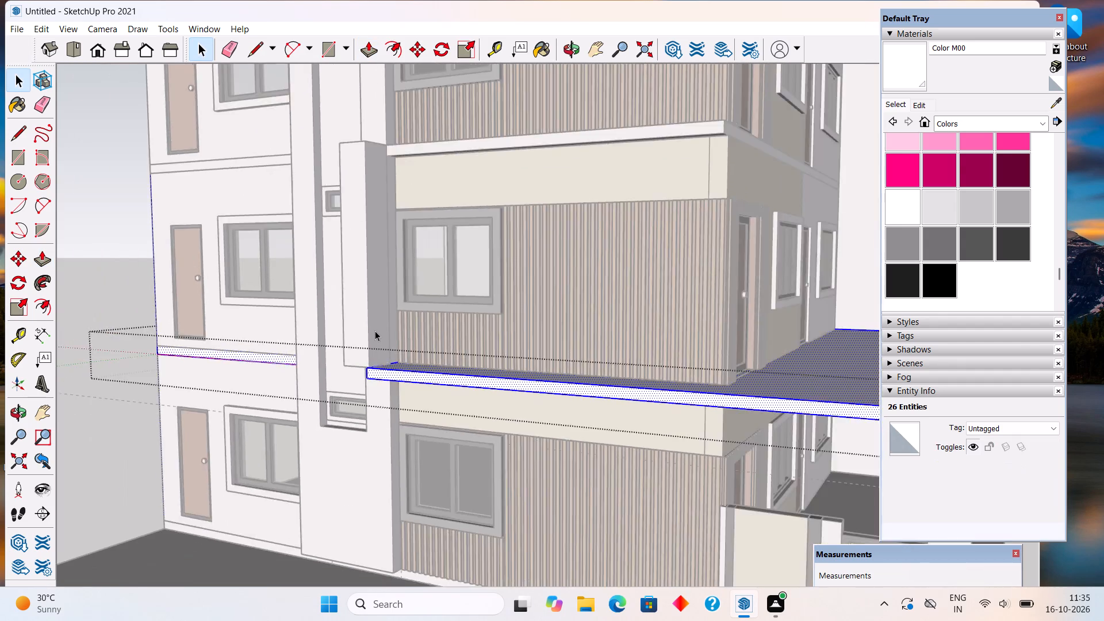
scroll(375, 331, "down", 3)
left_click(840, 267)
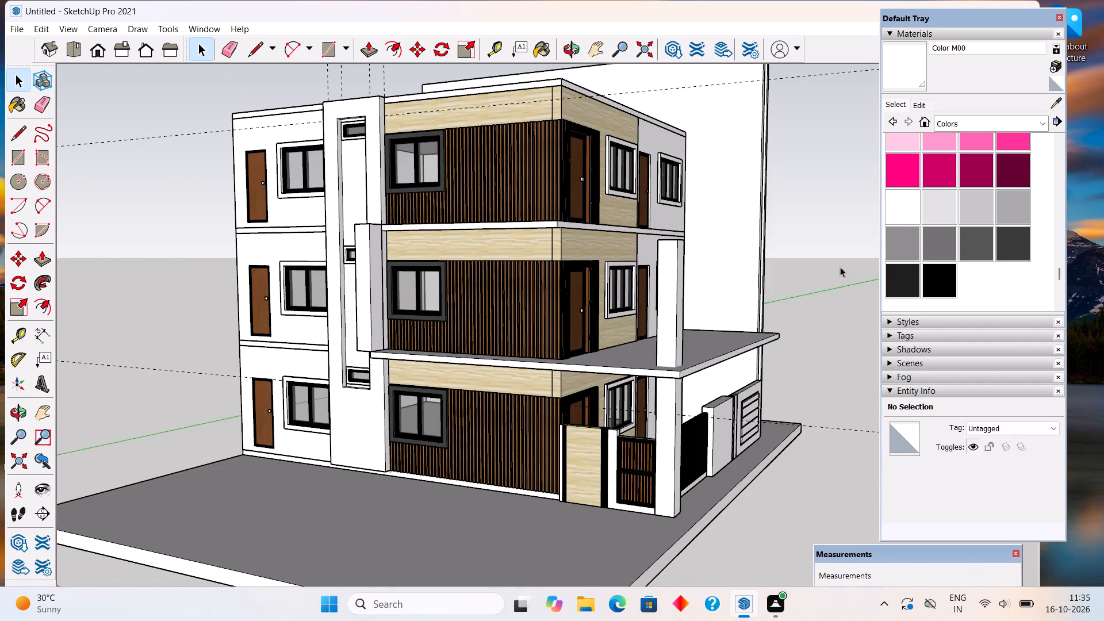
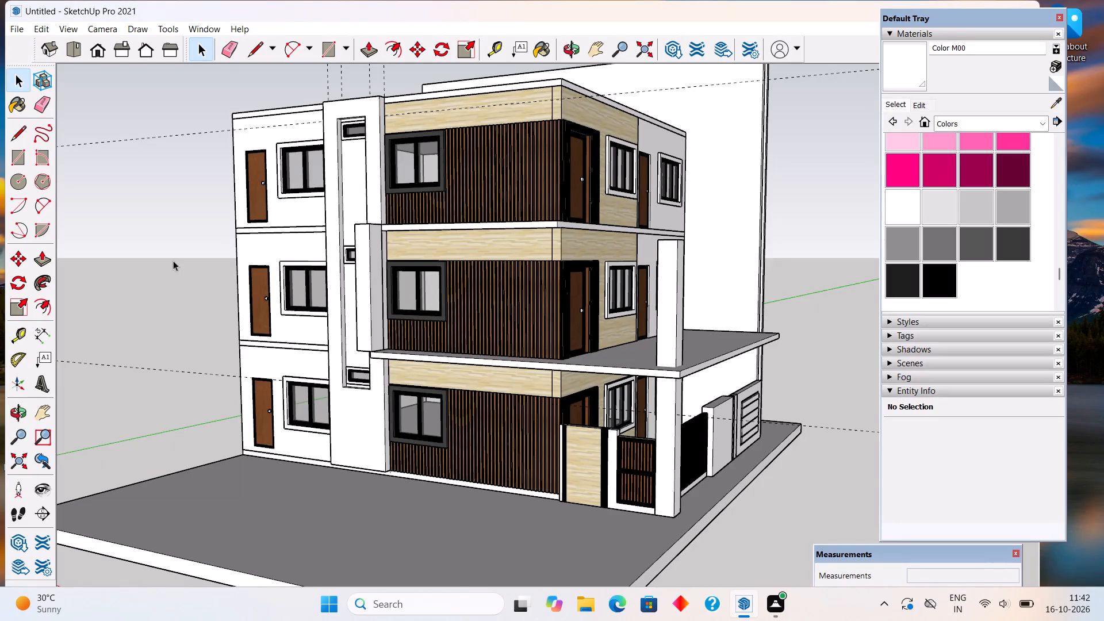
Place a guide line on the terrace slab ledge 6" in from its front edge, below the middle-storey slats.
scroll(272, 262, "down", 6)
scroll(278, 287, "up", 1)
middle_click_drag(286, 293, 497, 309)
scroll(497, 309, "up", 2)
middle_click_drag(397, 281, 351, 266)
scroll(351, 265, "up", 3)
scroll(490, 336, "up", 1)
middle_click_drag(421, 417, 252, 513)
scroll(274, 377, "up", 9)
middle_click_drag(389, 289, 302, 343)
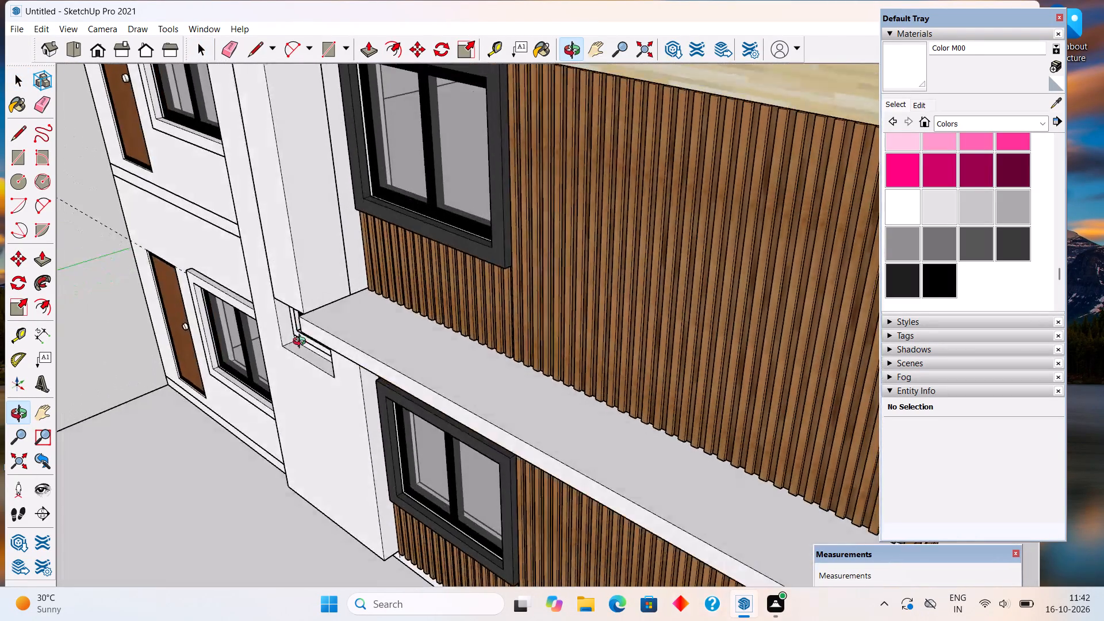
middle_click_drag(302, 343, 208, 344)
middle_click_drag(407, 310, 504, 281)
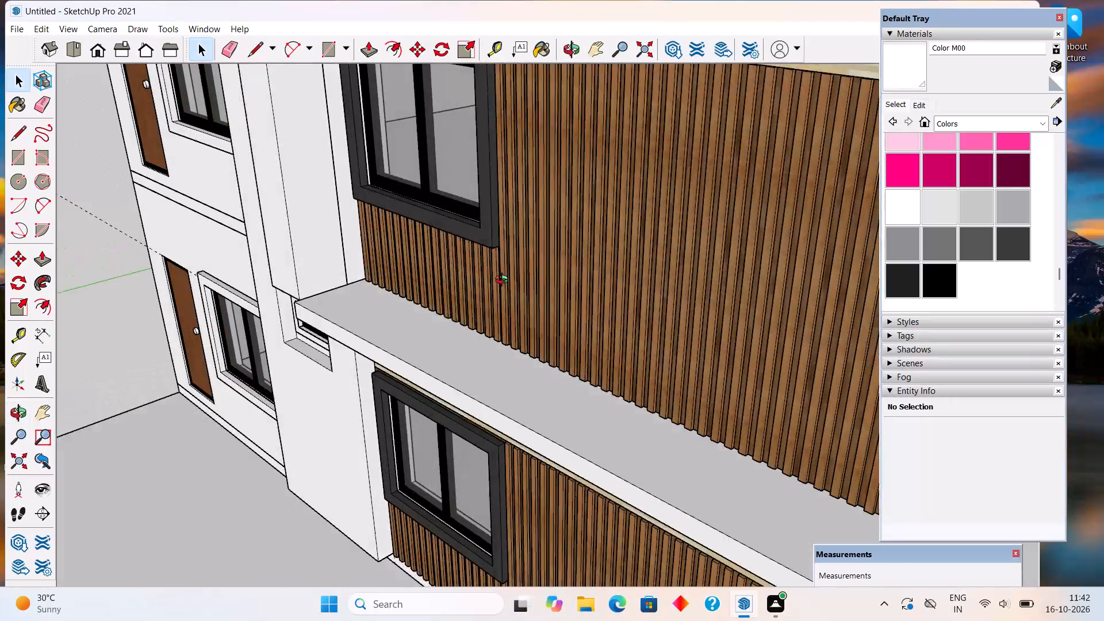
middle_click_drag(504, 281, 402, 304)
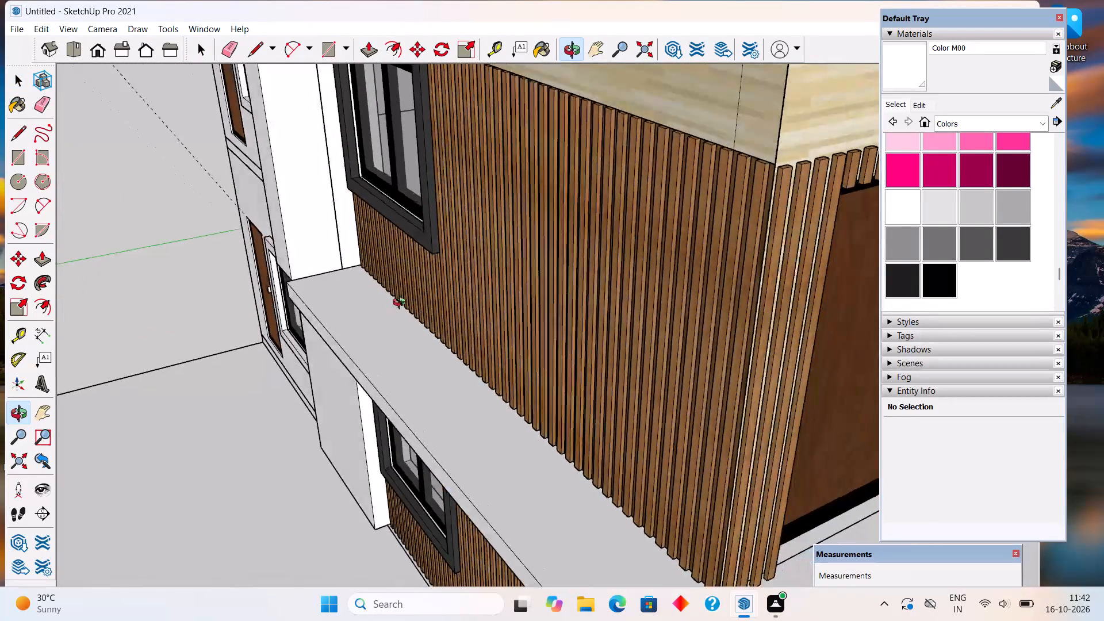
middle_click_drag(402, 304, 394, 304)
key("t")
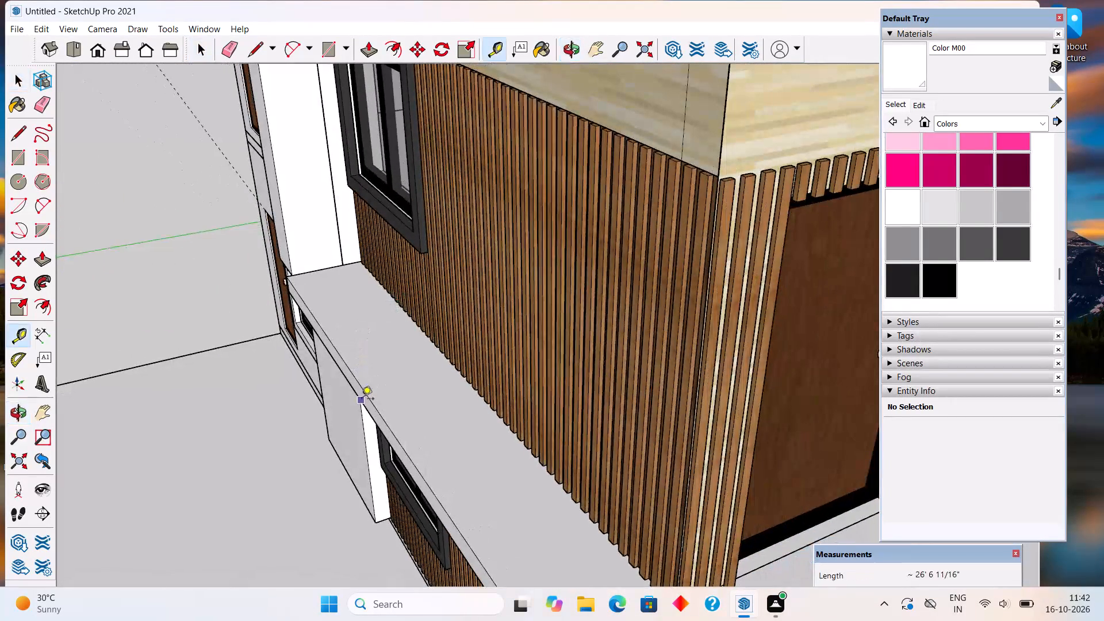
left_click(369, 395)
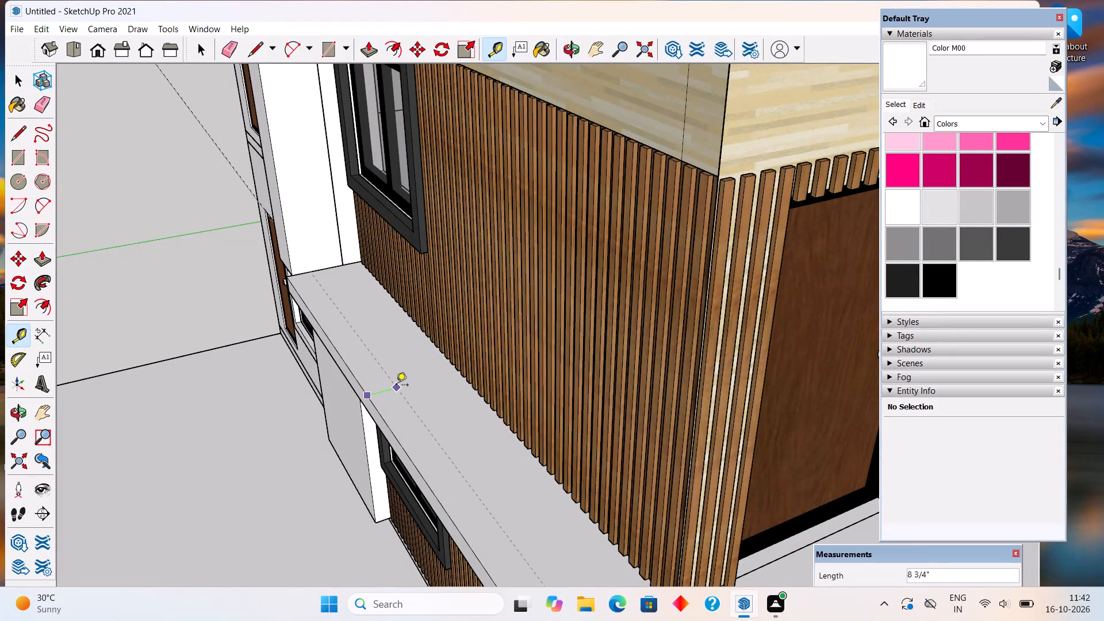
type("6\"")
key("Return")
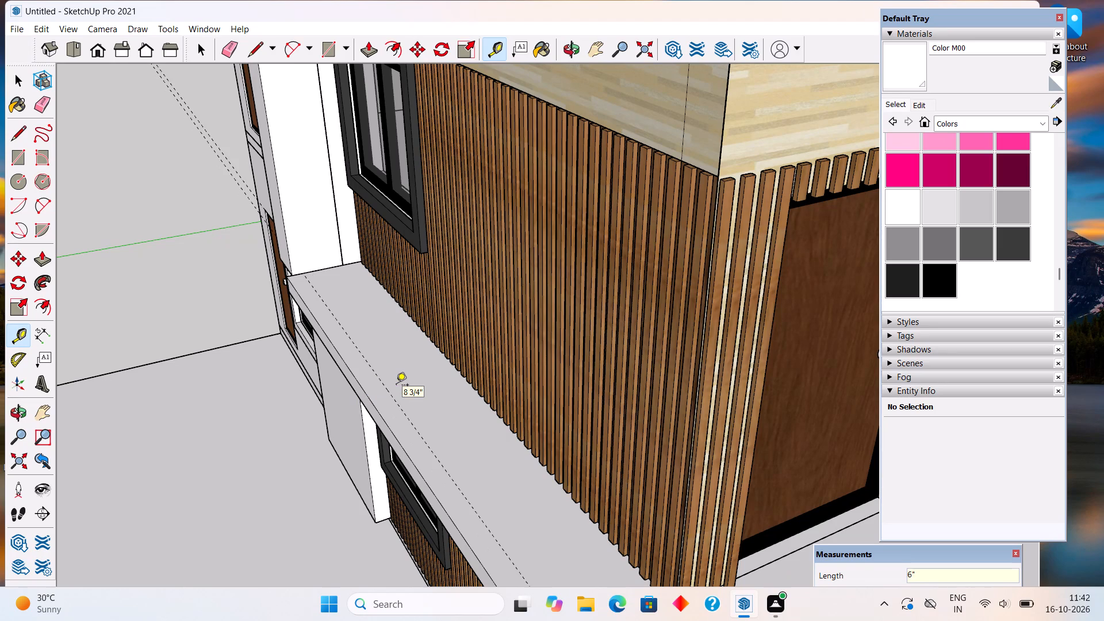
key("space")
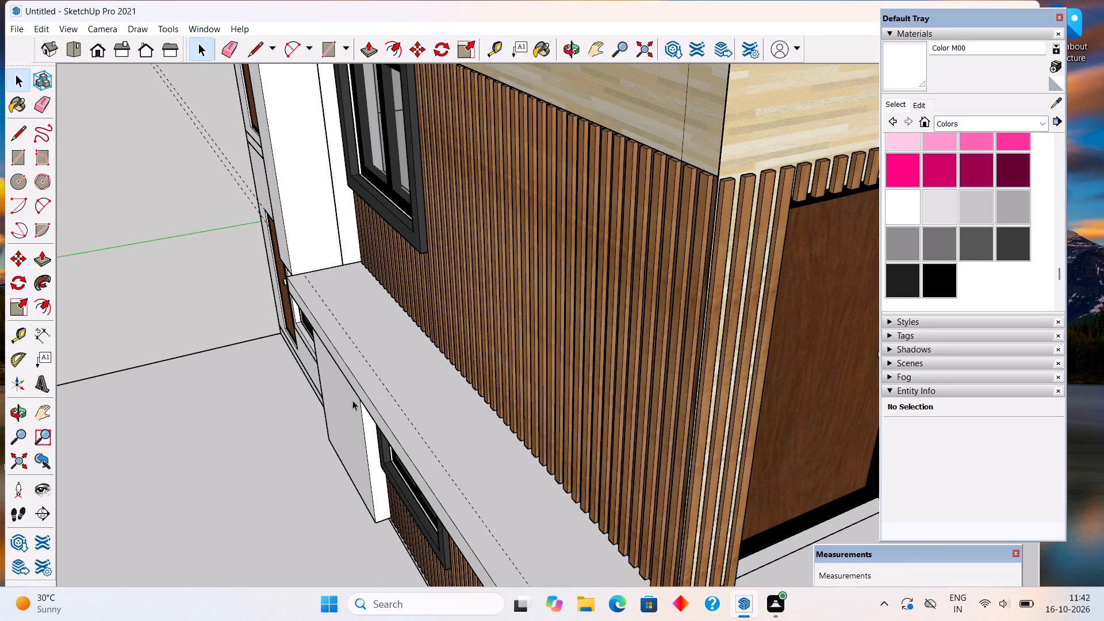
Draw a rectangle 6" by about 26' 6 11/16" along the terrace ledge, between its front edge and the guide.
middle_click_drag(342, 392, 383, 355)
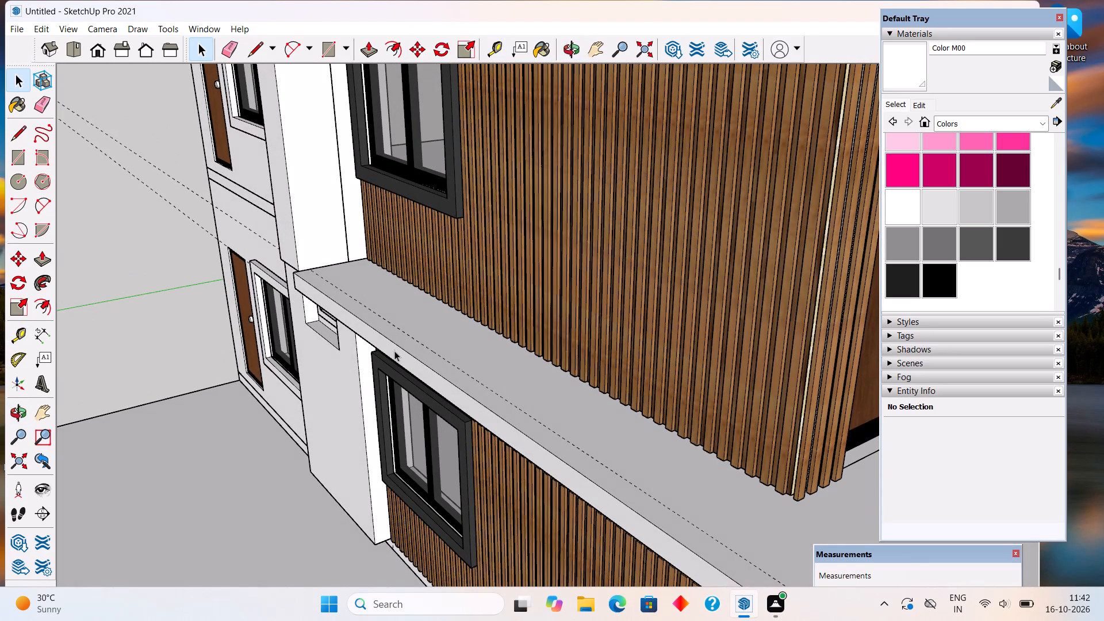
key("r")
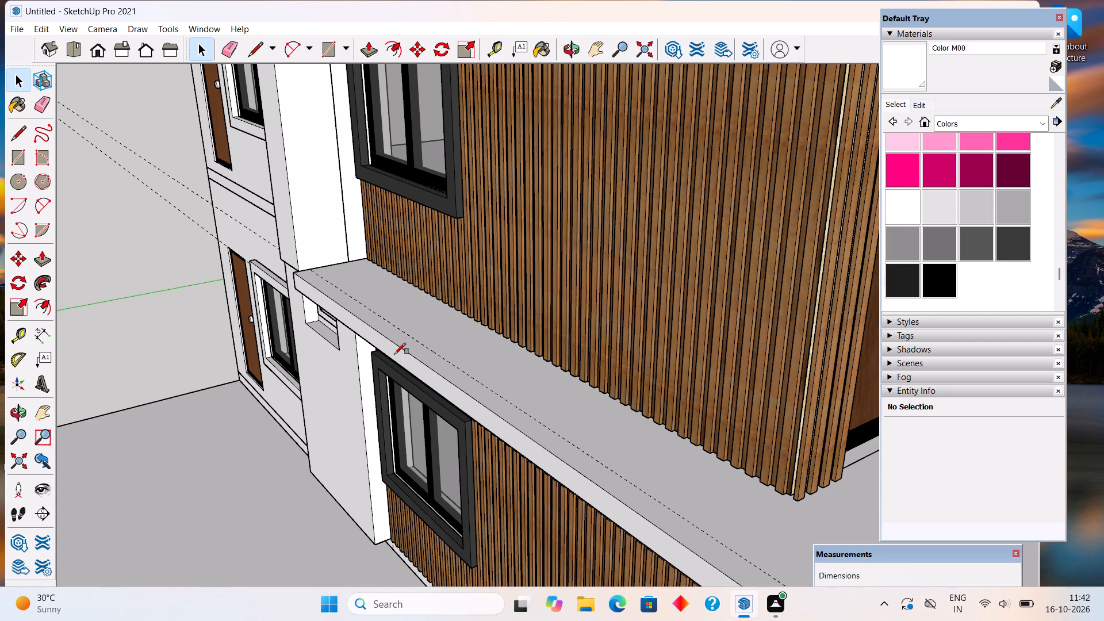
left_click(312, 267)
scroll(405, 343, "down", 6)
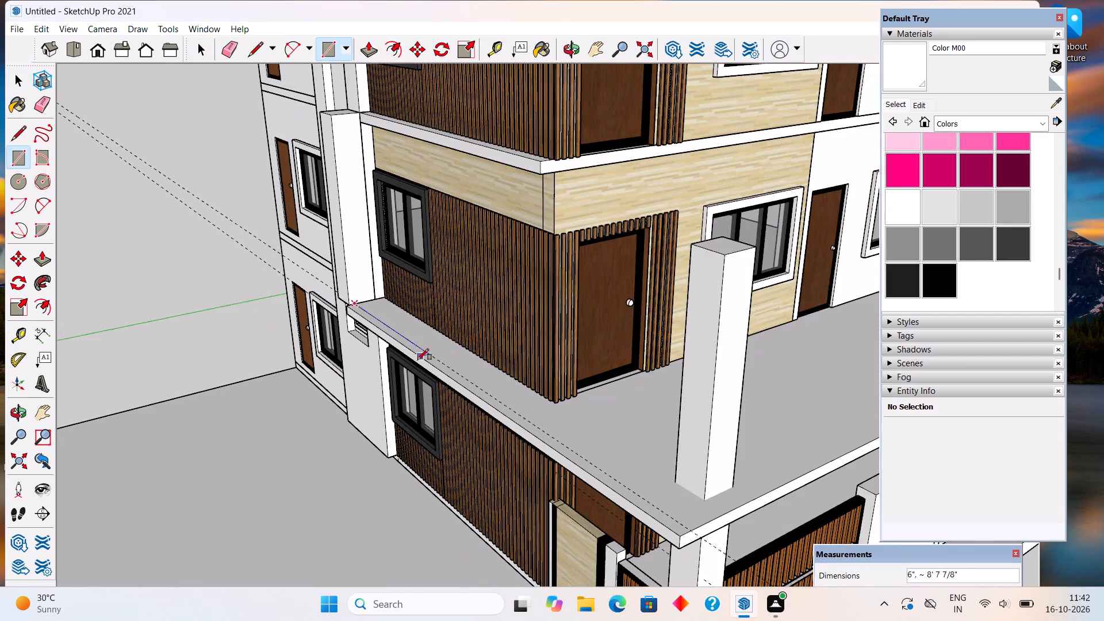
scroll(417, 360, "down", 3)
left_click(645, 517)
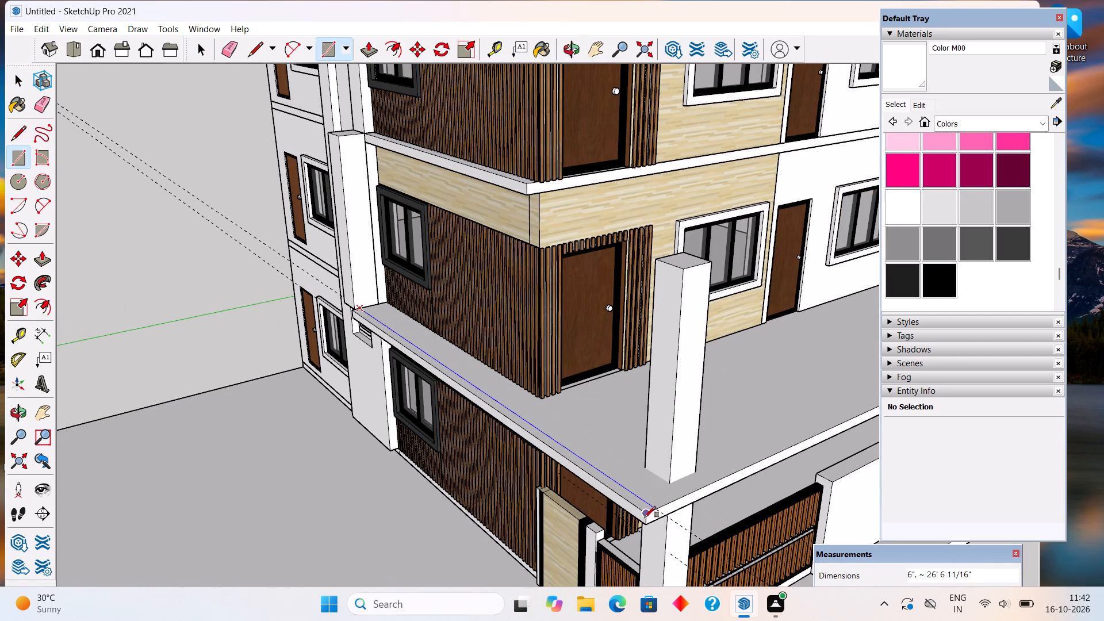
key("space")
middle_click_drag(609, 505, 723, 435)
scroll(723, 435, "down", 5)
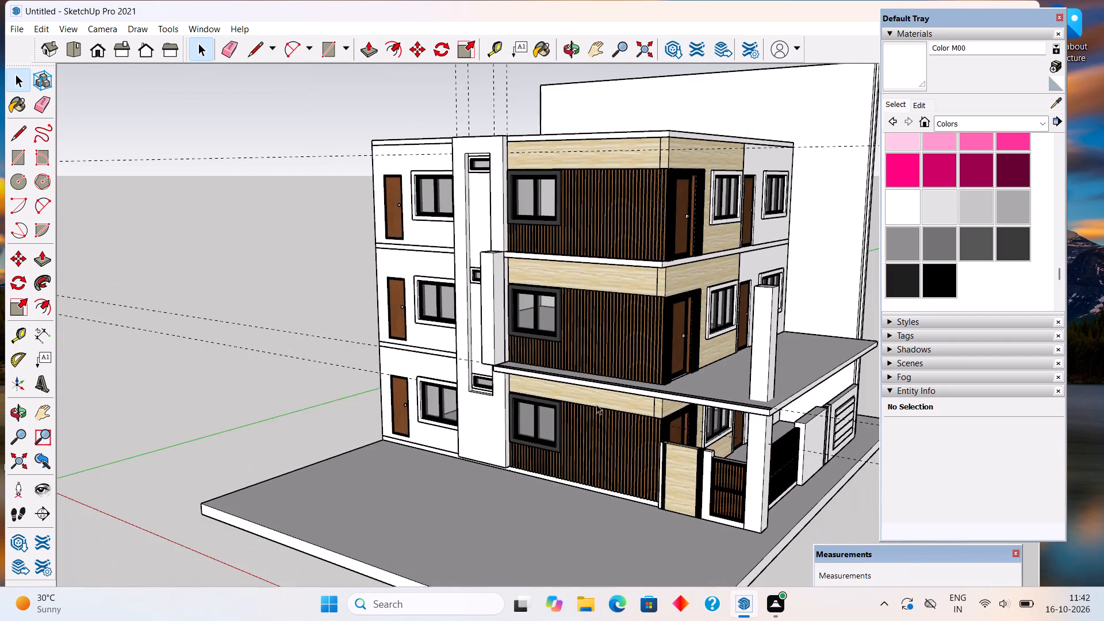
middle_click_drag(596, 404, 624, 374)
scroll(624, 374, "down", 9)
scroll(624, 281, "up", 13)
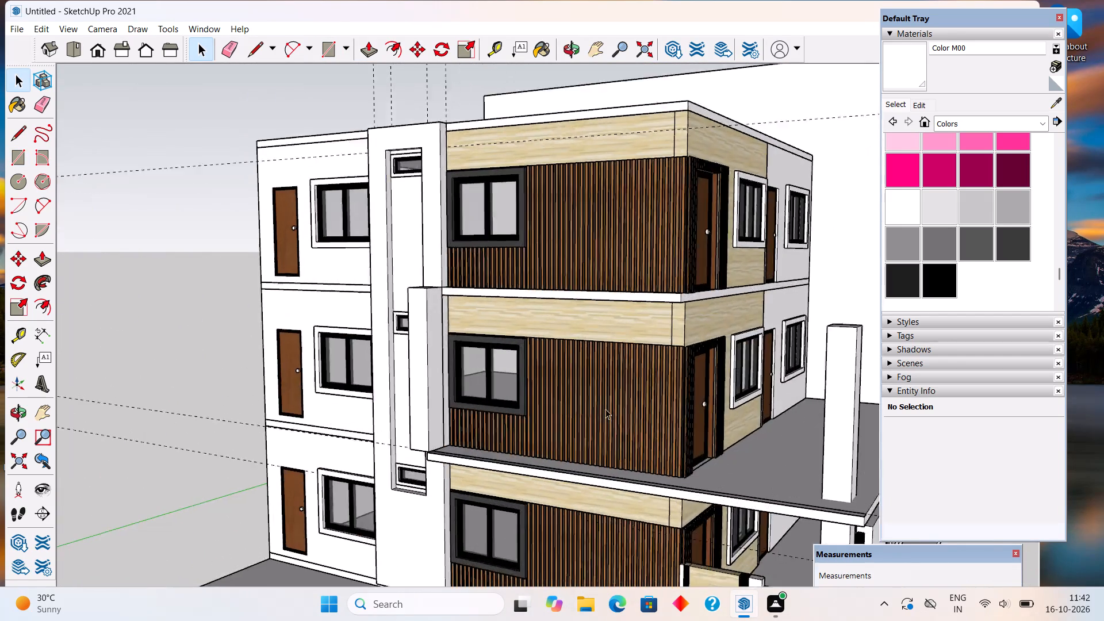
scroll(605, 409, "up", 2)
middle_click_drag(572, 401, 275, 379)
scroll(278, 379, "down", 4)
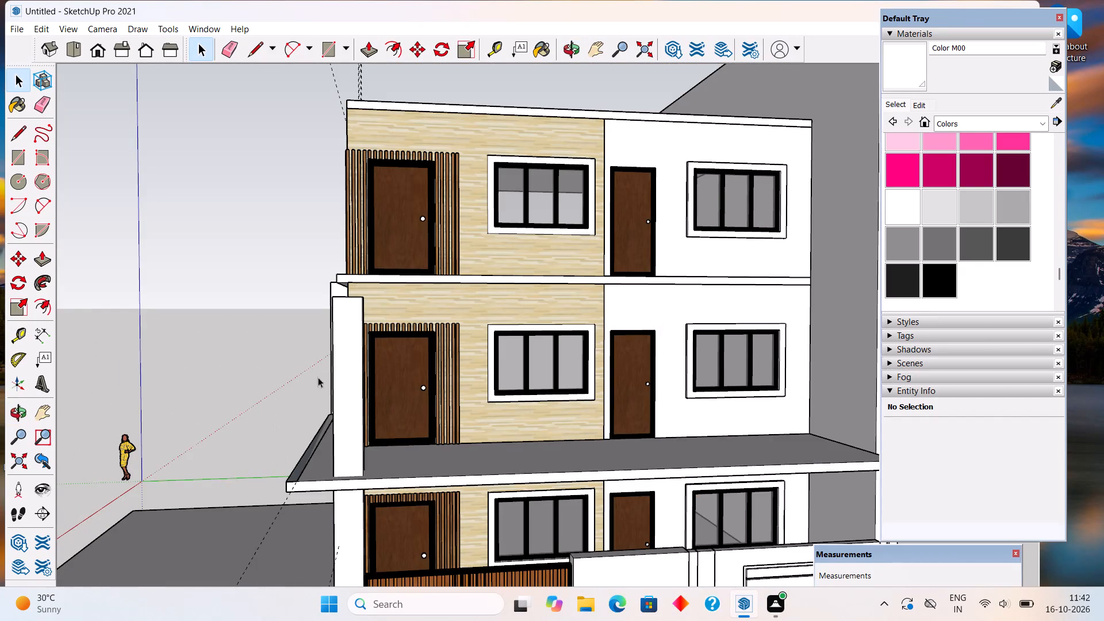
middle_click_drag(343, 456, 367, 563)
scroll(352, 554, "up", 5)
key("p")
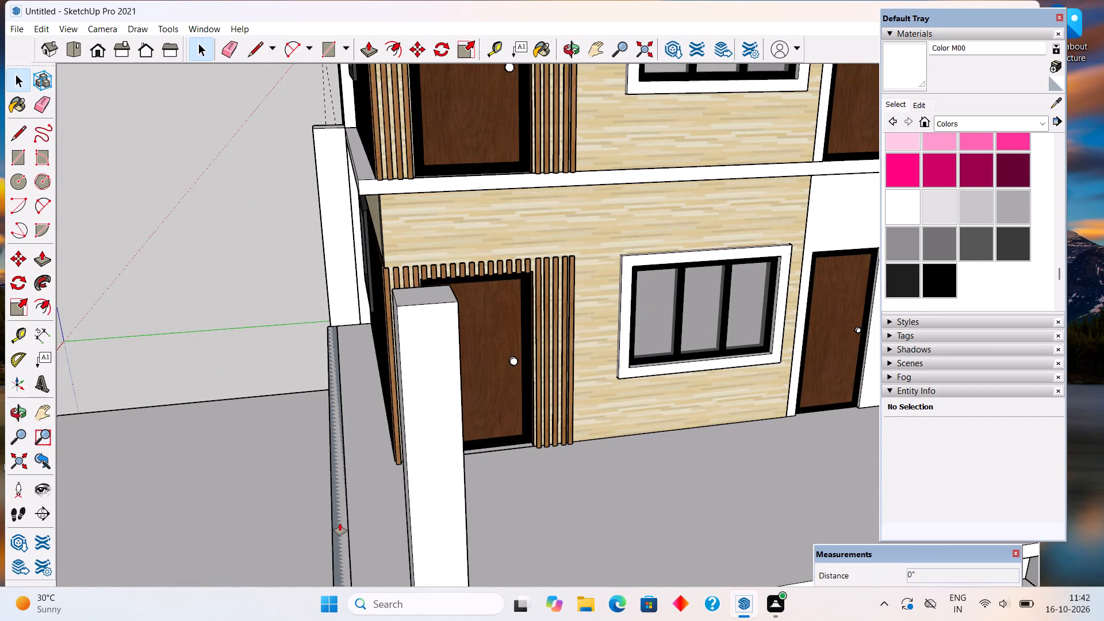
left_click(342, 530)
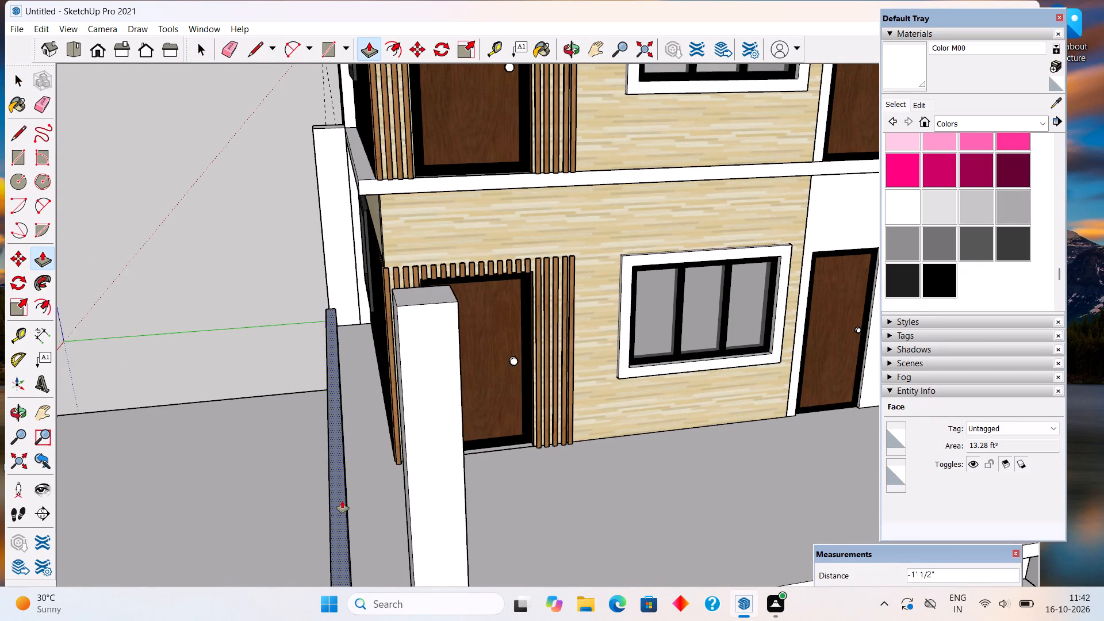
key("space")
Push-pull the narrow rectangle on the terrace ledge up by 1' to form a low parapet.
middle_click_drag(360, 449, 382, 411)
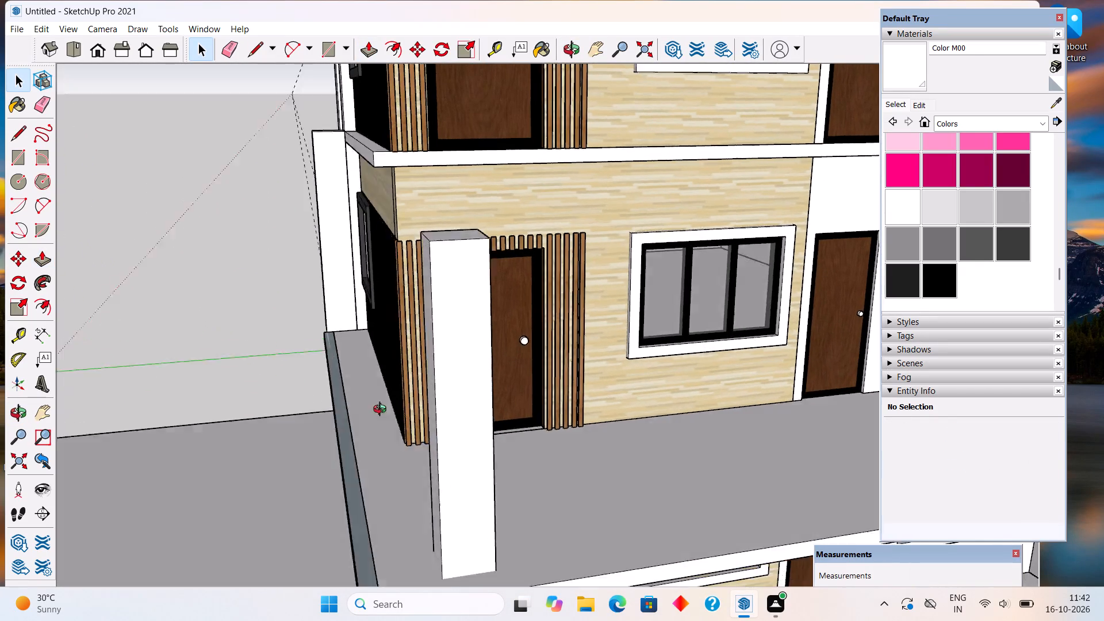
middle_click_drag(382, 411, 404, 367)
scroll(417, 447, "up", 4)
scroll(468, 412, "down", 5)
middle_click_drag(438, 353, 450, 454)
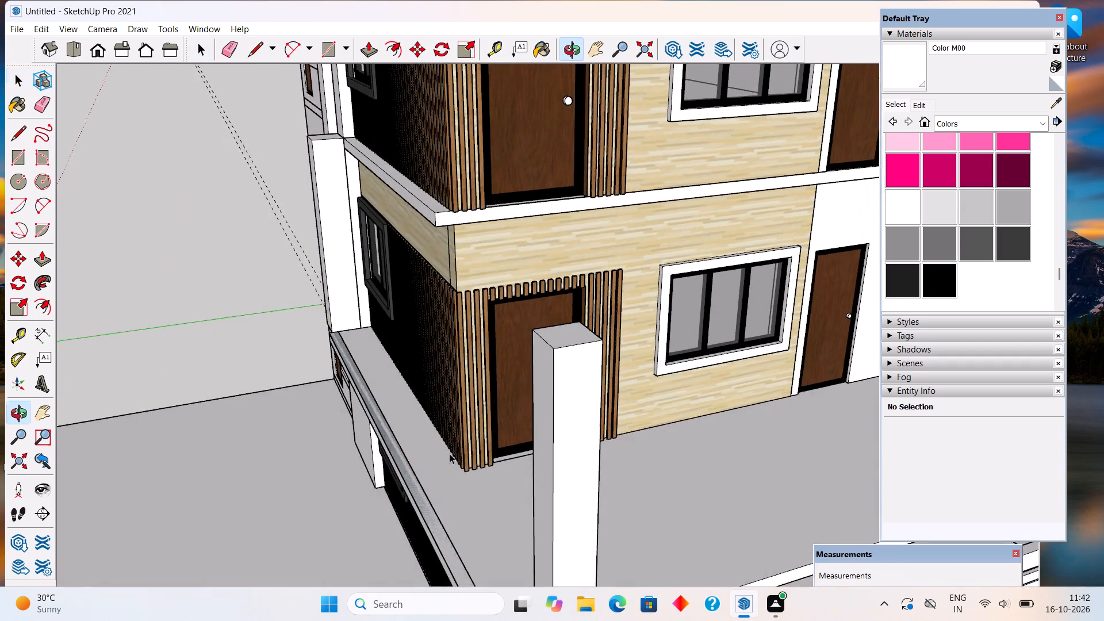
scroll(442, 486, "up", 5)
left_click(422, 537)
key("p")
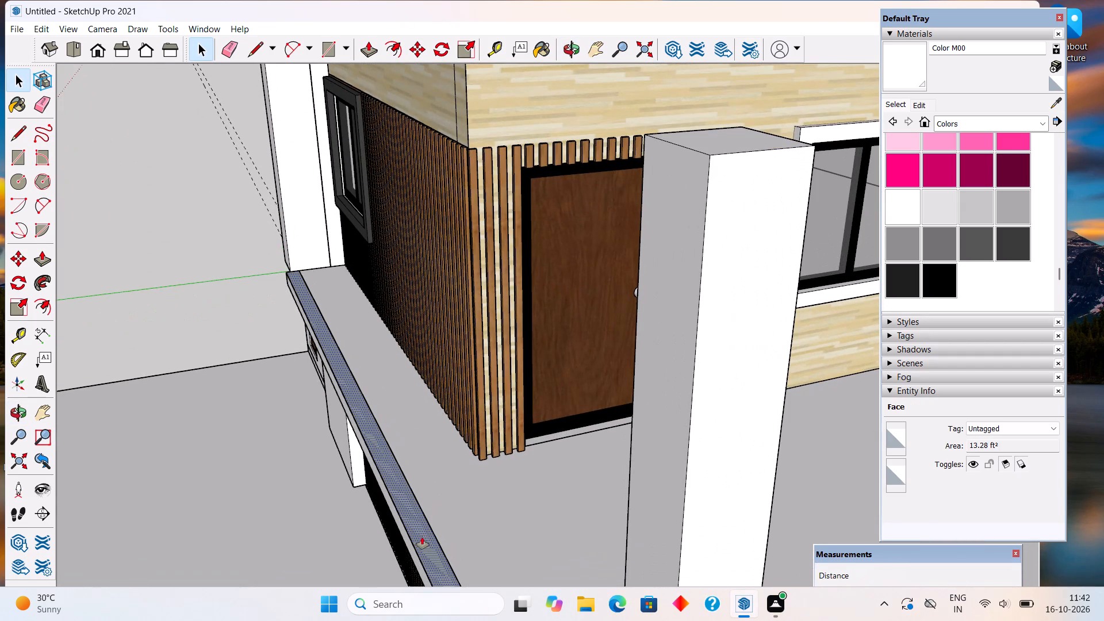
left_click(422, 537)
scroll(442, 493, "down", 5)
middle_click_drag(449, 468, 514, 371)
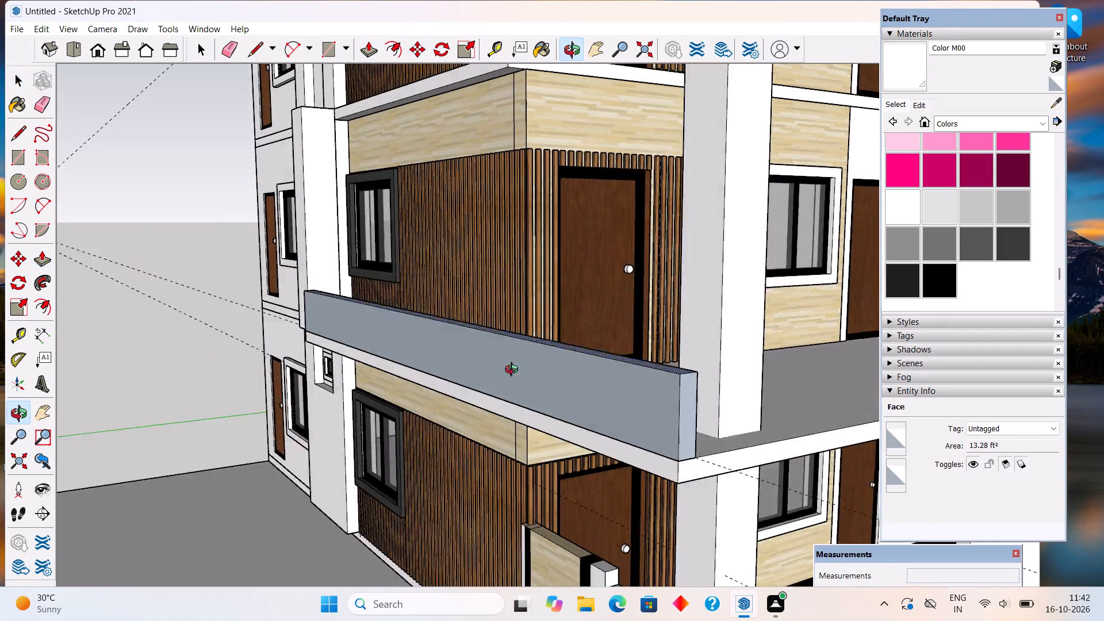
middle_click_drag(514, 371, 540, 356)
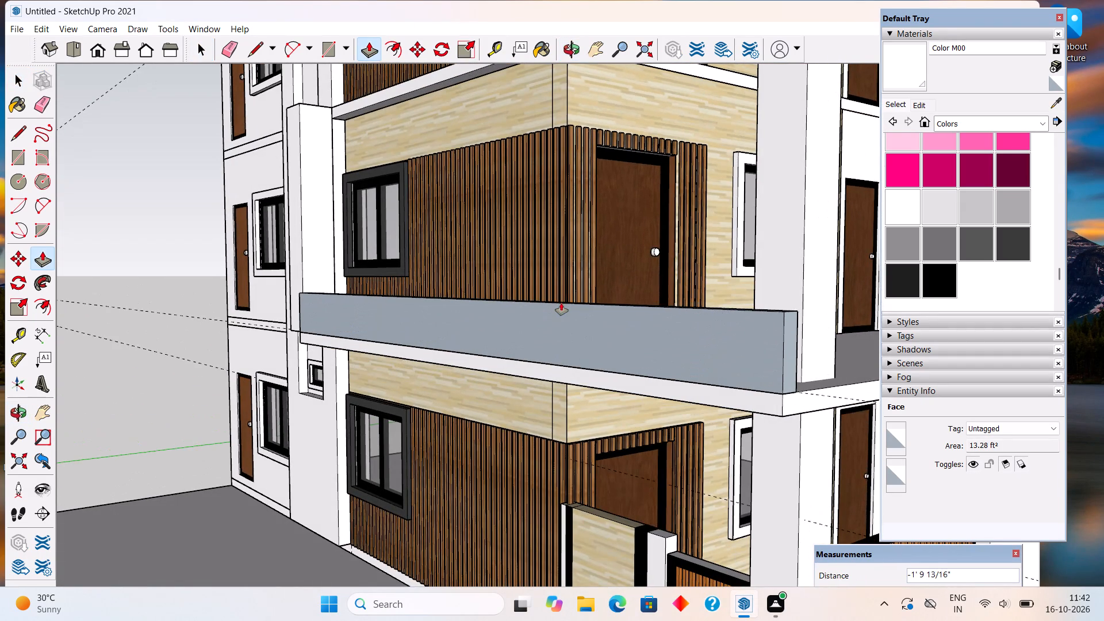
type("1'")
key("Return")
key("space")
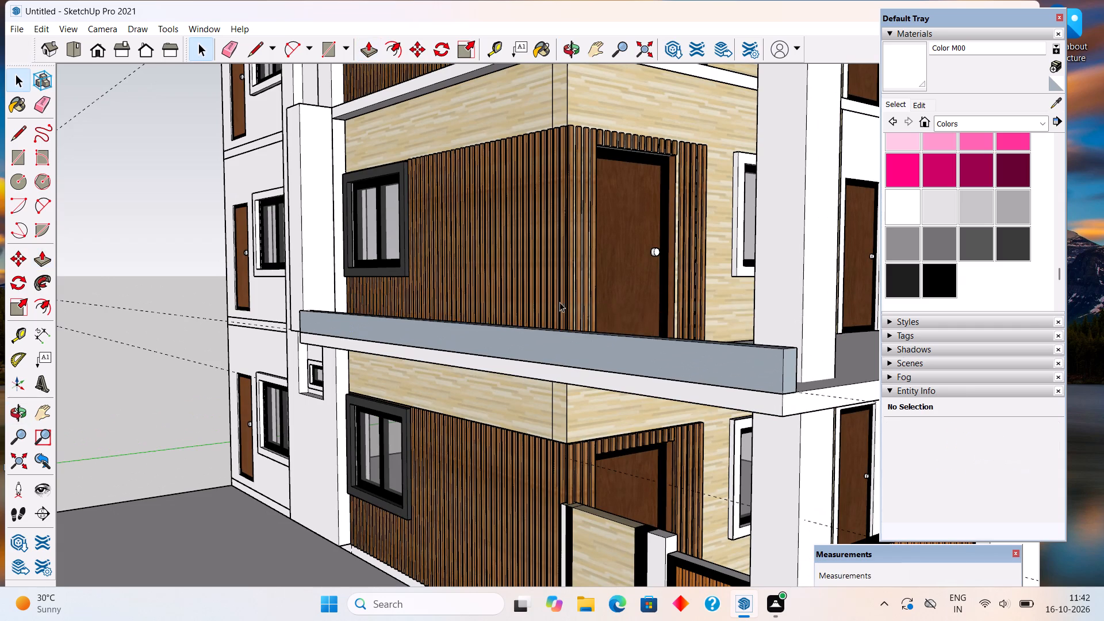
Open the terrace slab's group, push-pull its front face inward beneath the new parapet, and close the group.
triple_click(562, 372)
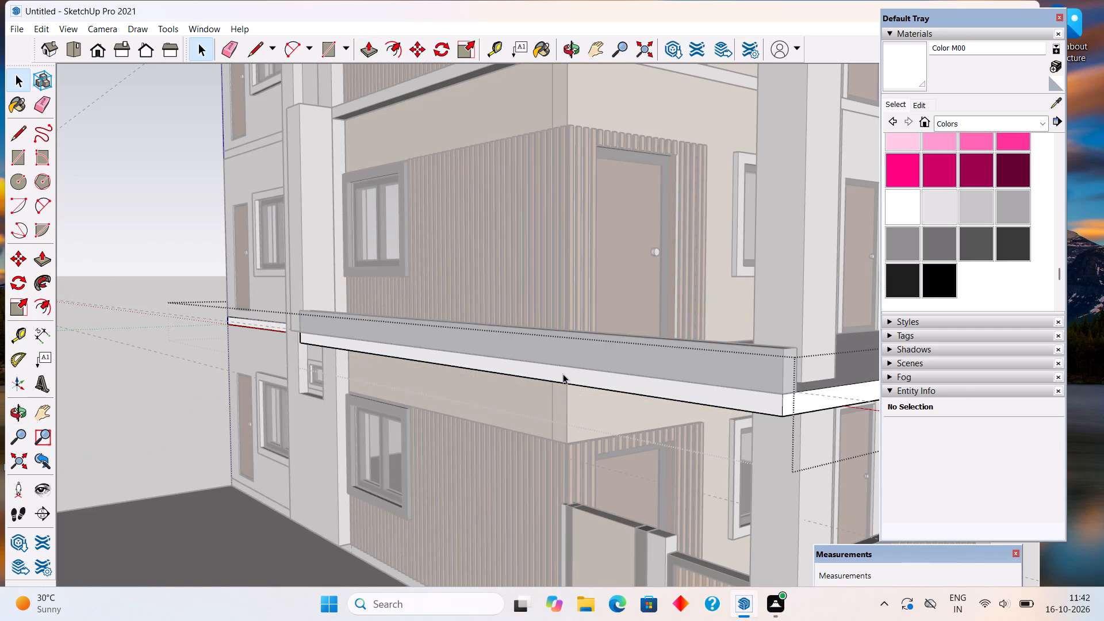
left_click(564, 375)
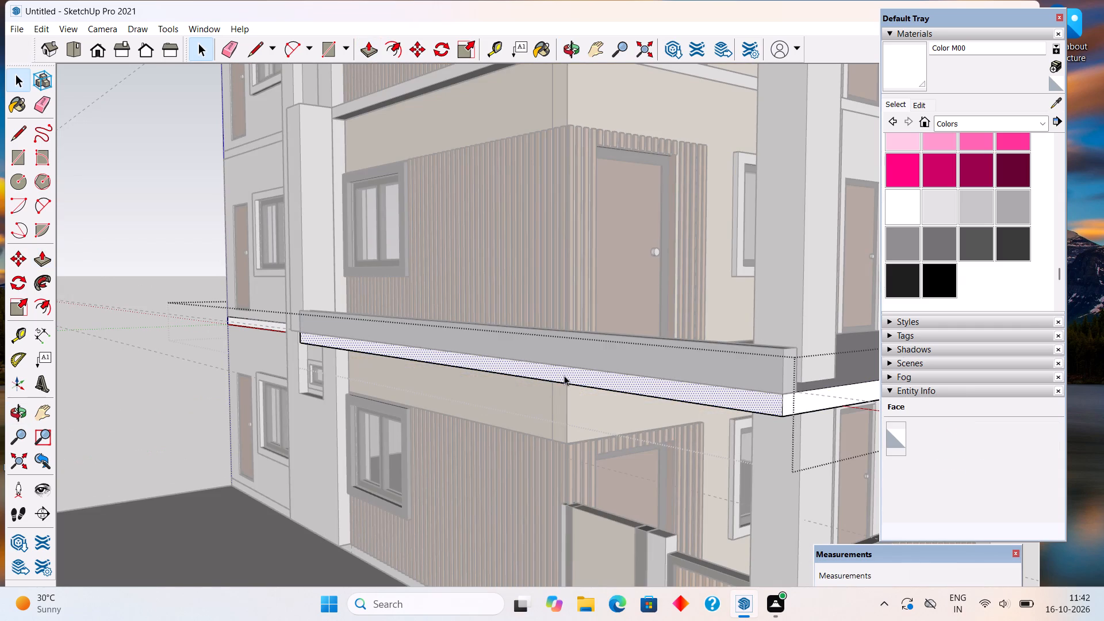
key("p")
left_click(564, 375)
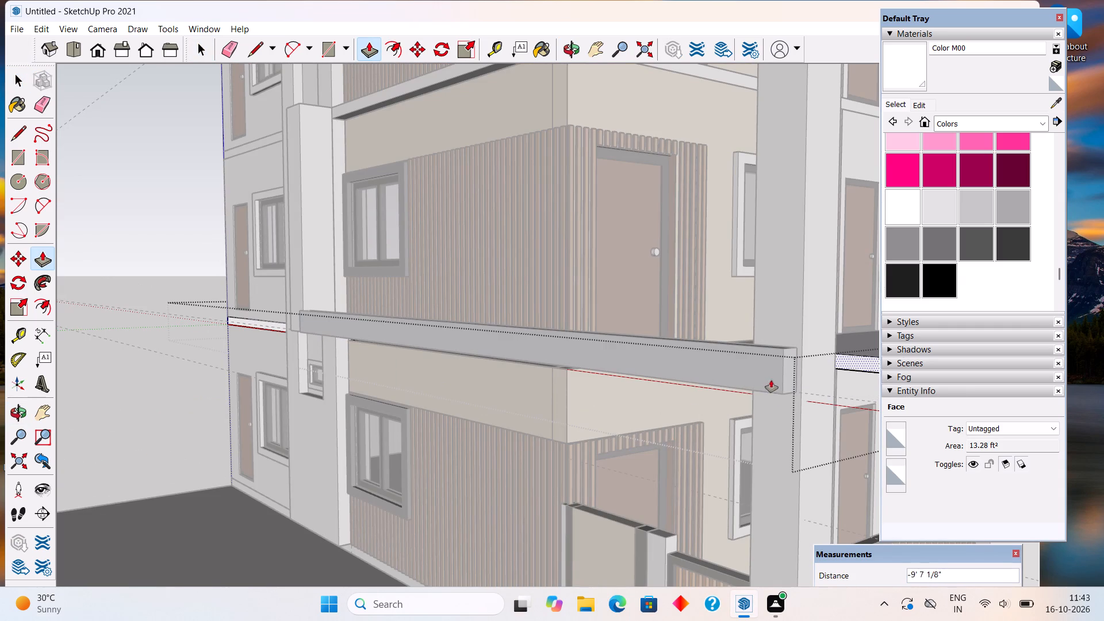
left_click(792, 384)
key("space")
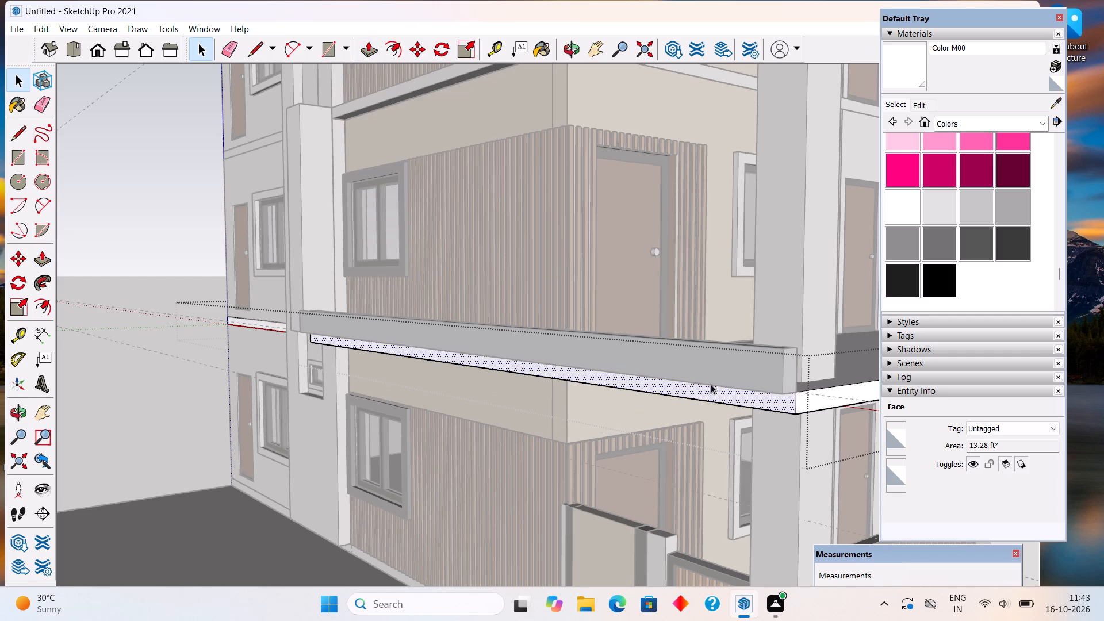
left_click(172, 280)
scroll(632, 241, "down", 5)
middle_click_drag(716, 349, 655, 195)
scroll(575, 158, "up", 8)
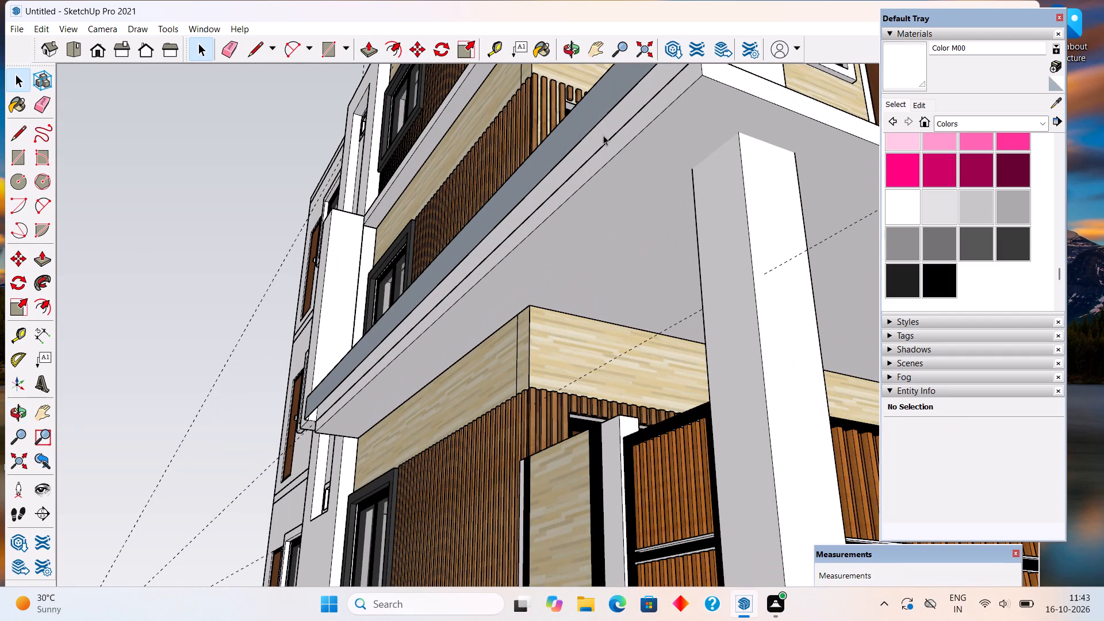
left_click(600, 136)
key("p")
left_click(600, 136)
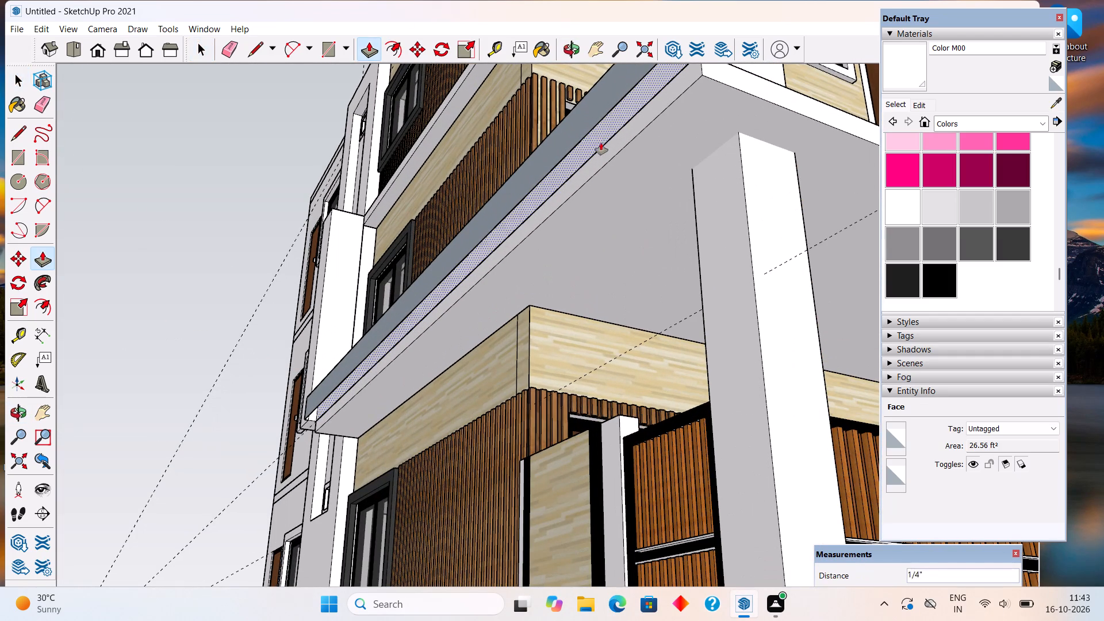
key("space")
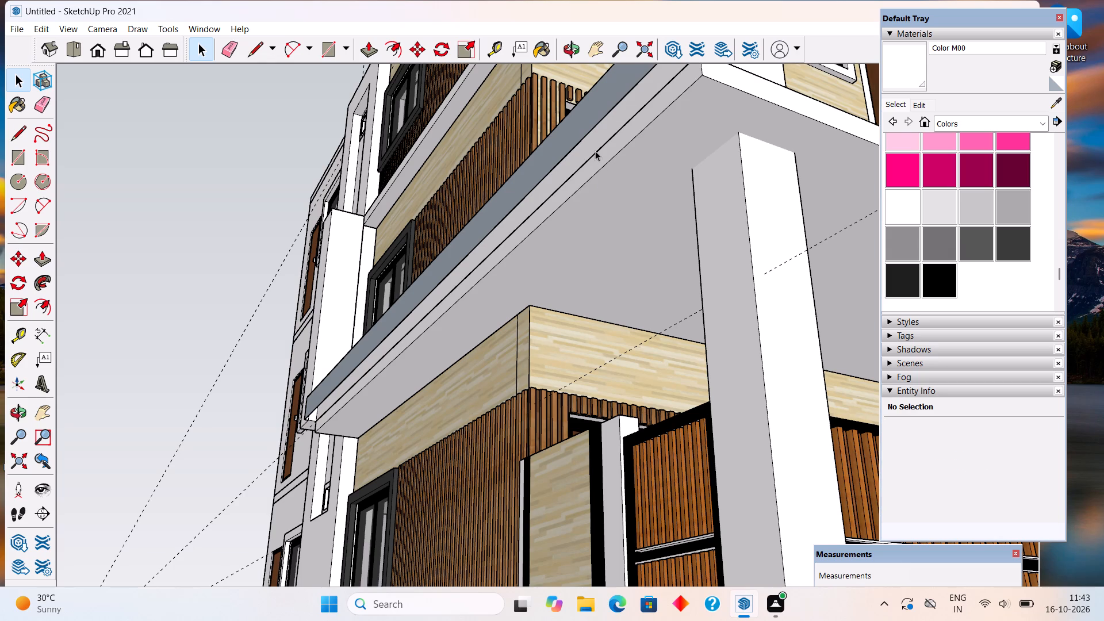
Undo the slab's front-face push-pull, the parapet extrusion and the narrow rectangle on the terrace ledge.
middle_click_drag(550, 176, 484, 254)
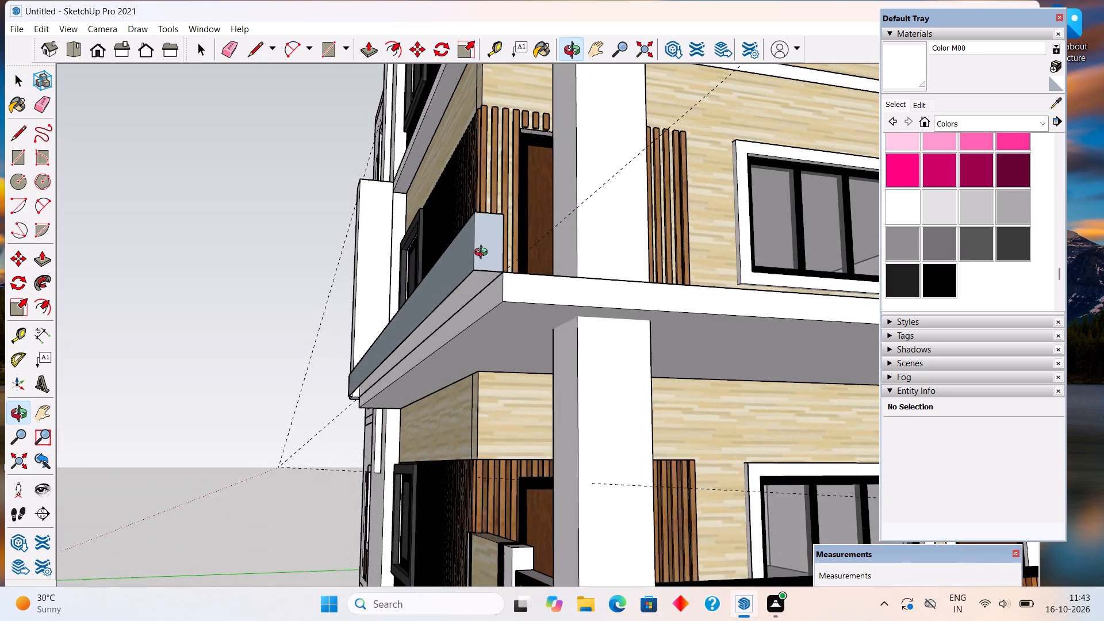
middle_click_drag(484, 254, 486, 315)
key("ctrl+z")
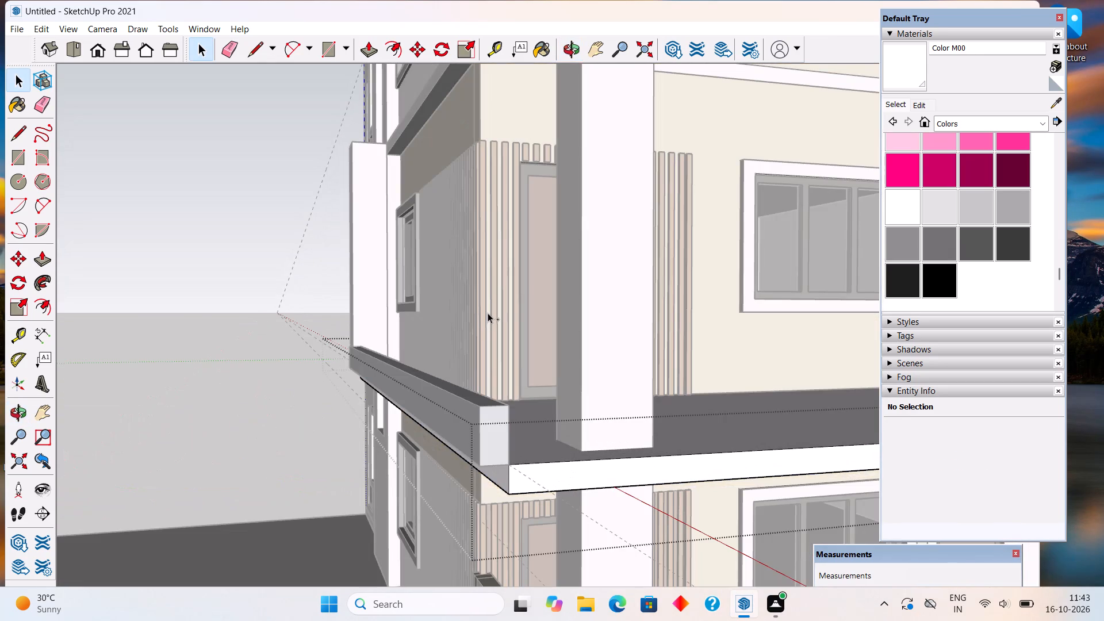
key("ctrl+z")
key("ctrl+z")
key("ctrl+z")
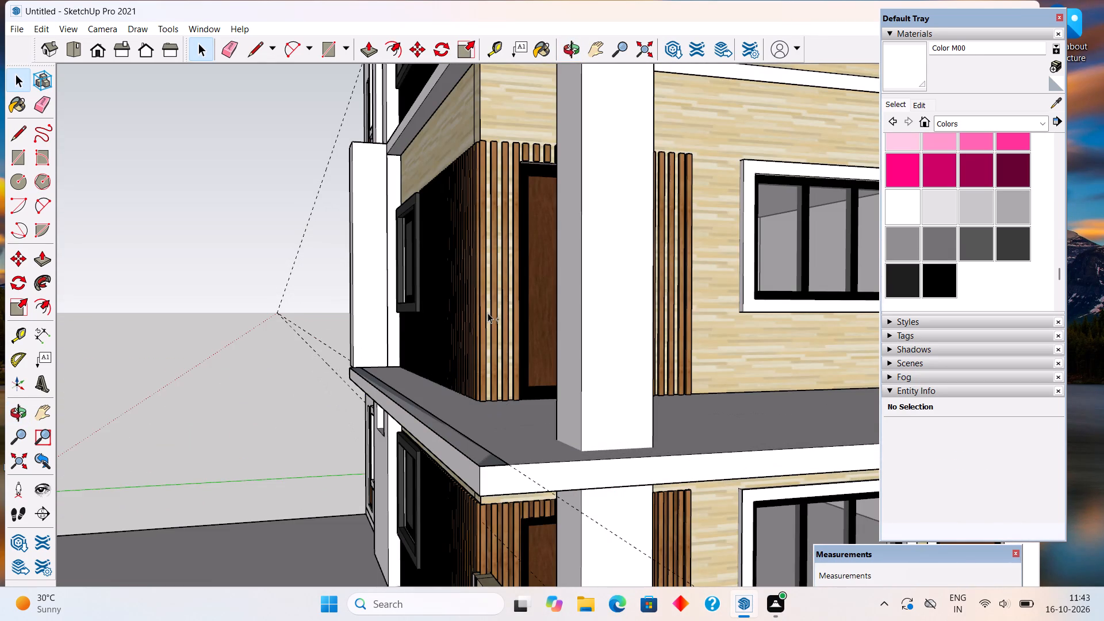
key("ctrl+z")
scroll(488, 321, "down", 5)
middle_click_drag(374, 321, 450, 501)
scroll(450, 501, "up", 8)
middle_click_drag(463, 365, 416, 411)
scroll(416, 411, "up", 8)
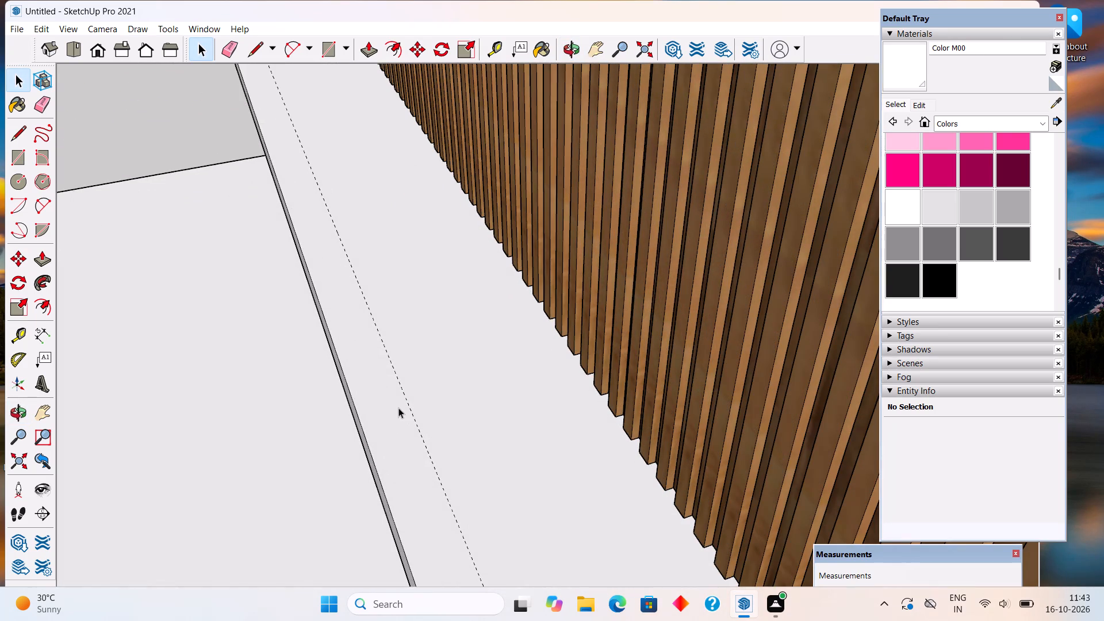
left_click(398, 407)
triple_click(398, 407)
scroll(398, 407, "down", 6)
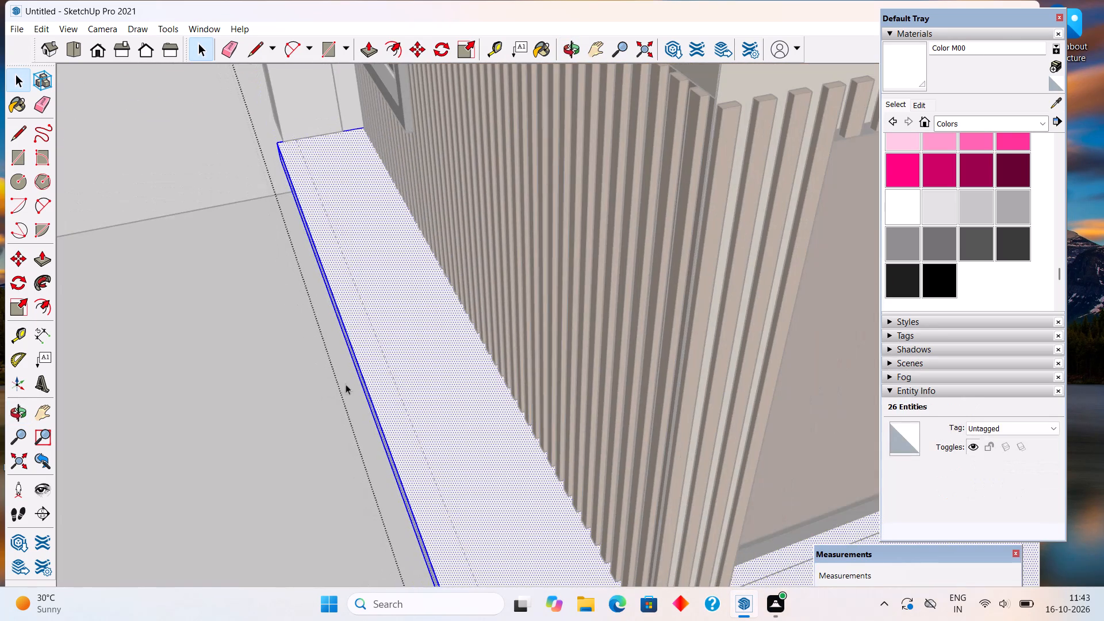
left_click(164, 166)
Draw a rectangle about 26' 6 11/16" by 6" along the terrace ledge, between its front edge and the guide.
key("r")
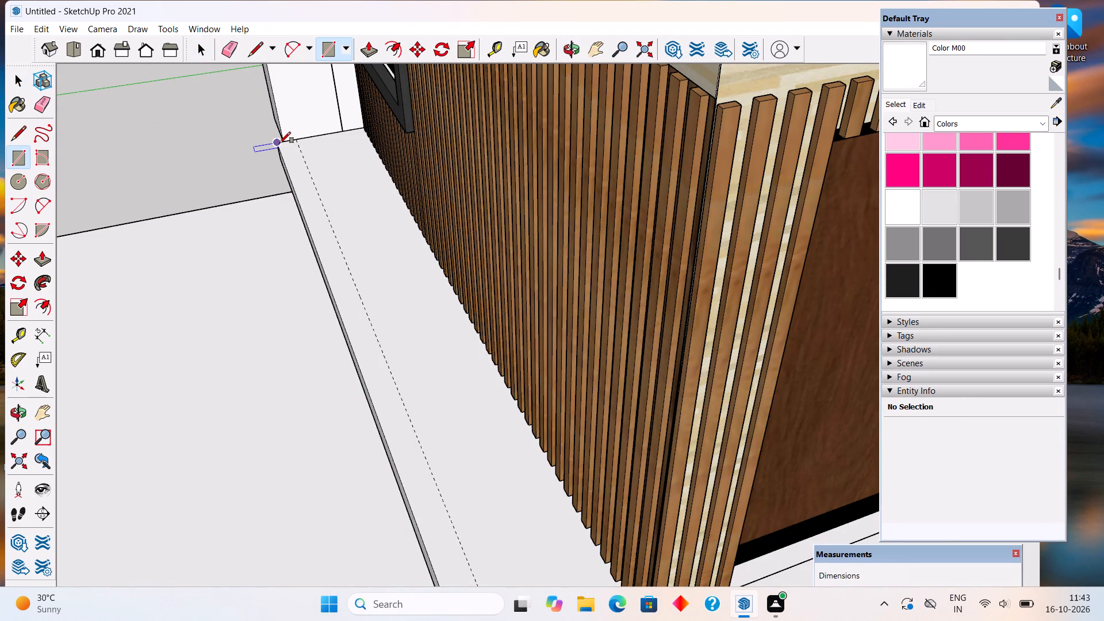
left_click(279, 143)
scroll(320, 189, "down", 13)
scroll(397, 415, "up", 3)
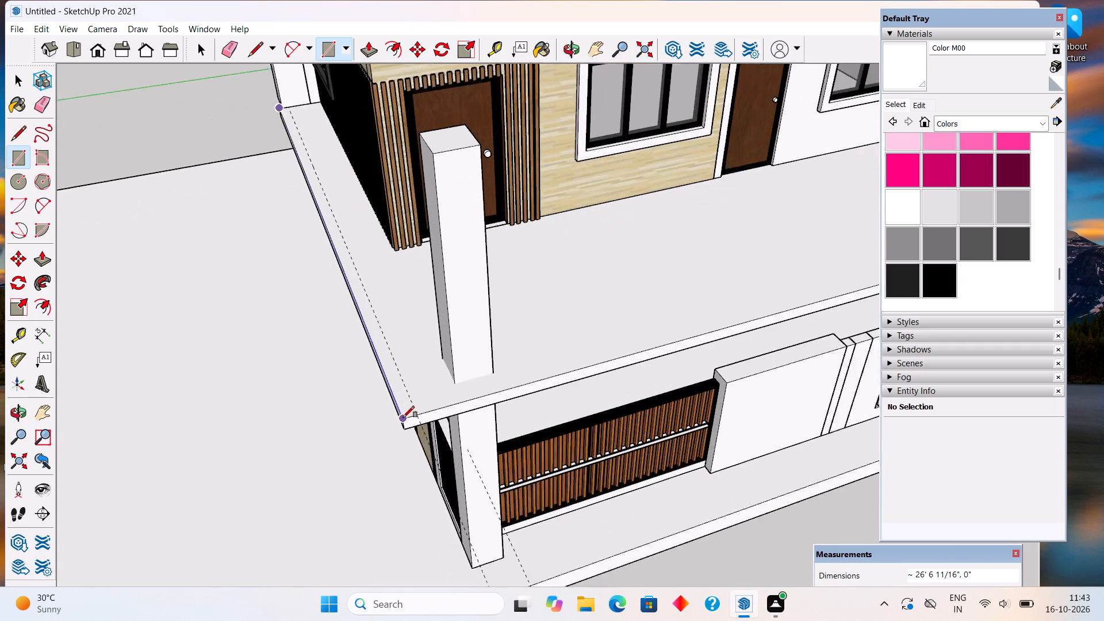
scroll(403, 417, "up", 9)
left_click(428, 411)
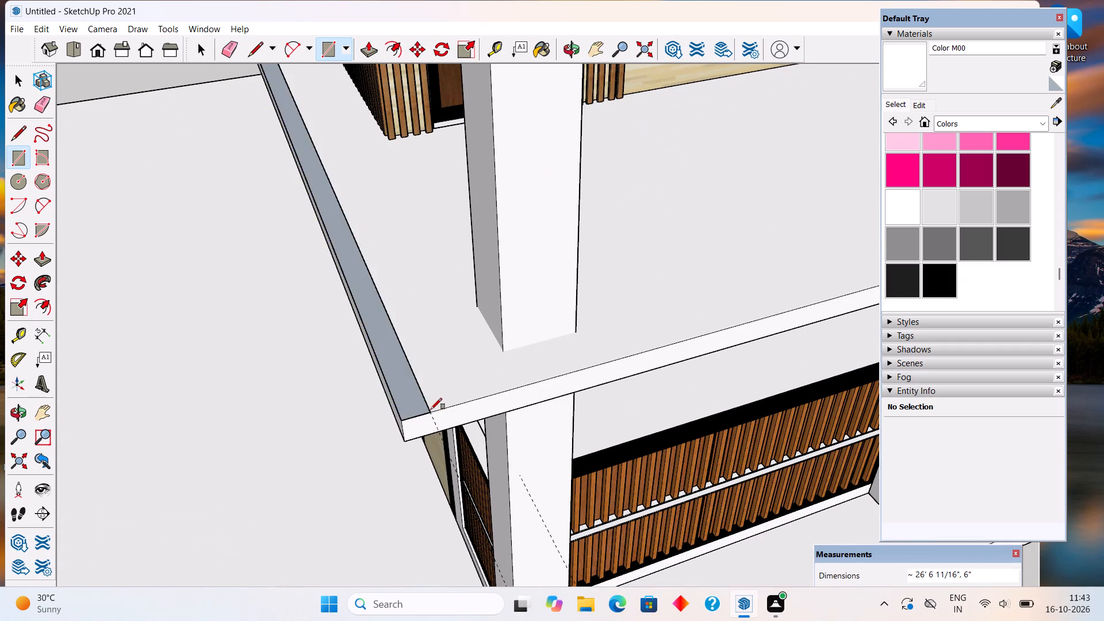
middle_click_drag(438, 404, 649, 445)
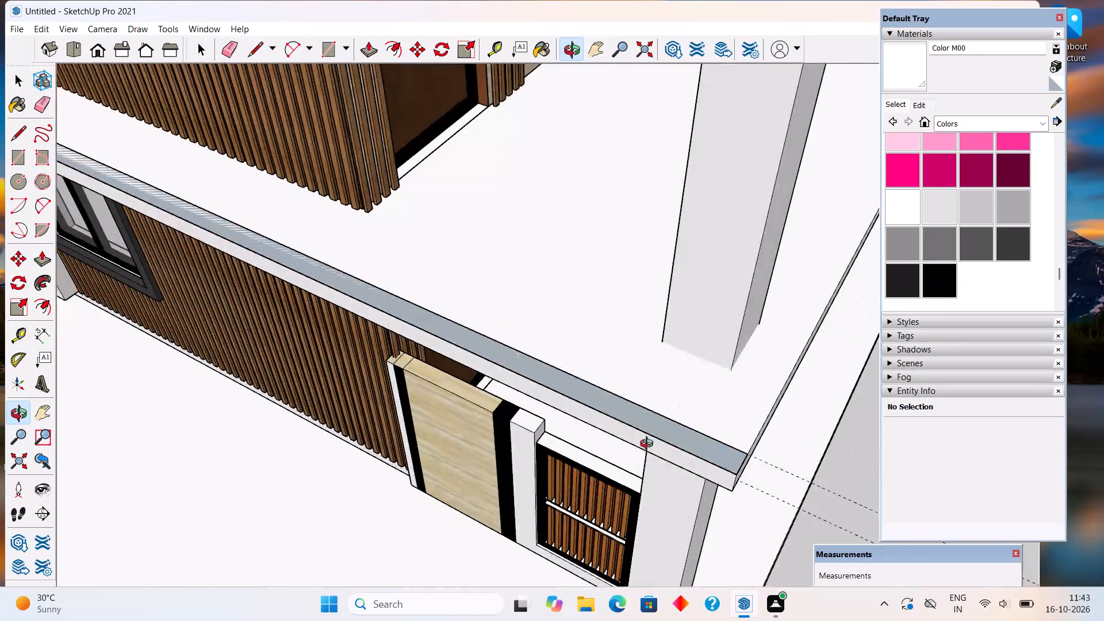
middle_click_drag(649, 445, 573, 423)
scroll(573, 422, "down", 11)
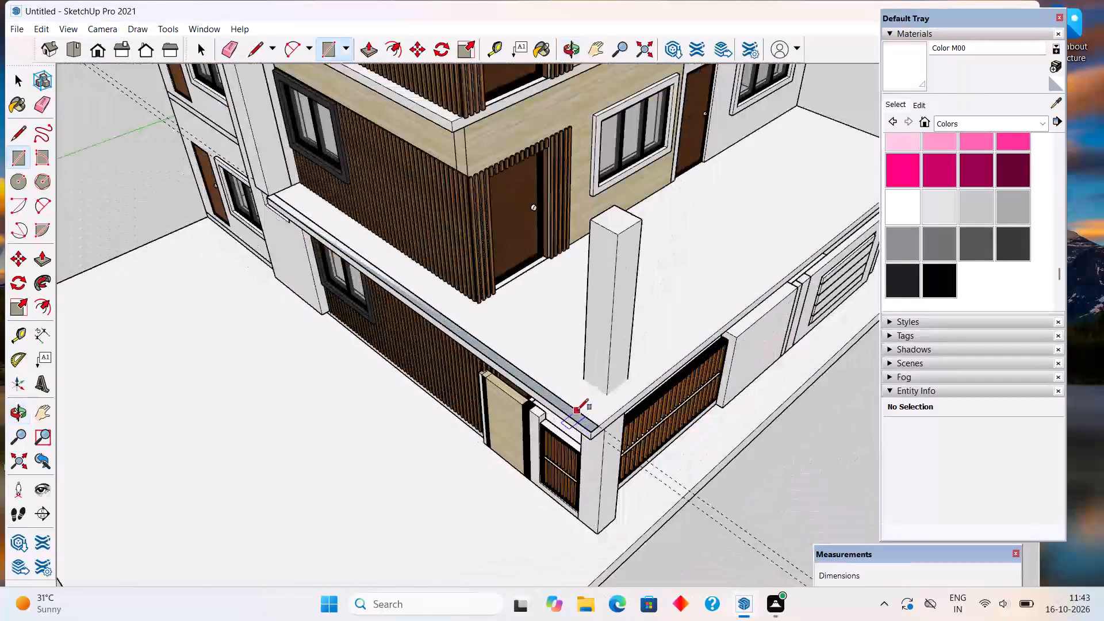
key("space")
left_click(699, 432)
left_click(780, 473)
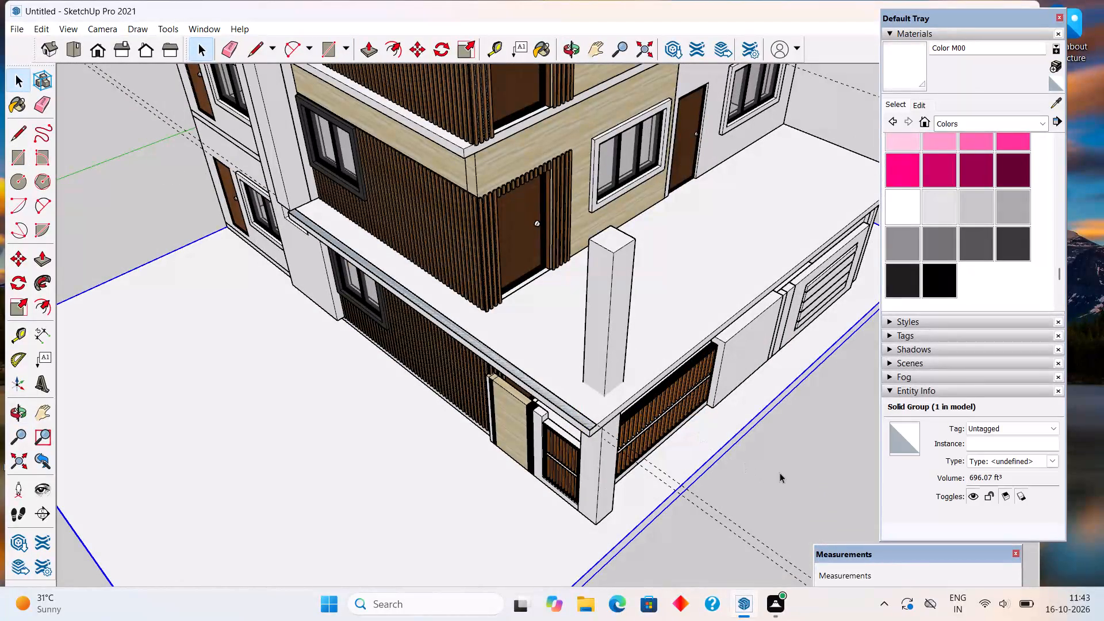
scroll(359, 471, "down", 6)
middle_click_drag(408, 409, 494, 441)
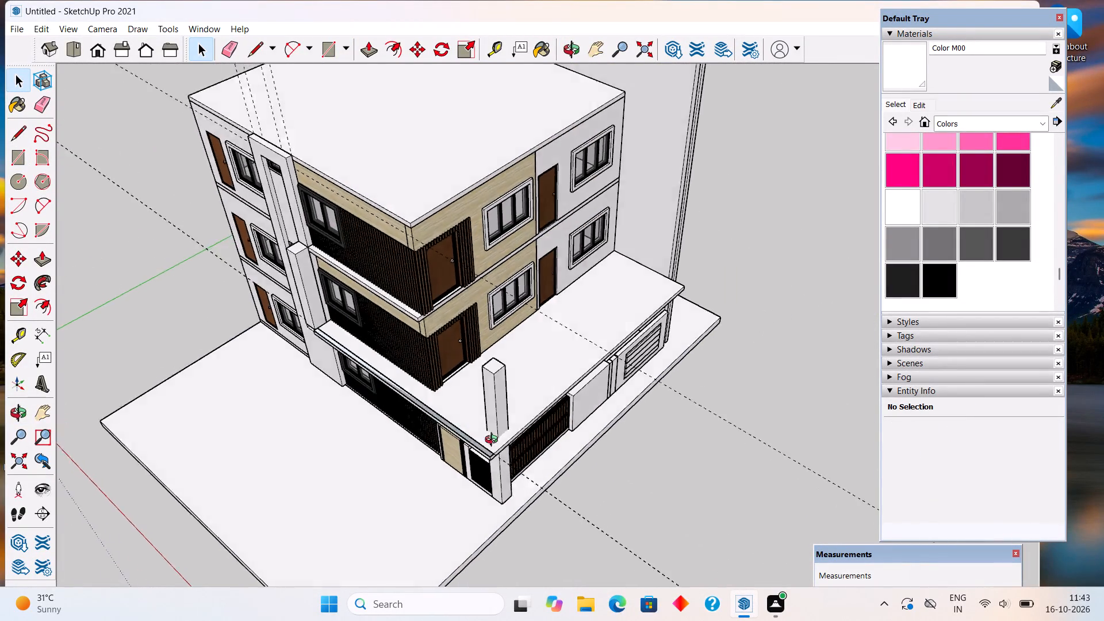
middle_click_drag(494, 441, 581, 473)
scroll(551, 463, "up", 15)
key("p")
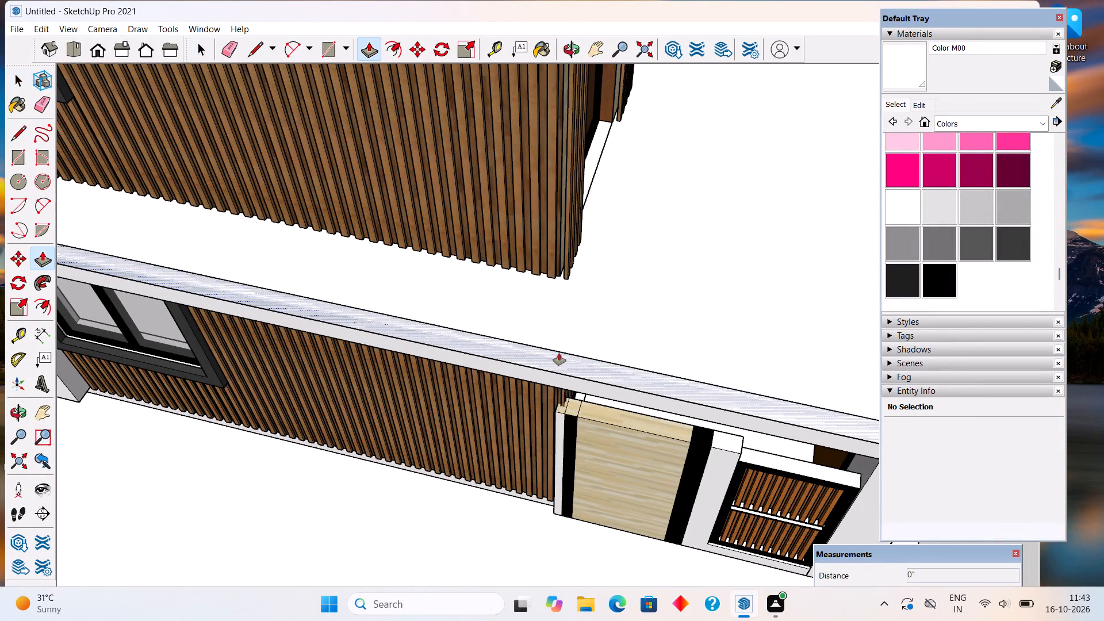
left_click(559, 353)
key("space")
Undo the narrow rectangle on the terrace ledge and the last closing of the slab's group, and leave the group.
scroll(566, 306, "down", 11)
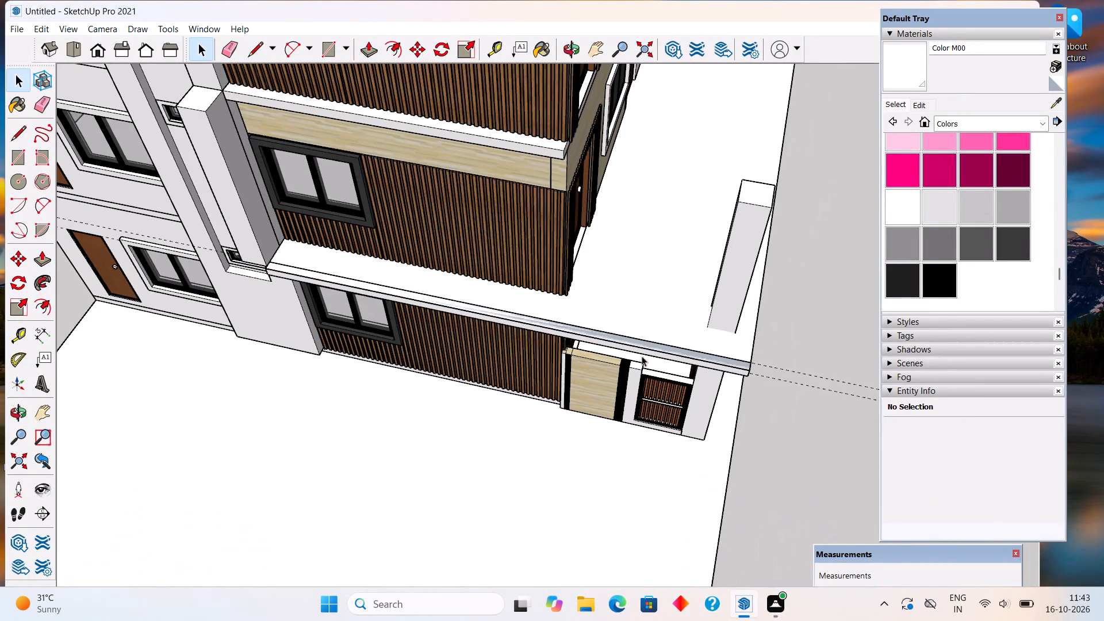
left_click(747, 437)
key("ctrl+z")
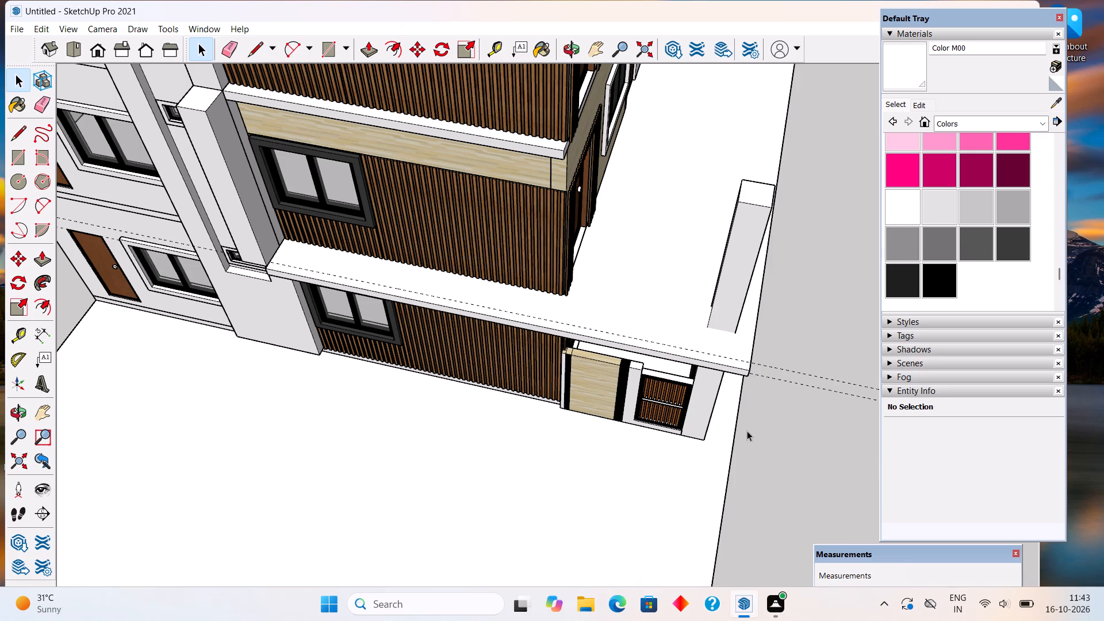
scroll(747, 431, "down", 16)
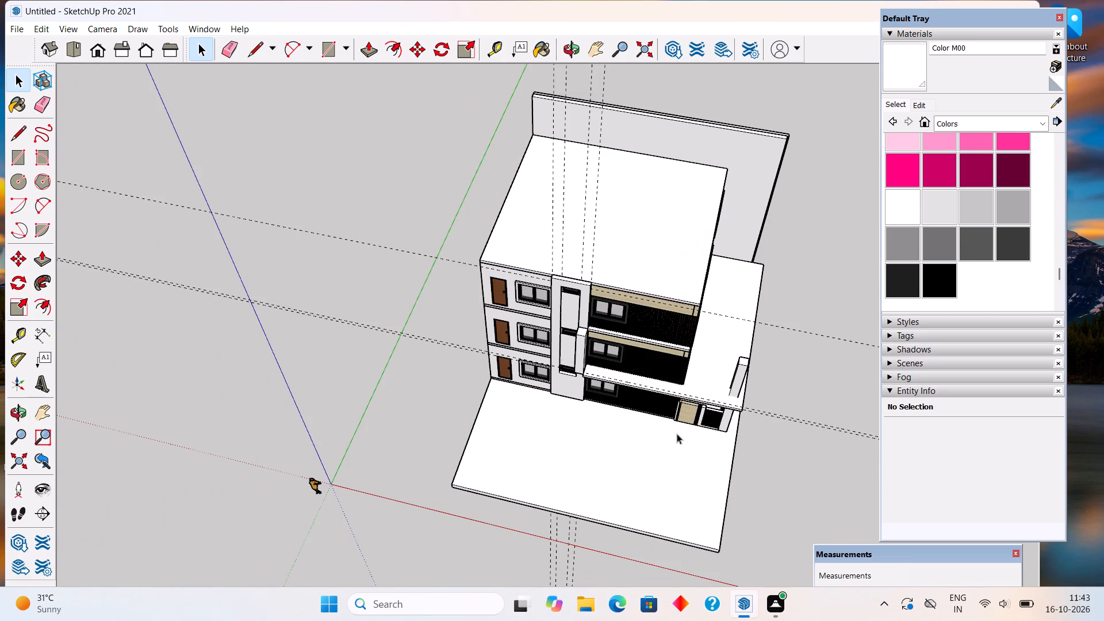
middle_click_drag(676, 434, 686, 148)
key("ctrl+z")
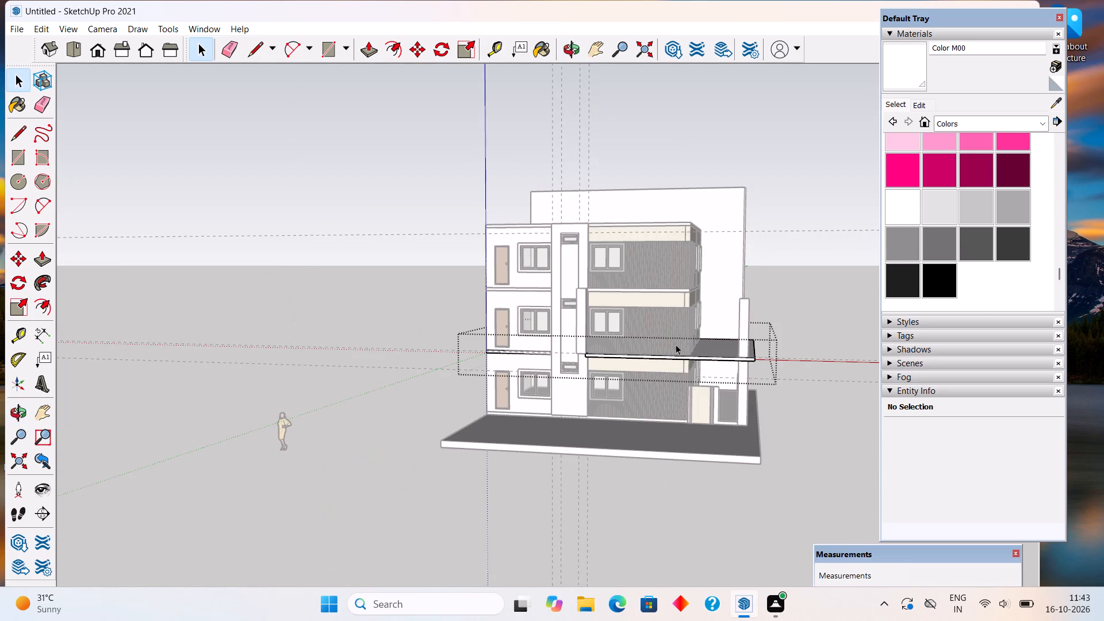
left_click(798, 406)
Draw a small rectangle about 5 11/16" by 1 3/4" at the terrace ledge's end beside the vertical block, starting at the guide.
middle_click_drag(745, 269, 727, 354)
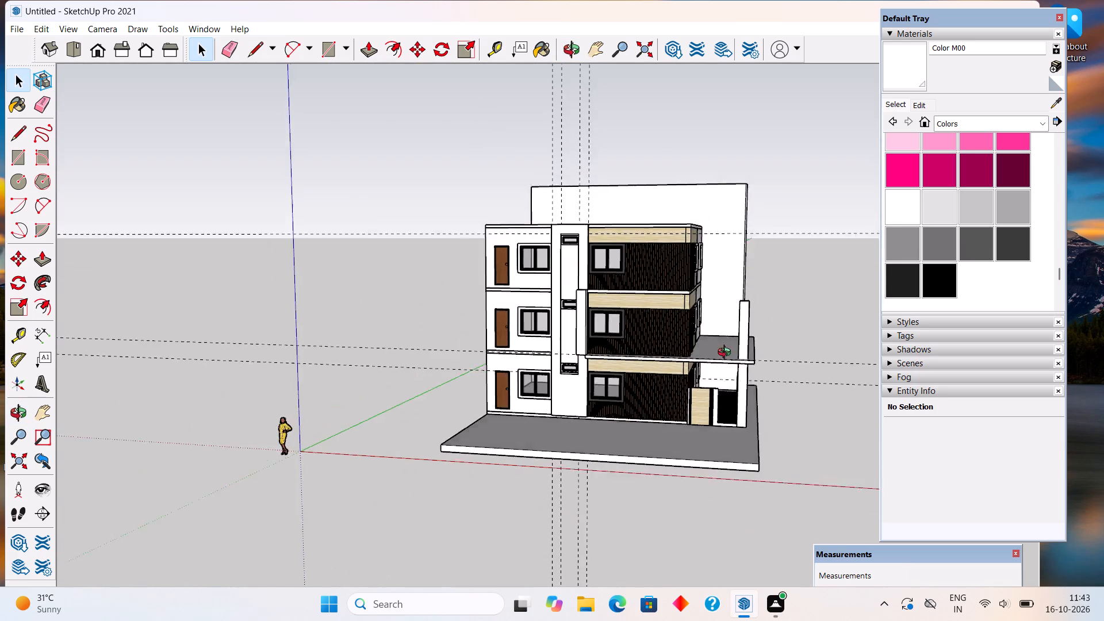
middle_click_drag(727, 354, 731, 540)
scroll(715, 467, "up", 11)
scroll(590, 358, "up", 1)
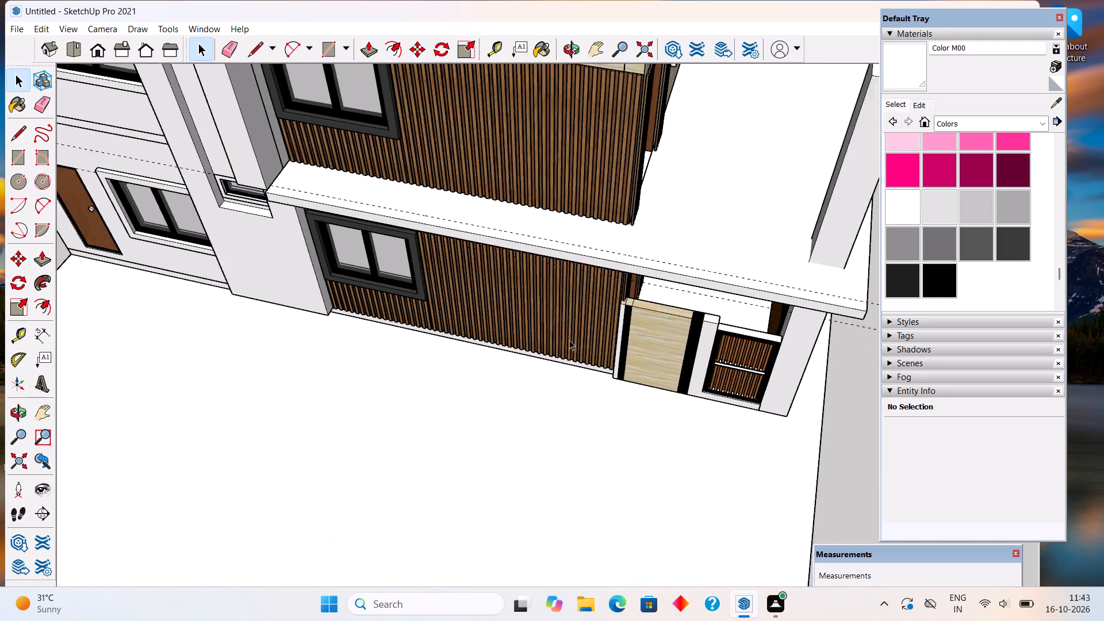
scroll(569, 340, "up", 1)
scroll(132, 166, "up", 1)
middle_click_drag(132, 166, 133, 259)
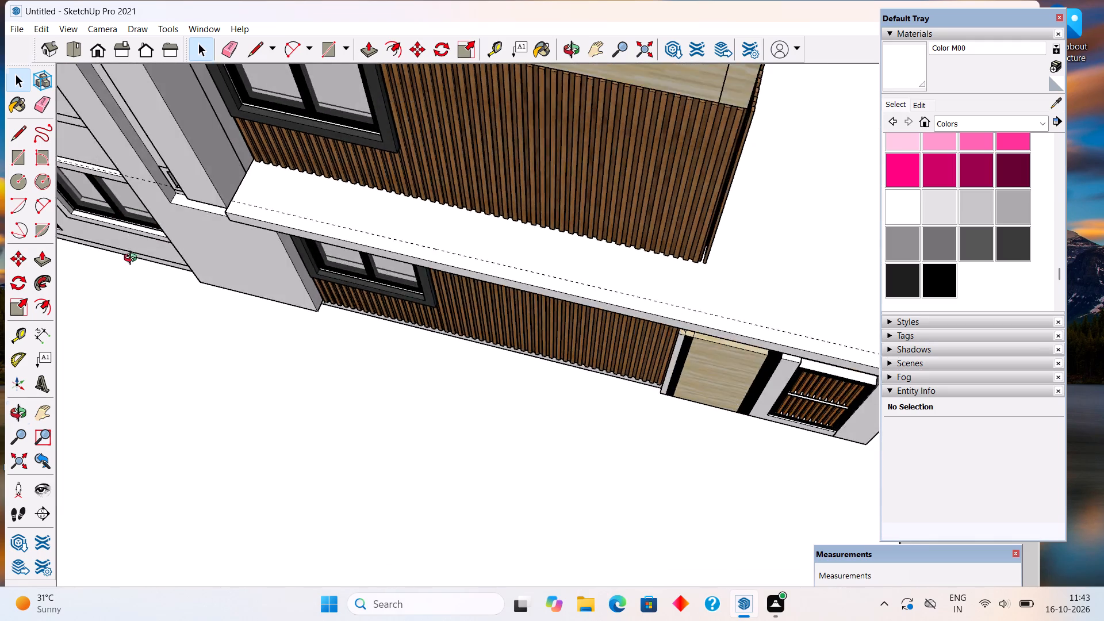
middle_click_drag(133, 259, 101, 309)
scroll(189, 223, "up", 16)
scroll(323, 191, "up", 4)
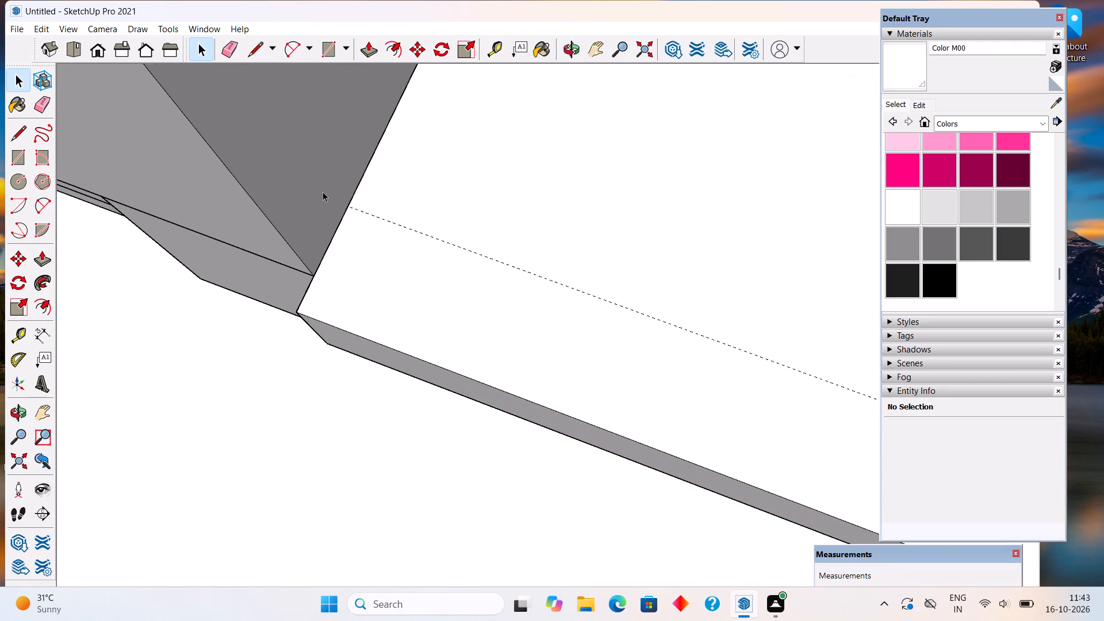
key("r")
left_click(350, 204)
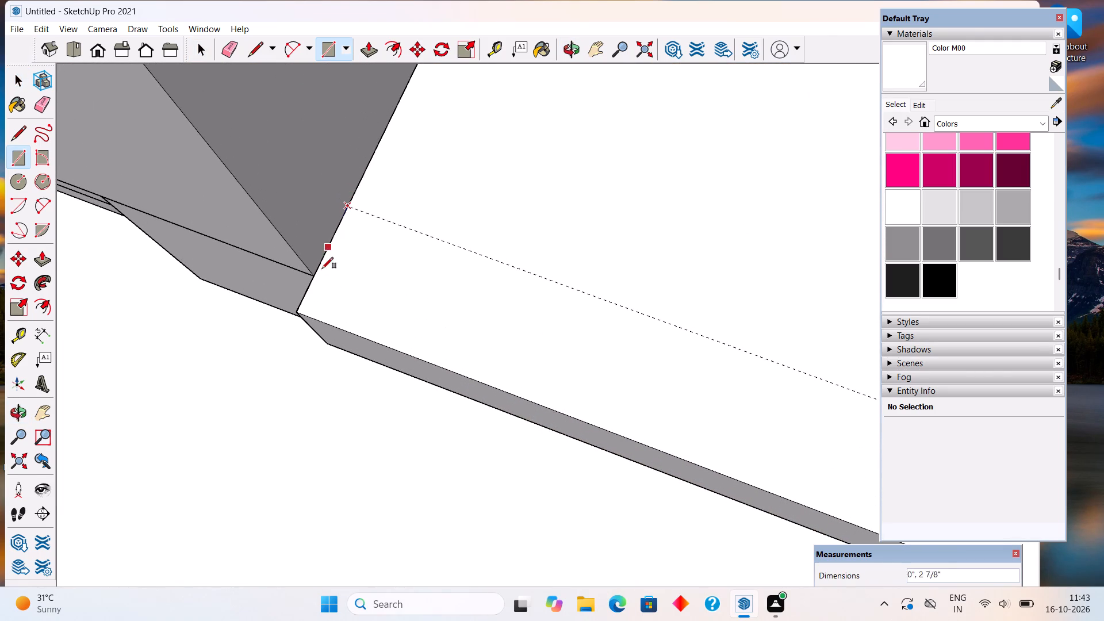
left_click(332, 319)
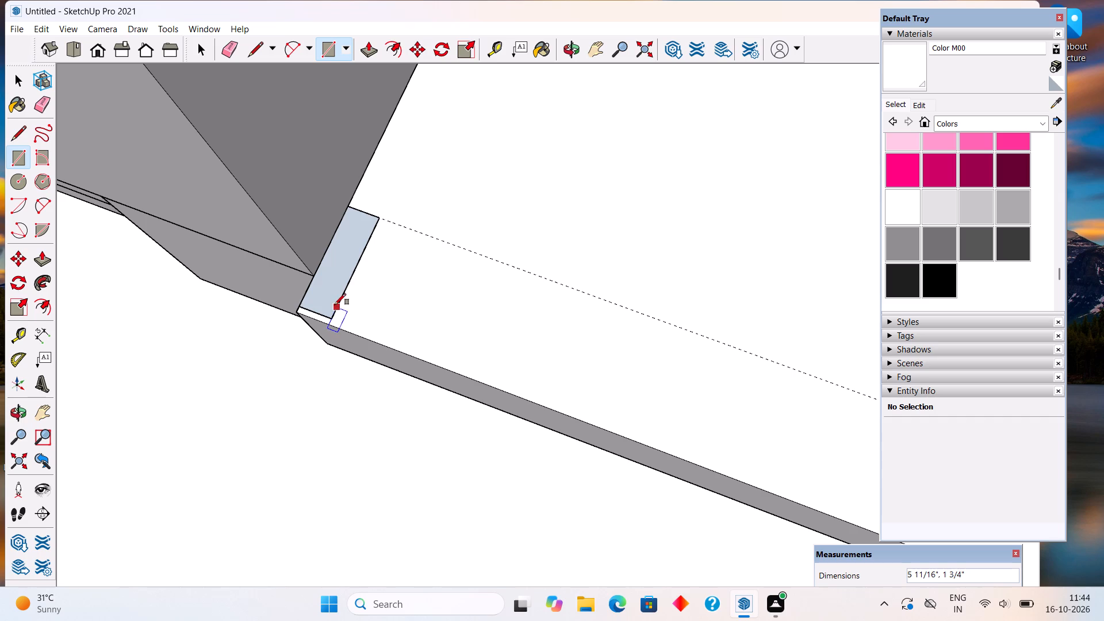
Push-pull the small rectangle at the ledge's end up by 1'.
key("p")
left_click(324, 289)
middle_click_drag(294, 238, 294, 233)
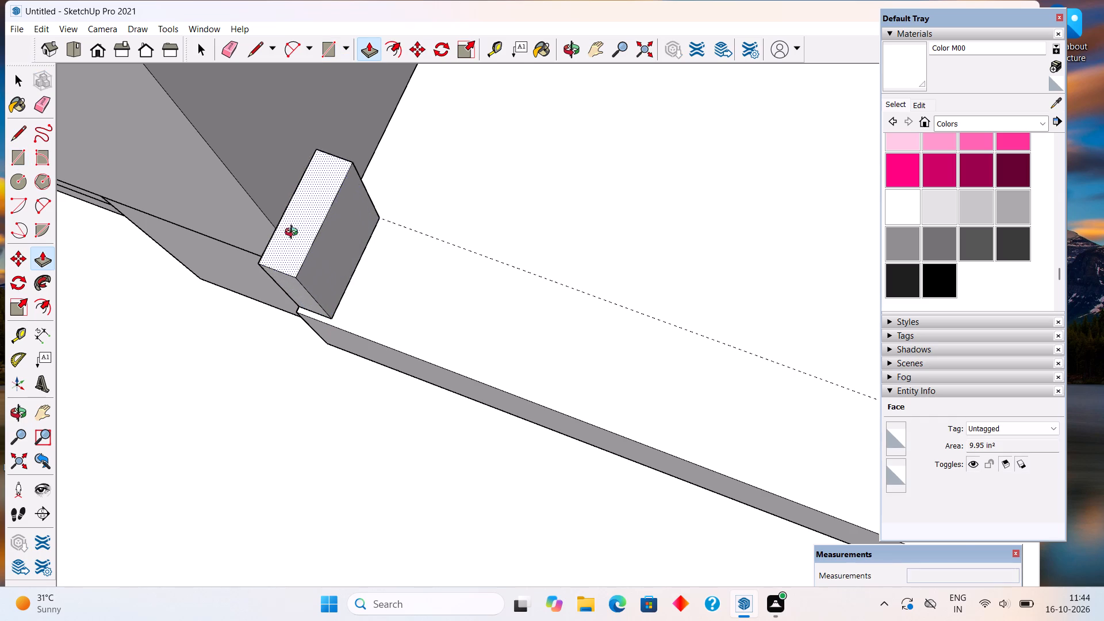
middle_click_drag(294, 233, 379, 104)
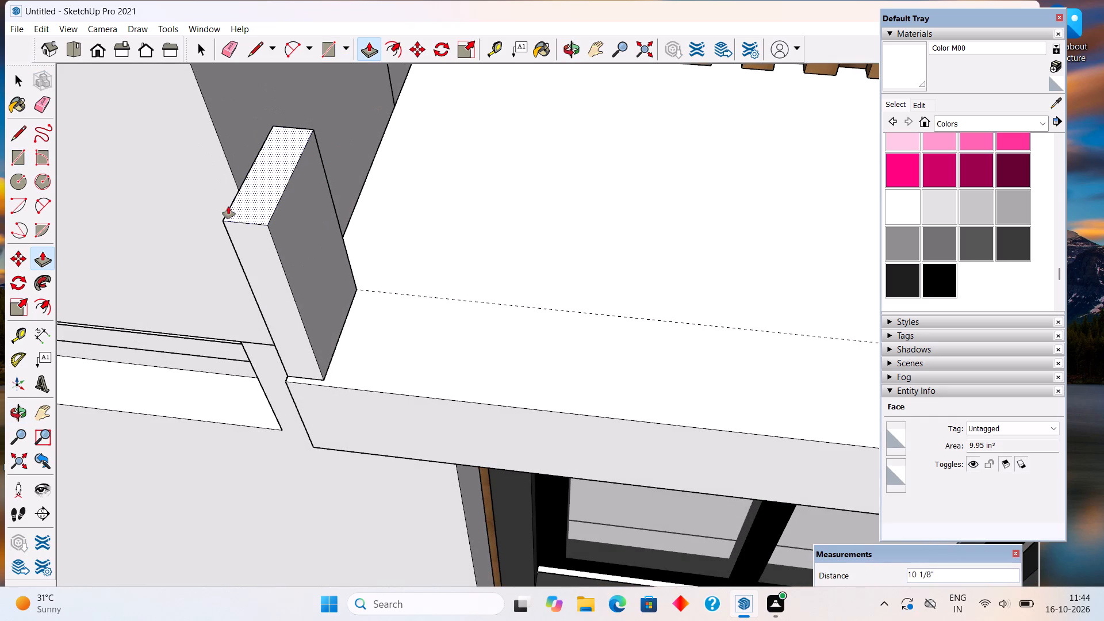
type("1'")
key("Return")
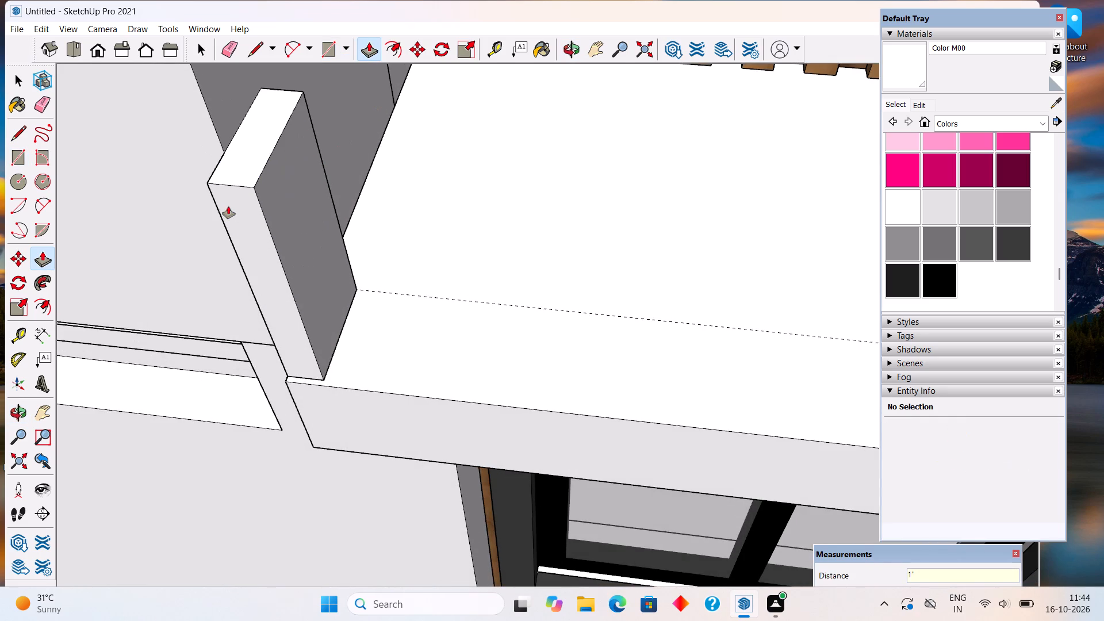
Push-pull the small block's front face outward by about 5/16" to the terrace slab's front edge.
left_click(287, 295)
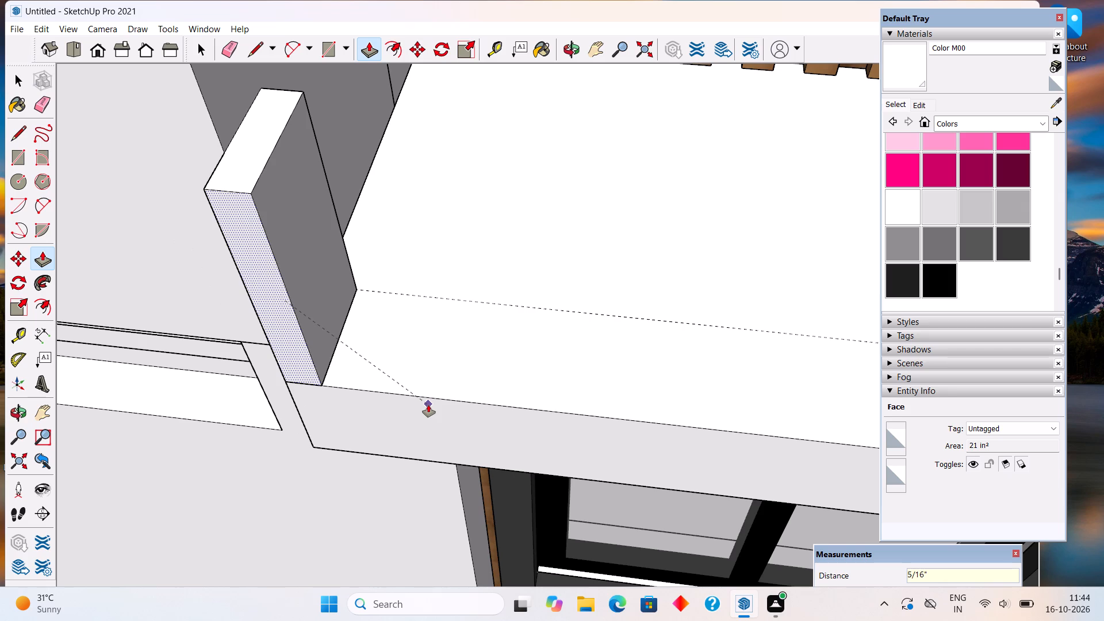
left_click(428, 405)
Push-pull the small block's end face about 26' 4 15/16" along the ledge to the slab's far corner, forming the parapet.
left_click(328, 287)
scroll(434, 314, "down", 20)
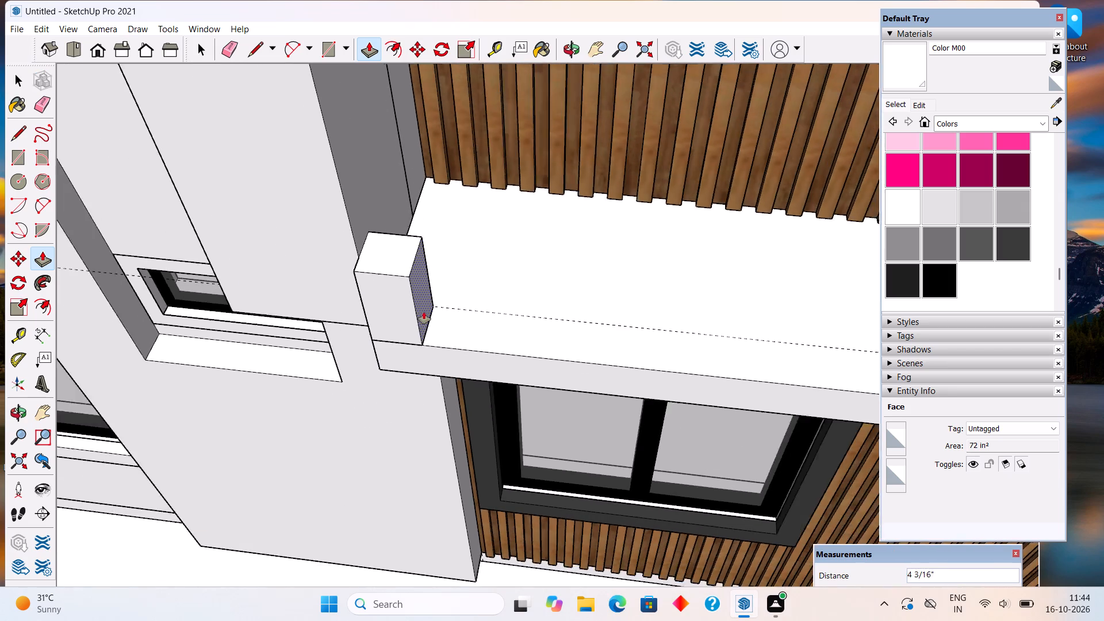
scroll(424, 312, "down", 10)
scroll(549, 300, "down", 14)
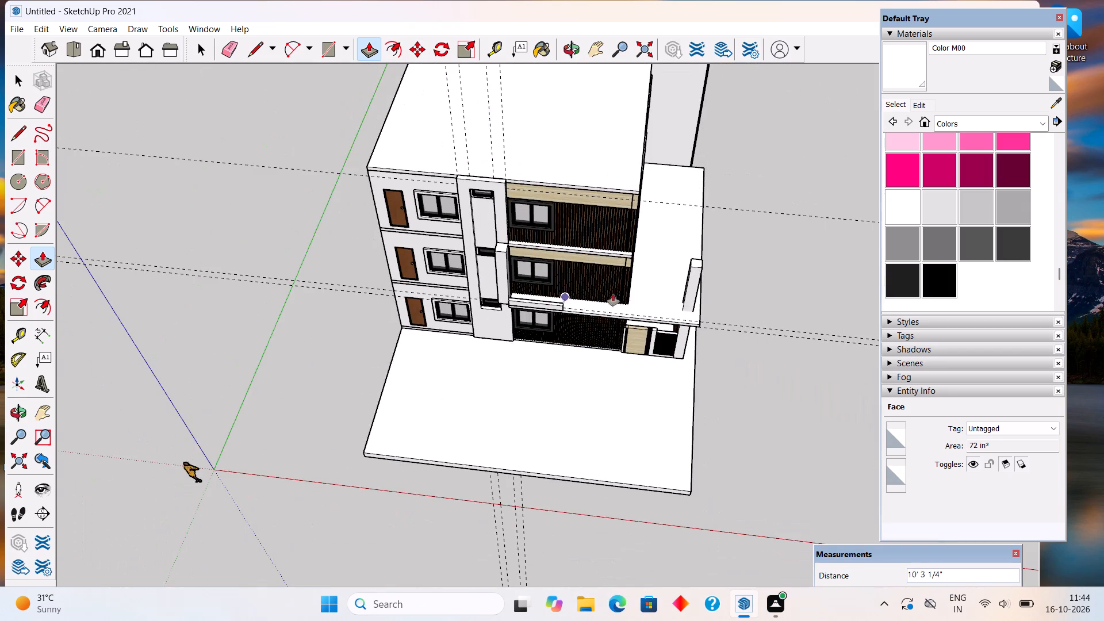
scroll(707, 305, "up", 14)
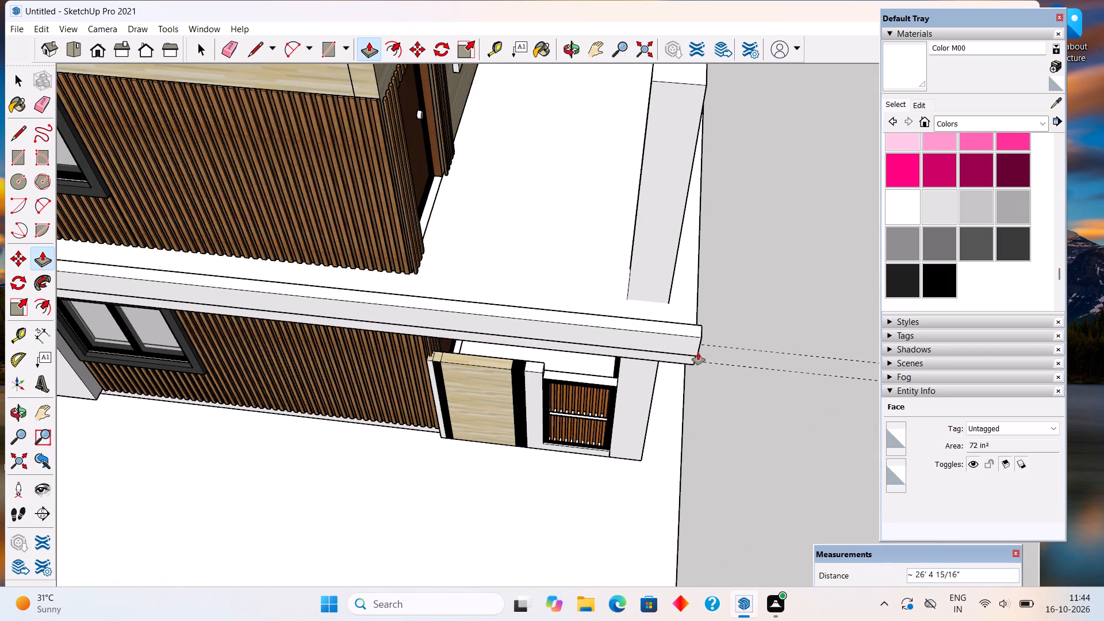
left_click(699, 360)
Open the terrace slab's group, push-pull its front face inward 6" beneath the parapet, and close the group.
middle_click_drag(634, 335, 651, 228)
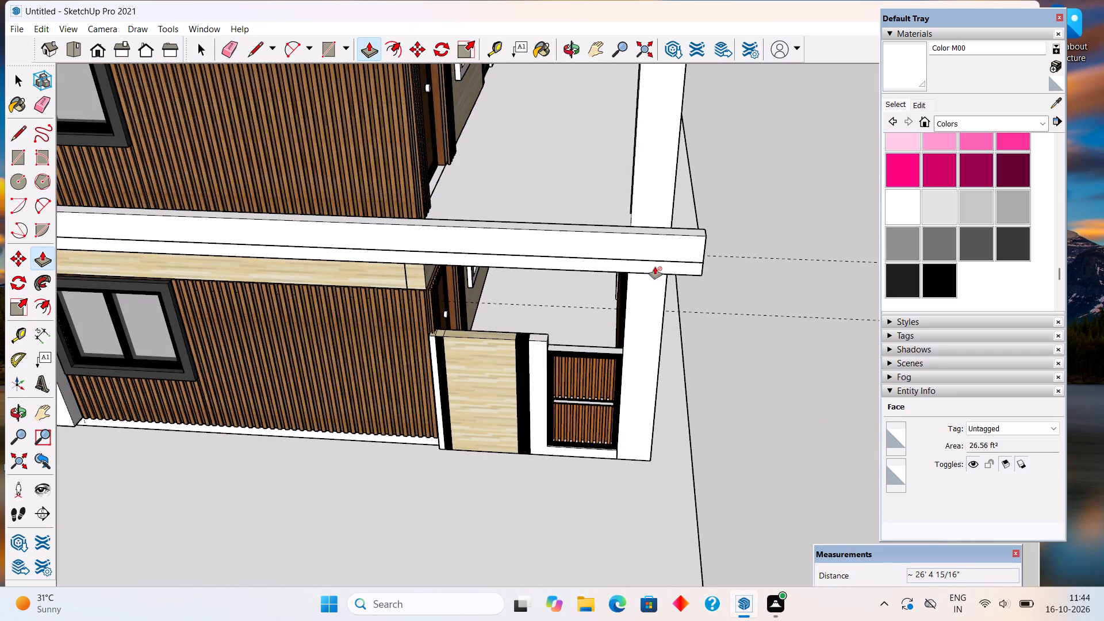
key("space")
triple_click(655, 267)
middle_click_drag(662, 254, 329, 187)
scroll(344, 194, "up", 8)
middle_click_drag(514, 213, 581, 235)
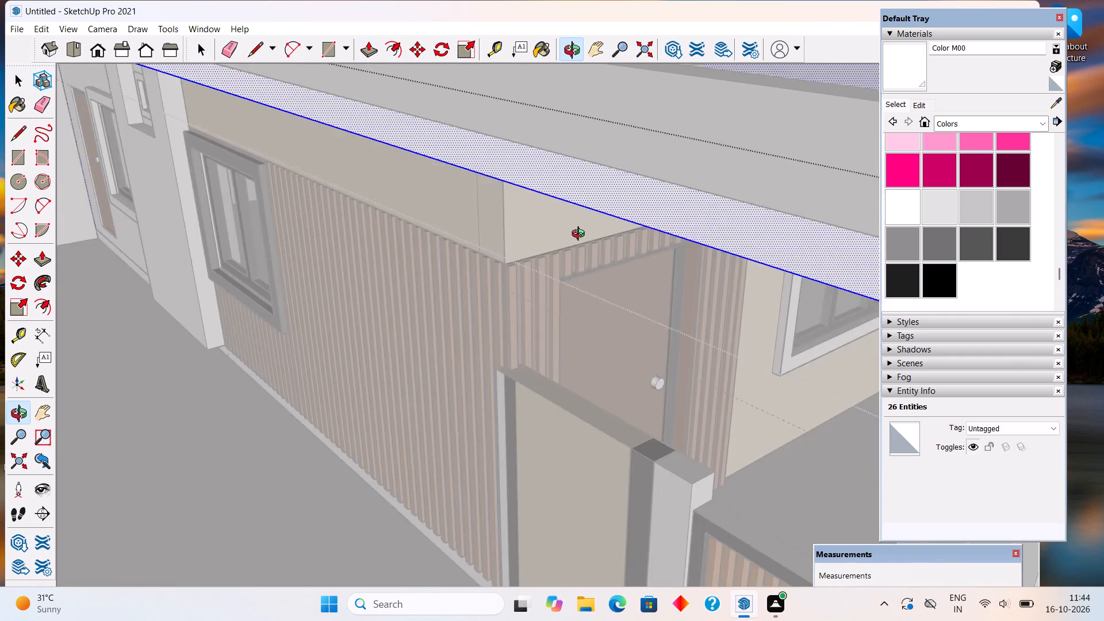
middle_click_drag(581, 235, 469, 220)
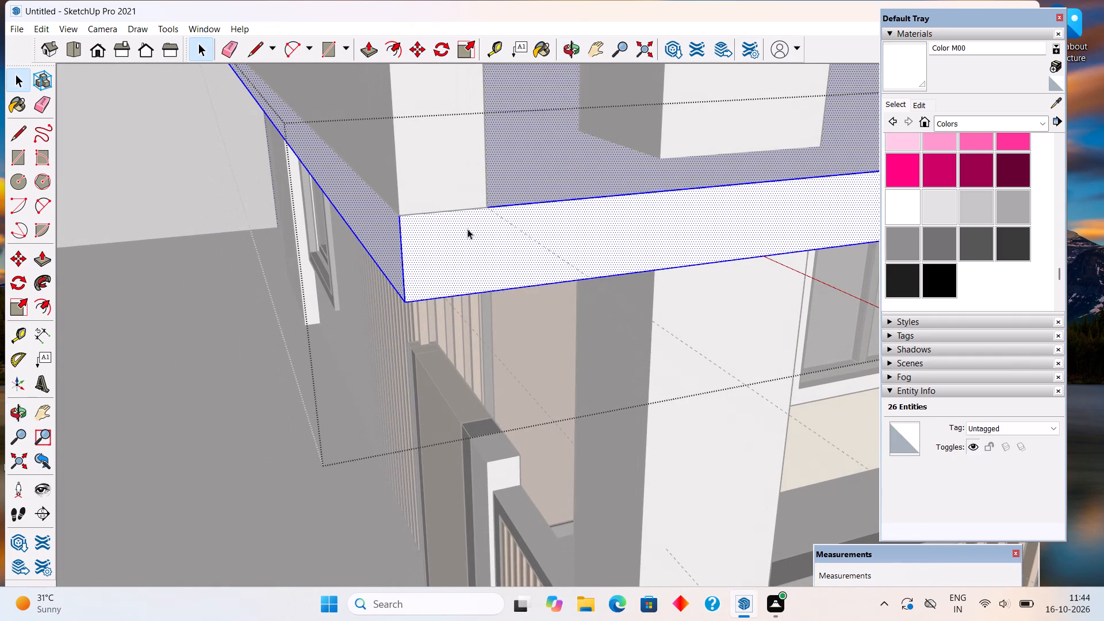
key("p")
left_click(380, 249)
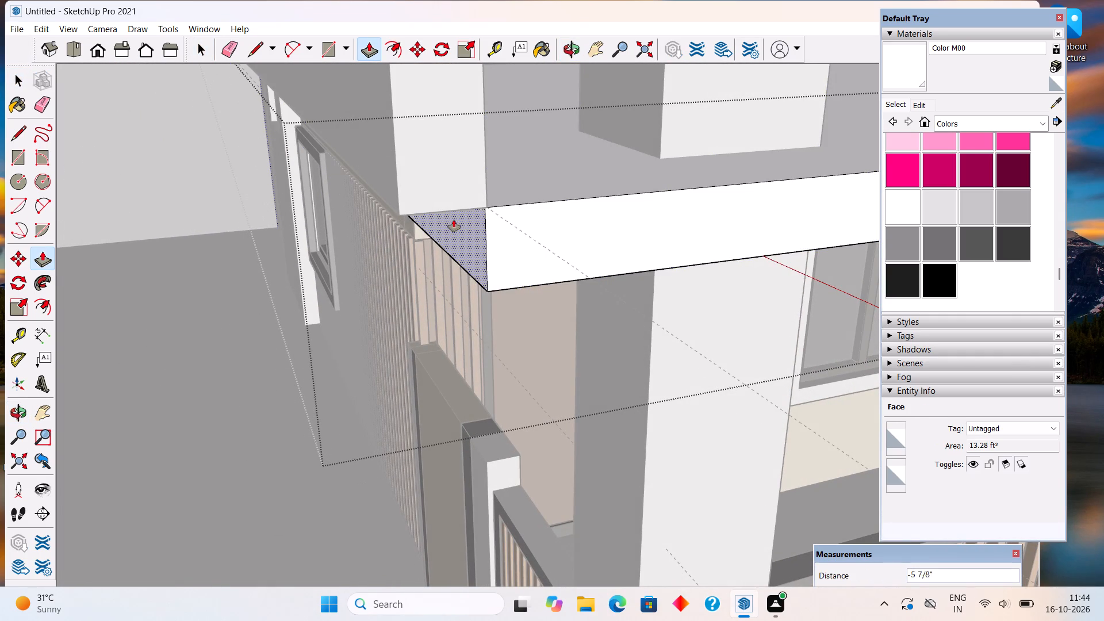
left_click(486, 202)
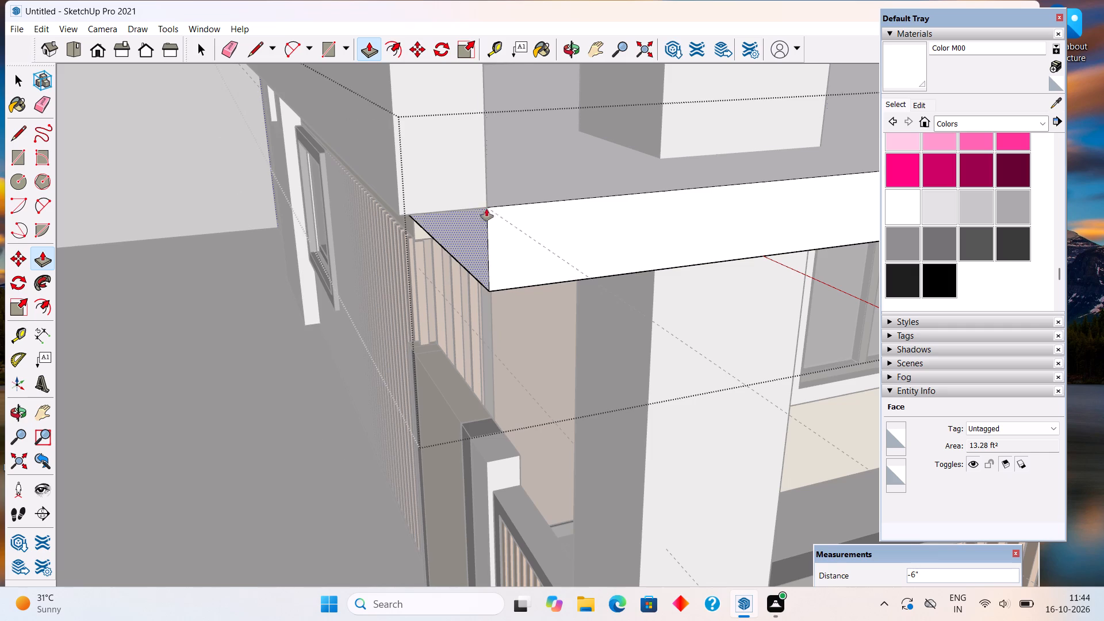
key("space")
scroll(476, 236, "down", 13)
left_click(271, 165)
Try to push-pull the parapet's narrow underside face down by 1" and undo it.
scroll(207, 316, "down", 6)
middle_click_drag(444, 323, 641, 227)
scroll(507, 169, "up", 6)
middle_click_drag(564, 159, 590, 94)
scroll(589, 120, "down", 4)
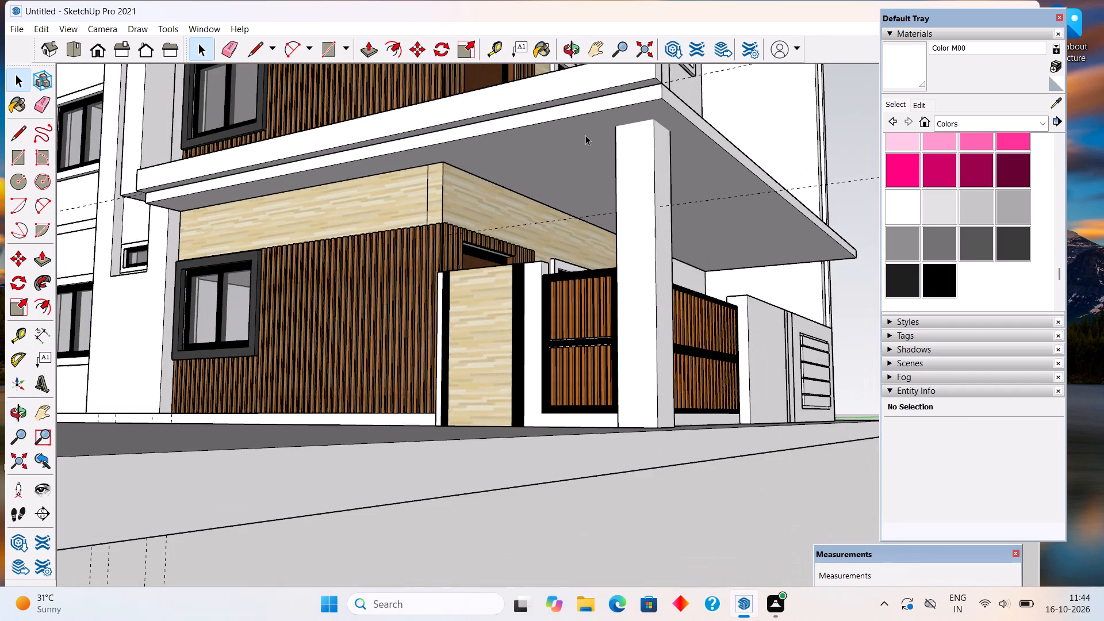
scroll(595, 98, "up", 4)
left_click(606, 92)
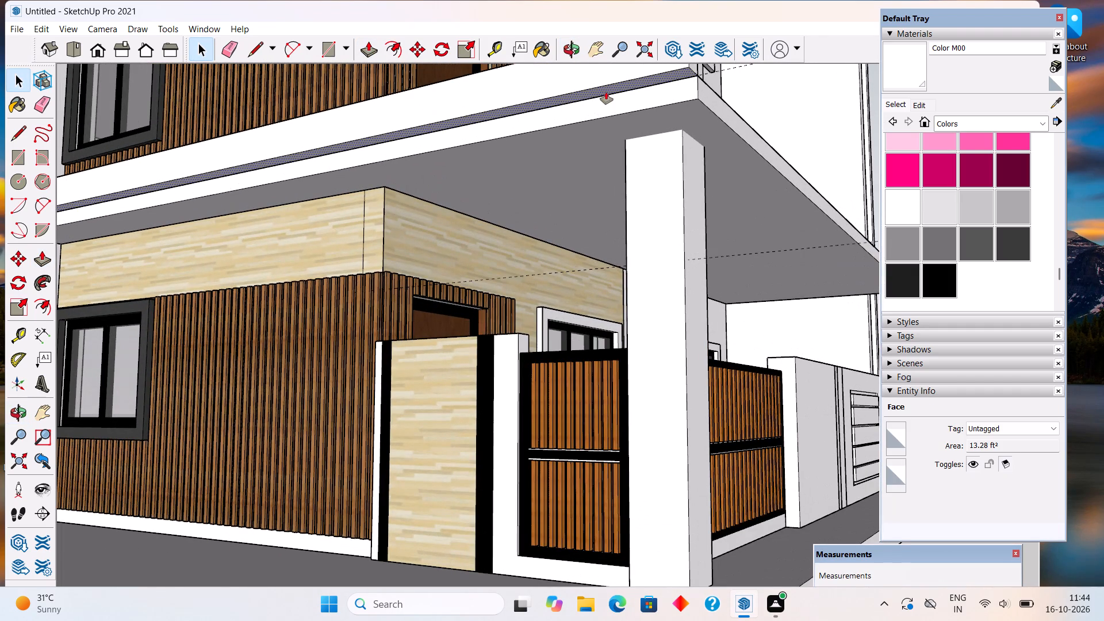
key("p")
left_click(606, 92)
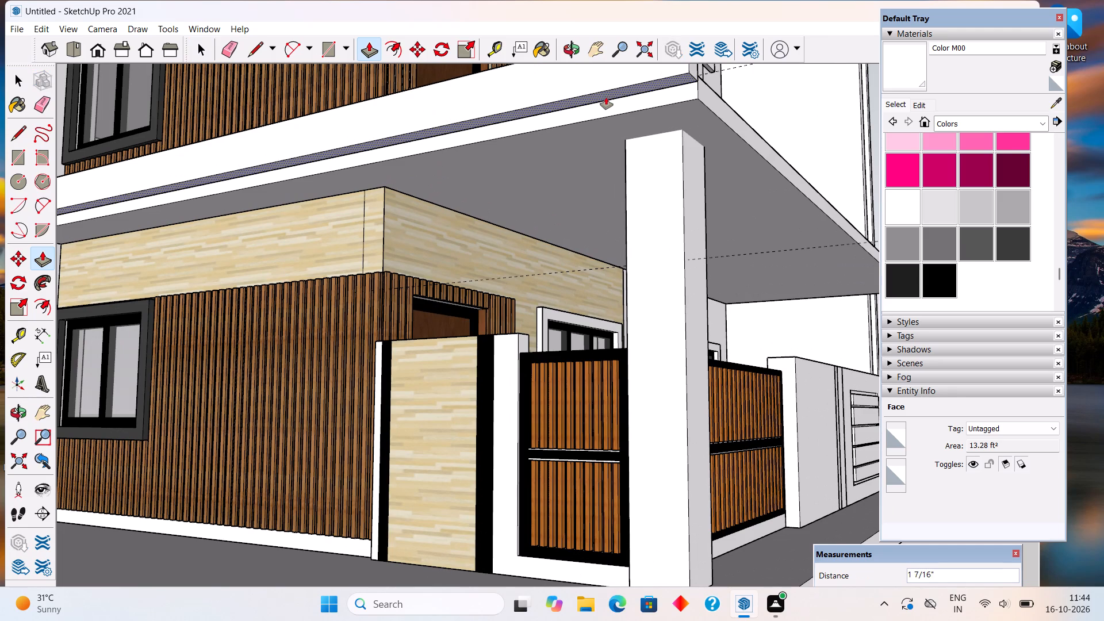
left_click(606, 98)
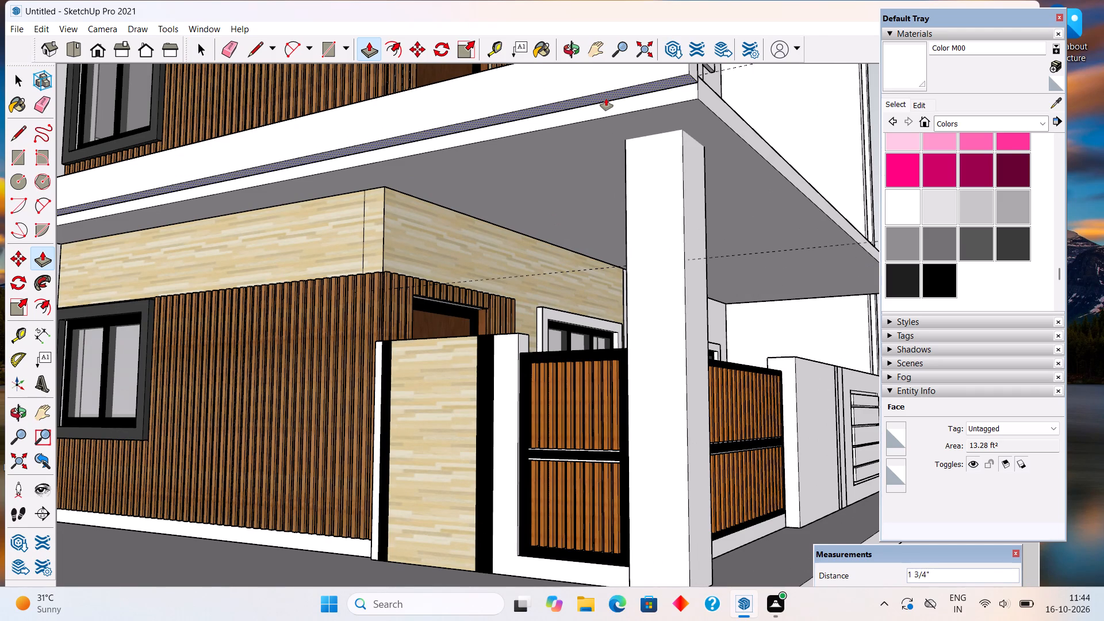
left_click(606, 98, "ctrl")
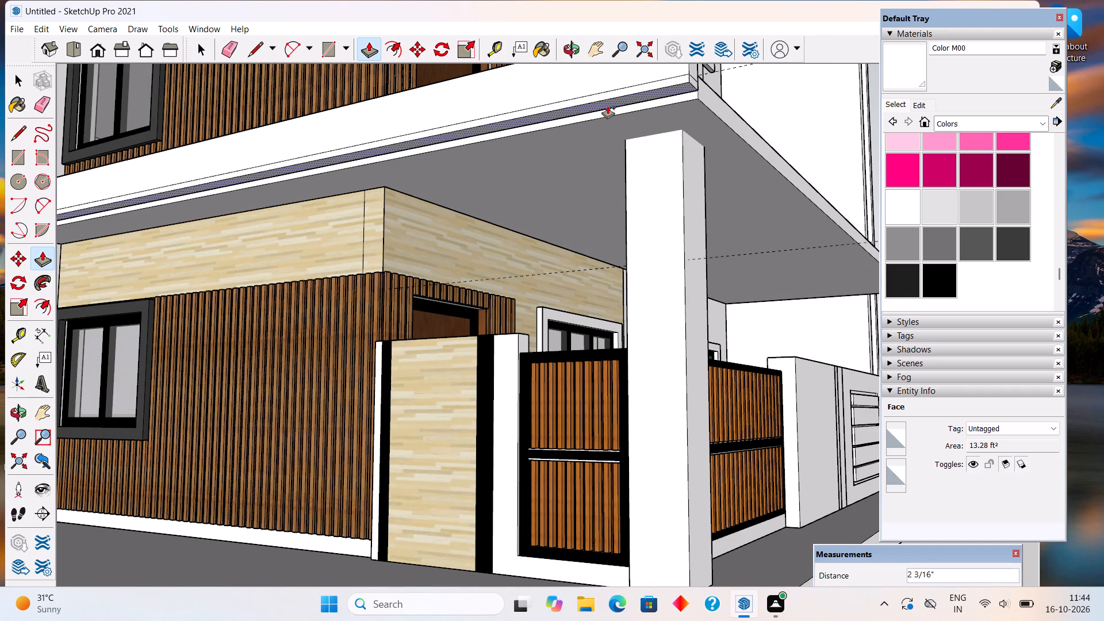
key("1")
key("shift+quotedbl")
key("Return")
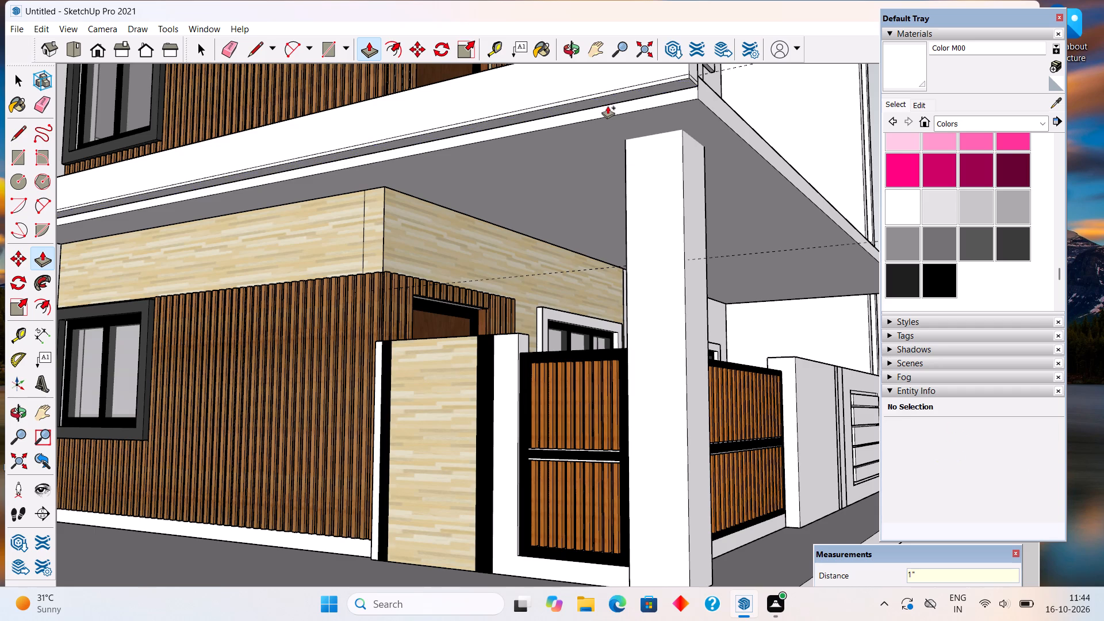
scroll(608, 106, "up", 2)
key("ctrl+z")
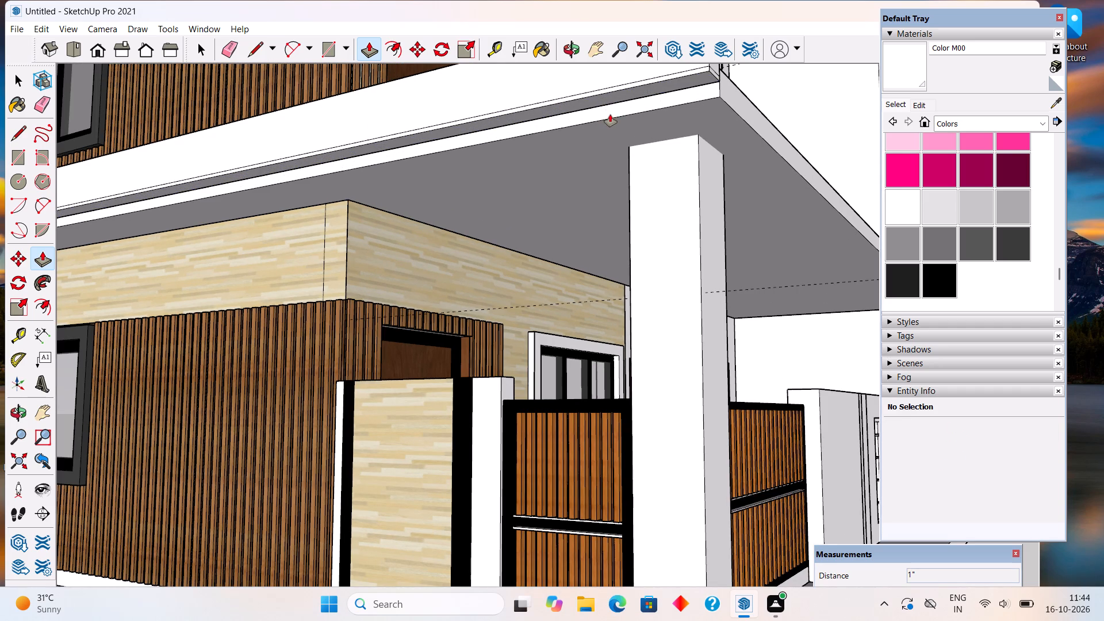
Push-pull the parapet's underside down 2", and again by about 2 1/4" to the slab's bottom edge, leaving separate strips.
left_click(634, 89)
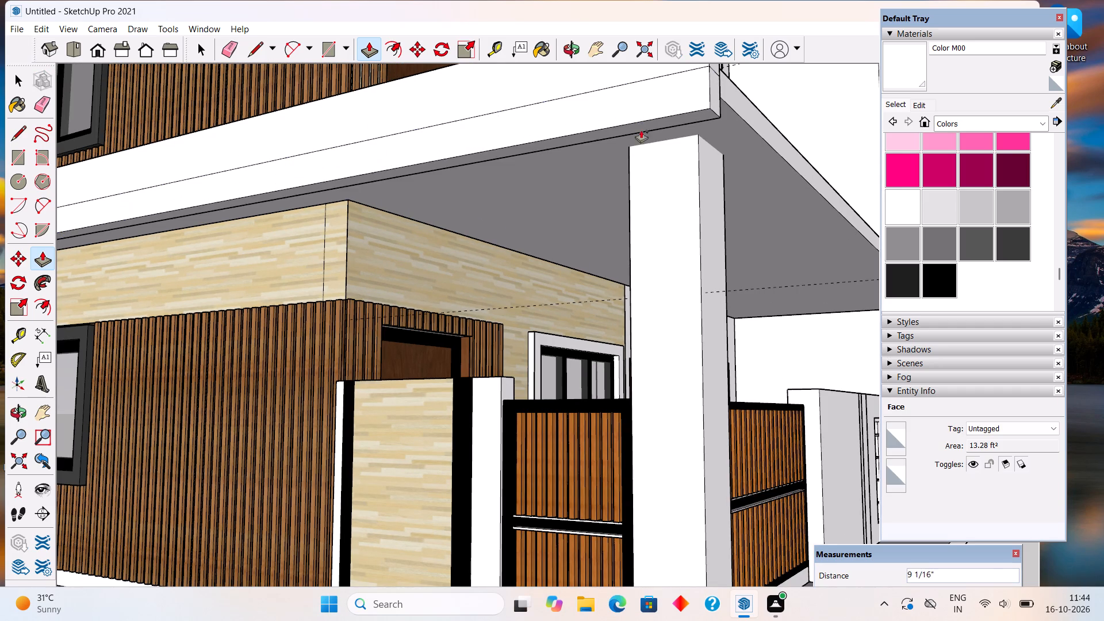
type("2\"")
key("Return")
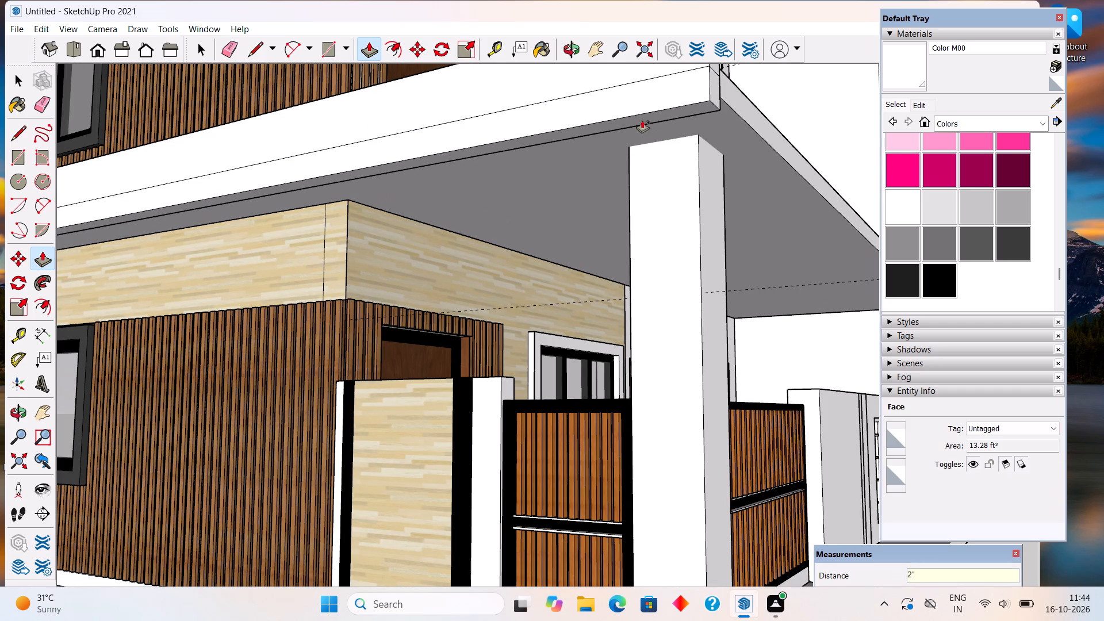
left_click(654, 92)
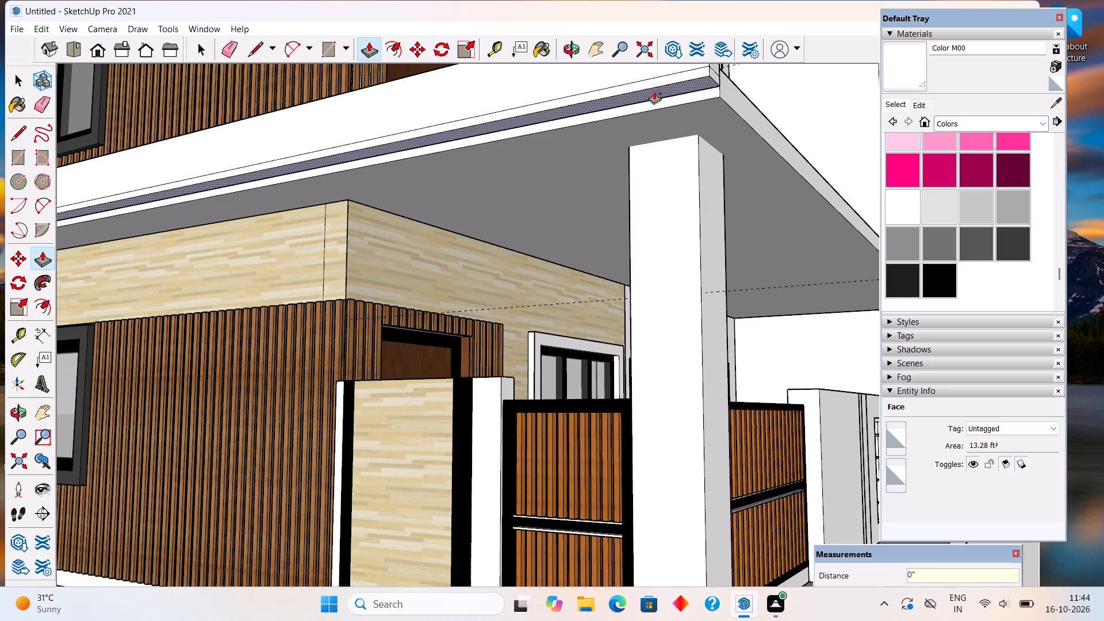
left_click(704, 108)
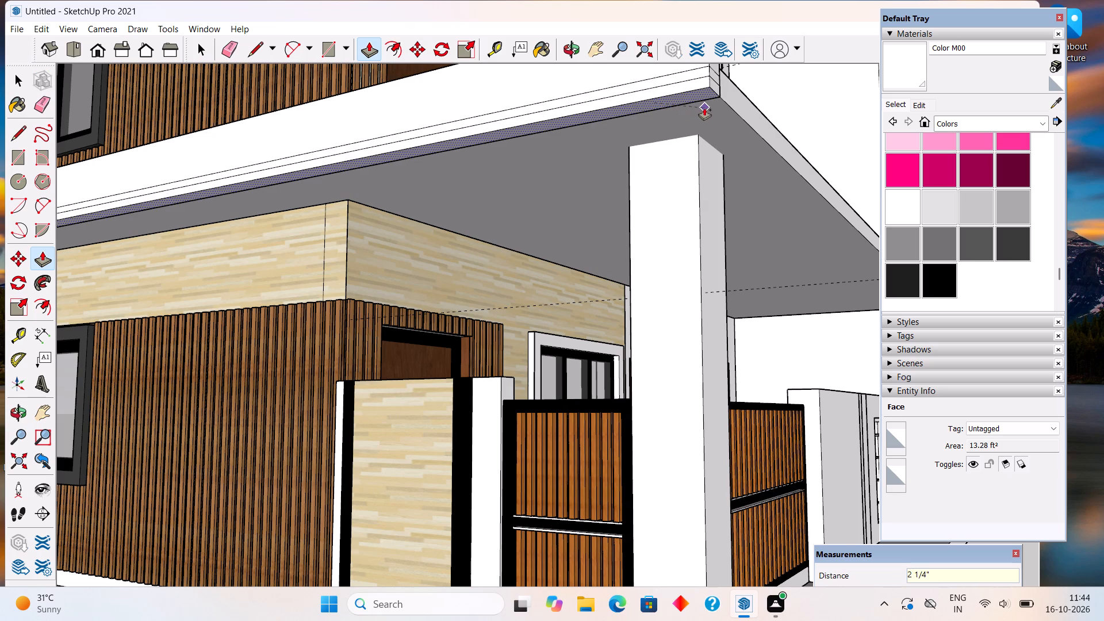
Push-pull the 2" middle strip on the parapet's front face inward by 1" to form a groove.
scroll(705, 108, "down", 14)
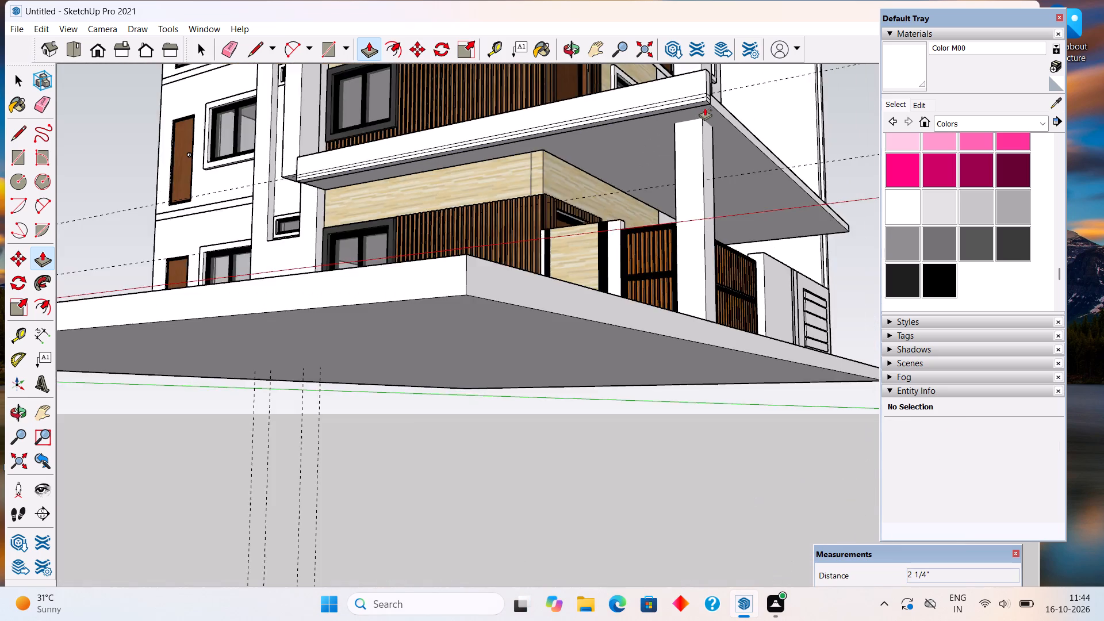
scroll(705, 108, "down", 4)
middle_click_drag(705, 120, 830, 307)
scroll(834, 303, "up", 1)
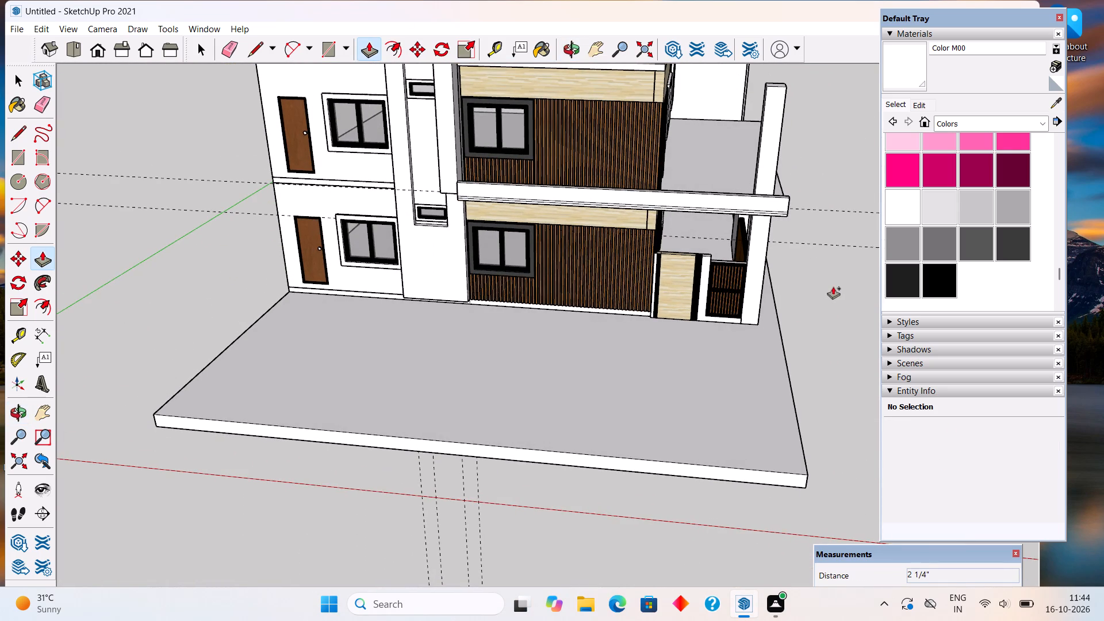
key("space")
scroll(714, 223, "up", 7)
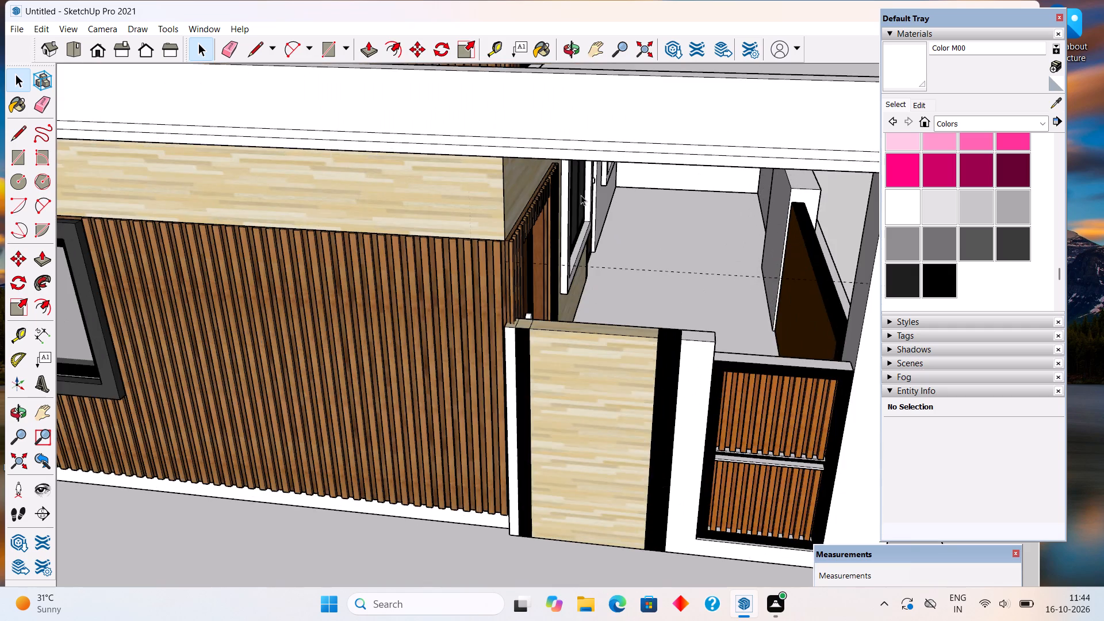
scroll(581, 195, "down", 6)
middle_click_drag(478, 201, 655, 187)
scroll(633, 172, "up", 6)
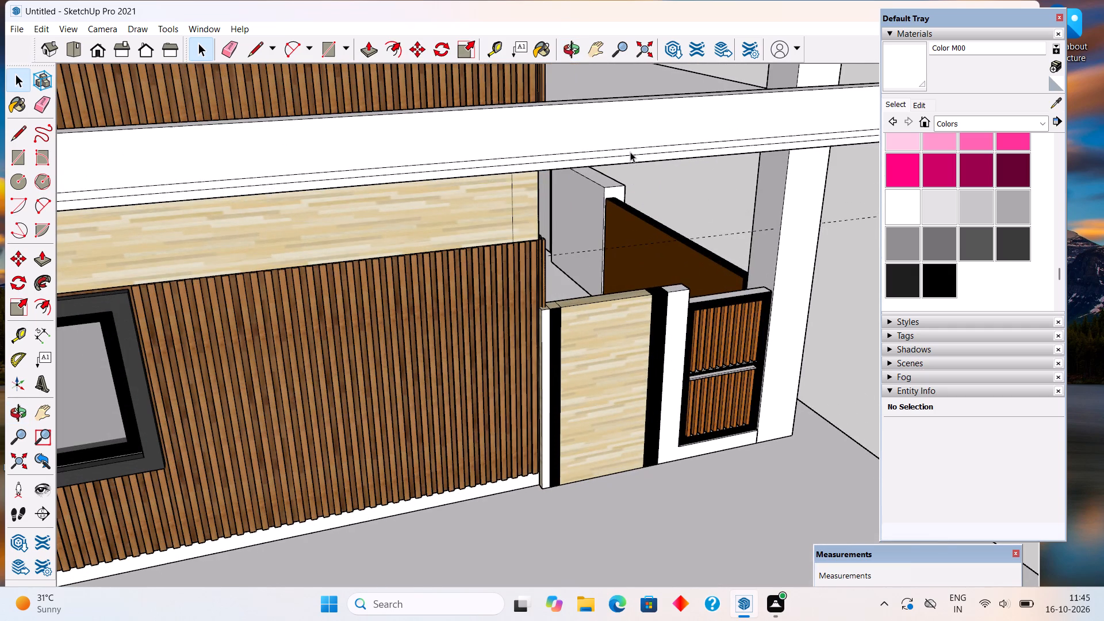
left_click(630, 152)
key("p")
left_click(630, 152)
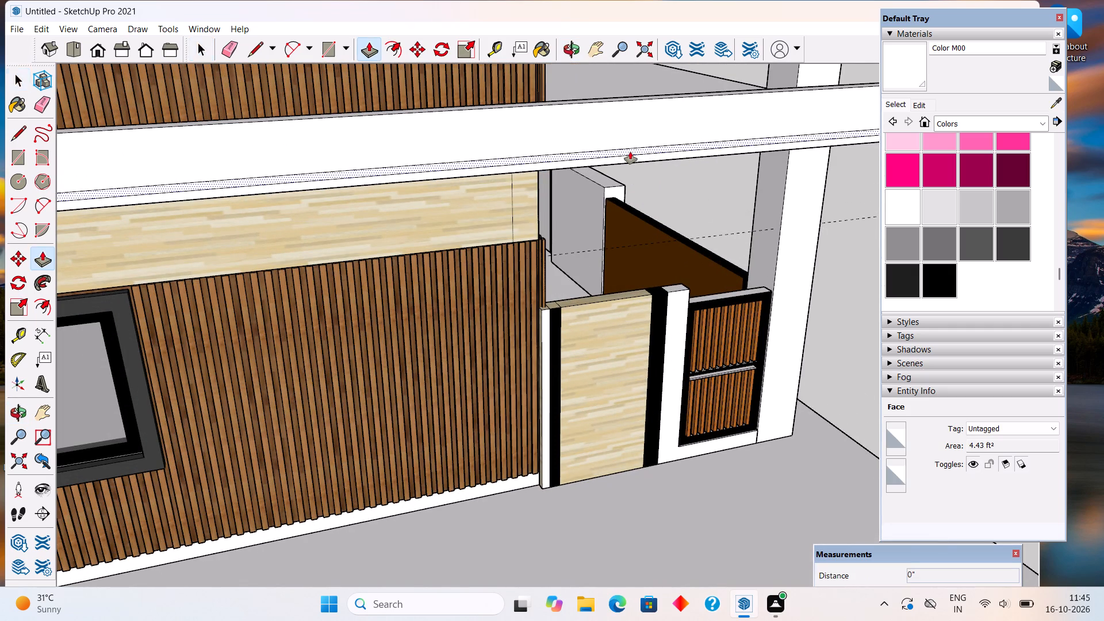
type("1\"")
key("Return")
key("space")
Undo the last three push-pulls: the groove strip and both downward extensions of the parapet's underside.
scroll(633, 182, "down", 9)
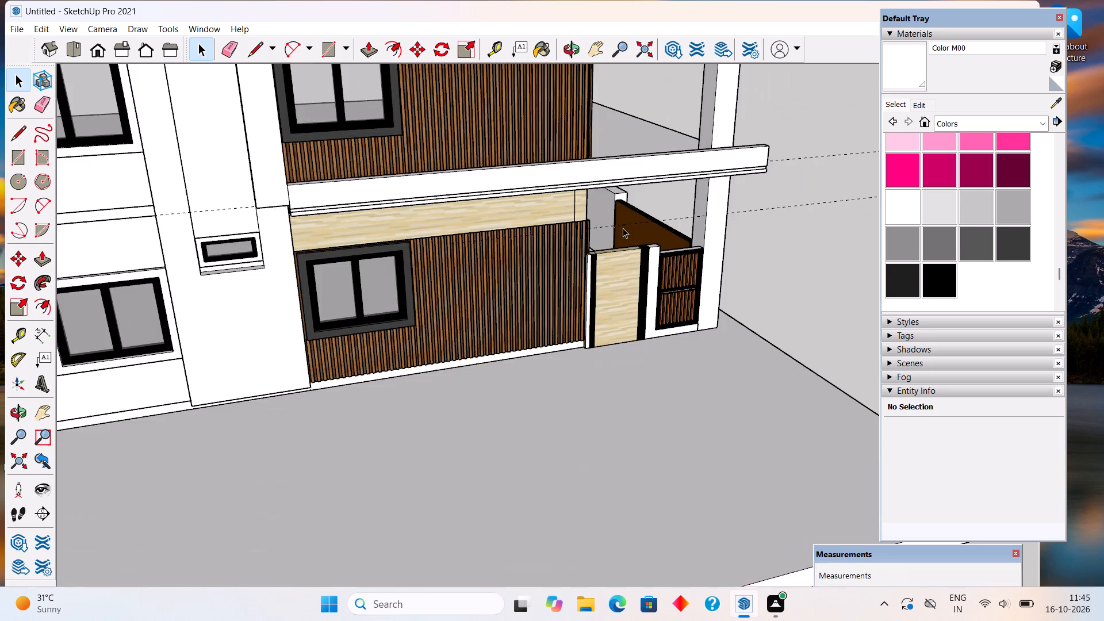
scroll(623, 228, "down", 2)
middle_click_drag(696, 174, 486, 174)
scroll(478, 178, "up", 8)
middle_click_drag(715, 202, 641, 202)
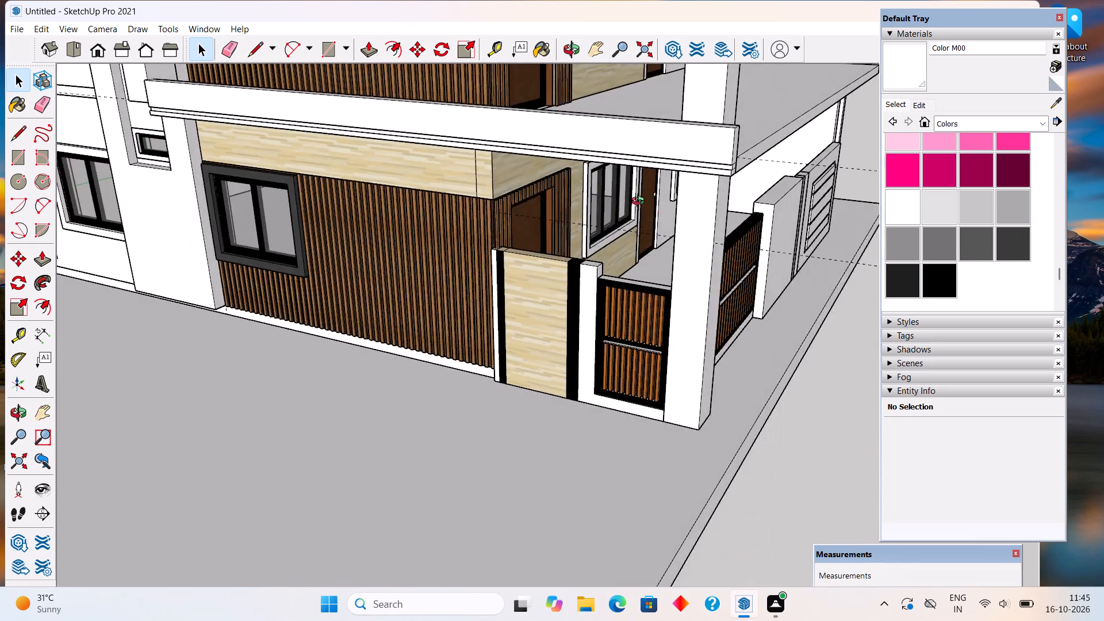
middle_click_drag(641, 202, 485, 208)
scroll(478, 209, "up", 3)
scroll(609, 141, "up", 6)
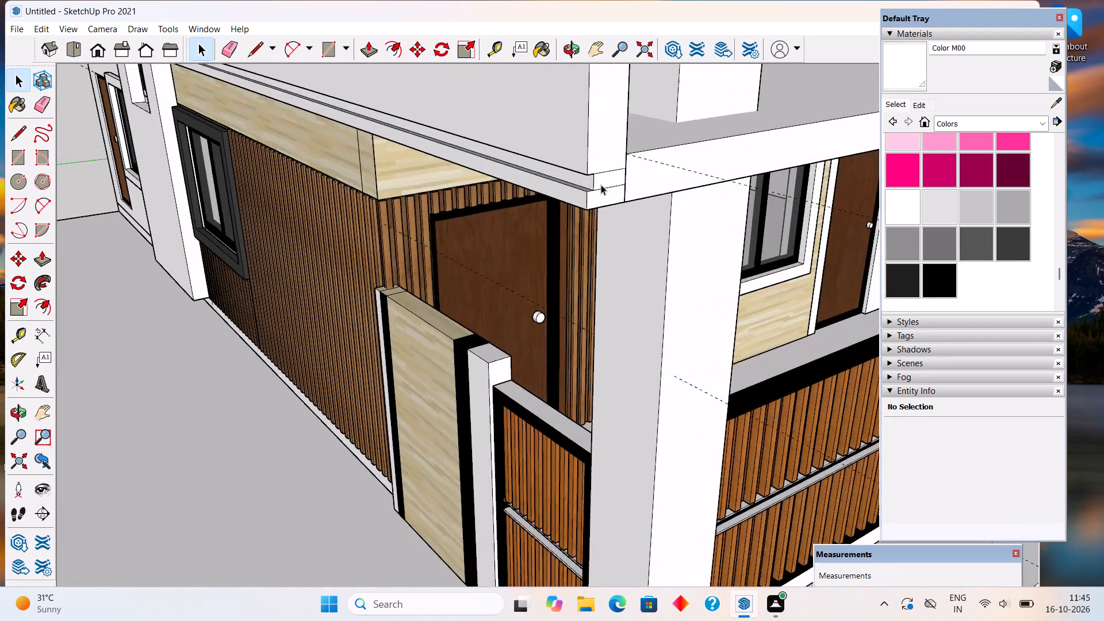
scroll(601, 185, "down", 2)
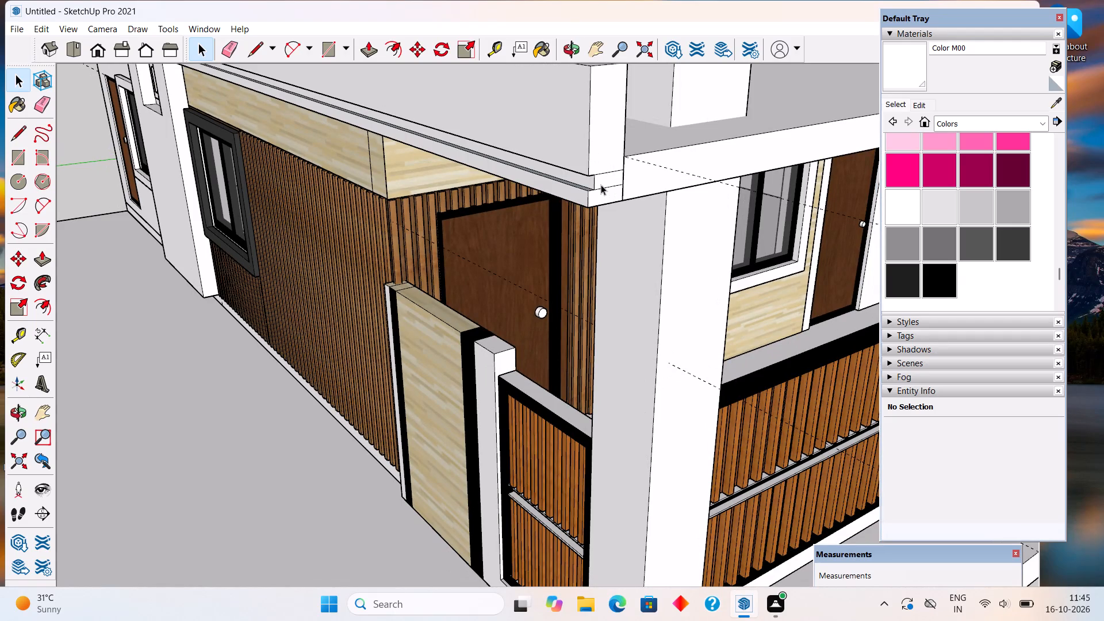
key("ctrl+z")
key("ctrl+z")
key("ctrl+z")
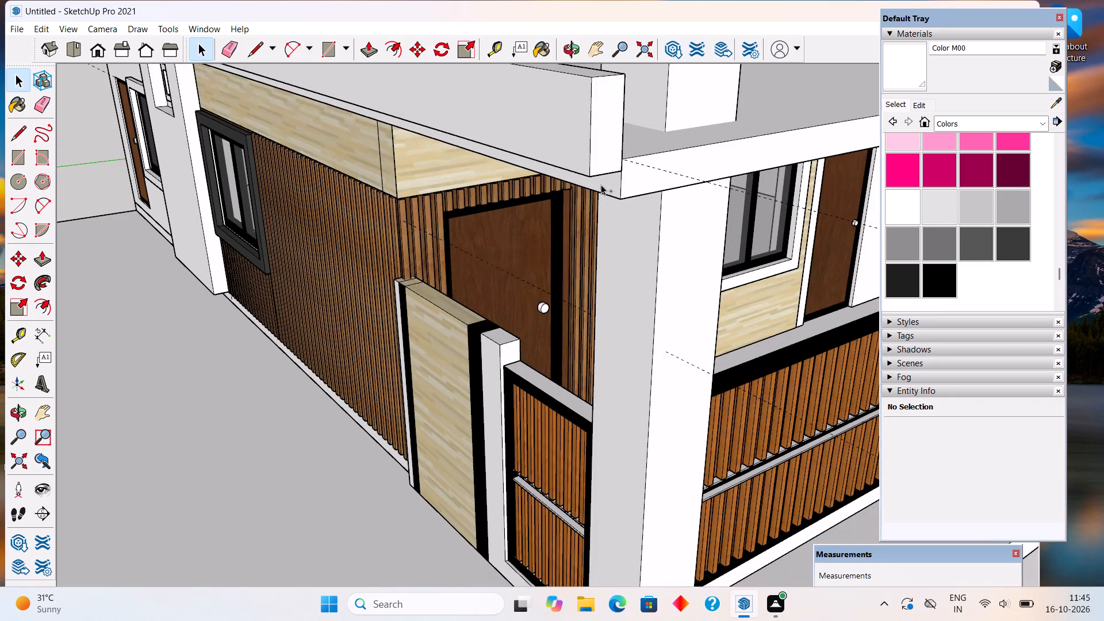
Push-pull the parapet's underside down about 4 1/4" to the terrace slab's bottom edge, and clear the selection.
middle_click(592, 165)
scroll(593, 162, "down", 9)
scroll(523, 191, "down", 7)
middle_click_drag(555, 244, 567, 250)
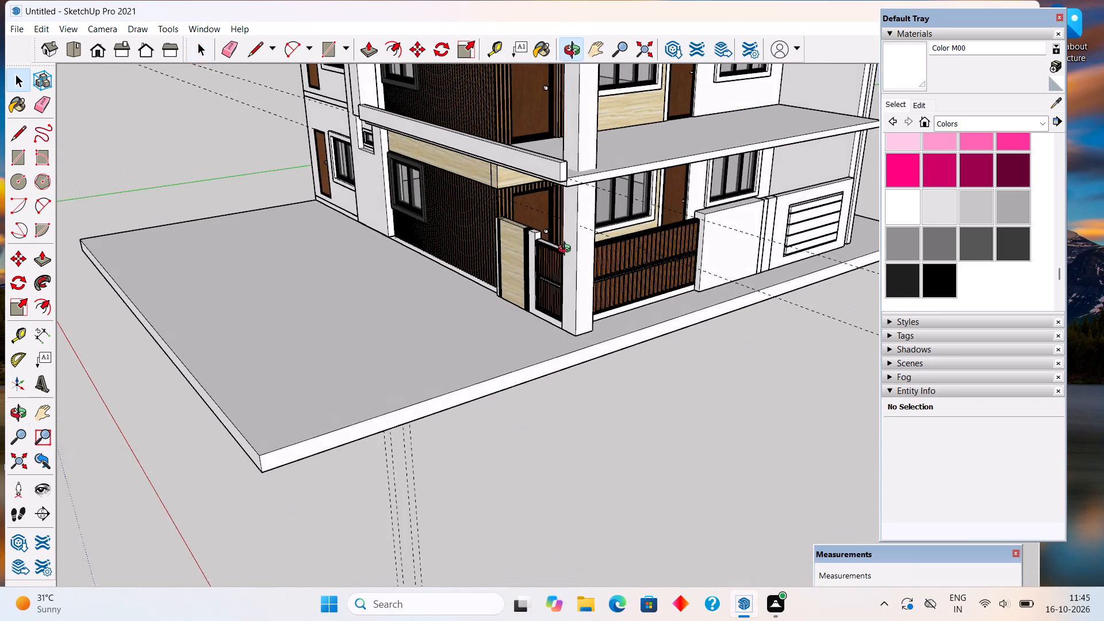
middle_click_drag(567, 250, 808, 263)
scroll(677, 210, "up", 6)
scroll(736, 124, "up", 1)
scroll(724, 114, "down", 7)
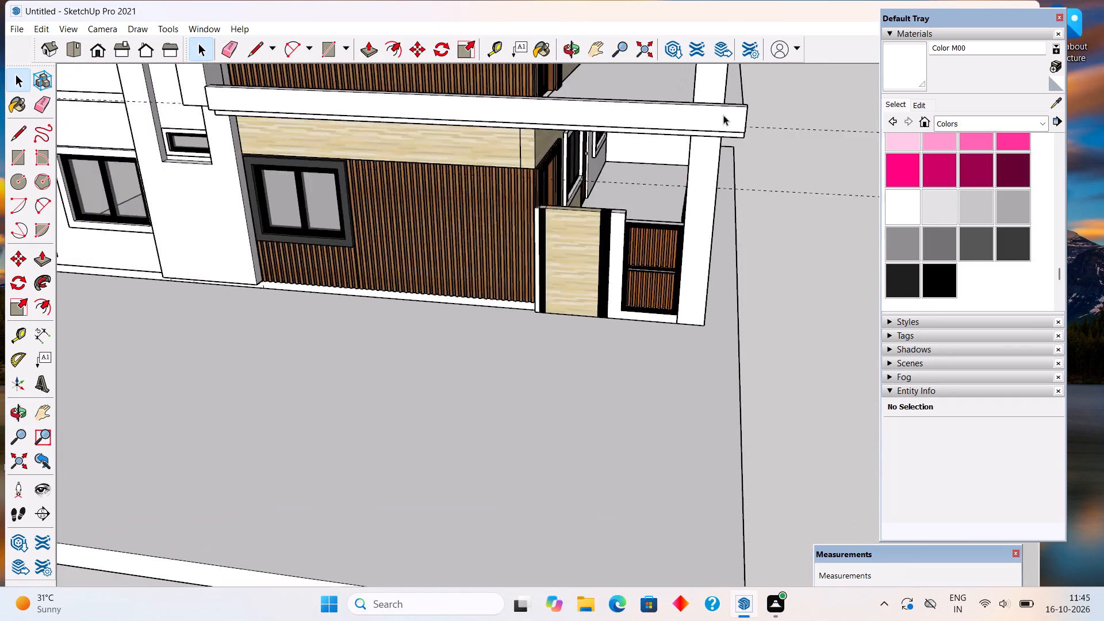
scroll(723, 115, "down", 5)
scroll(687, 72, "up", 14)
middle_click_drag(773, 223, 752, 141)
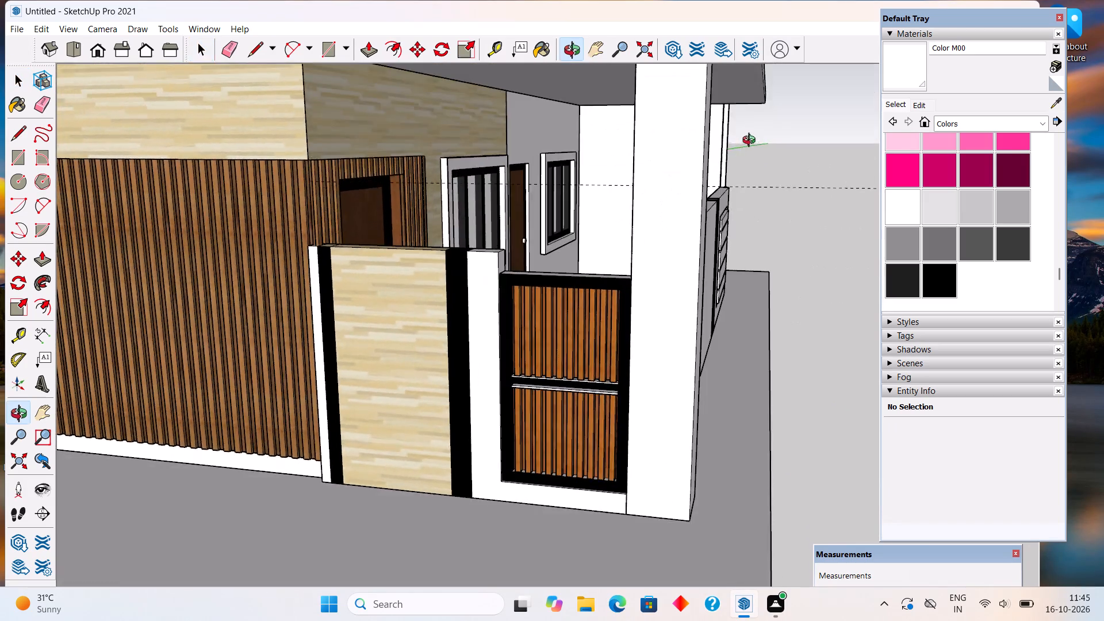
middle_click_drag(752, 141, 558, 244)
scroll(600, 342, "down", 9)
middle_click_drag(473, 264, 425, 131)
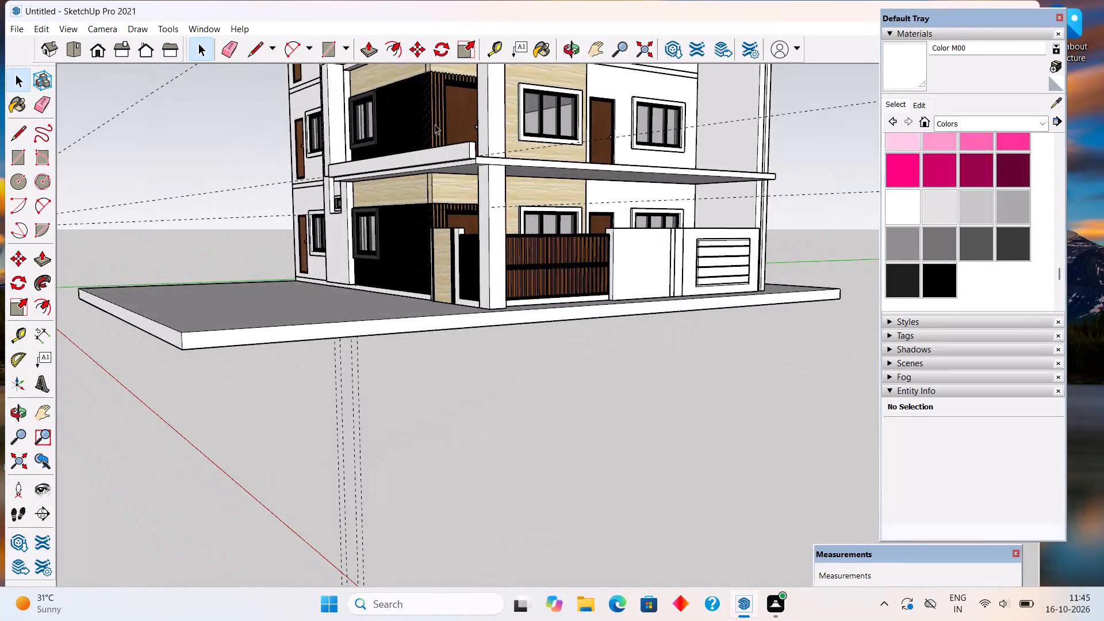
scroll(450, 123, "up", 12)
middle_click_drag(496, 196, 477, 144)
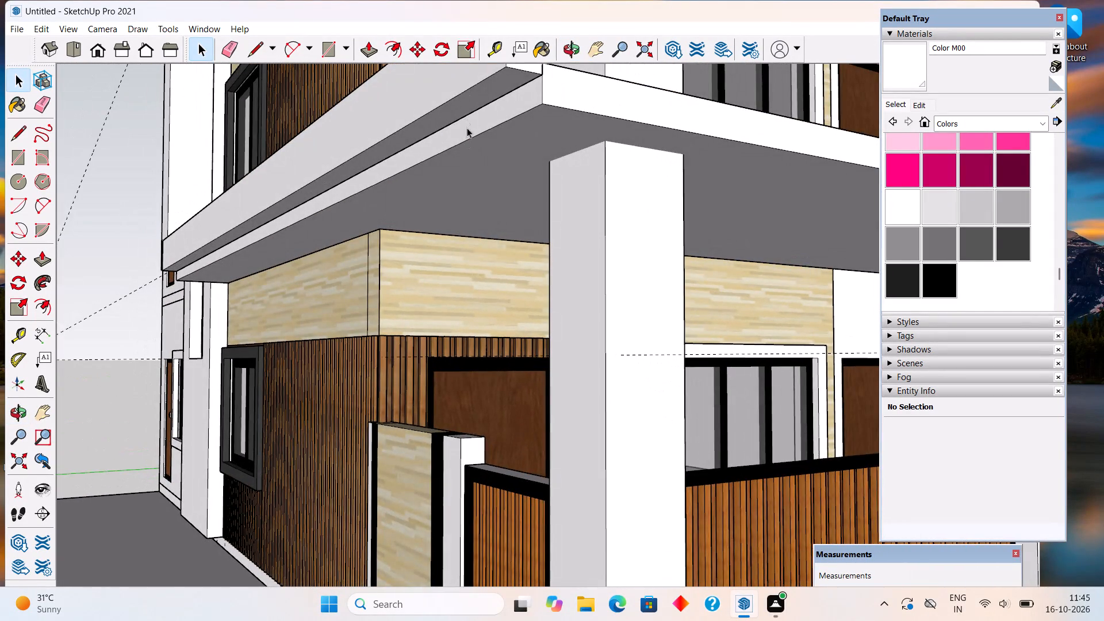
left_click(472, 105)
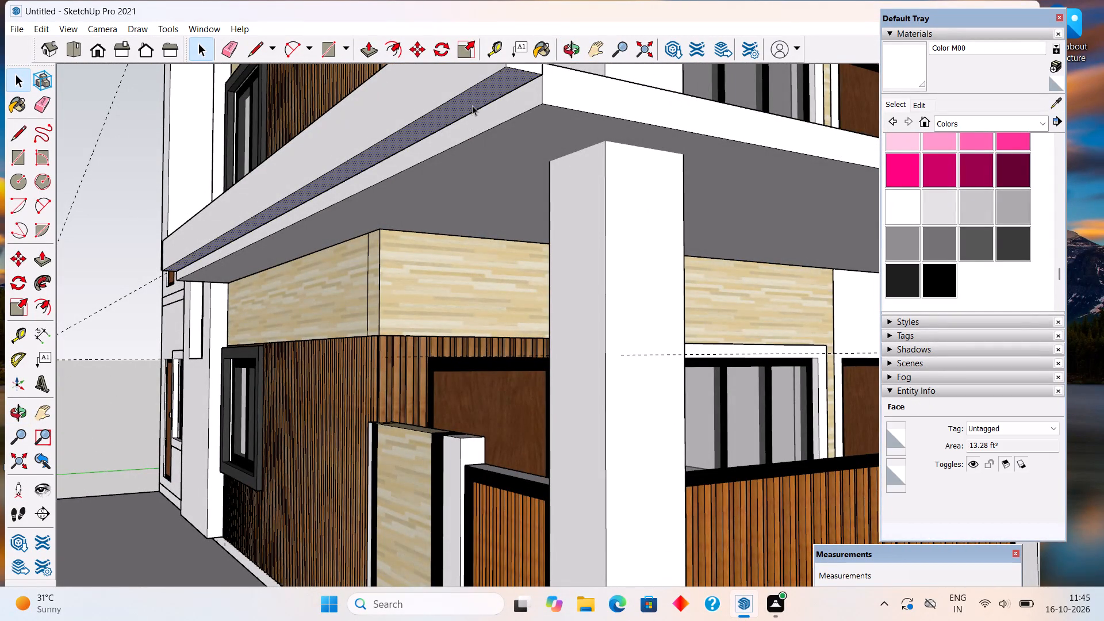
key("p")
left_click(472, 105)
left_click(511, 121)
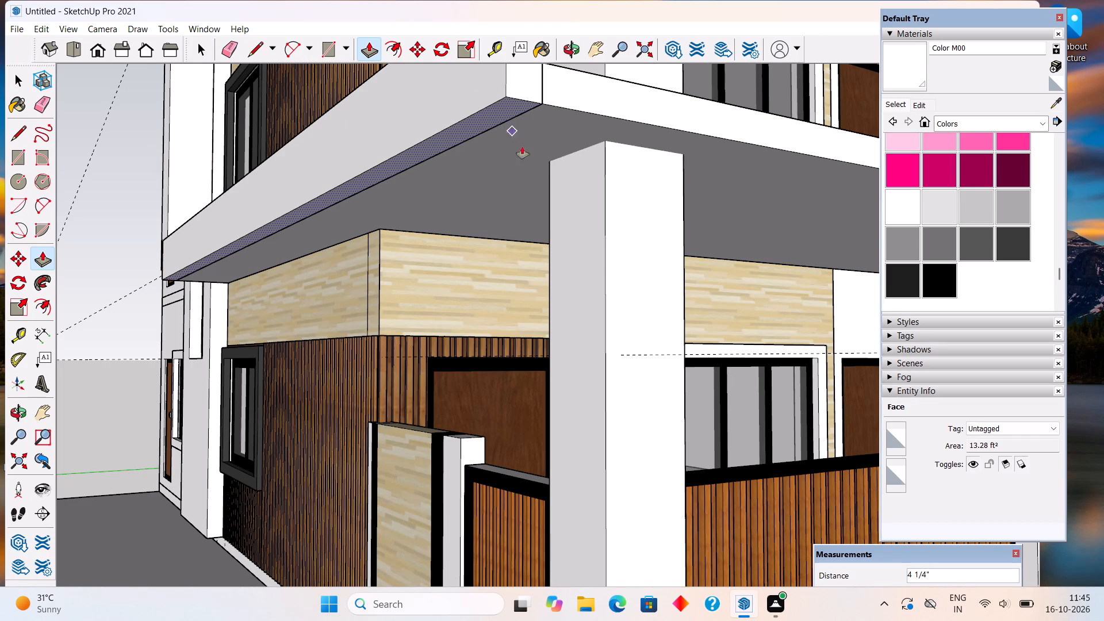
key("space")
scroll(573, 149, "down", 11)
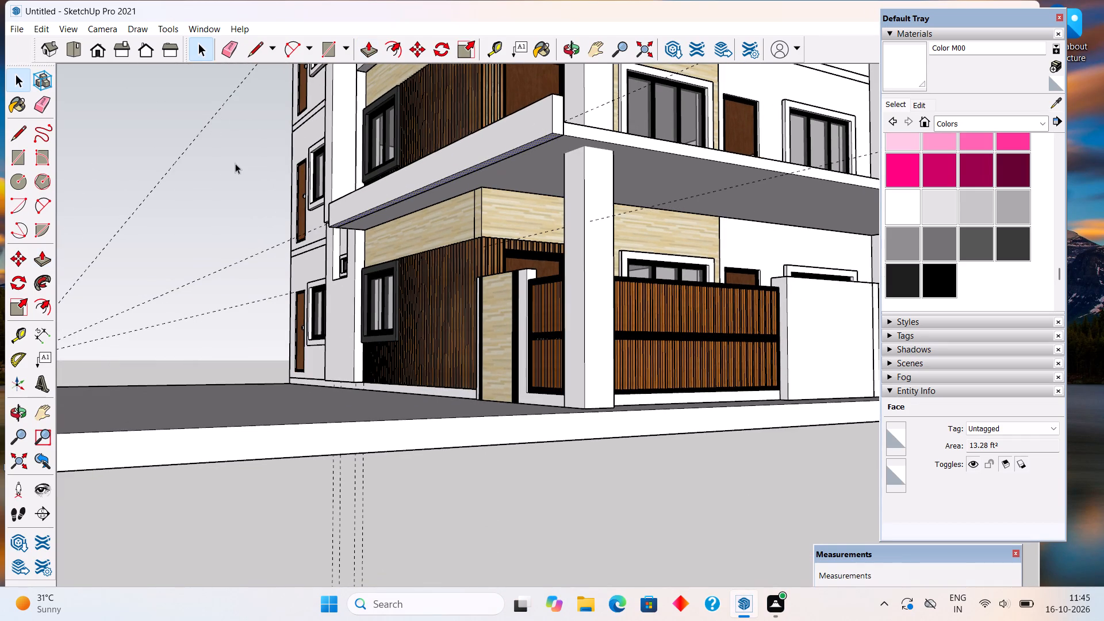
left_click(235, 163)
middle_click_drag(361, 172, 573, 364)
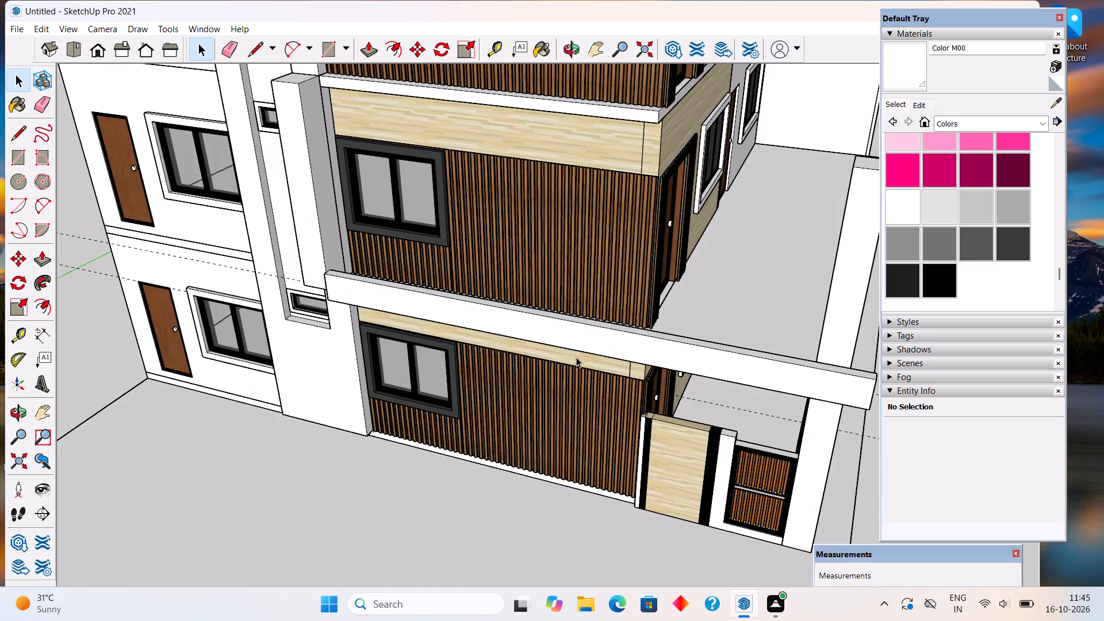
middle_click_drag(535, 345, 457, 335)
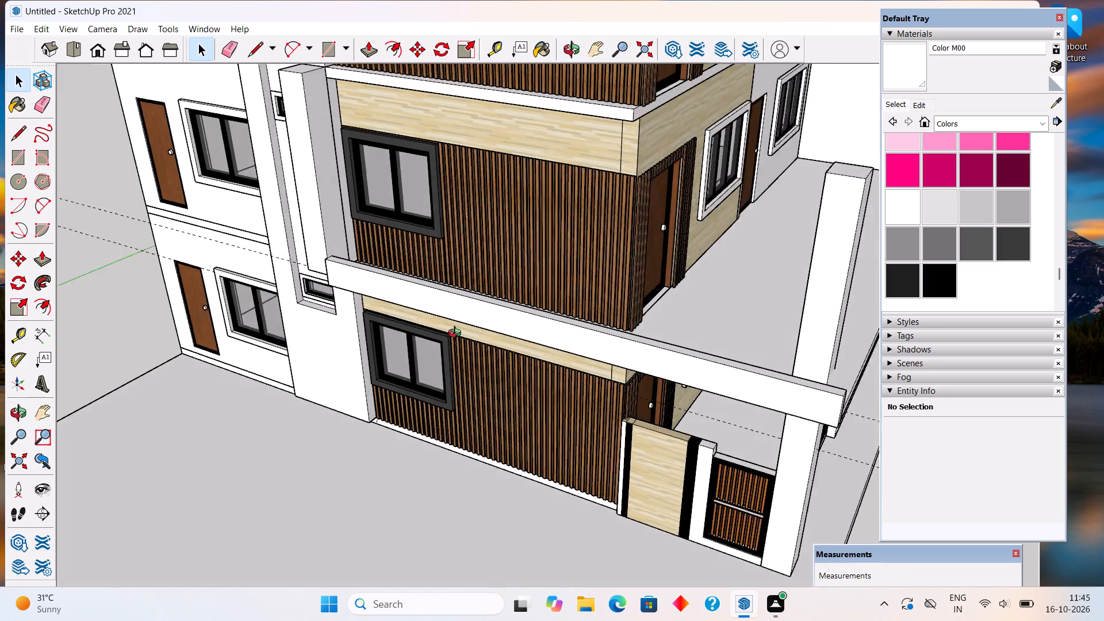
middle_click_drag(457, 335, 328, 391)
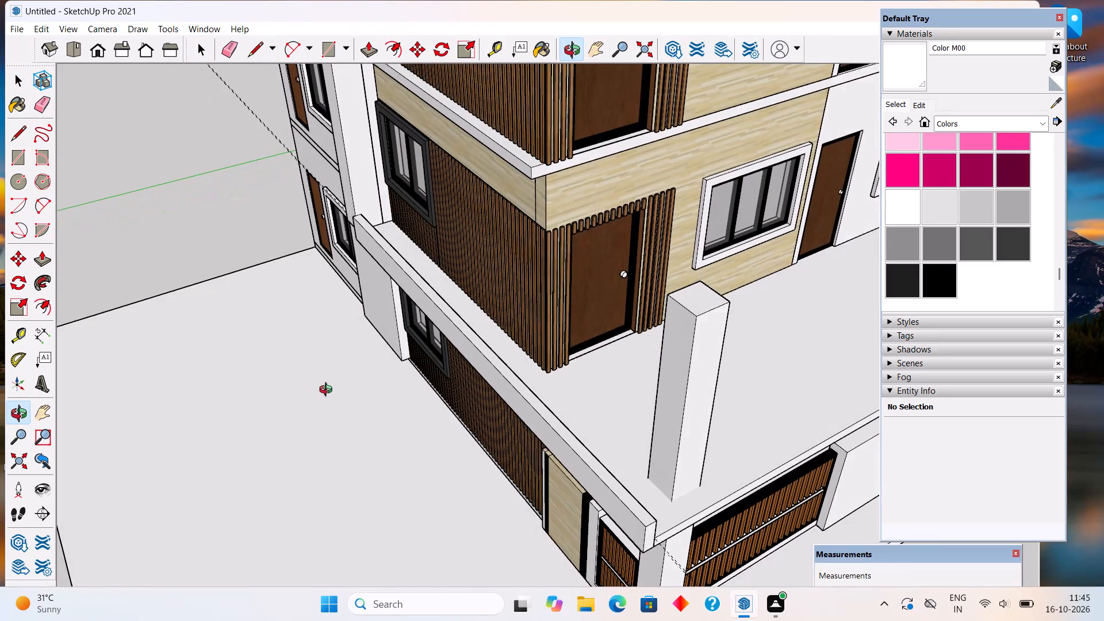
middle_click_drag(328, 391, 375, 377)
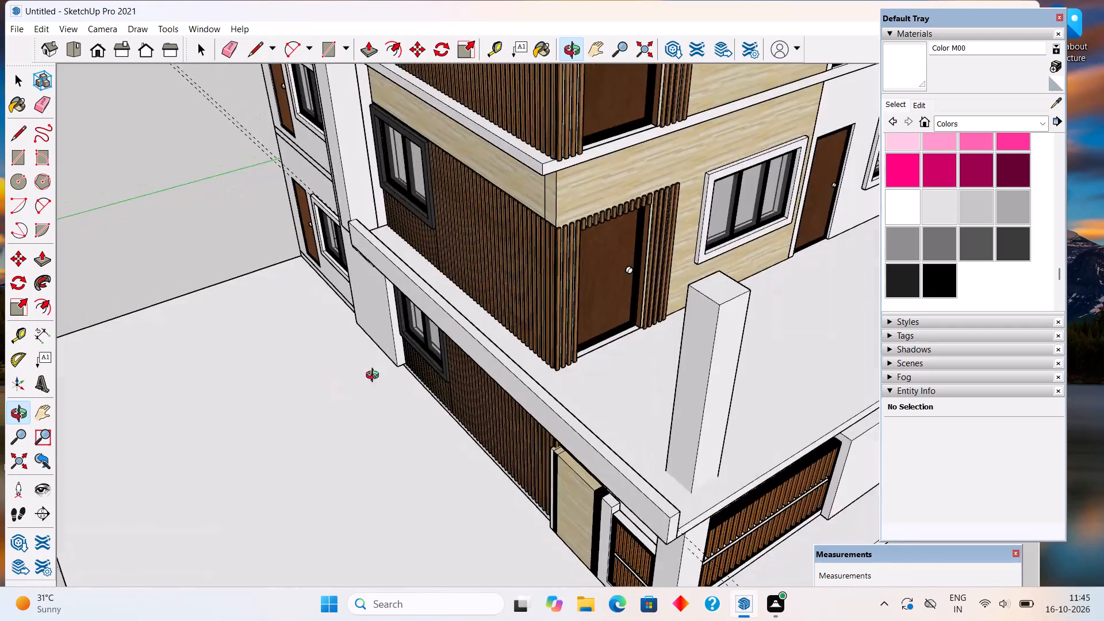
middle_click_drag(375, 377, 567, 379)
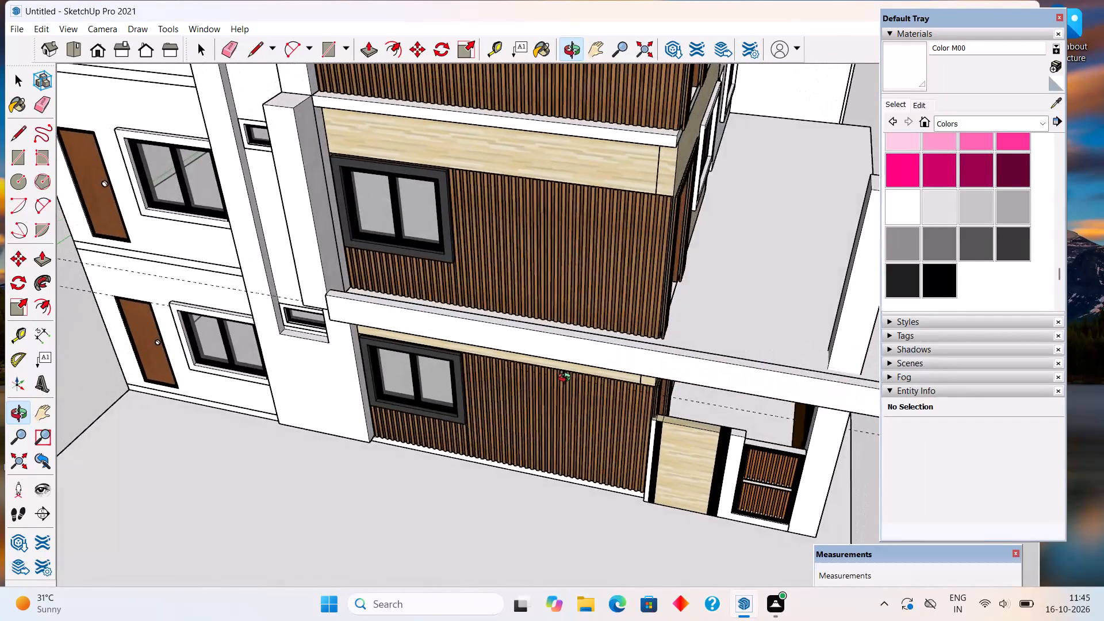
Undo the parapet's push-pulls and base strip until the whole parapet is removed from the terrace slab's edge.
middle_click_drag(567, 379, 389, 379)
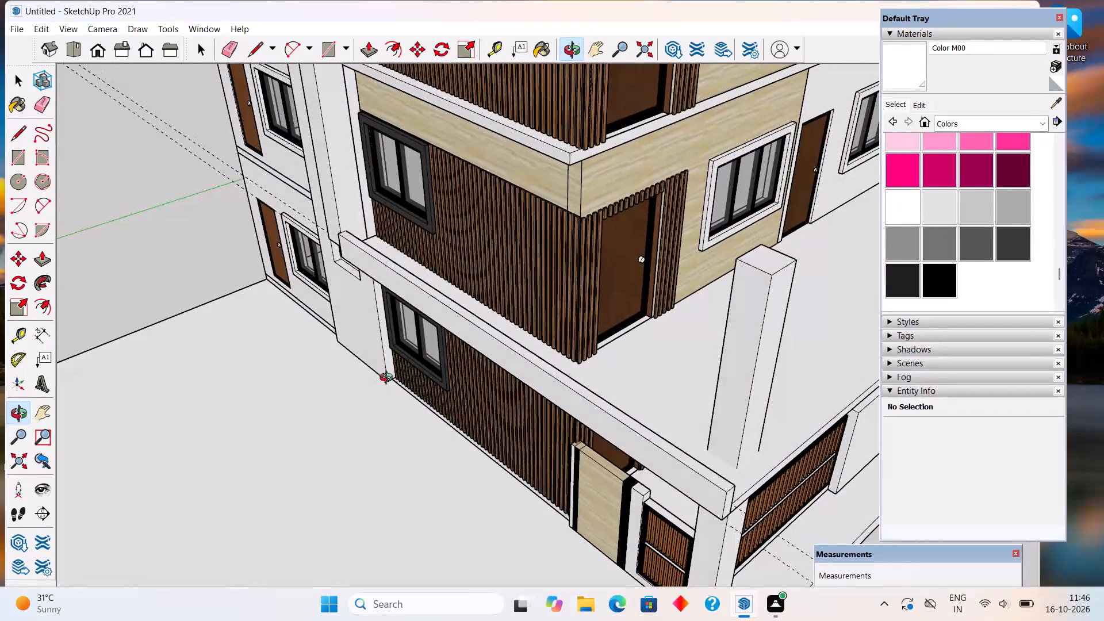
middle_click_drag(389, 379, 397, 374)
key("ctrl+z")
key("ctrl+z")
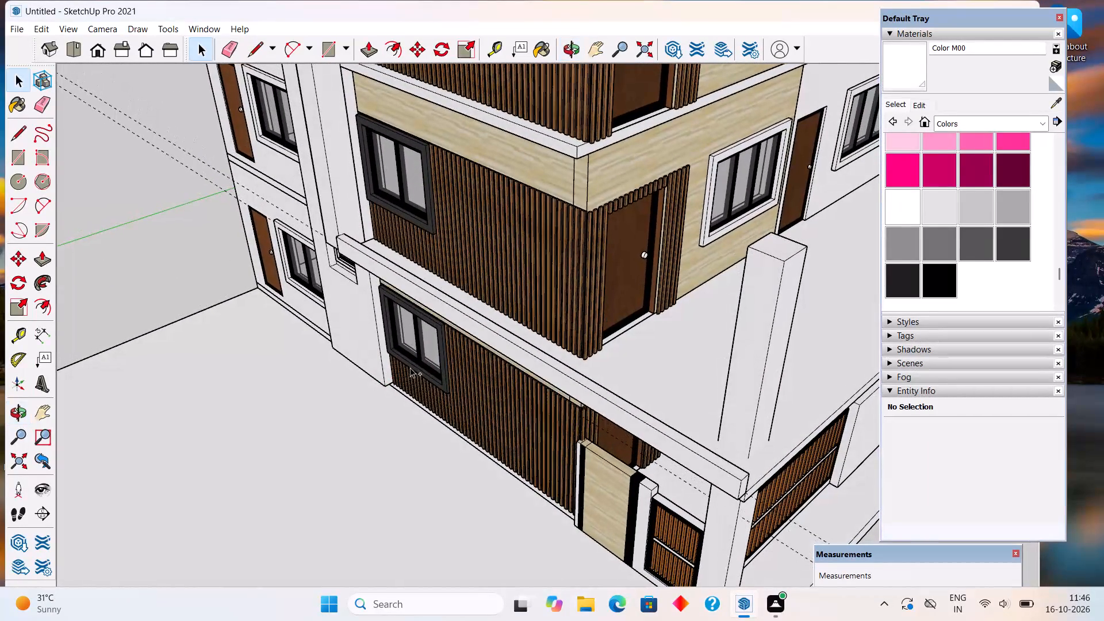
key("ctrl+z")
key("ctrl+z")
key("ctrl+z")
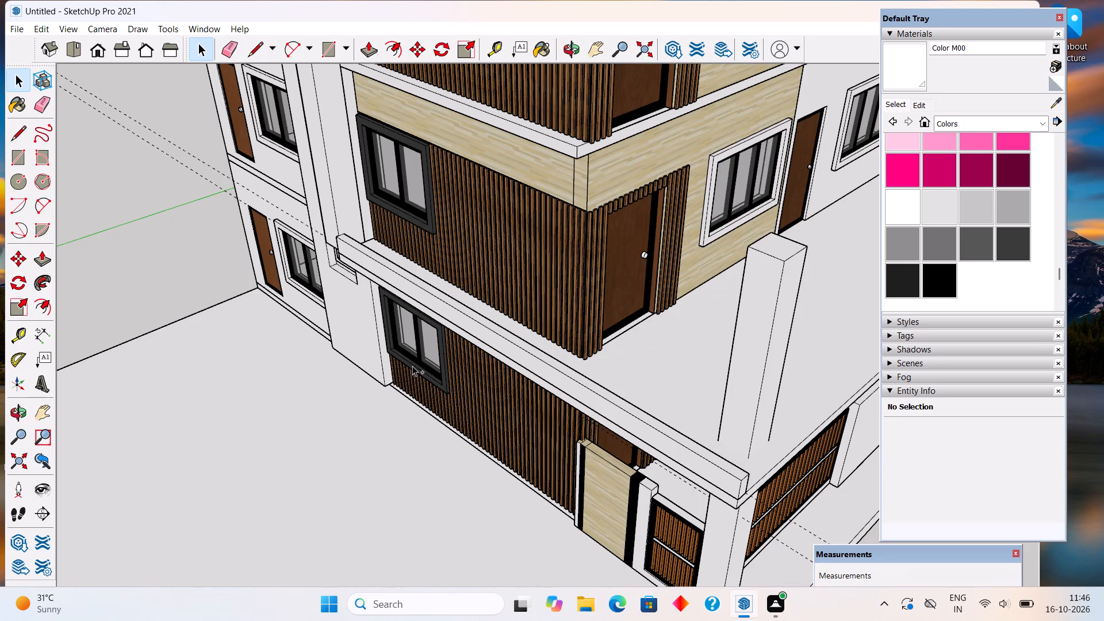
key("ctrl+z")
key("ctrl+z")
key("ctrl+z")
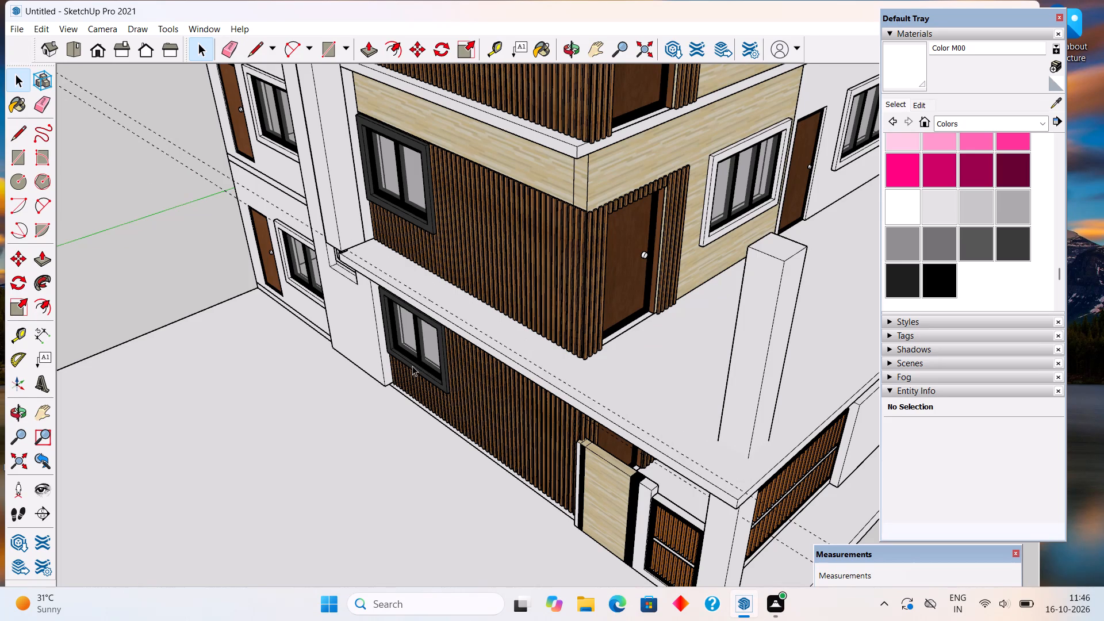
key("ctrl+z")
key("space")
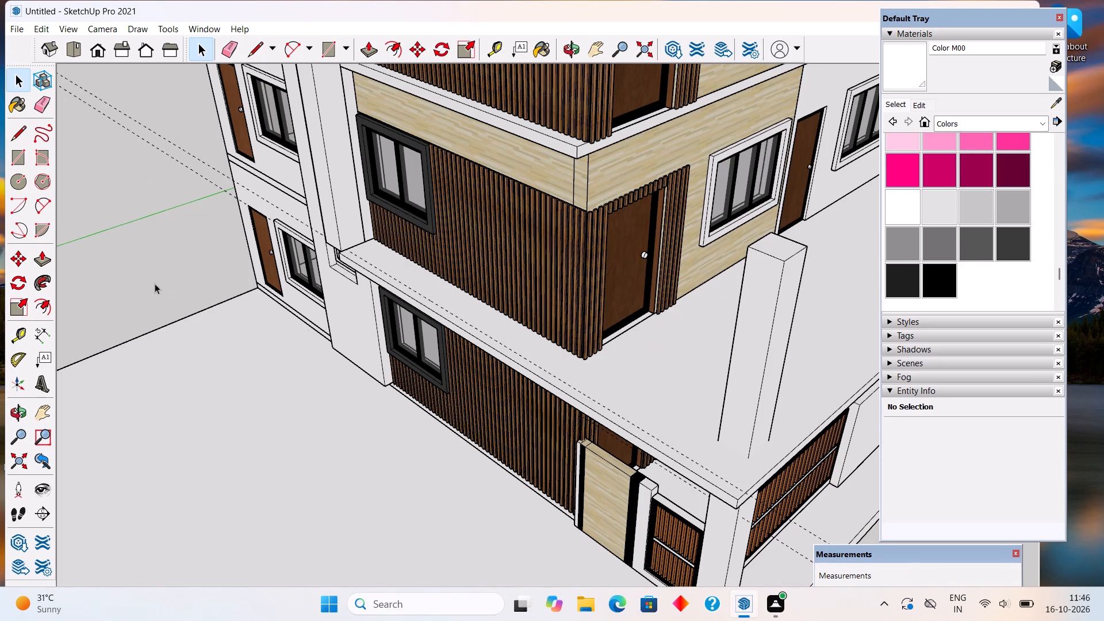
Undo one more edit inside the terrace slab's group and leave the group.
left_click(155, 283)
scroll(314, 248, "up", 17)
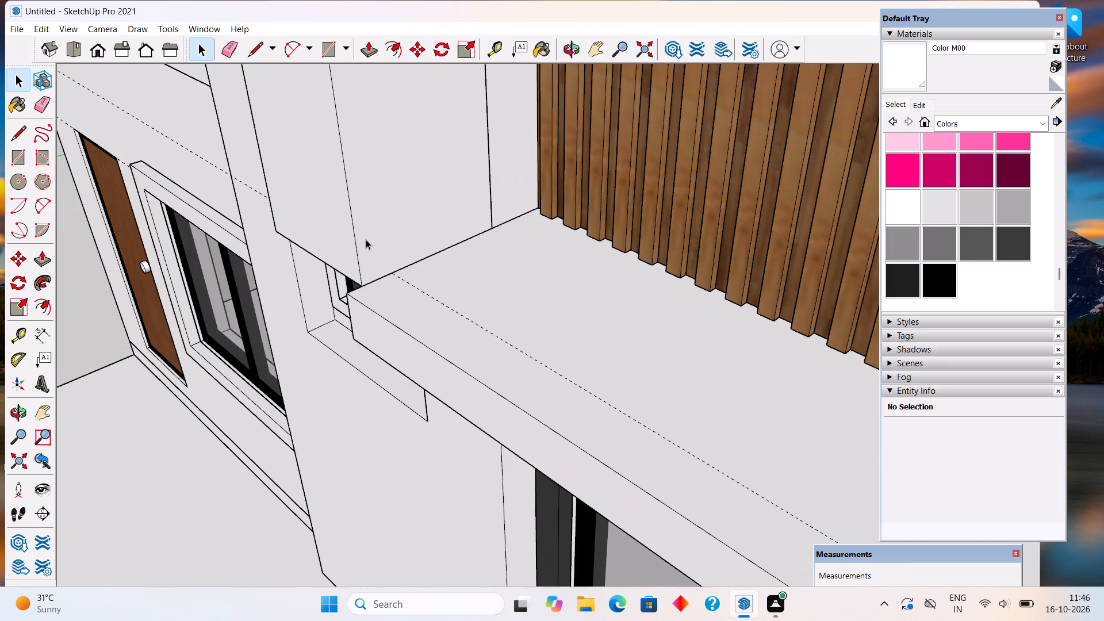
scroll(366, 239, "up", 3)
scroll(390, 299, "up", 1)
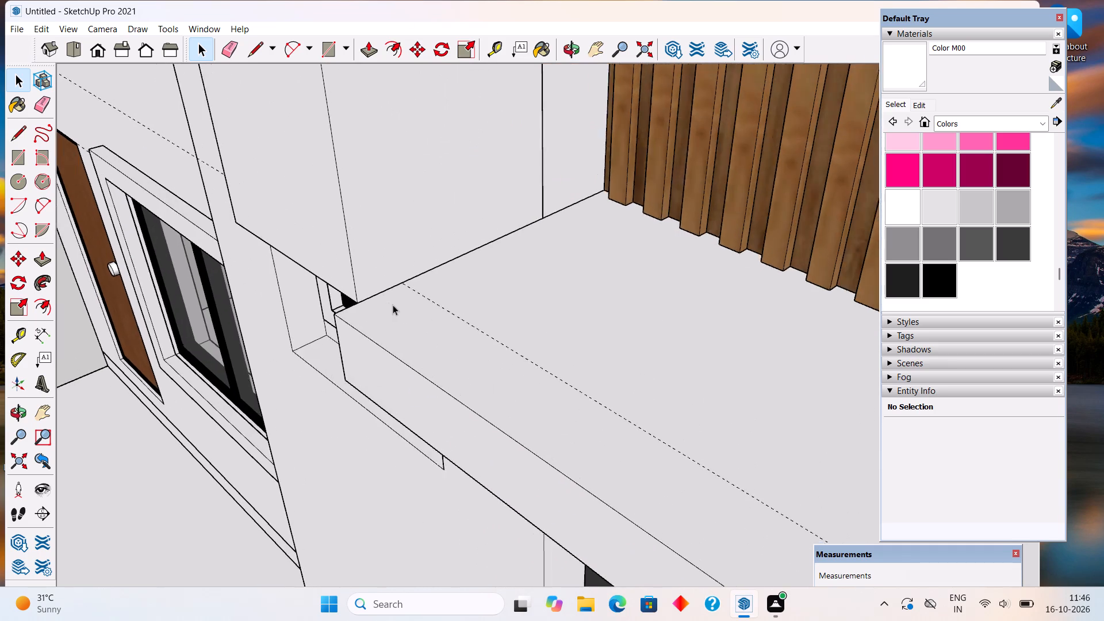
scroll(393, 305, "up", 3)
key("ctrl+z")
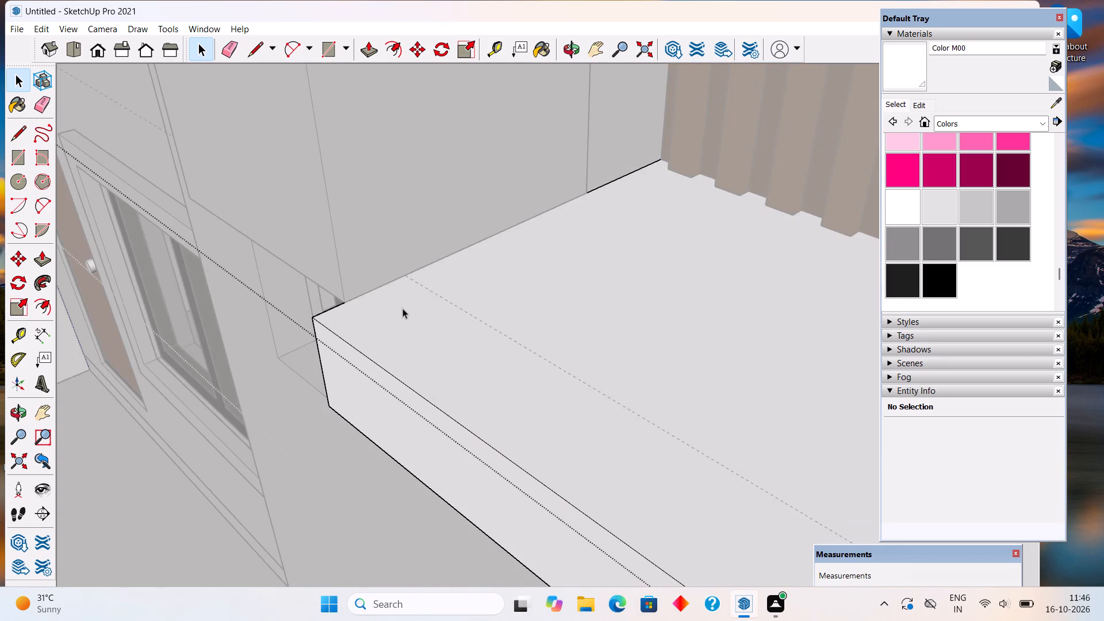
scroll(402, 308, "down", 10)
left_click(75, 320)
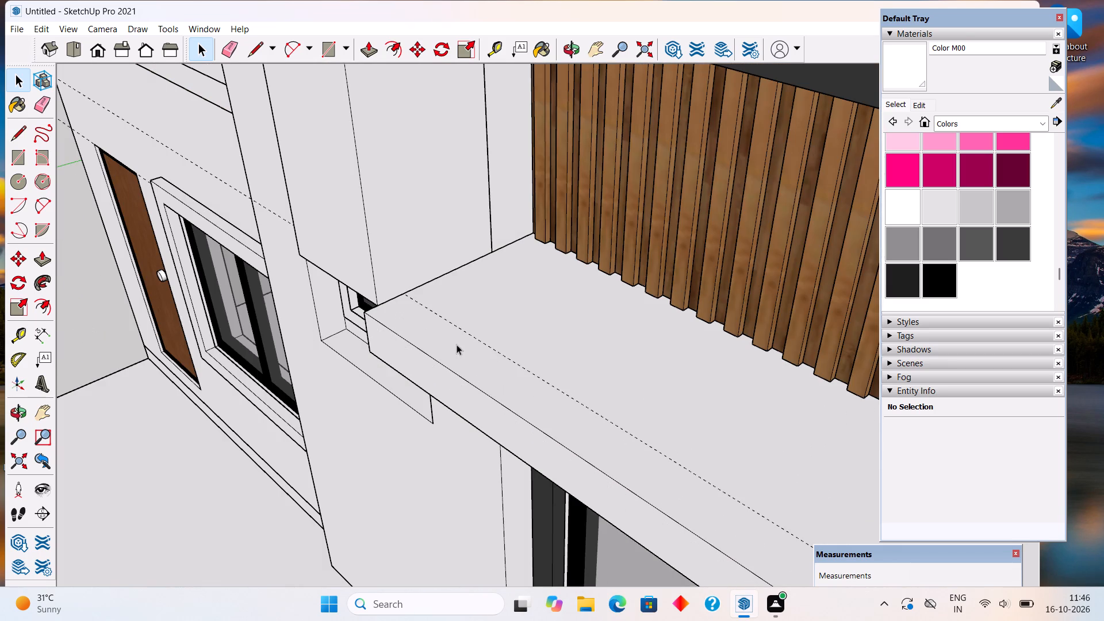
Delete the existing guide line running along the top of the terrace slab.
left_click(480, 338)
left_click(489, 347)
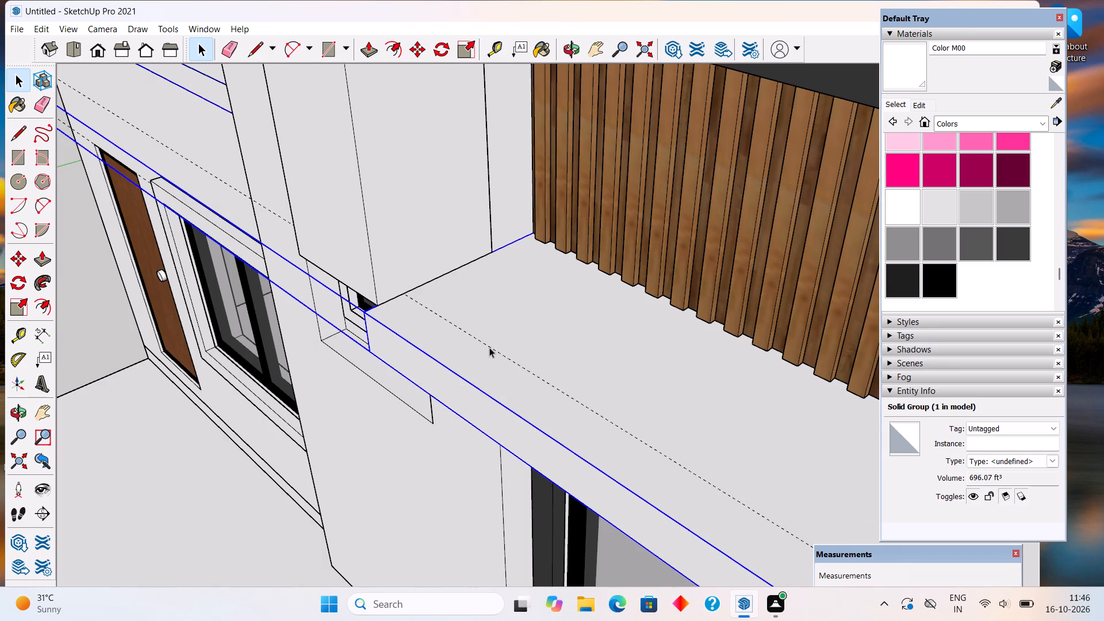
key("Delete")
Place a guide line on the terrace slab 2" in from its front edge, aligned with the vertical block's corner.
middle_click_drag(465, 332, 396, 385)
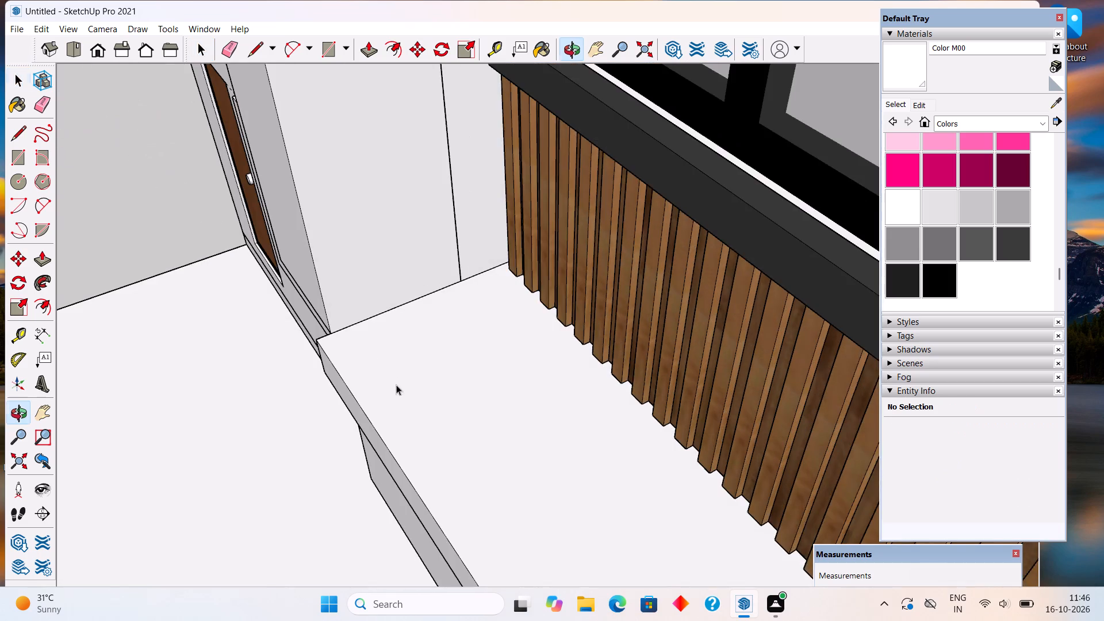
scroll(345, 332, "down", 1)
scroll(341, 328, "up", 11)
key("r")
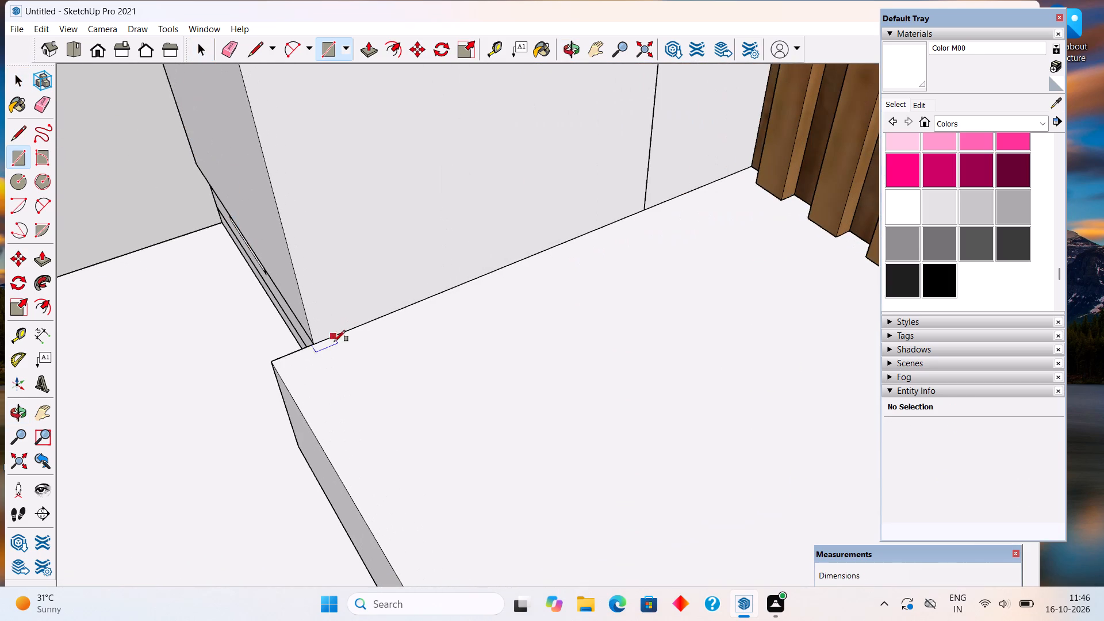
scroll(321, 347, "up", 4)
key("t")
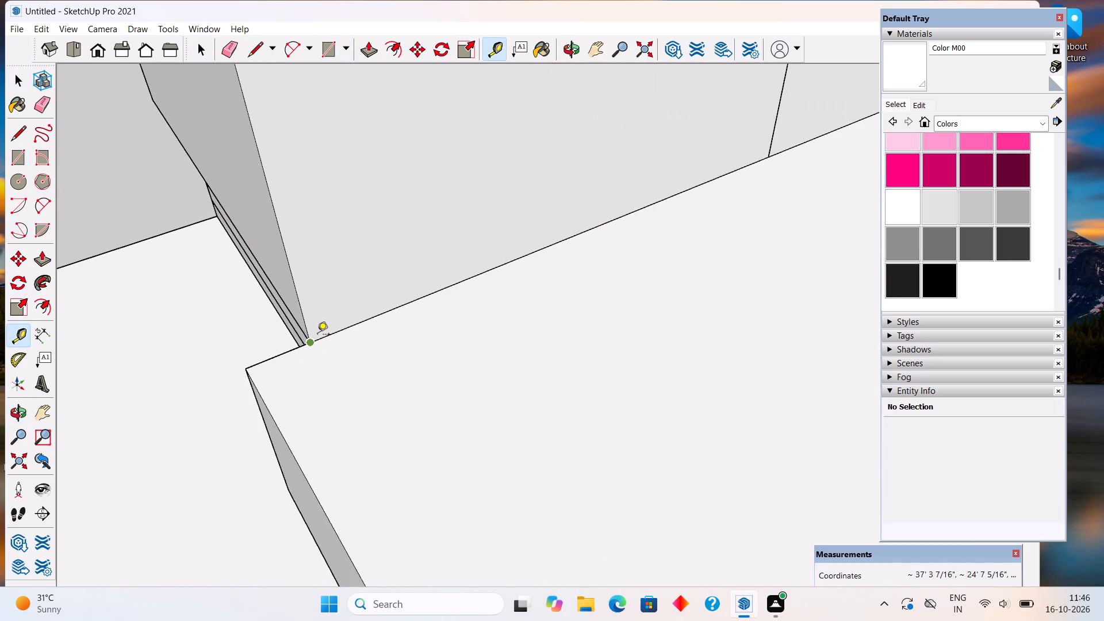
left_click(279, 431)
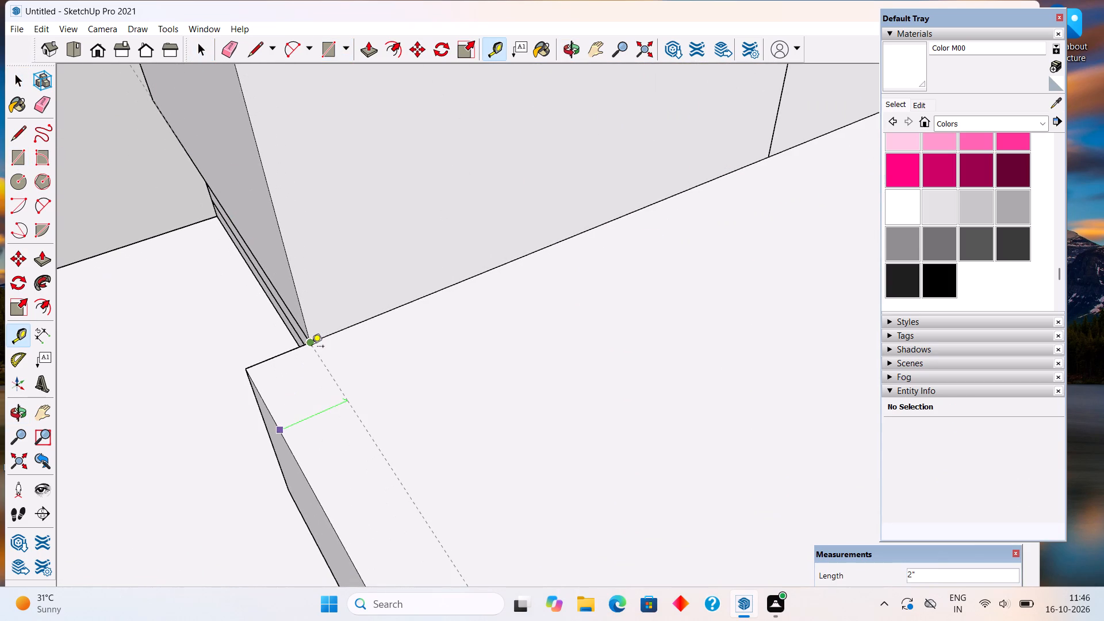
left_click(312, 346)
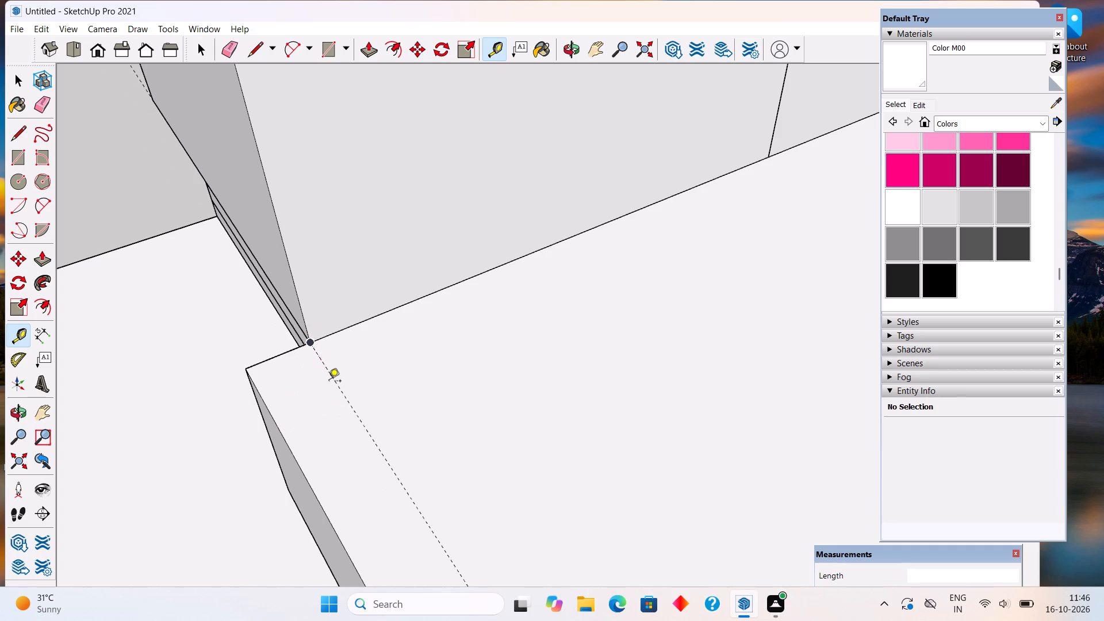
Place a second parallel guide line on the terrace slab, 6" inward from the first guide.
left_click(363, 426)
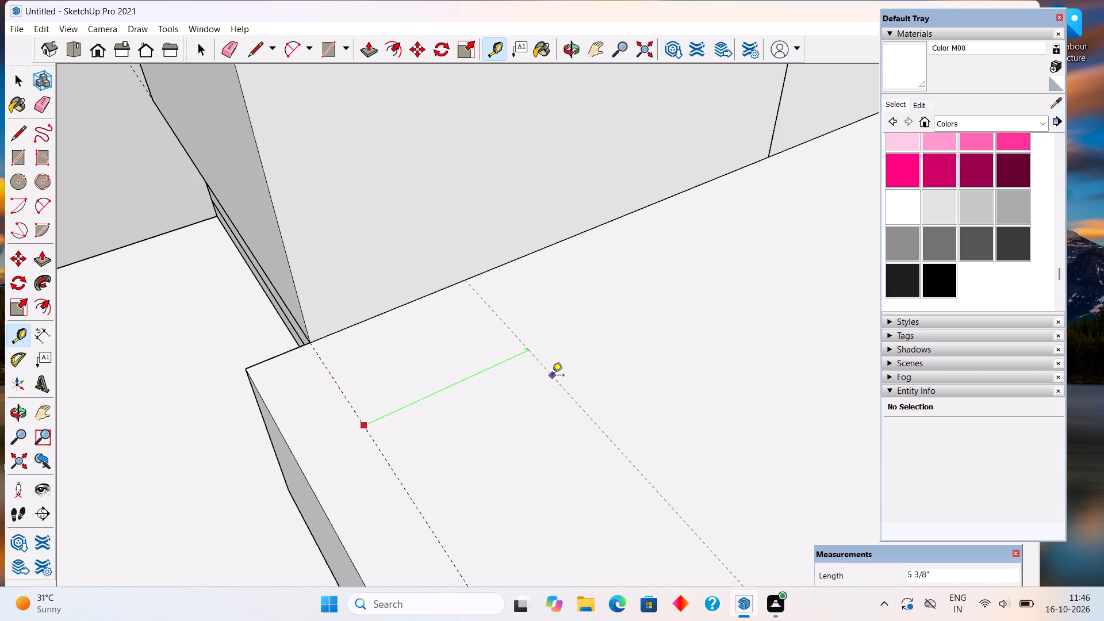
scroll(552, 376, "down", 20)
scroll(552, 376, "down", 3)
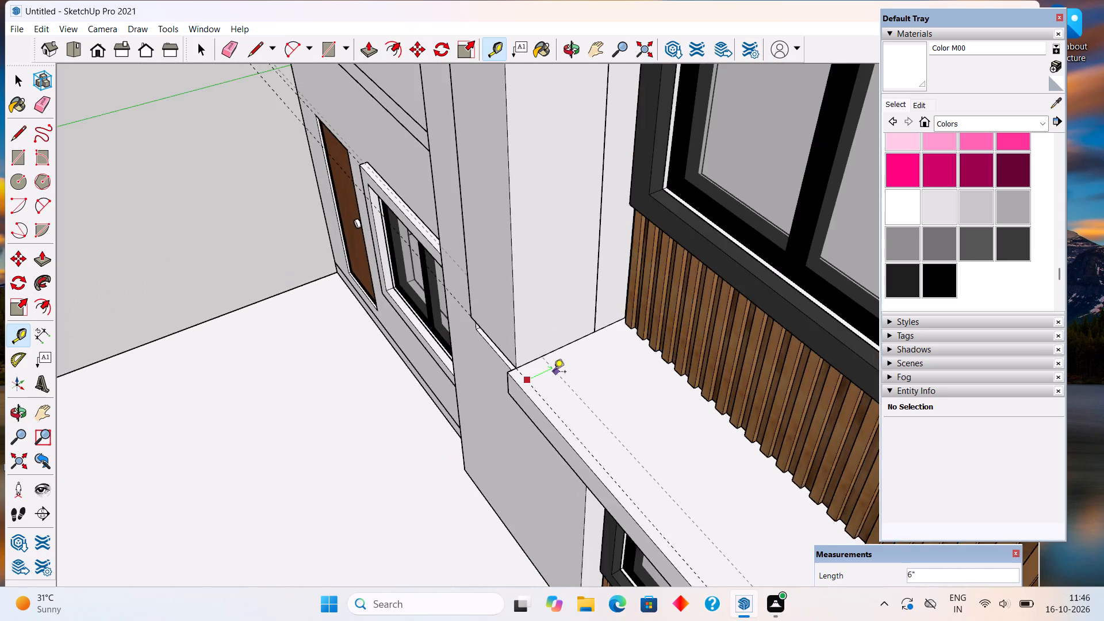
scroll(554, 373, "down", 9)
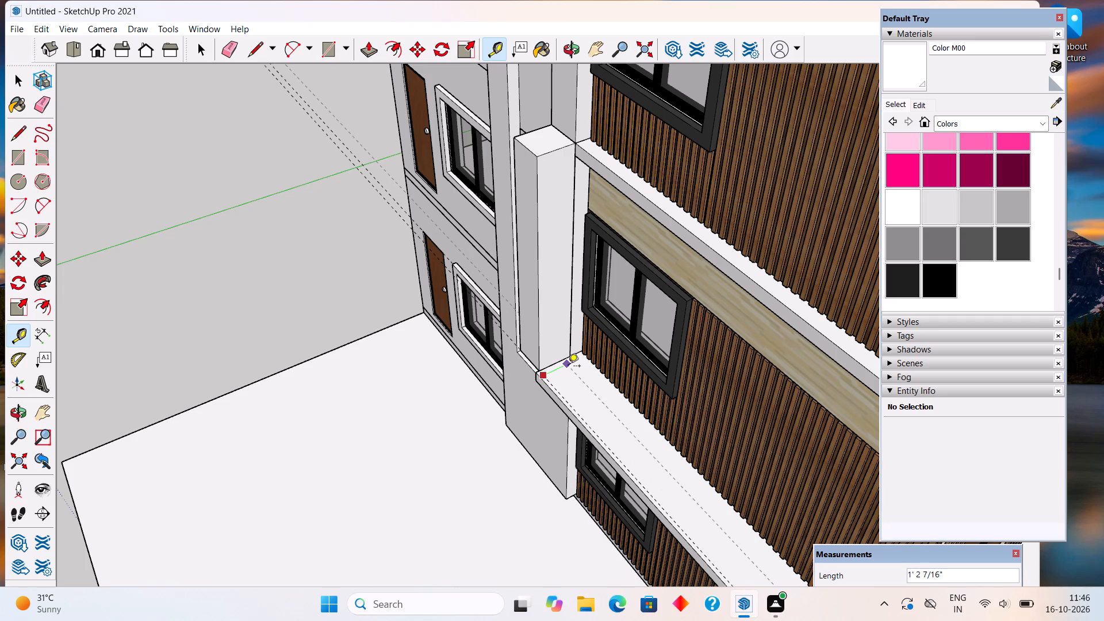
type("6\"")
key("Return")
key("space")
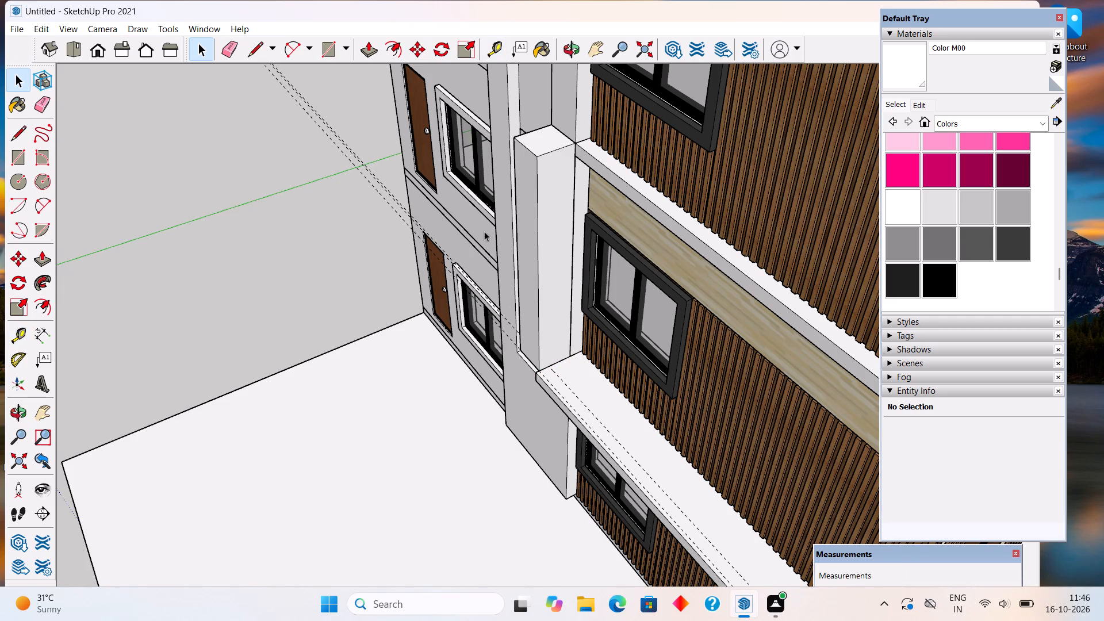
Select all geometry of the vertical block between the ledges and make it a group.
scroll(482, 326, "up", 6)
left_click(630, 365)
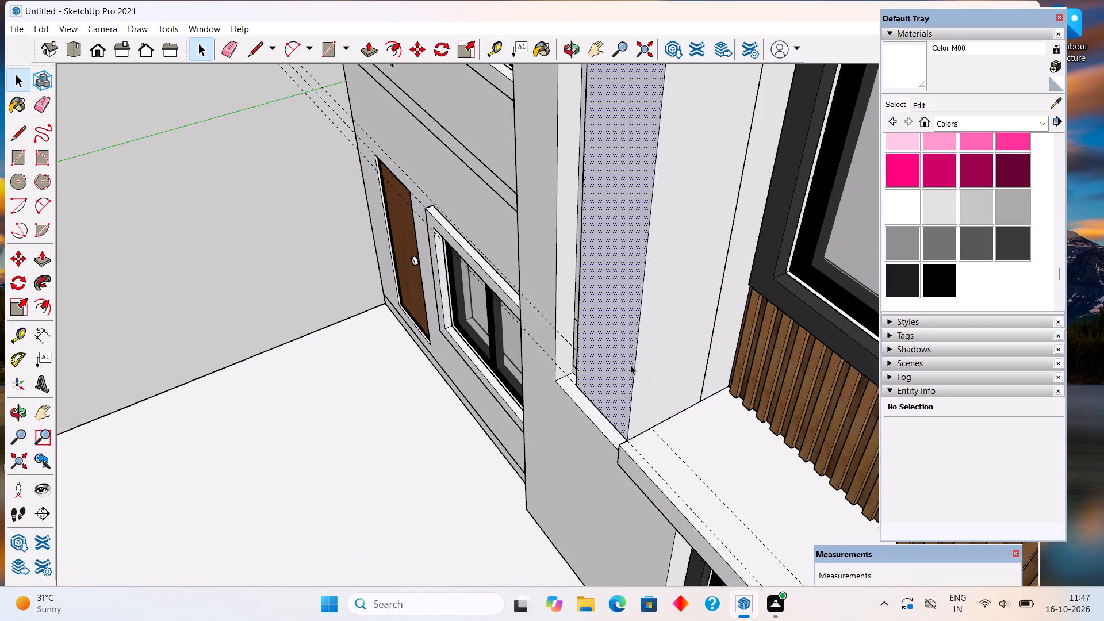
triple_click(630, 365)
scroll(630, 365, "down", 5)
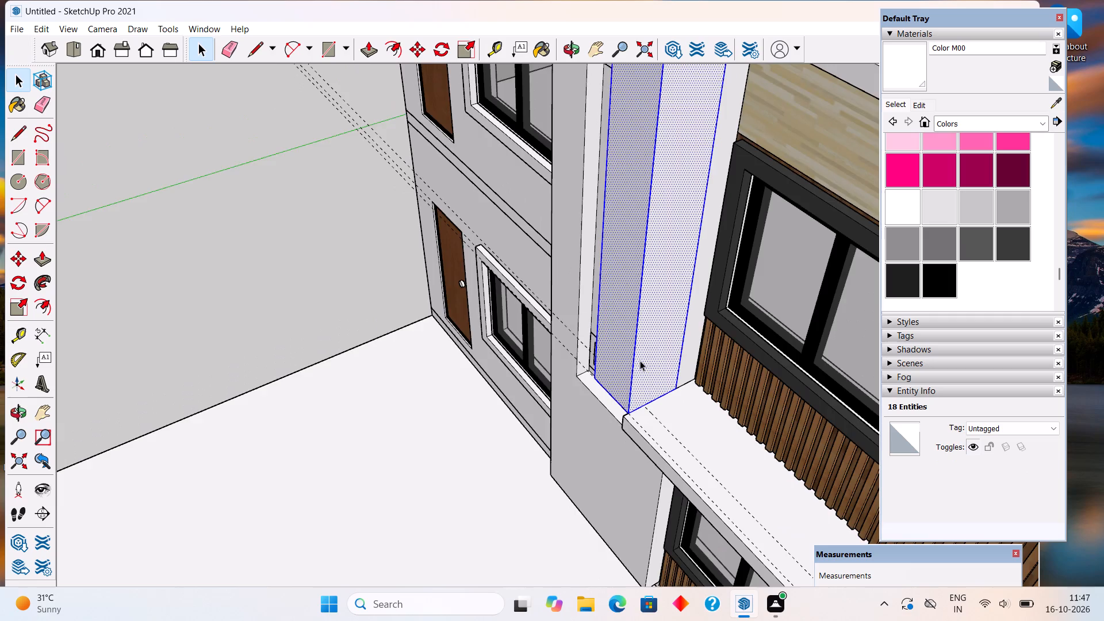
scroll(640, 364, "down", 5)
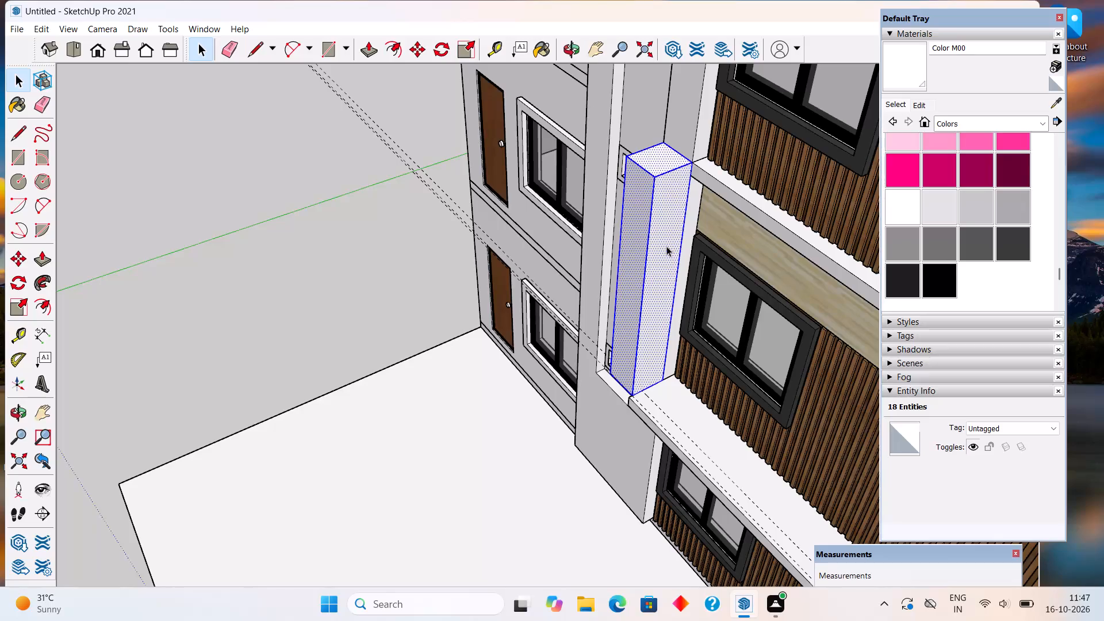
right_click(656, 267)
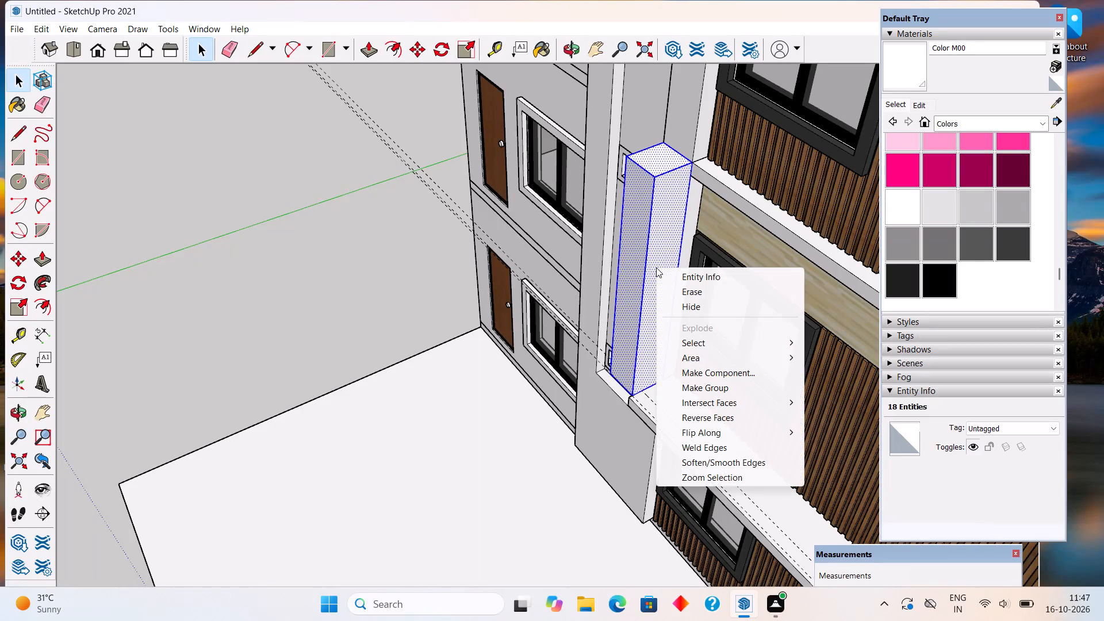
left_click(687, 388)
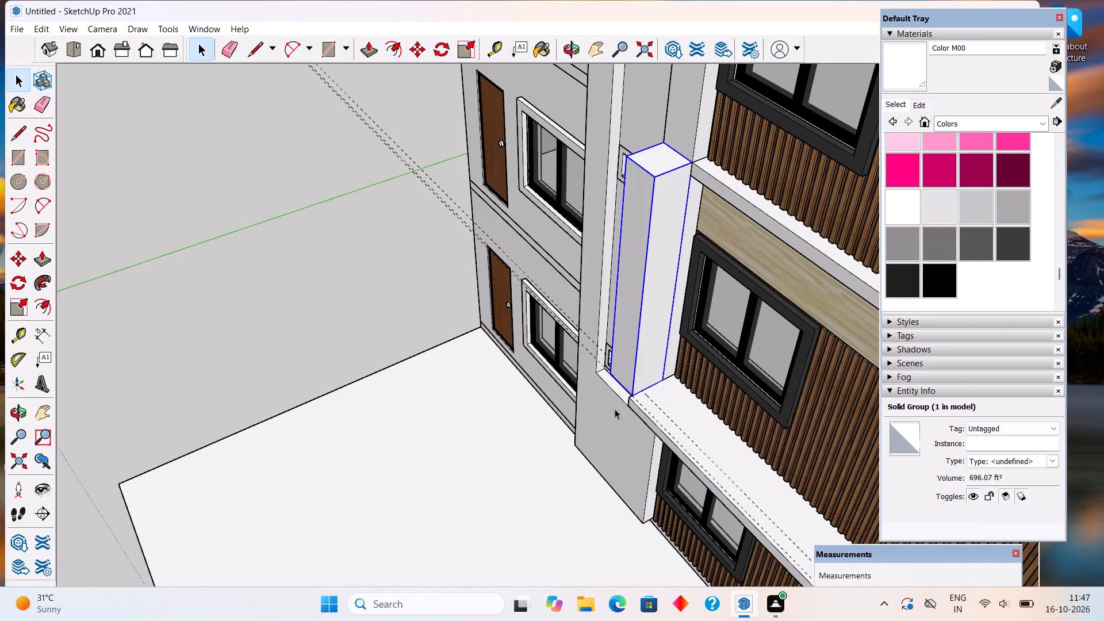
scroll(615, 409, "up", 10)
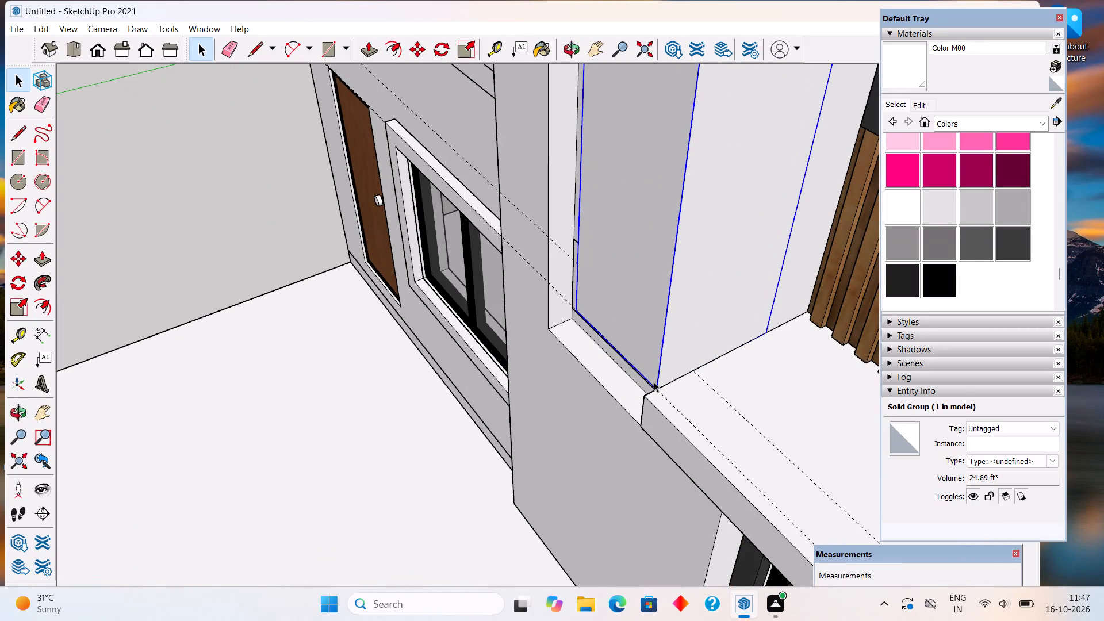
Move the vertical block group straight outward from the facade by about 1' 1".
key("m")
left_click(656, 389)
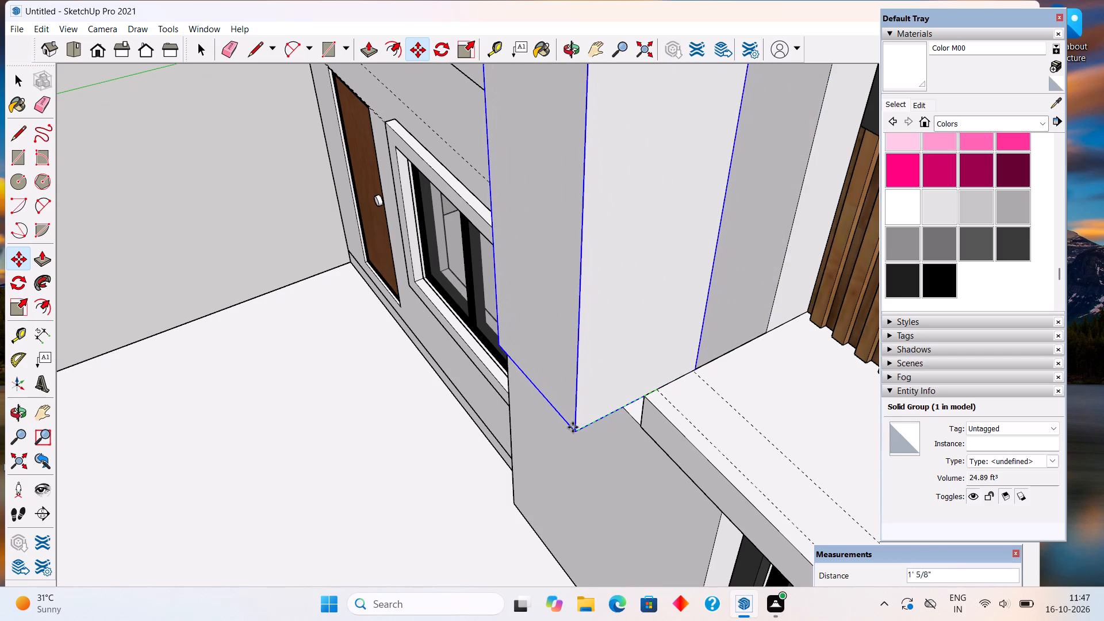
left_click(570, 428)
key("space")
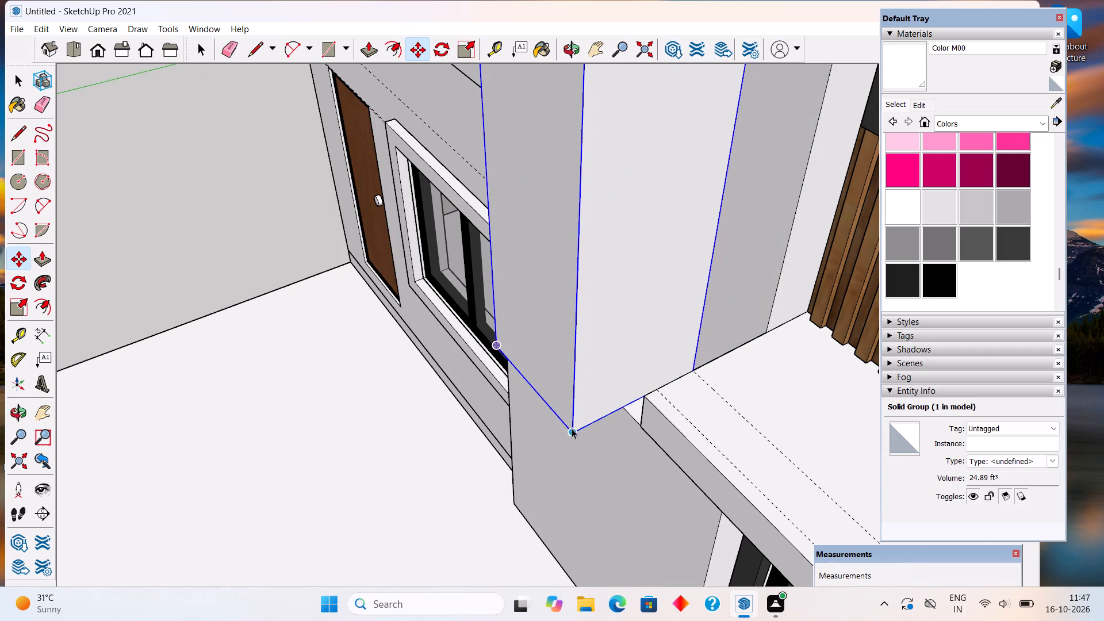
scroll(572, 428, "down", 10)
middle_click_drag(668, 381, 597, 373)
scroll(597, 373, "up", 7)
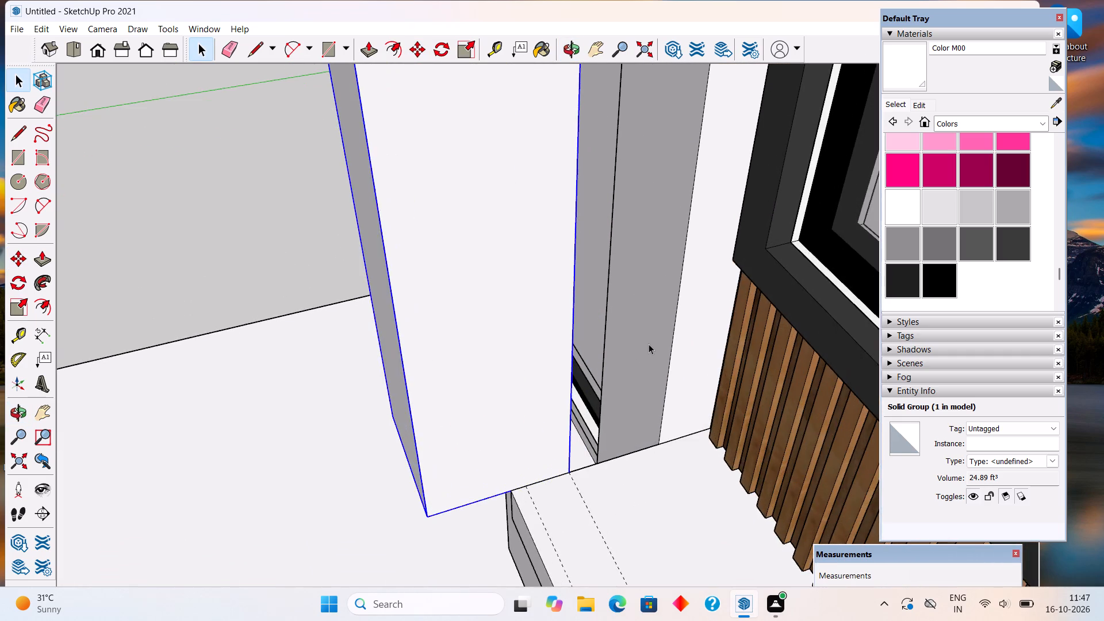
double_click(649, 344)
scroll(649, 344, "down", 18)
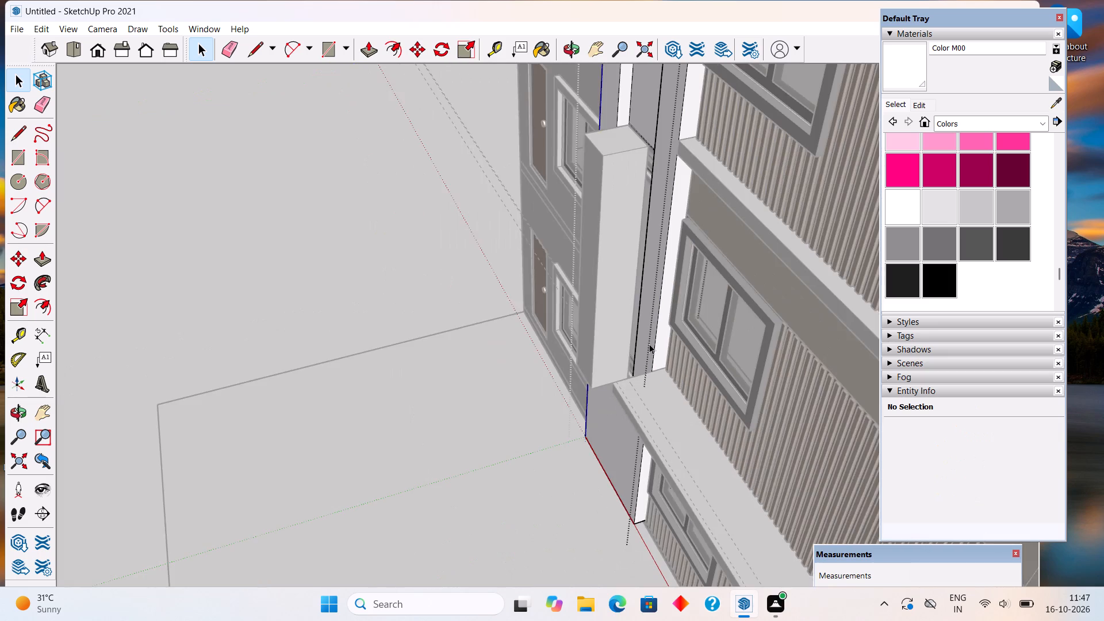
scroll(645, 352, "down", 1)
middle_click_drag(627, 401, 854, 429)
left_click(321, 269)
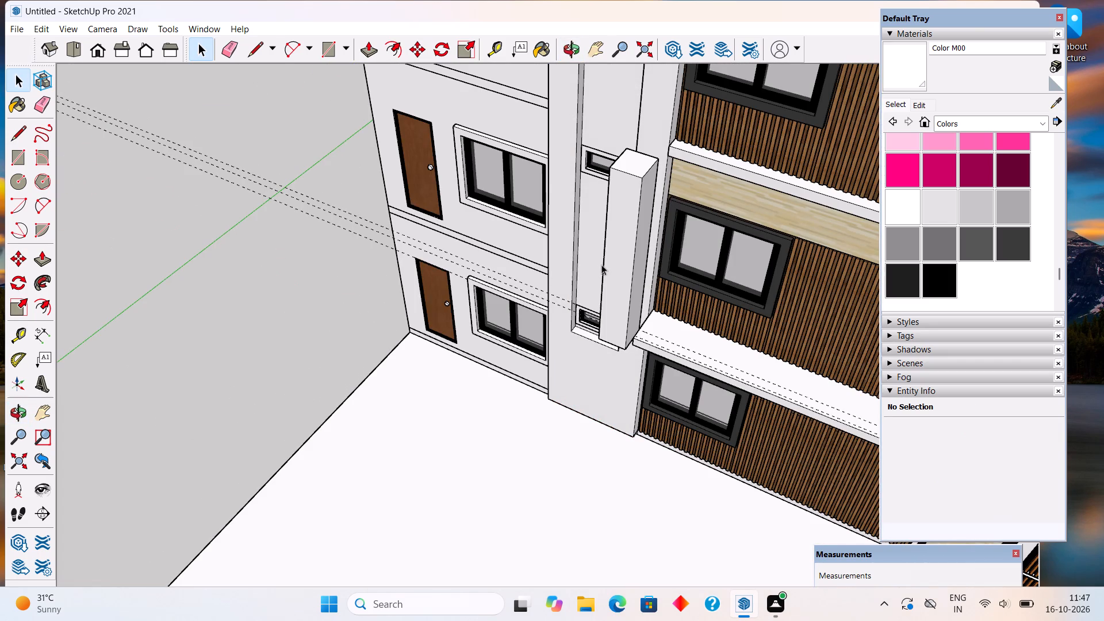
Hide the vertical block group in front of the recessed facade strip.
left_click(608, 262)
right_click(612, 257)
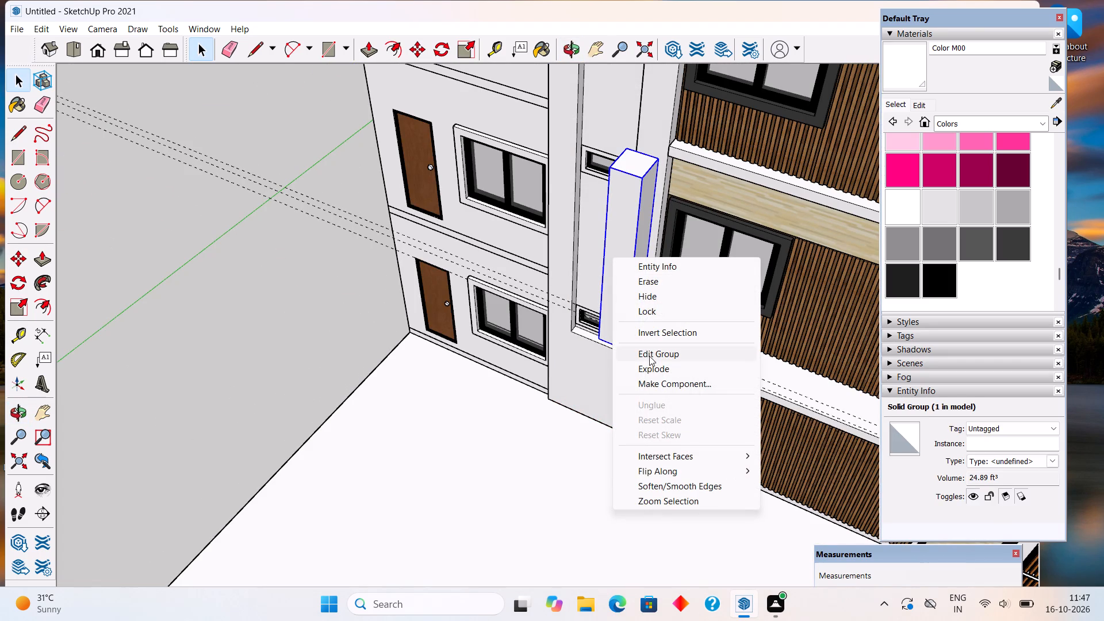
left_click(655, 297)
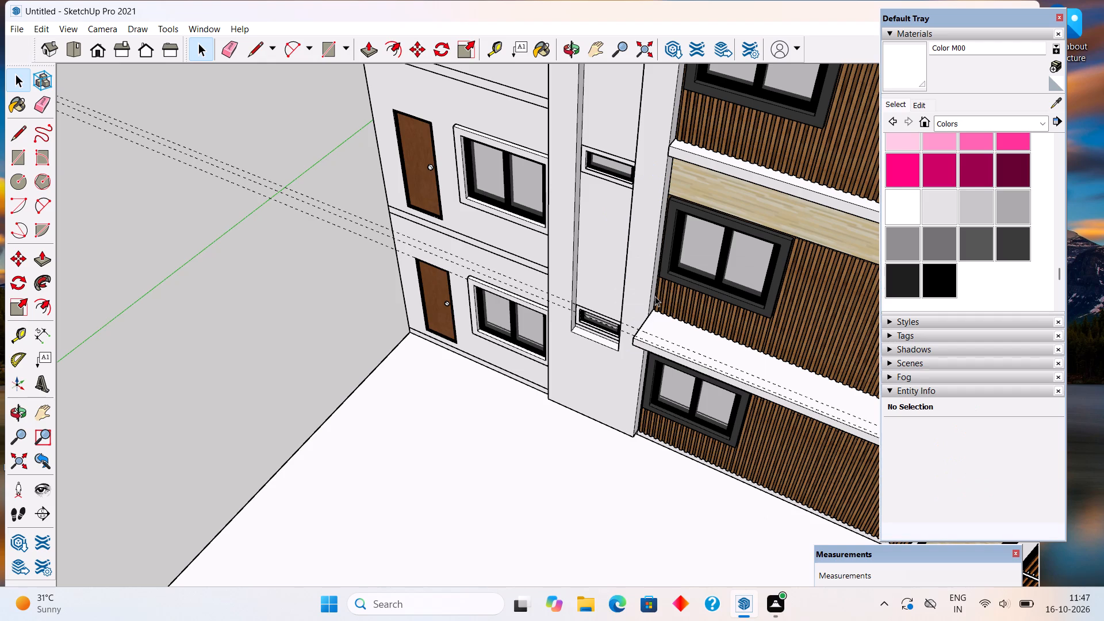
Inside the vertical tower group, draw a horizontal line about 1' 6" long from the lower ledge's corner to the window recess edge.
middle_click_drag(631, 300, 861, 263)
scroll(646, 263, "up", 5)
triple_click(614, 235)
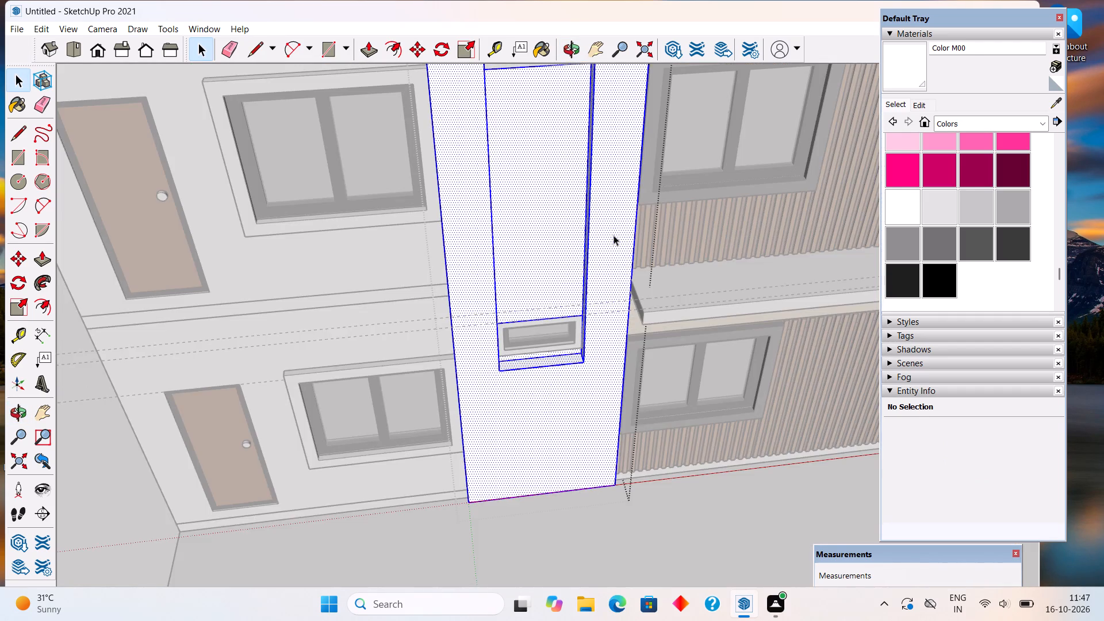
scroll(614, 238, "up", 8)
scroll(646, 325, "up", 3)
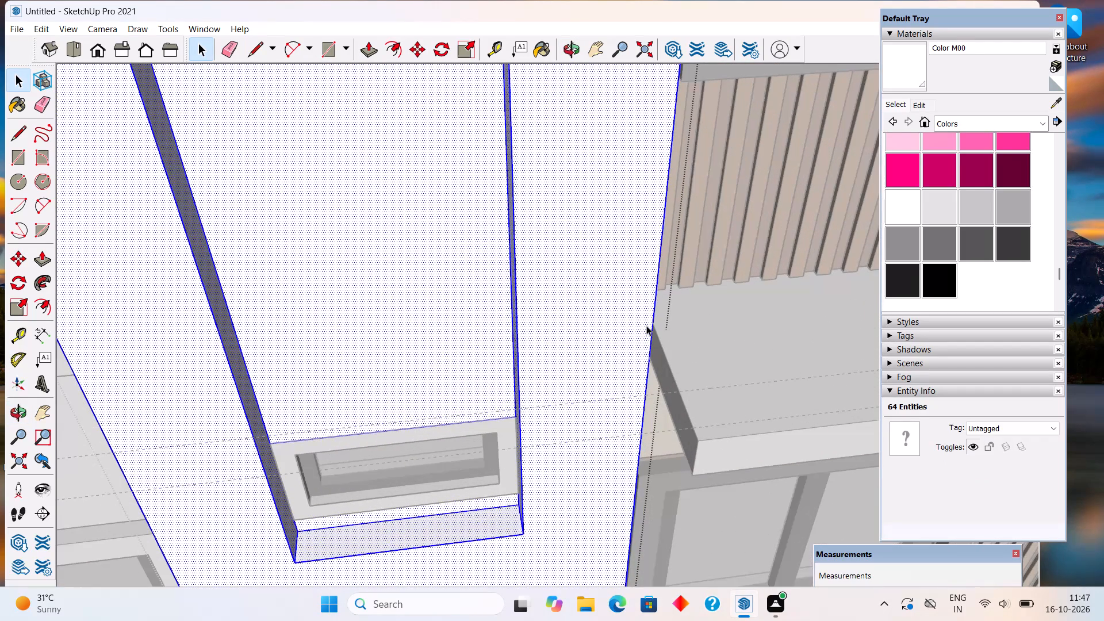
middle_click_drag(712, 297, 580, 268)
scroll(580, 302, "up", 7)
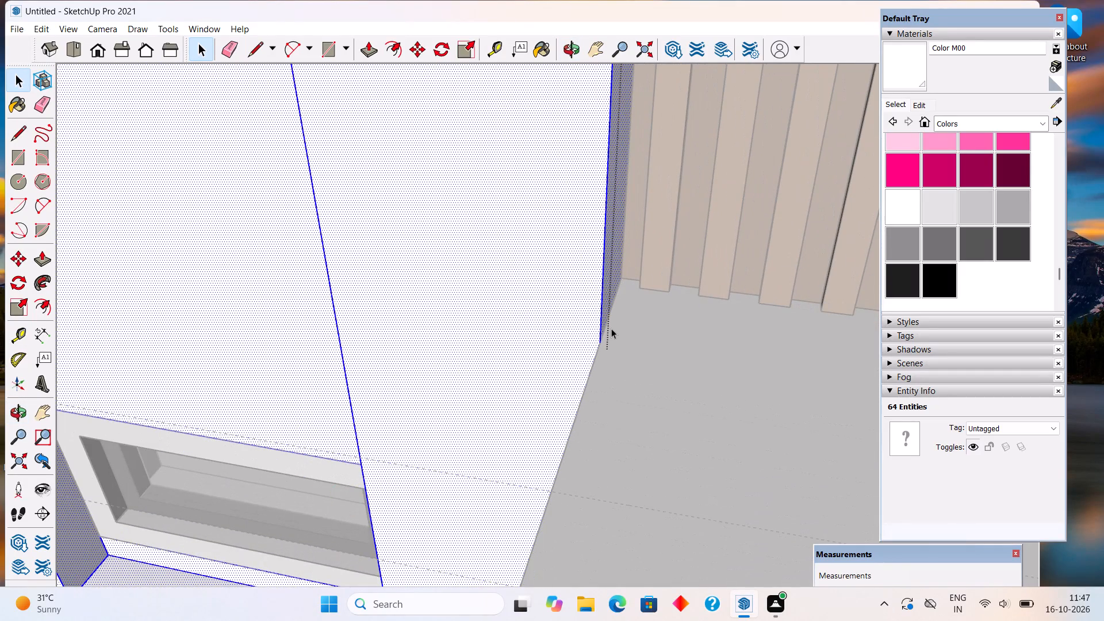
key("l")
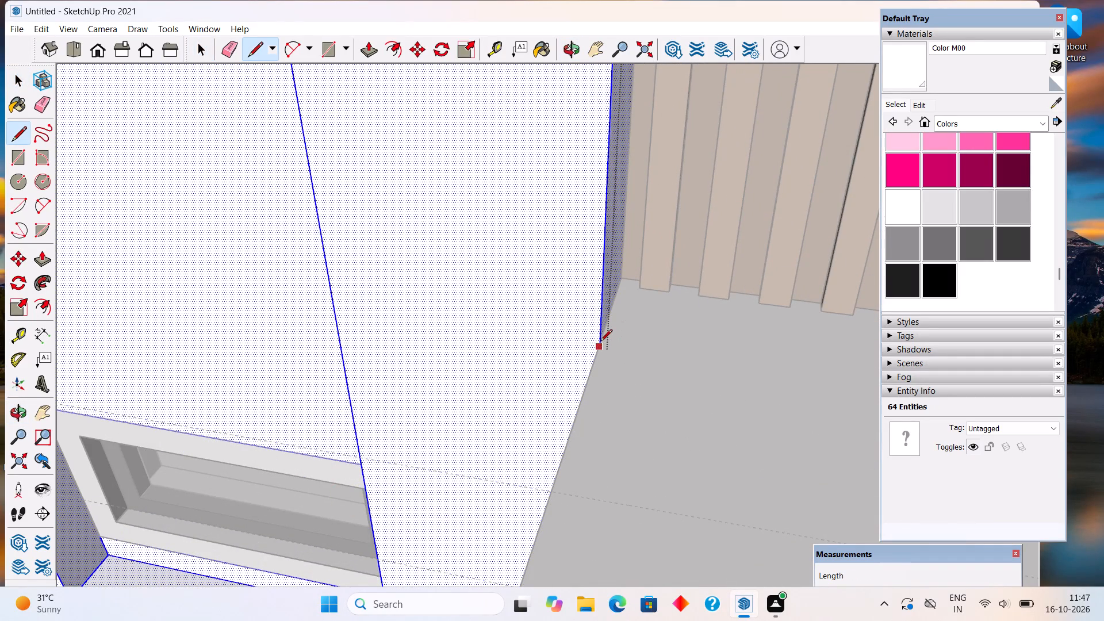
left_click(600, 342)
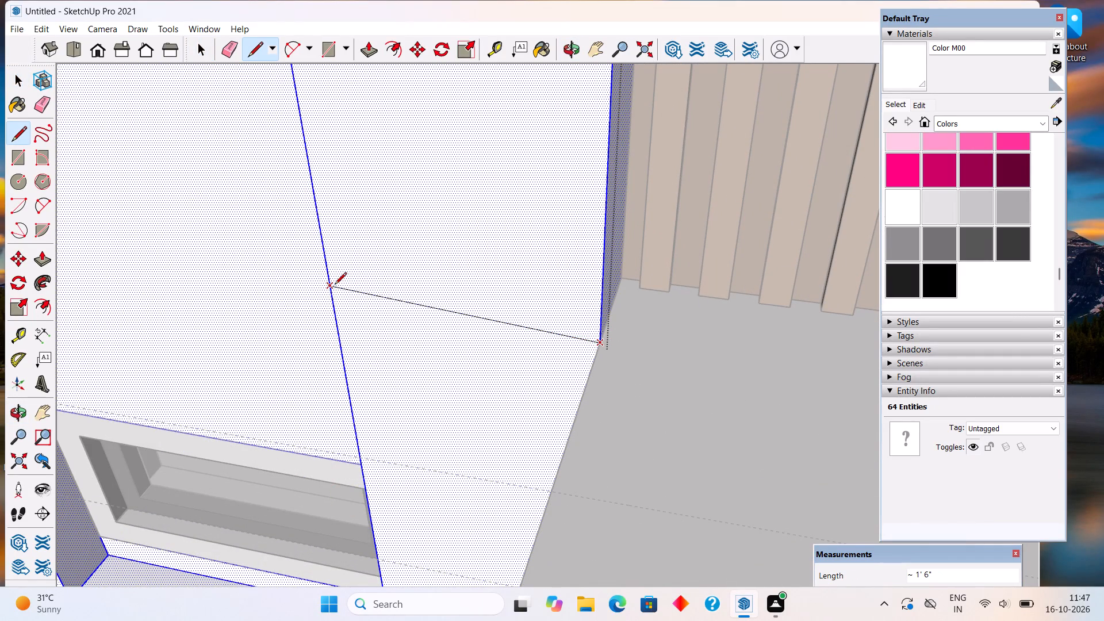
left_click(334, 305)
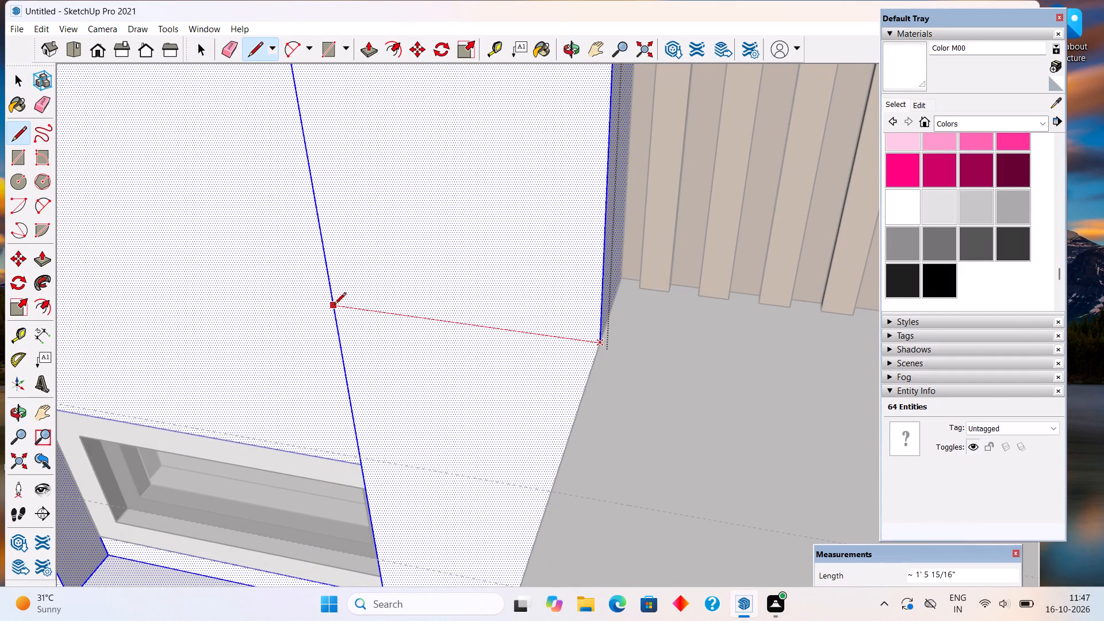
Draw a second horizontal line about 1' 6" long across the tower's side strip, from the underside of the upper ledge to the recess edge.
scroll(334, 305, "down", 20)
scroll(334, 305, "down", 7)
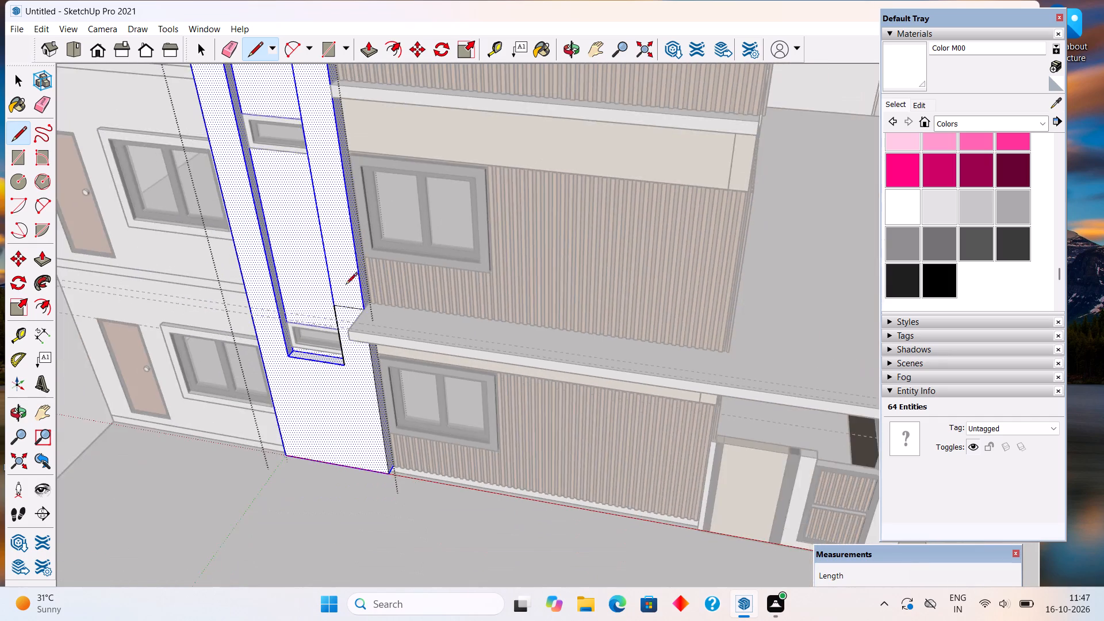
scroll(332, 148, "up", 17)
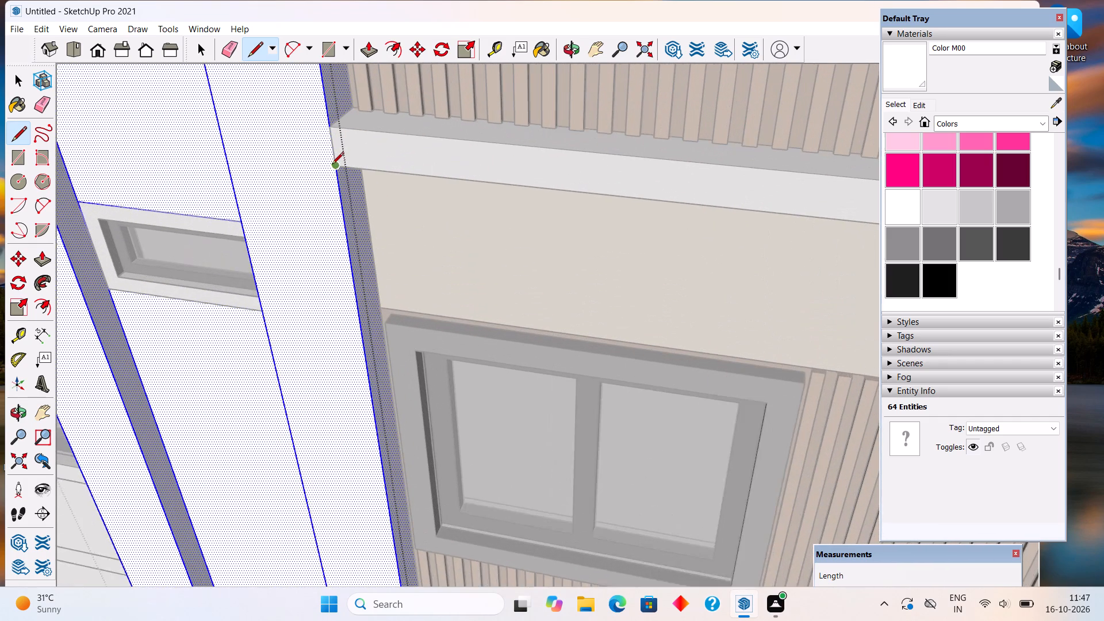
left_click(335, 166)
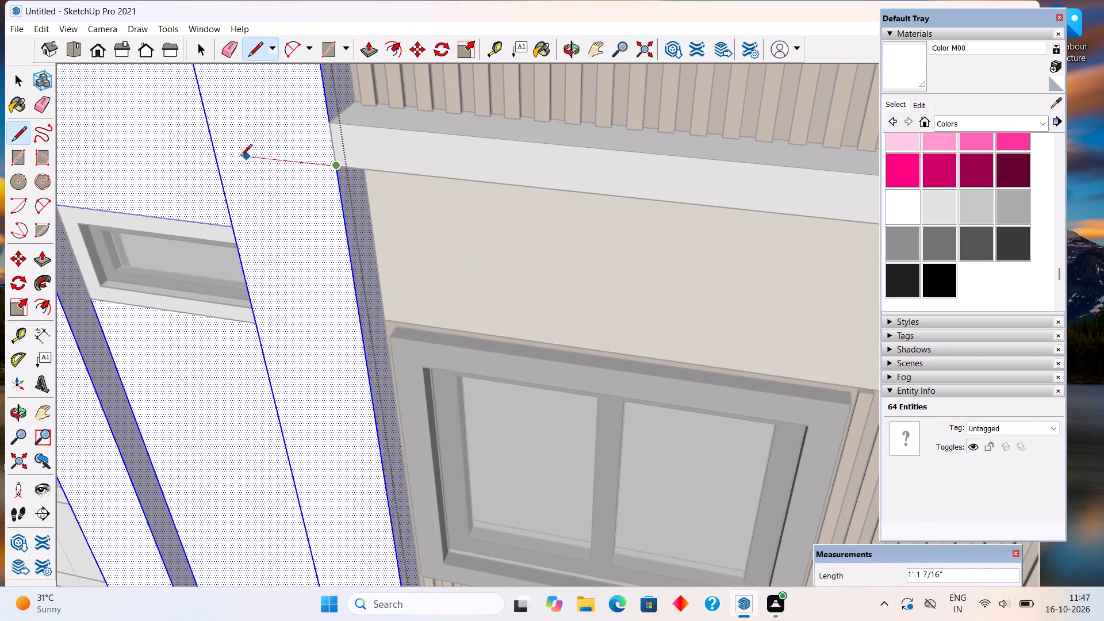
left_click(216, 156)
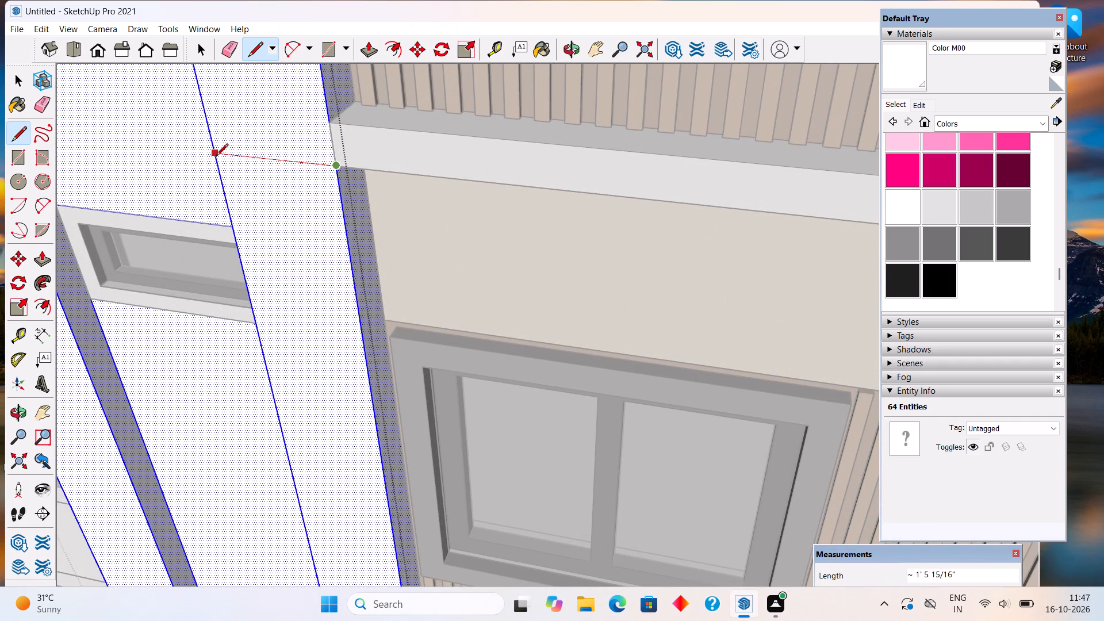
key("space")
Push/Pull the tower's side strip face between the two new lines outward by 1' 1", in line with the lower ledge.
left_click(330, 235)
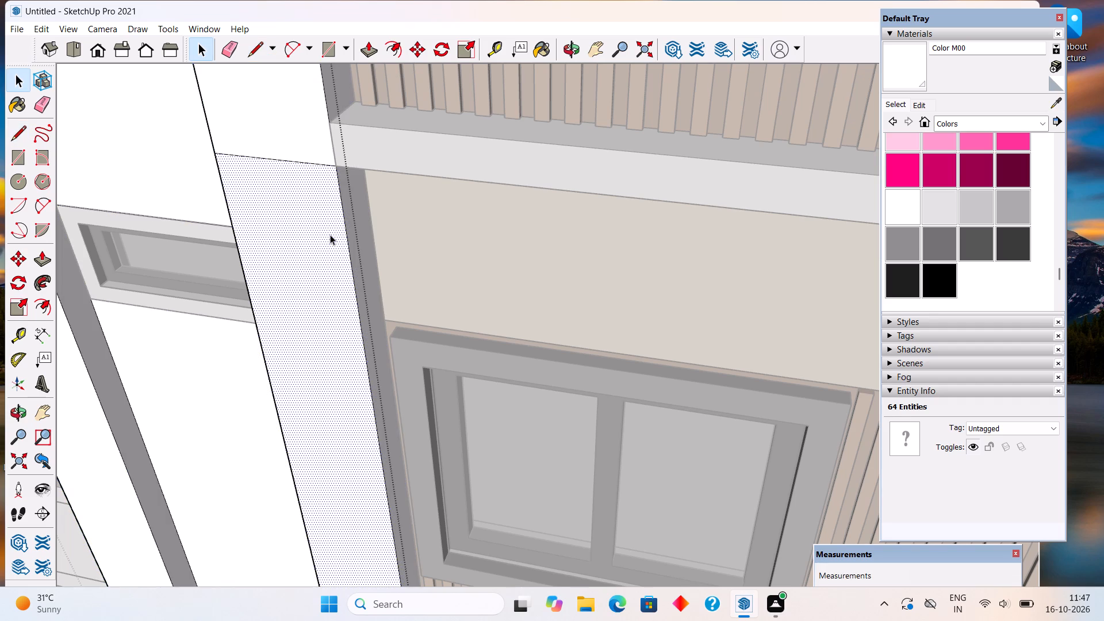
key("p")
left_click(330, 235)
scroll(319, 252, "down", 12)
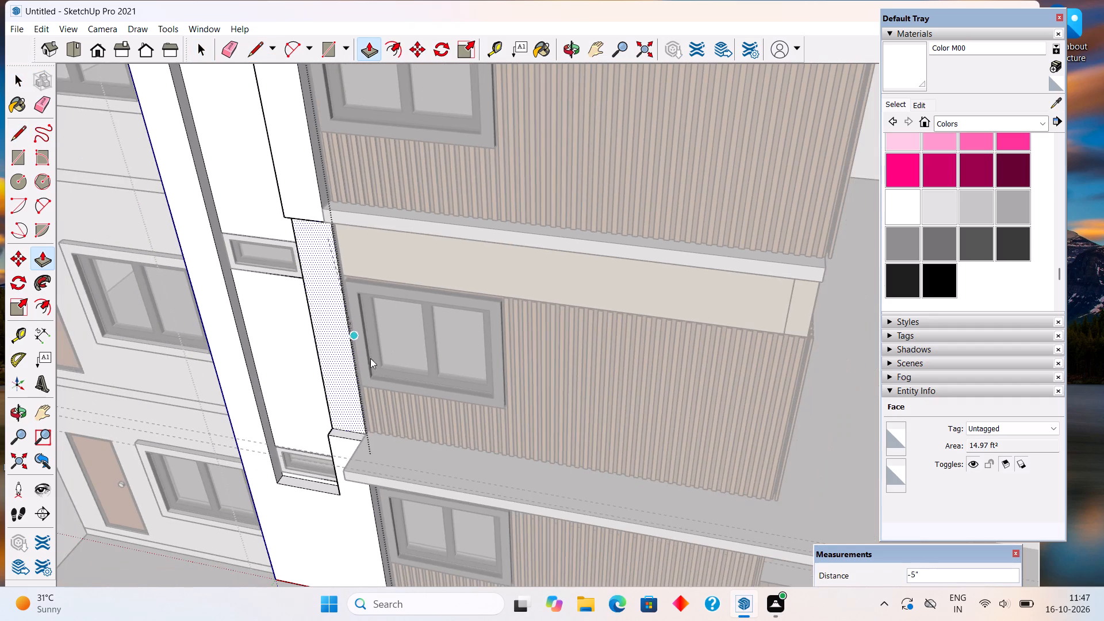
scroll(375, 400, "up", 2)
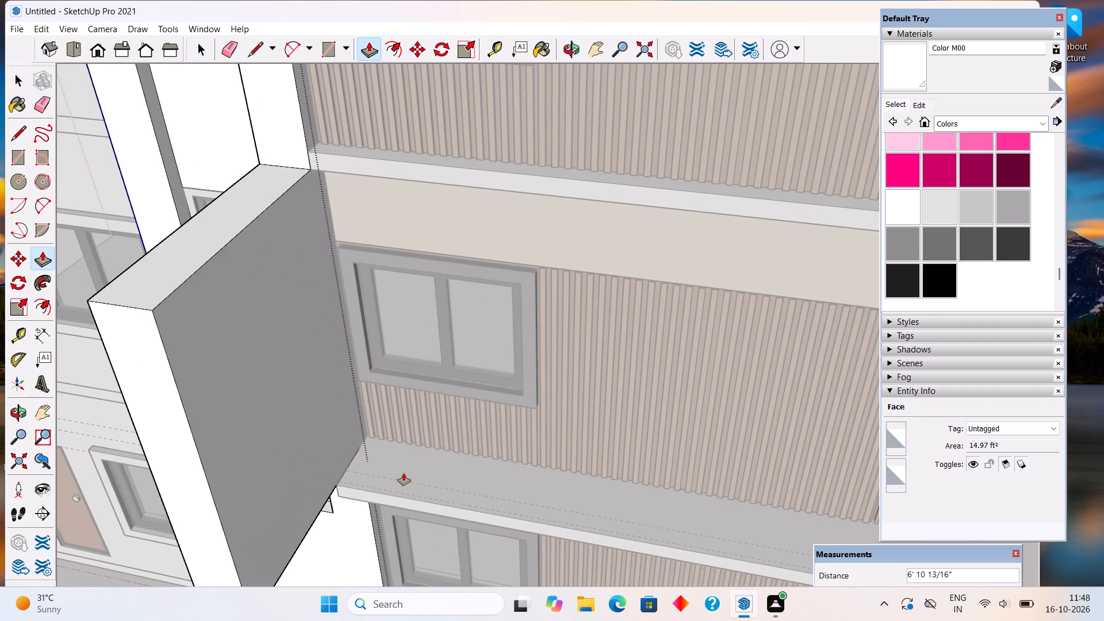
scroll(350, 465, "up", 6)
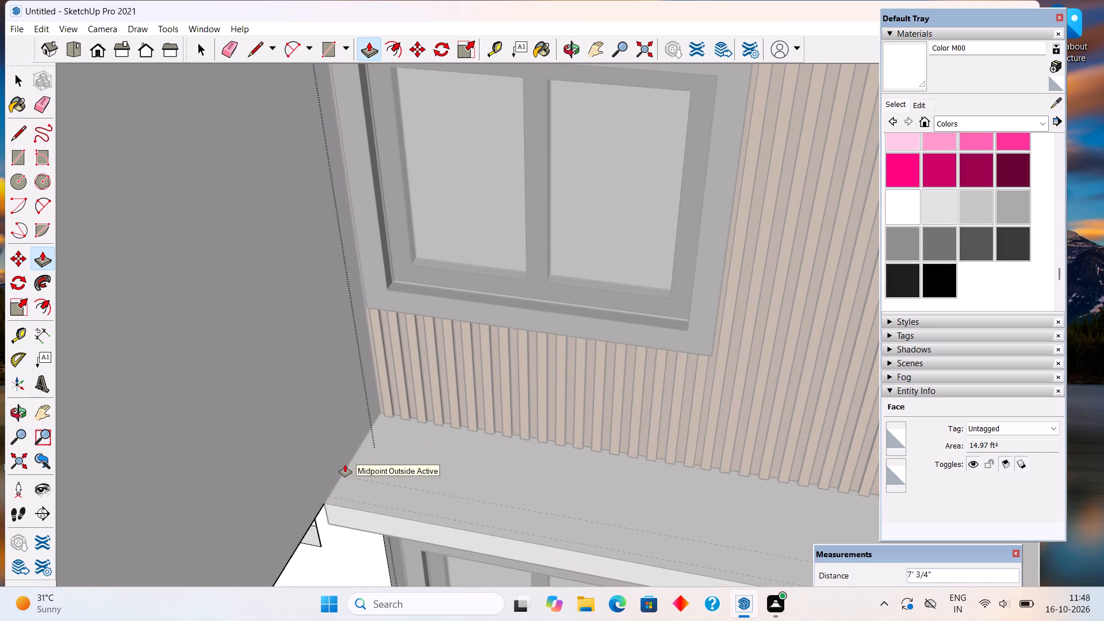
left_click(472, 499)
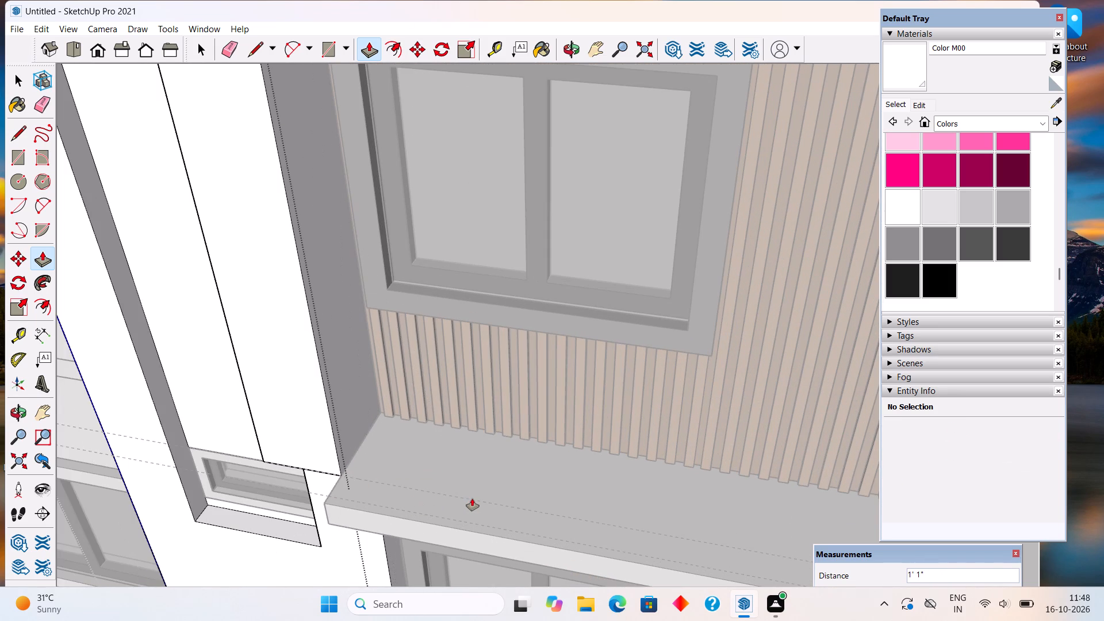
key("space")
scroll(473, 498, "down", 13)
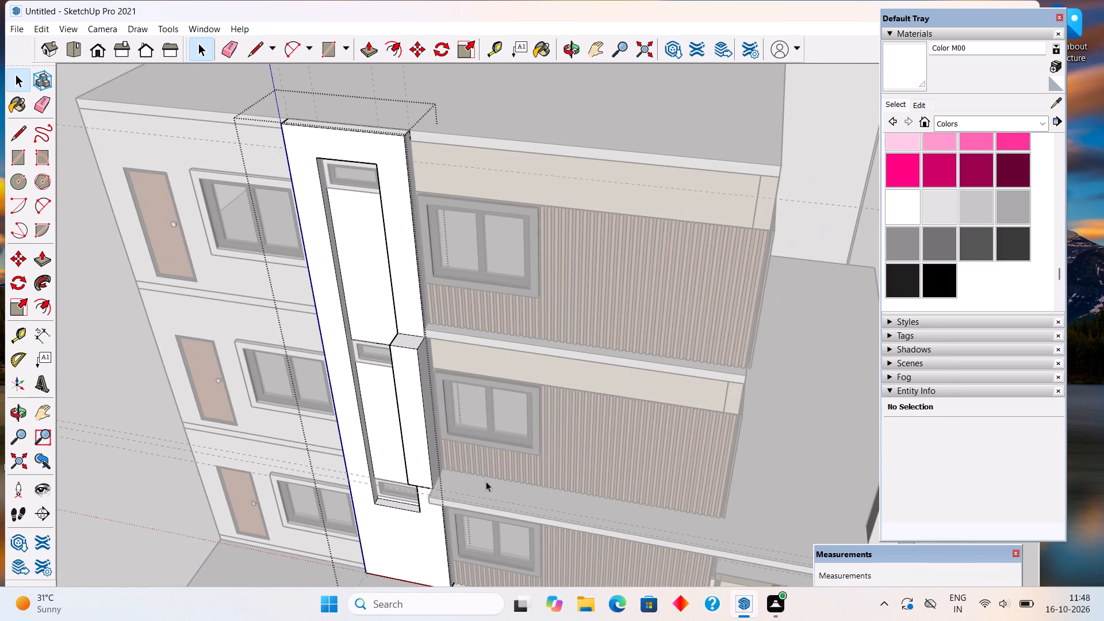
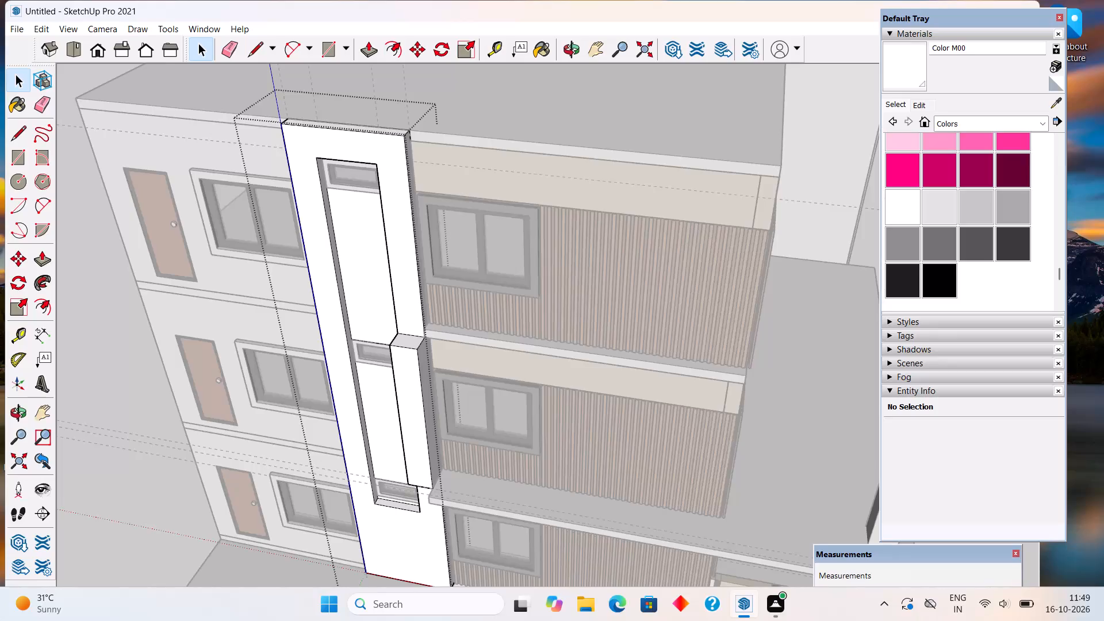
Examine the projecting side block on the tower against the ledges and the whole three-storey facade, from near and far.
scroll(0, 149, "down", 10)
scroll(964, 562, "down", 5)
scroll(568, 536, "down", 6)
scroll(412, 308, "down", 12)
scroll(426, 310, "up", 1)
scroll(426, 310, "down", 2)
scroll(426, 310, "up", 4)
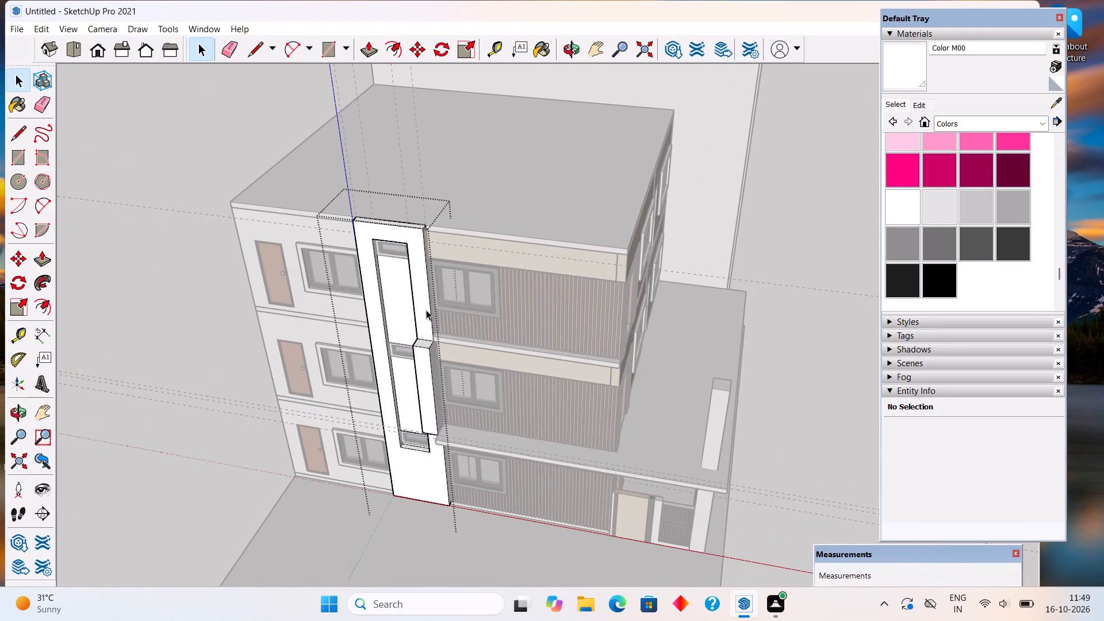
scroll(267, 401, "down", 4)
scroll(250, 387, "up", 14)
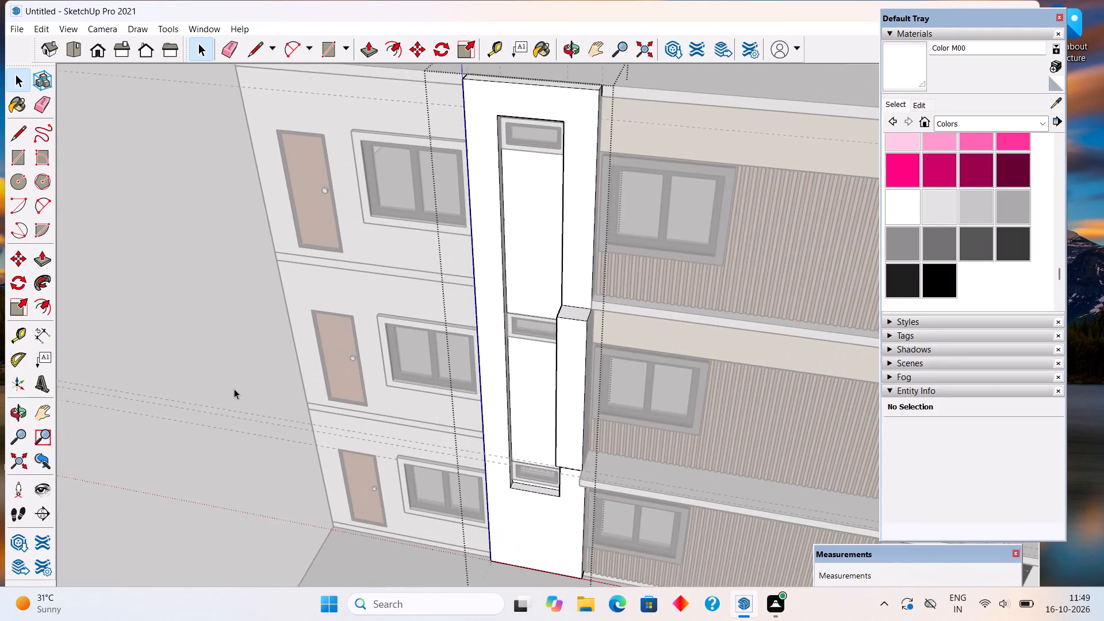
scroll(234, 389, "up", 2)
scroll(372, 433, "down", 5)
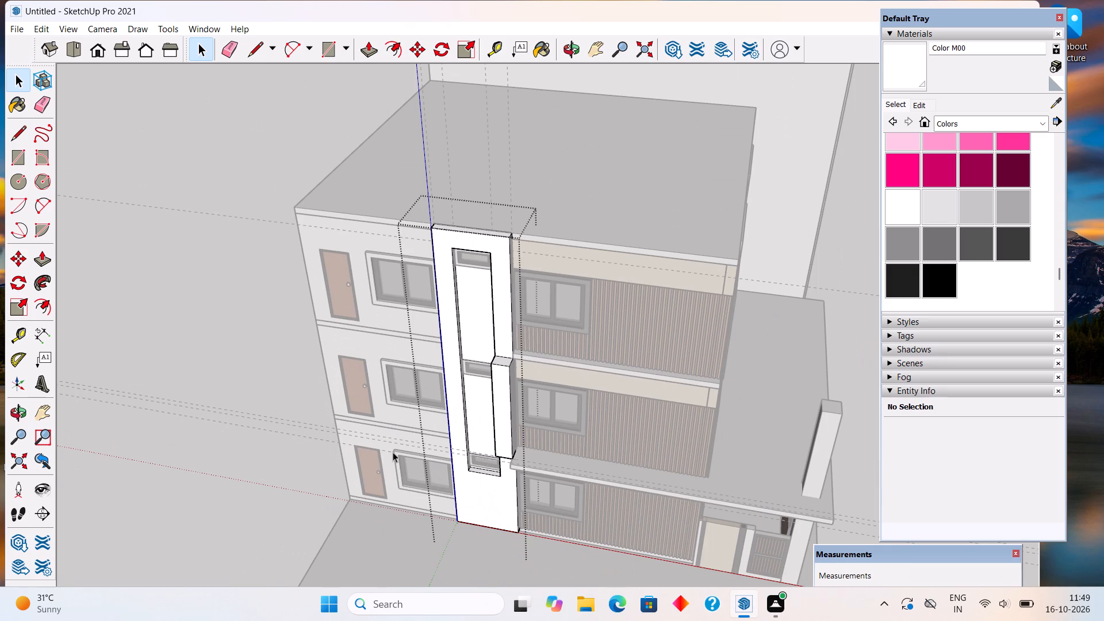
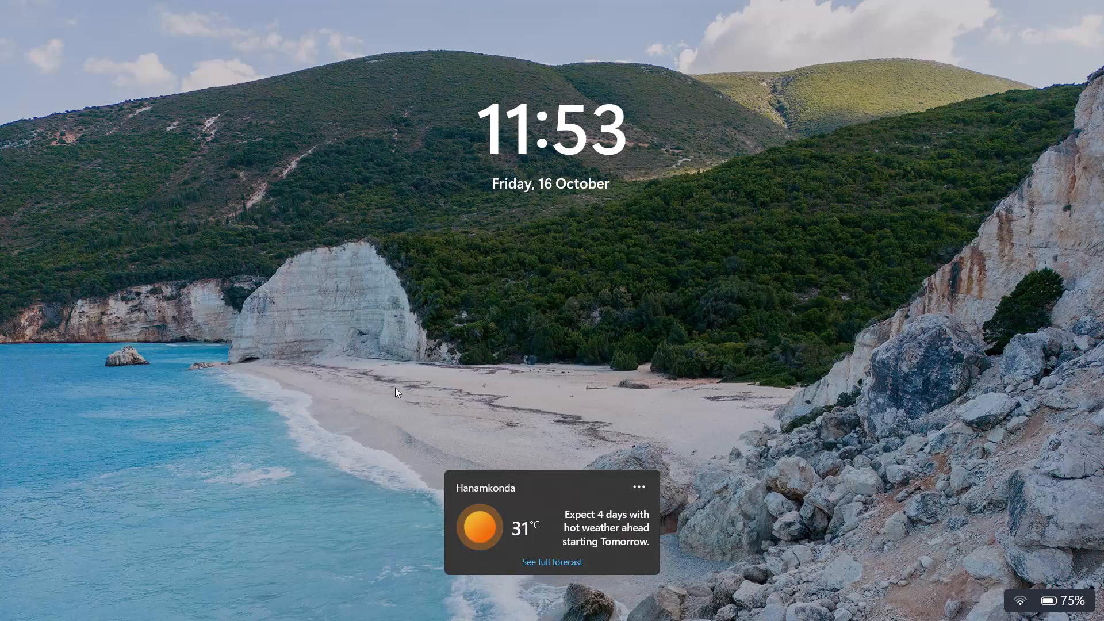
Examine from several angles where the tower's projecting block meets the first-floor ledge, and leave the tower group.
double_click(432, 383)
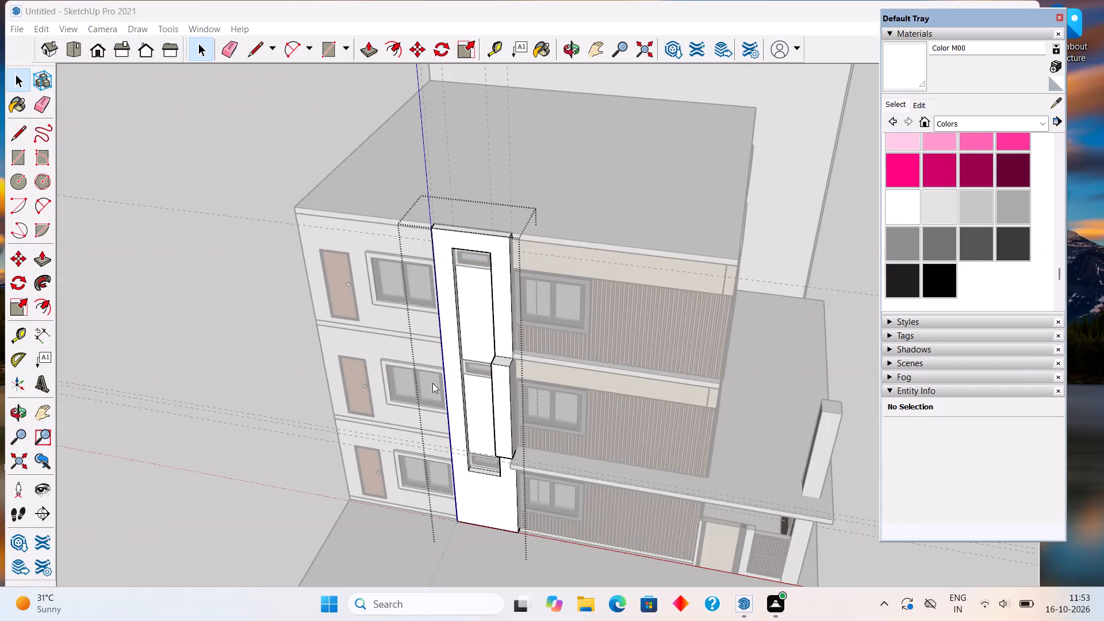
scroll(570, 289, "down", 4)
scroll(571, 374, "up", 4)
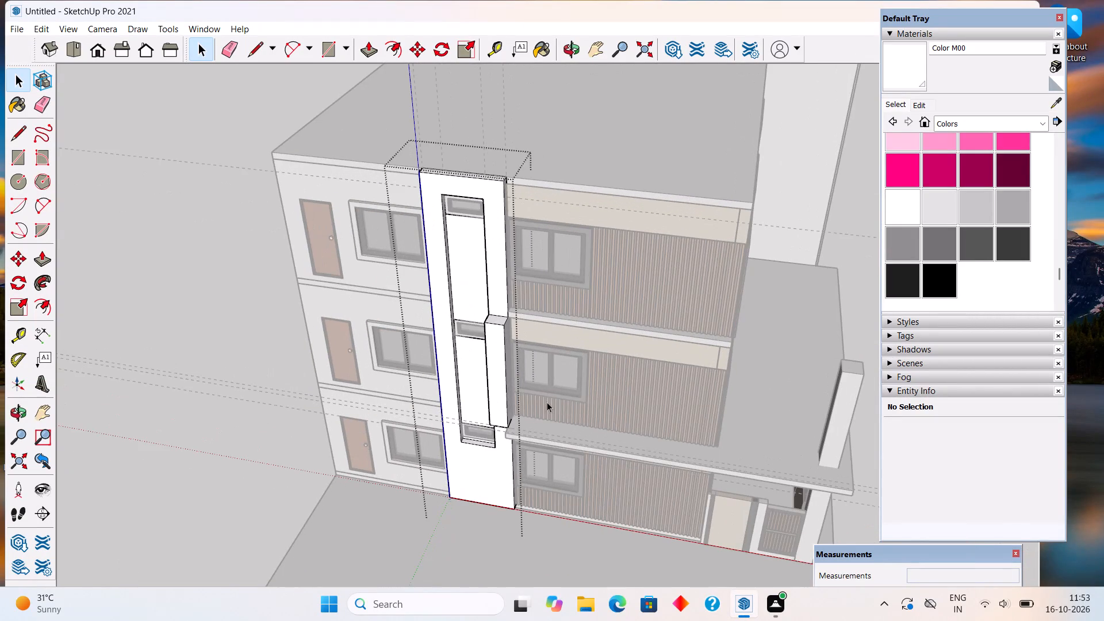
middle_click_drag(552, 378, 628, 309)
scroll(628, 315, "up", 1)
scroll(543, 411, "up", 4)
middle_click_drag(492, 387, 462, 380)
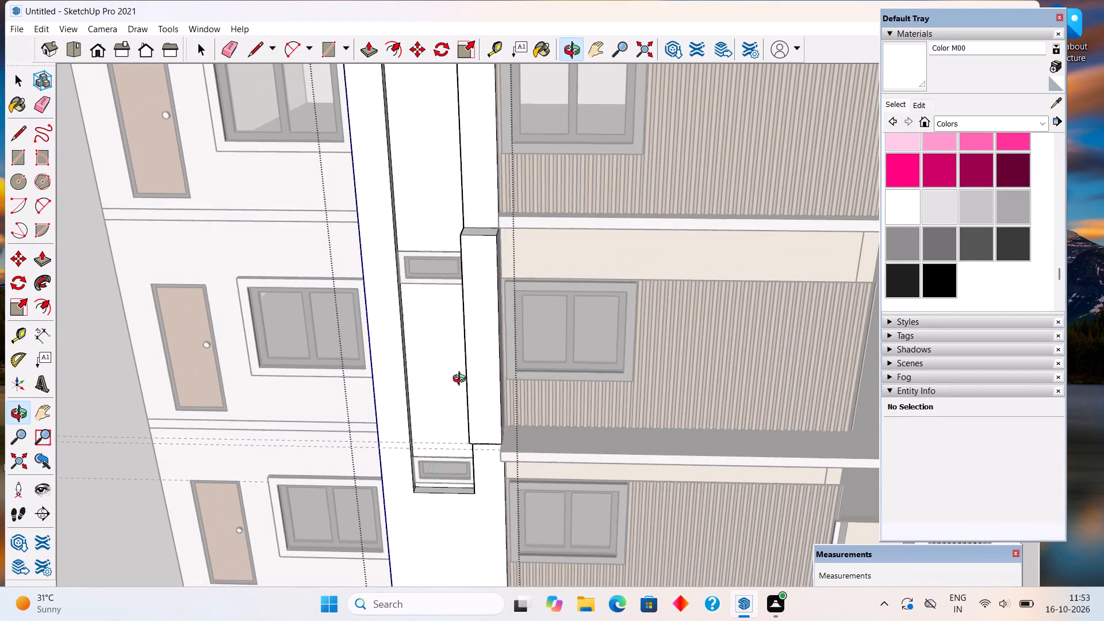
middle_click_drag(462, 380, 381, 339)
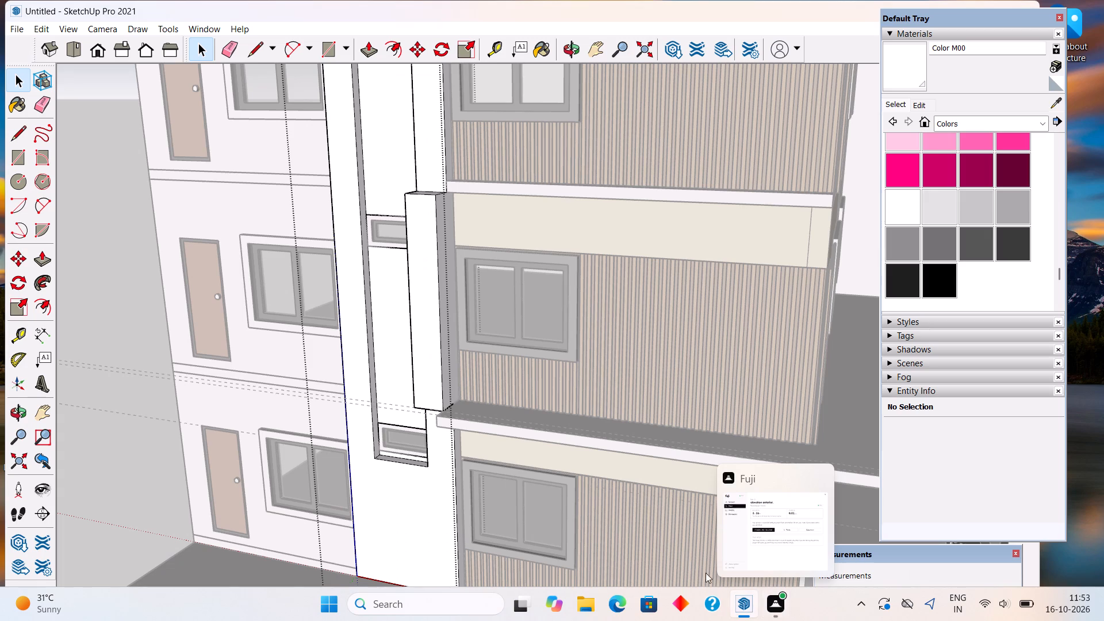
scroll(427, 316, "down", 4)
middle_click_drag(389, 331, 379, 353)
scroll(381, 348, "down", 1)
middle_click_drag(379, 353, 394, 438)
scroll(394, 438, "up", 4)
scroll(450, 354, "up", 2)
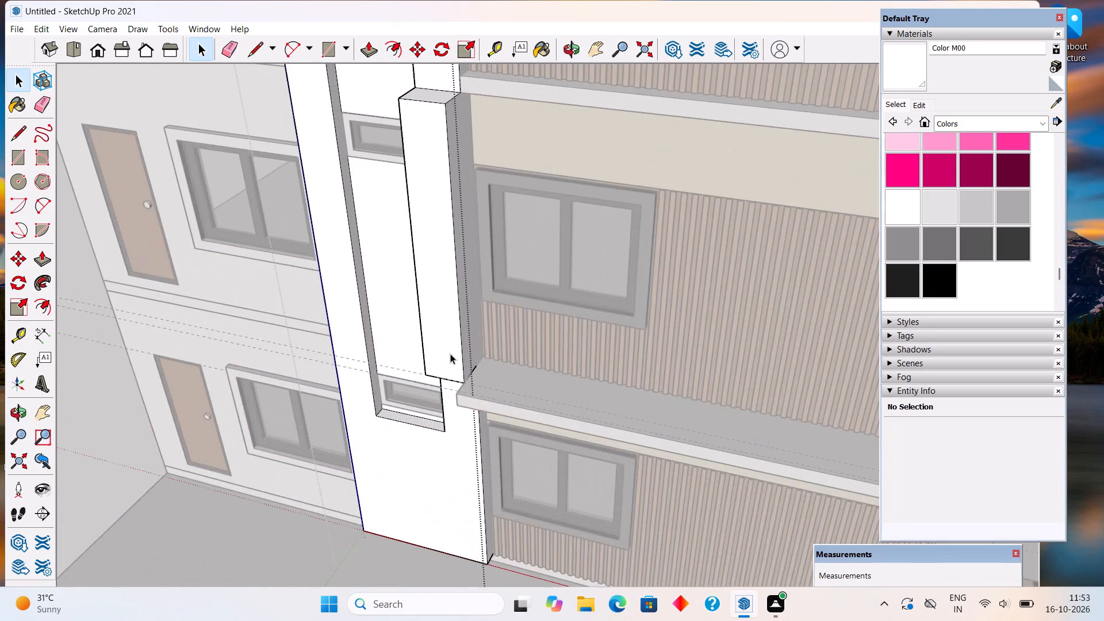
scroll(450, 354, "up", 5)
scroll(450, 354, "down", 2)
scroll(450, 354, "up", 1)
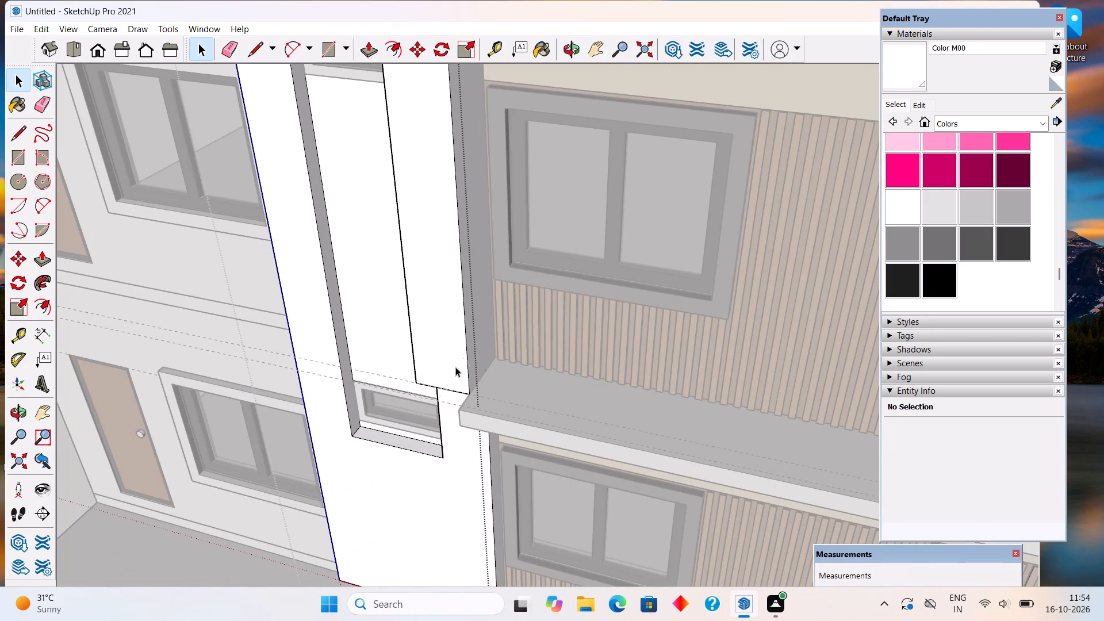
middle_click_drag(425, 401, 313, 427)
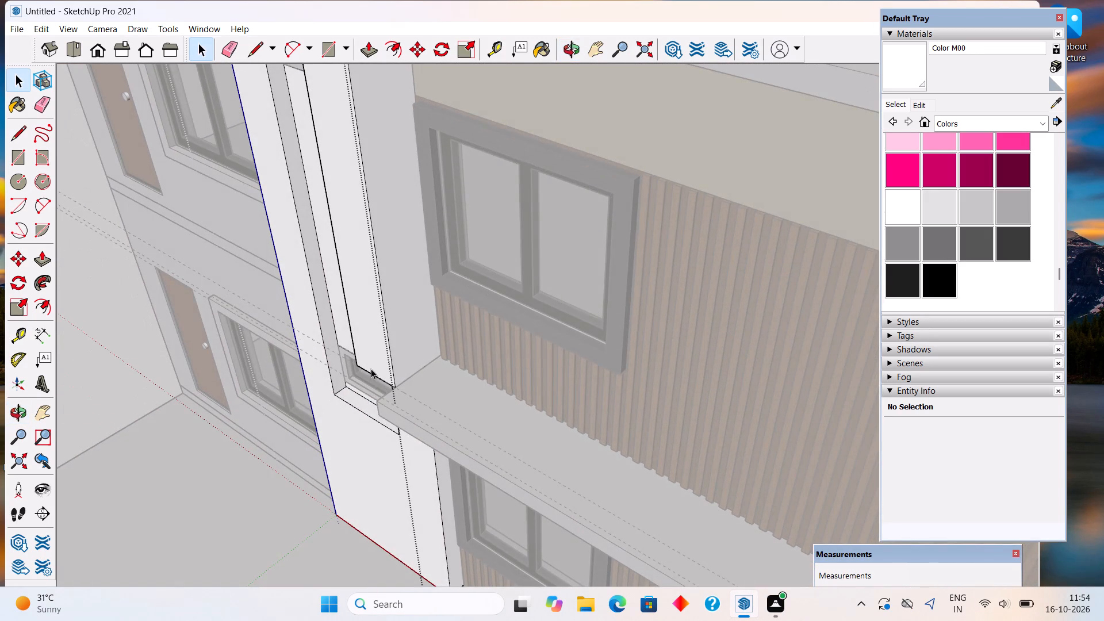
scroll(378, 365, "down", 11)
left_click(232, 251)
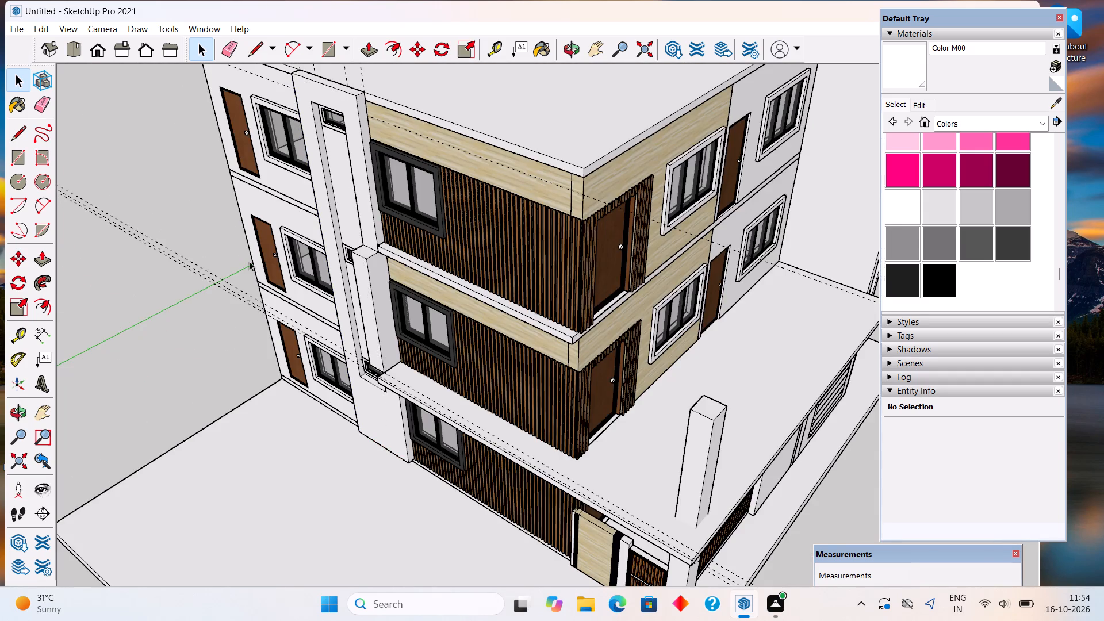
Draw a rectangle about 1' 6" by 10' over the projecting block's front face and pull it outward 8".
middle_click_drag(363, 292, 573, 283)
scroll(413, 431, "up", 5)
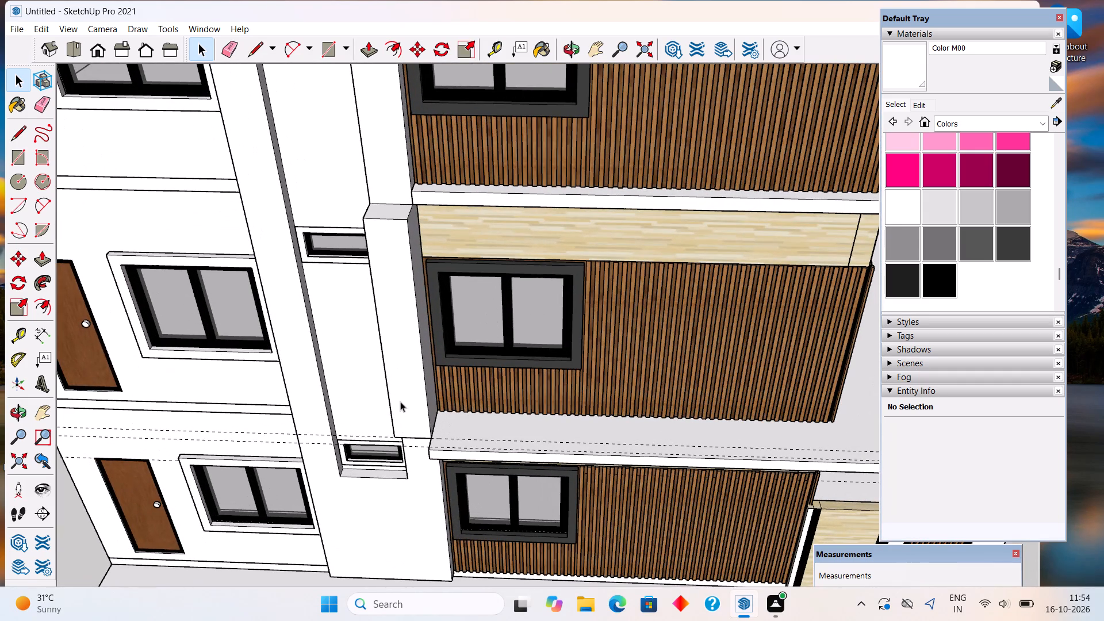
key("r")
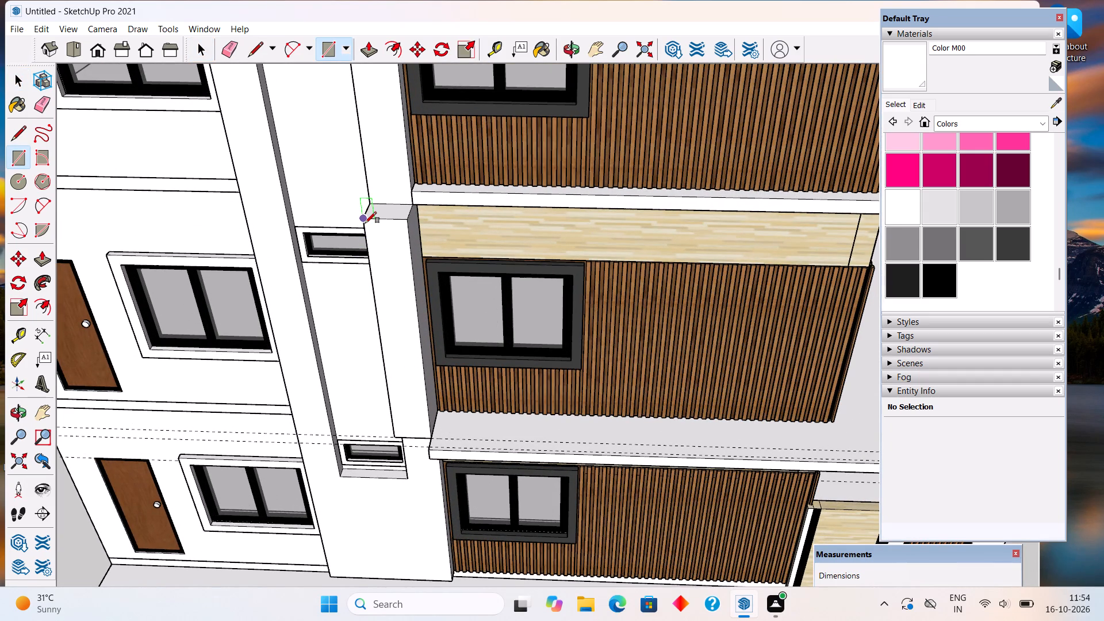
left_click(365, 223)
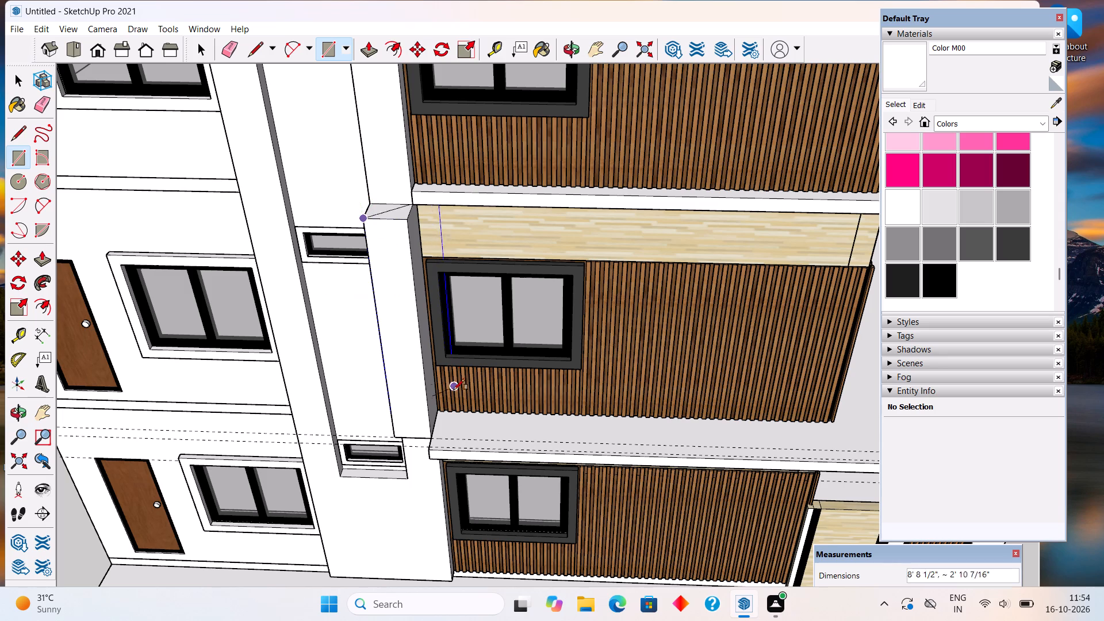
left_click(431, 442)
key("p")
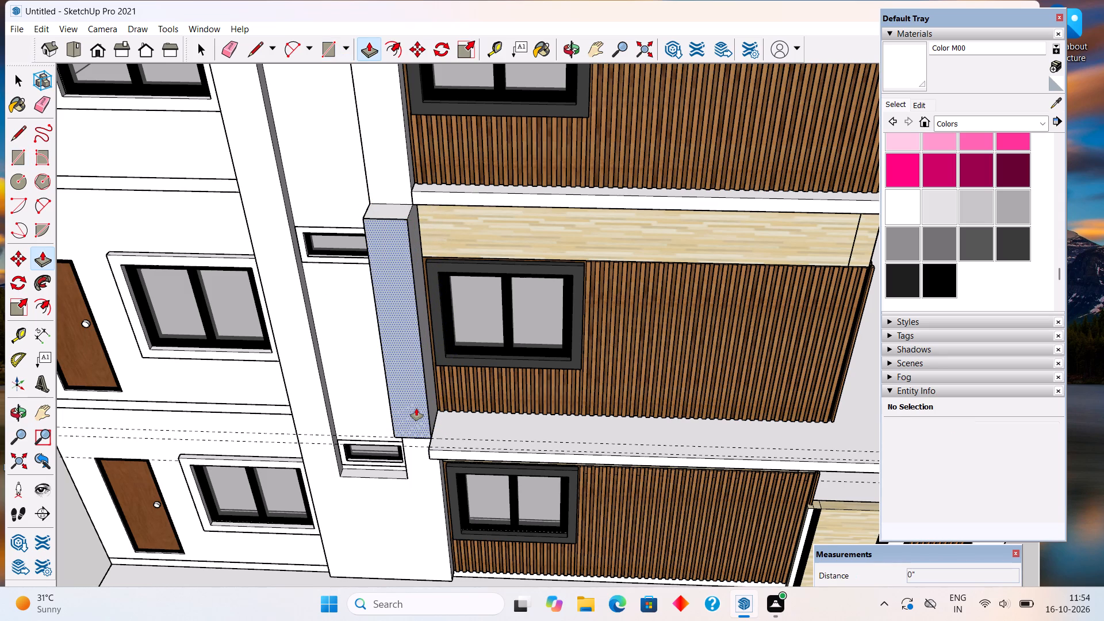
left_click(416, 408)
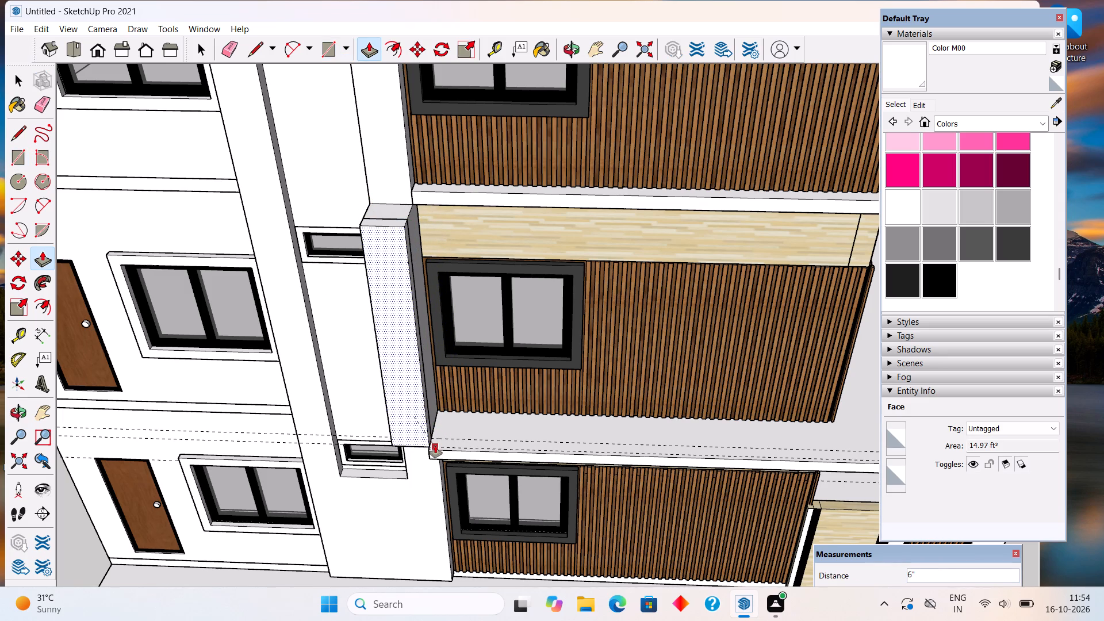
left_click(435, 447)
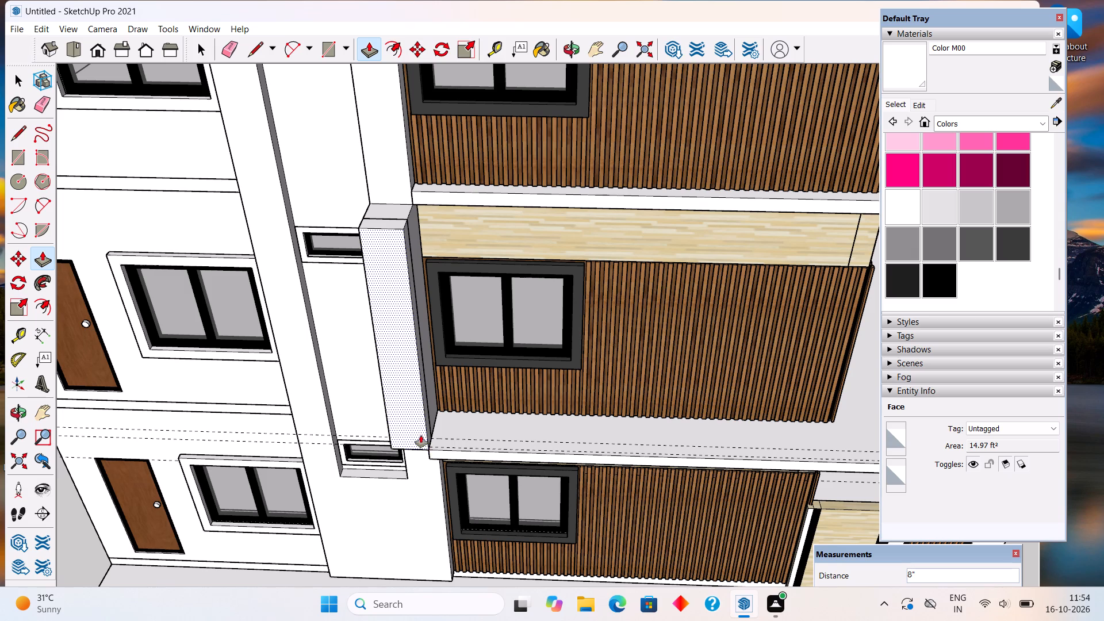
Extend the front face of the first-floor ledge slab outward by 2" inside its group, and return to the whole model.
middle_click_drag(402, 488, 131, 444)
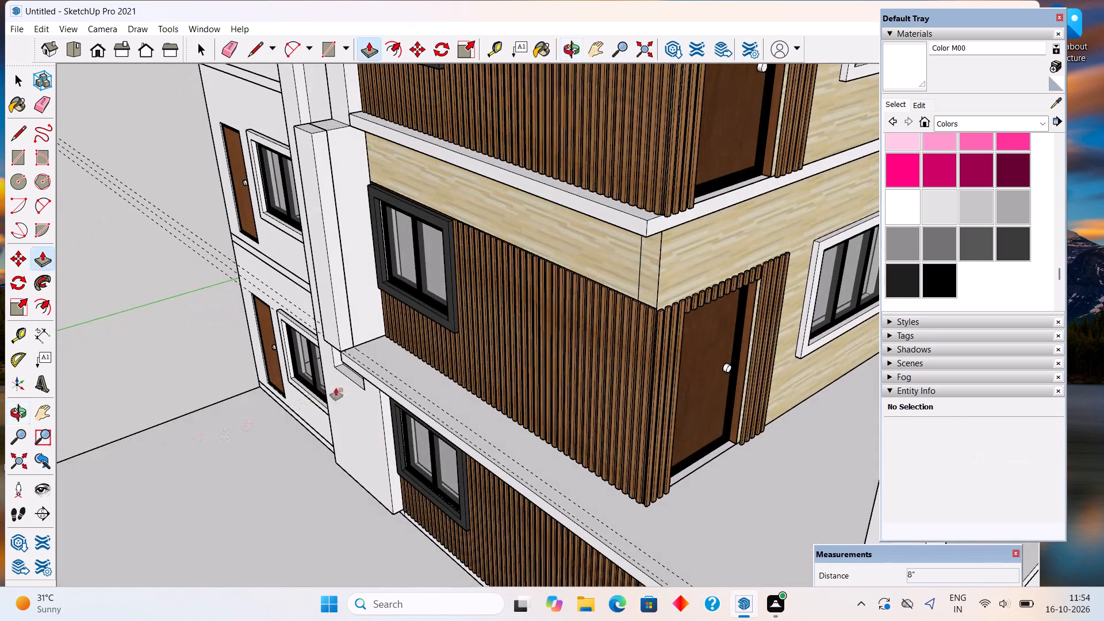
middle_click_drag(374, 397, 258, 461)
scroll(354, 324, "up", 3)
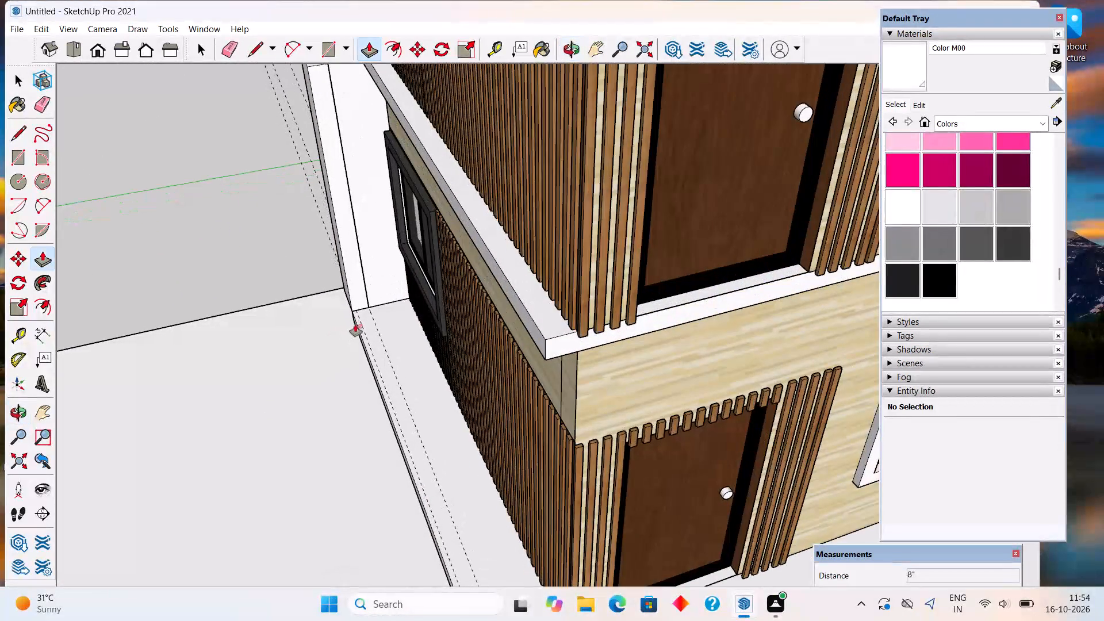
scroll(355, 324, "down", 2)
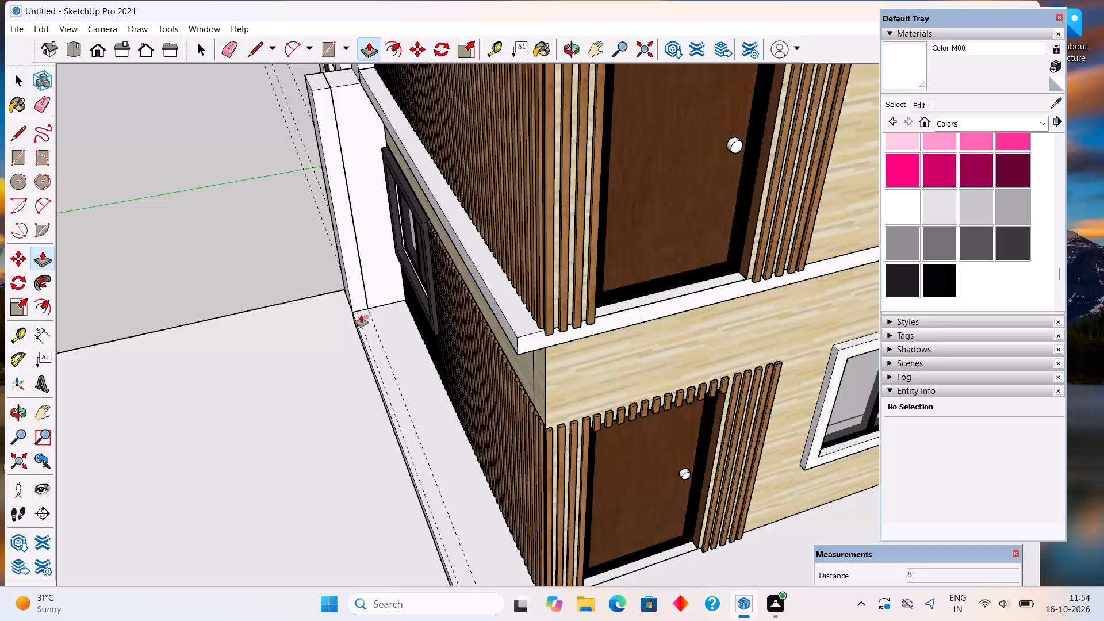
middle_click_drag(376, 367, 566, 350)
middle_click_drag(455, 366, 787, 290)
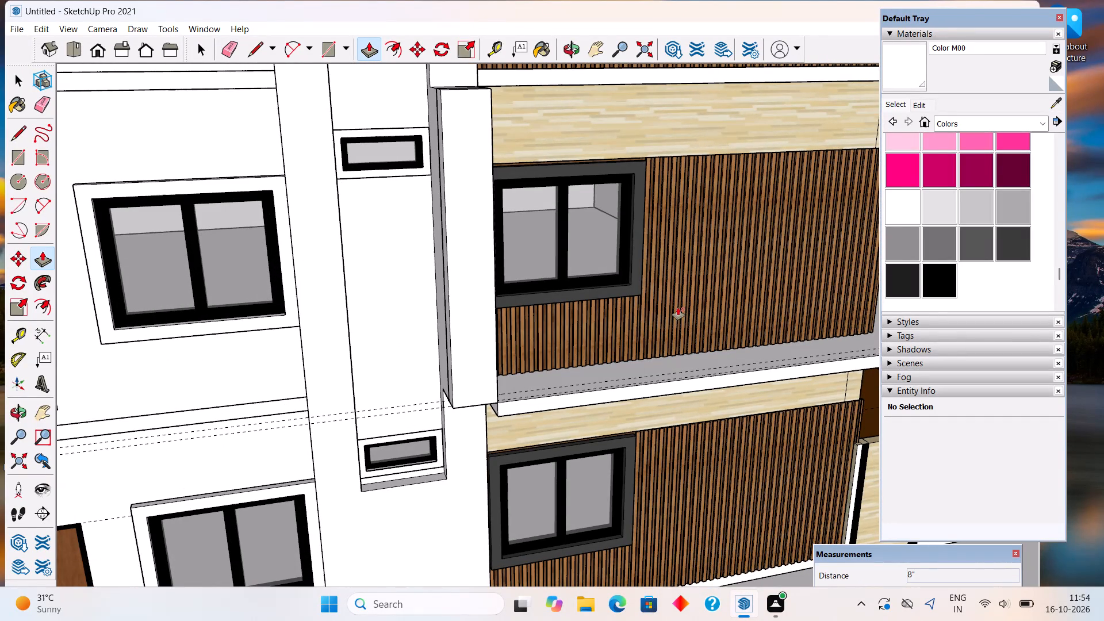
key("space")
scroll(632, 393, "up", 1)
left_click(632, 393)
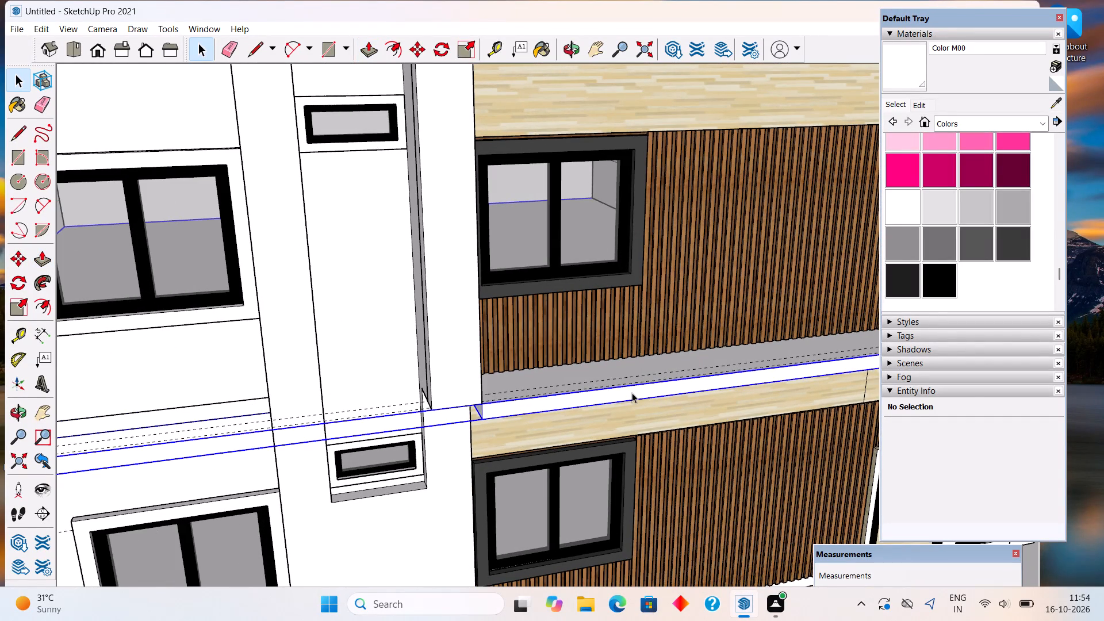
middle_click_drag(604, 367, 557, 453)
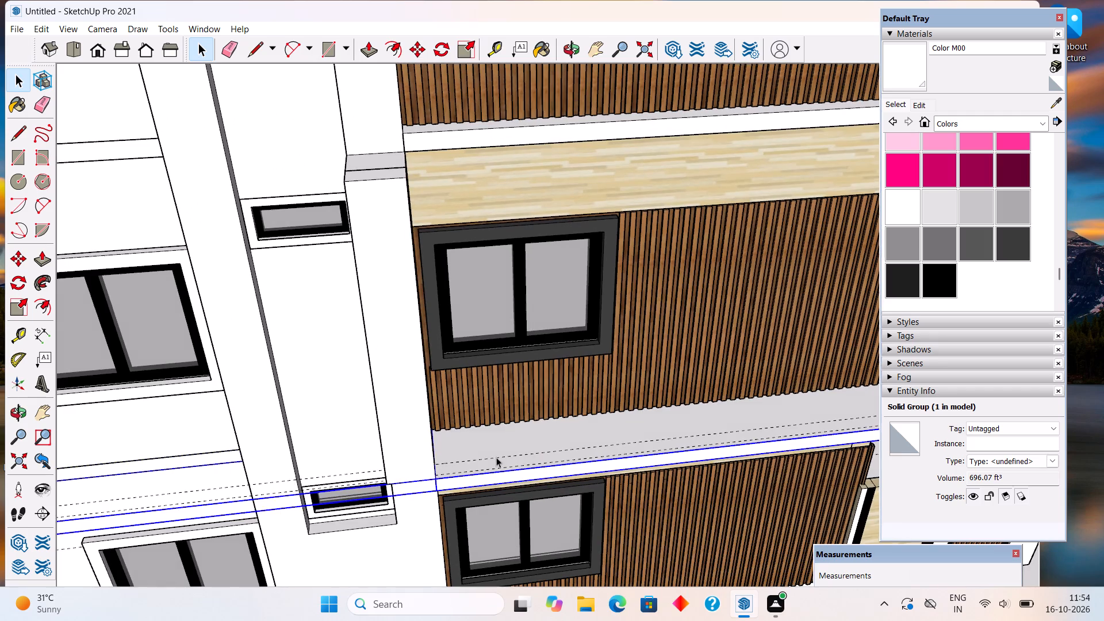
scroll(462, 474, "up", 12)
middle_click_drag(431, 463, 394, 486)
scroll(392, 465, "up", 1)
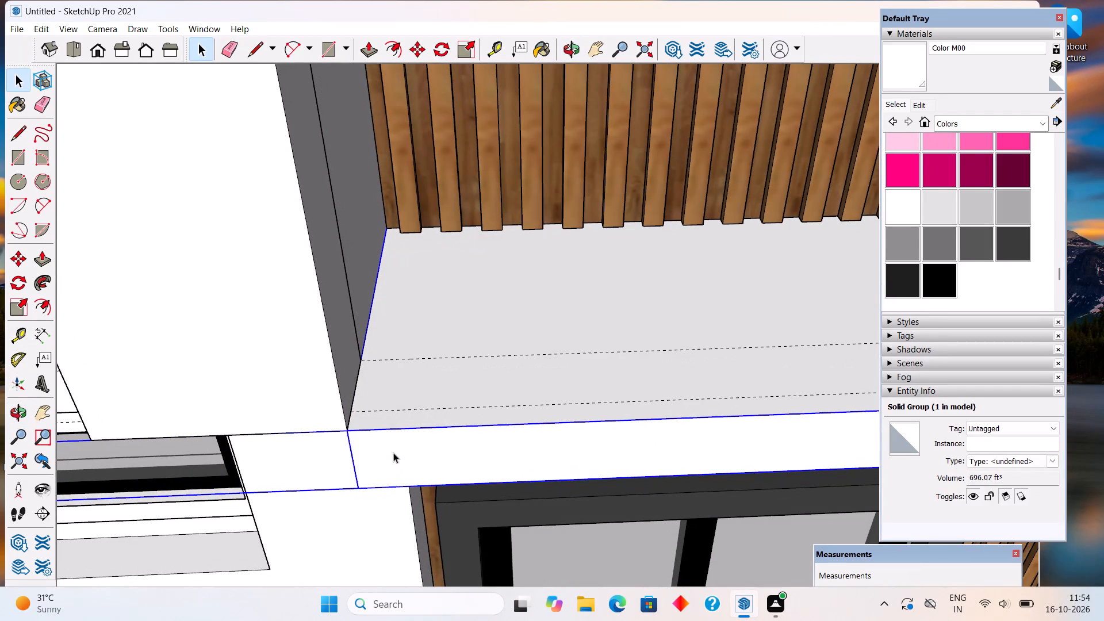
triple_click(425, 459)
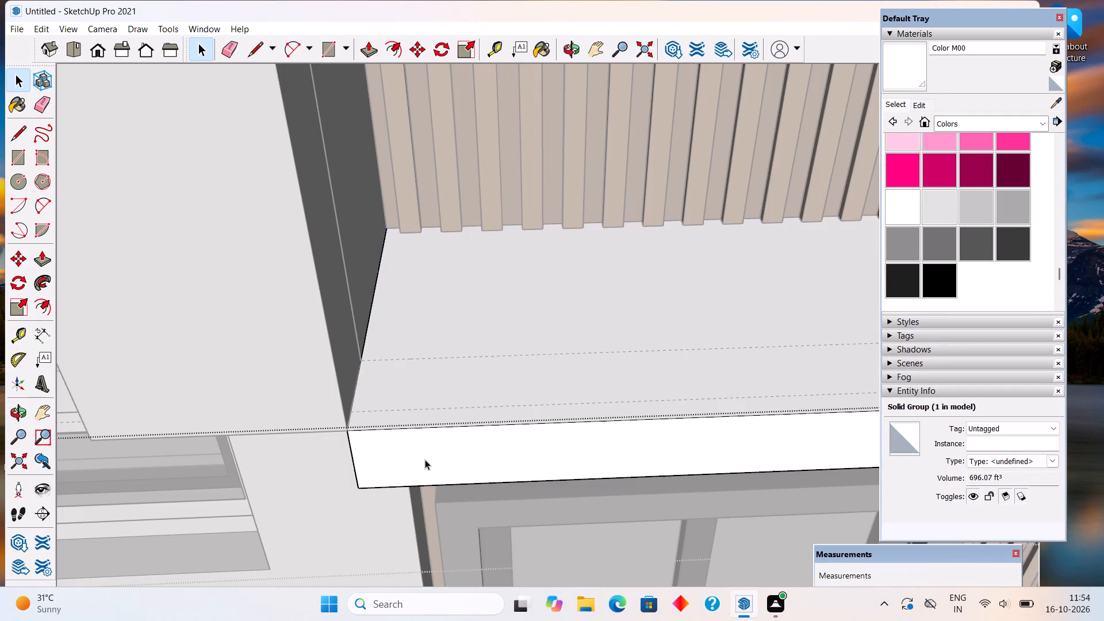
key("p")
left_click(425, 459)
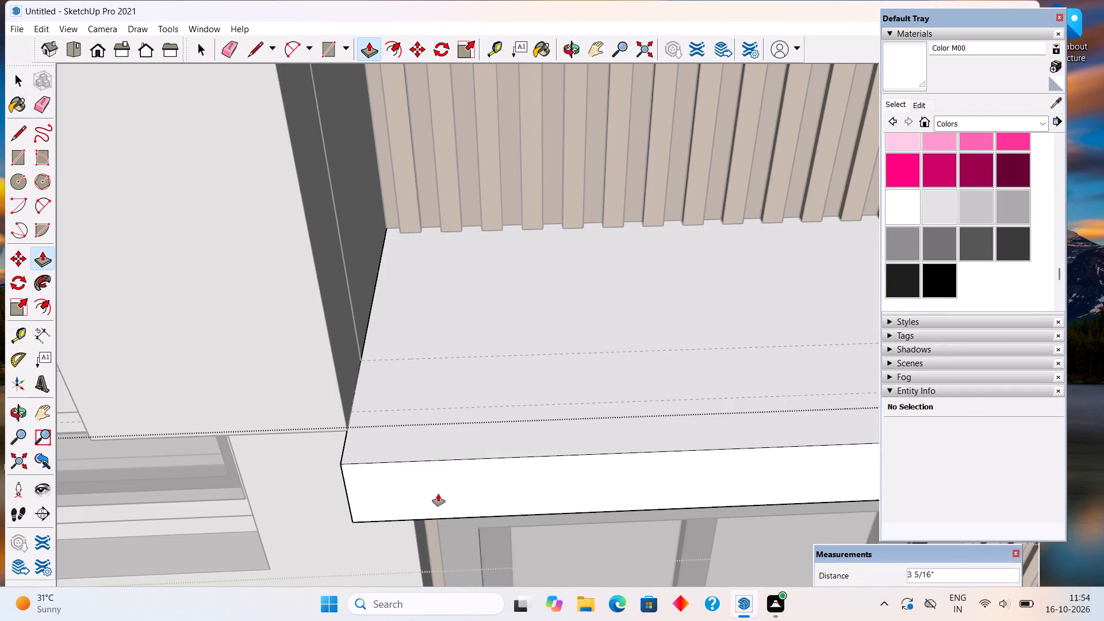
type("2\"")
key("Return")
key("space")
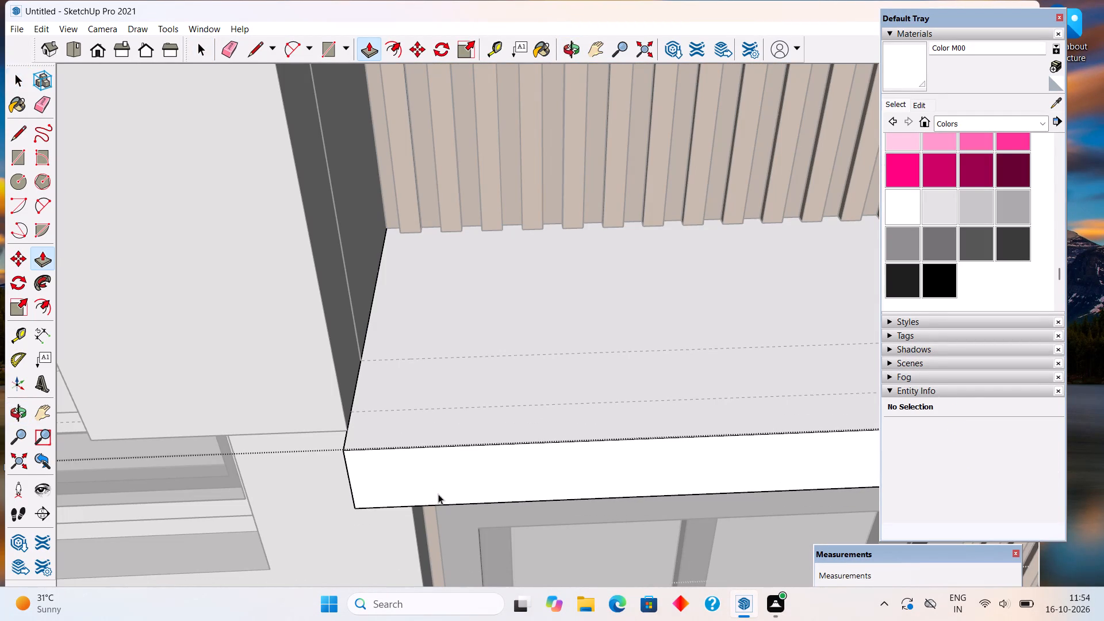
triple_click(443, 411)
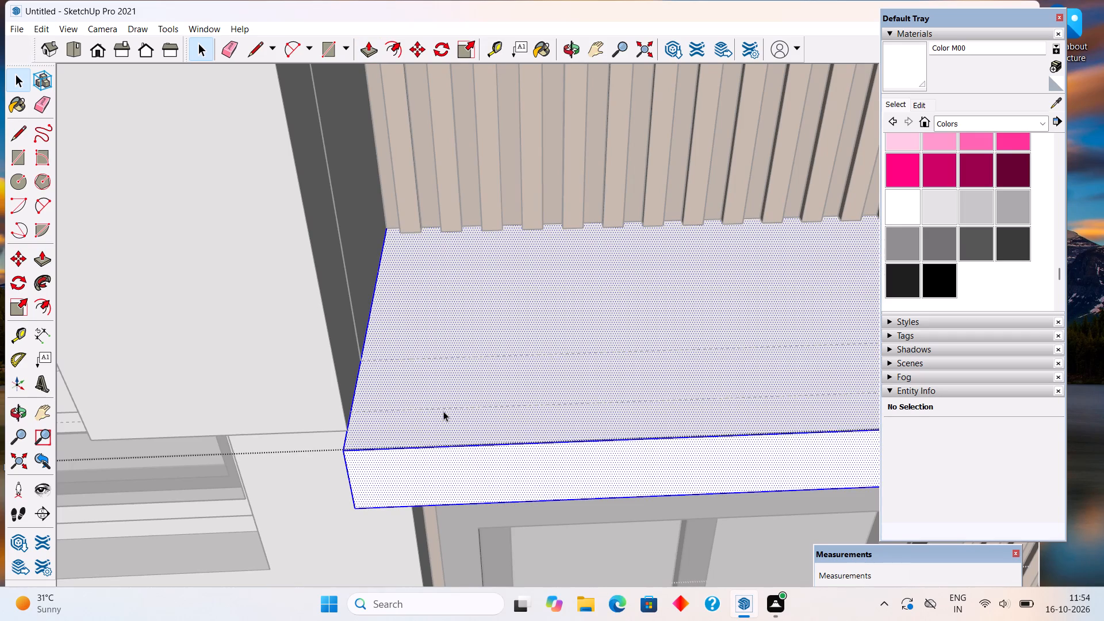
left_click(458, 464)
scroll(459, 465, "down", 6)
left_click(335, 384)
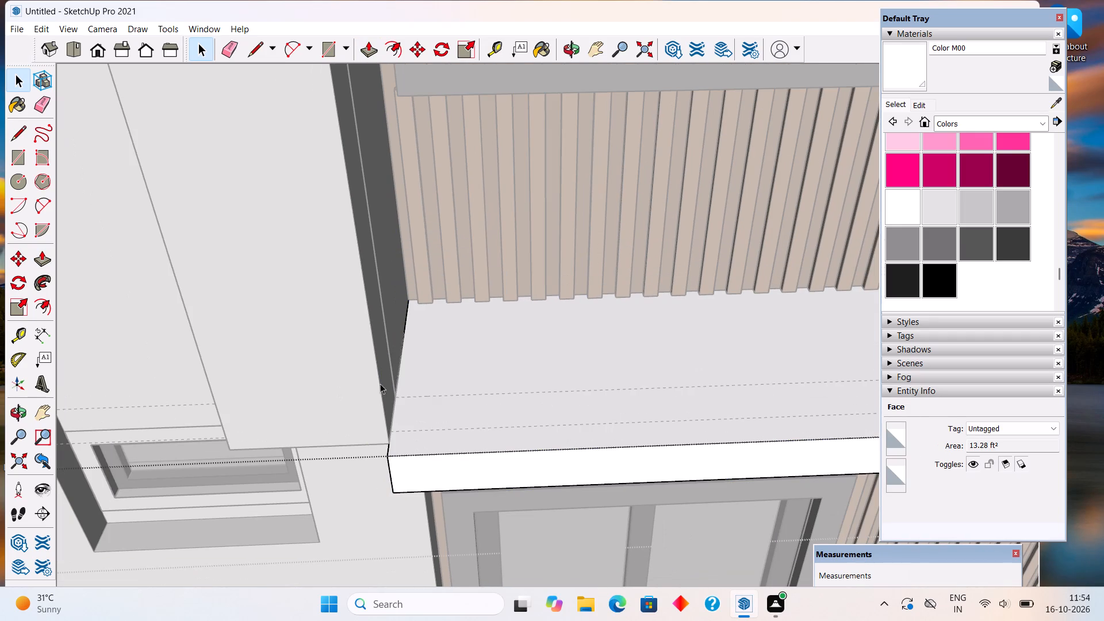
left_click(348, 405)
scroll(348, 405, "down", 17)
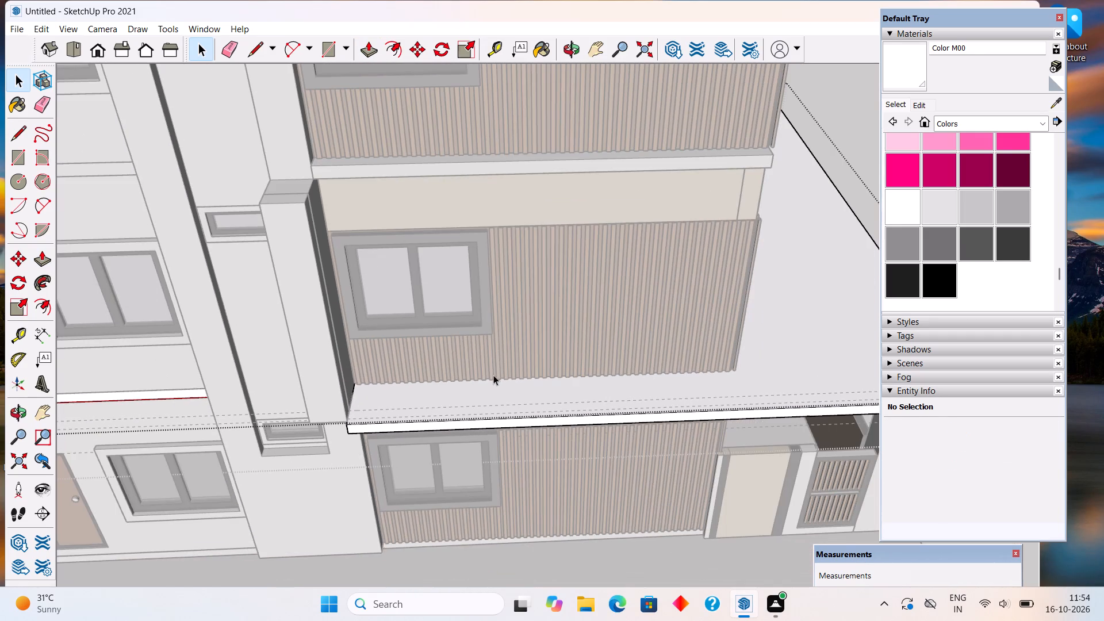
left_click(496, 373)
scroll(496, 373, "down", 4)
left_click(823, 483)
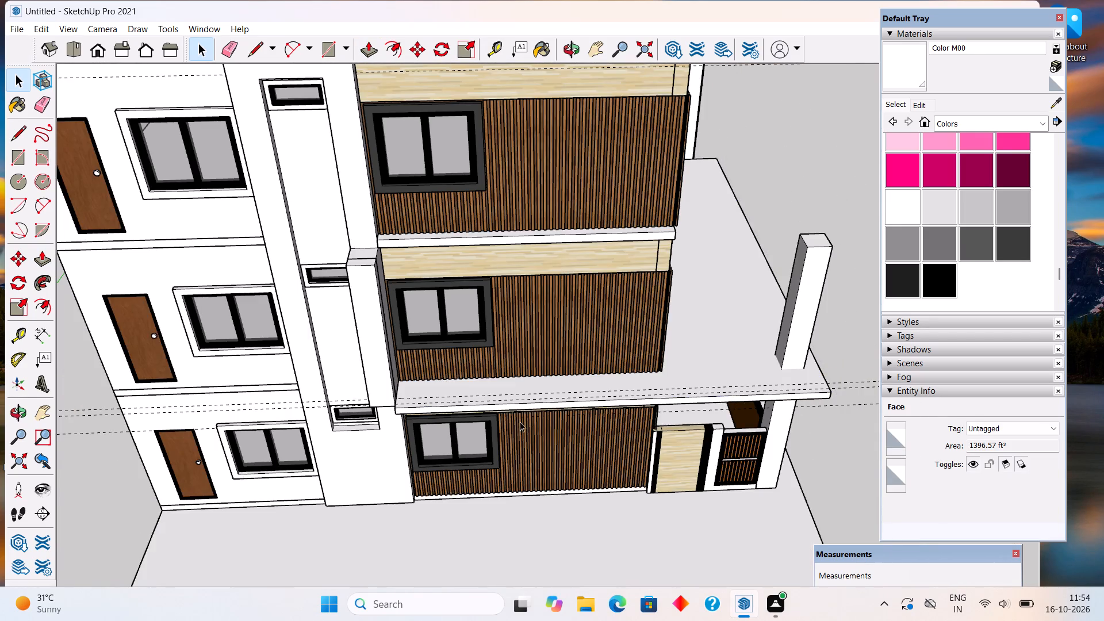
Delete the two guide lines running along the top of the first-floor ledge.
scroll(469, 404, "up", 11)
middle_click_drag(473, 393, 446, 451)
scroll(417, 443, "up", 6)
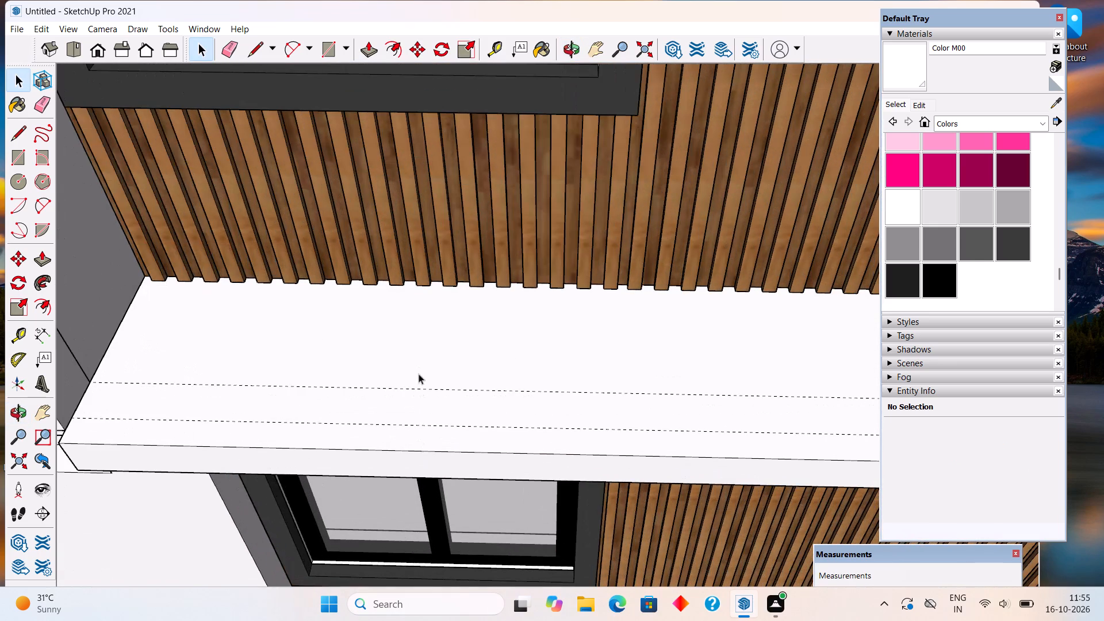
left_click(423, 388)
key("Delete")
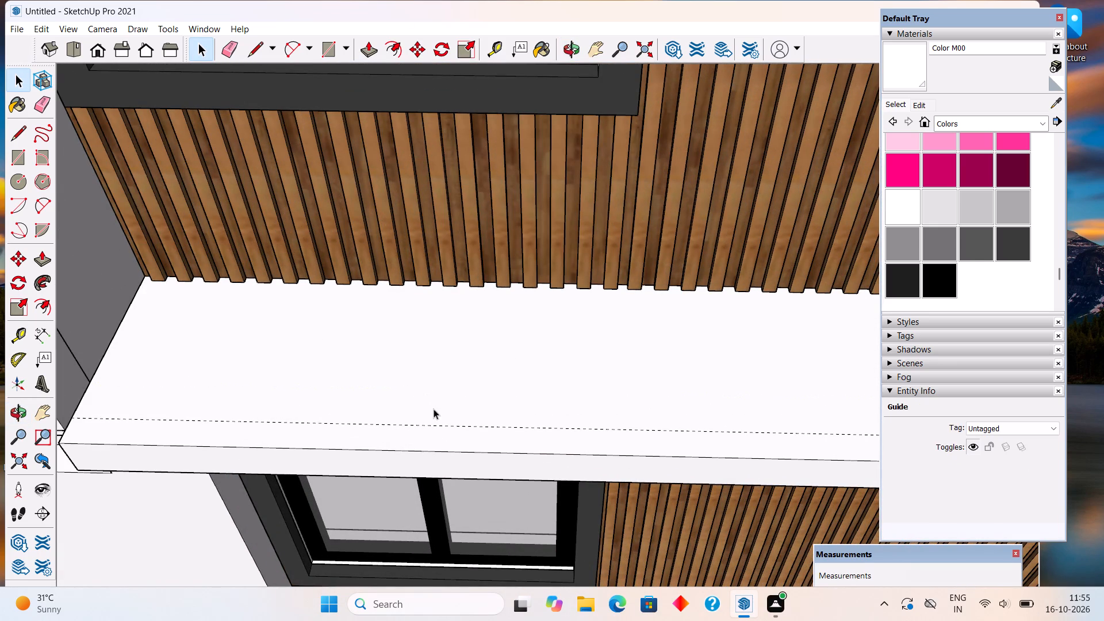
left_click(443, 425)
key("Delete")
Place a guide across the ledge top along the projecting block's bottom front edge, and start a parallel guide behind it.
scroll(443, 415, "down", 3)
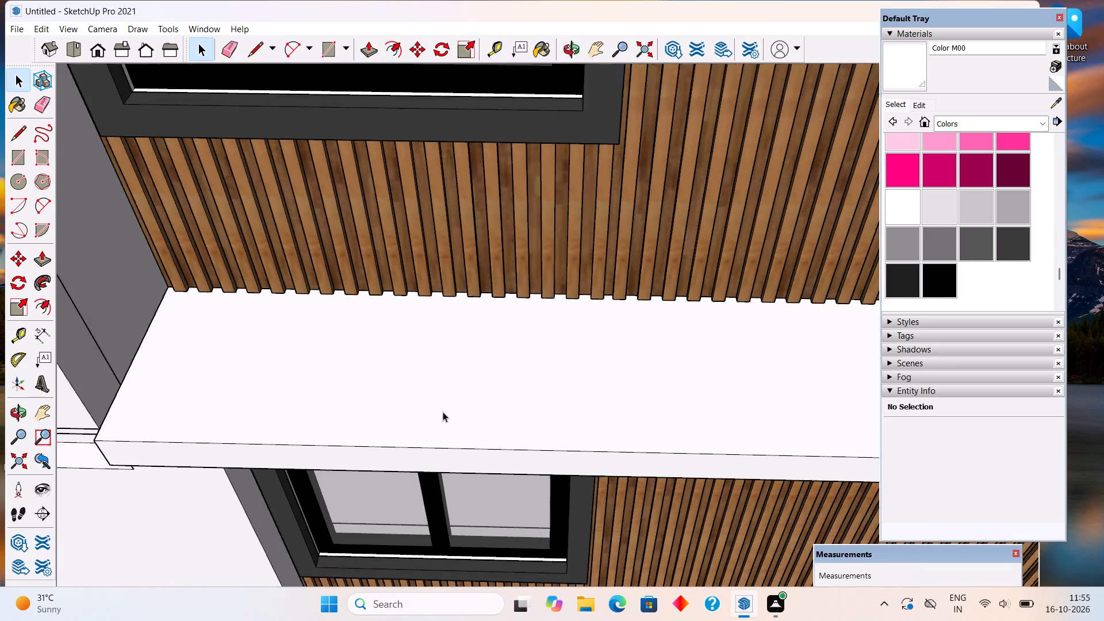
scroll(443, 412, "down", 2)
scroll(281, 453, "up", 4)
key("t")
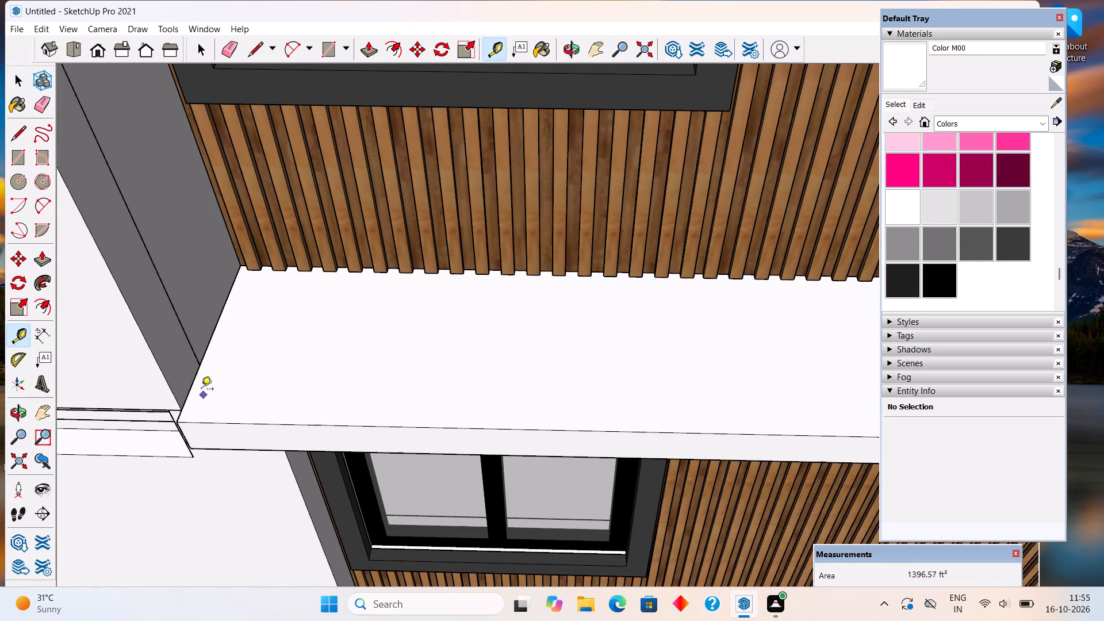
scroll(198, 382, "up", 4)
double_click(159, 427)
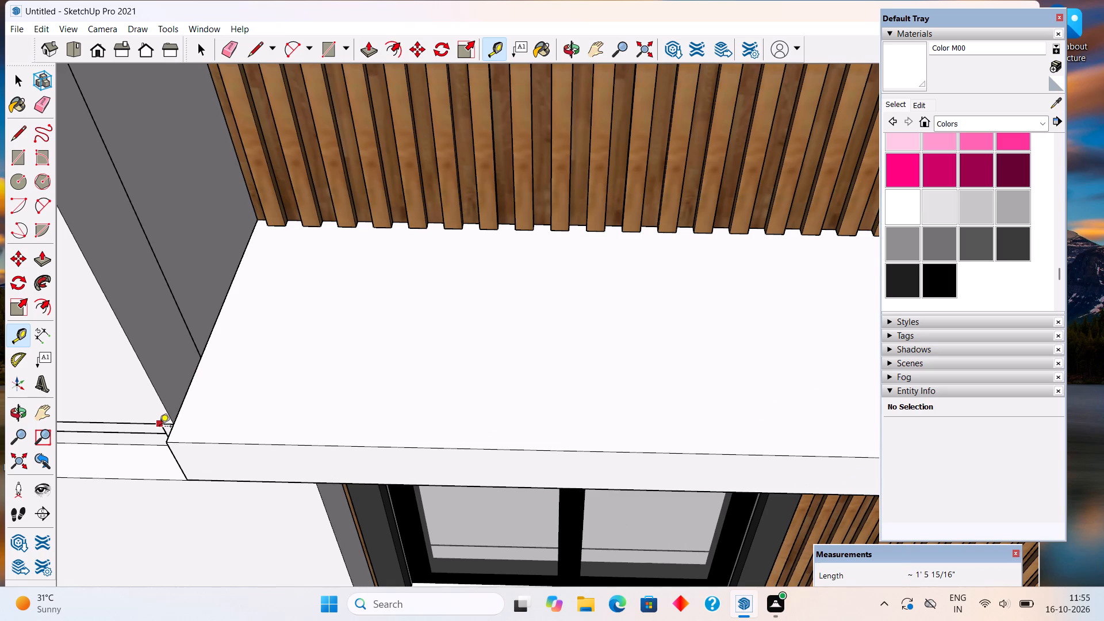
left_click(194, 425)
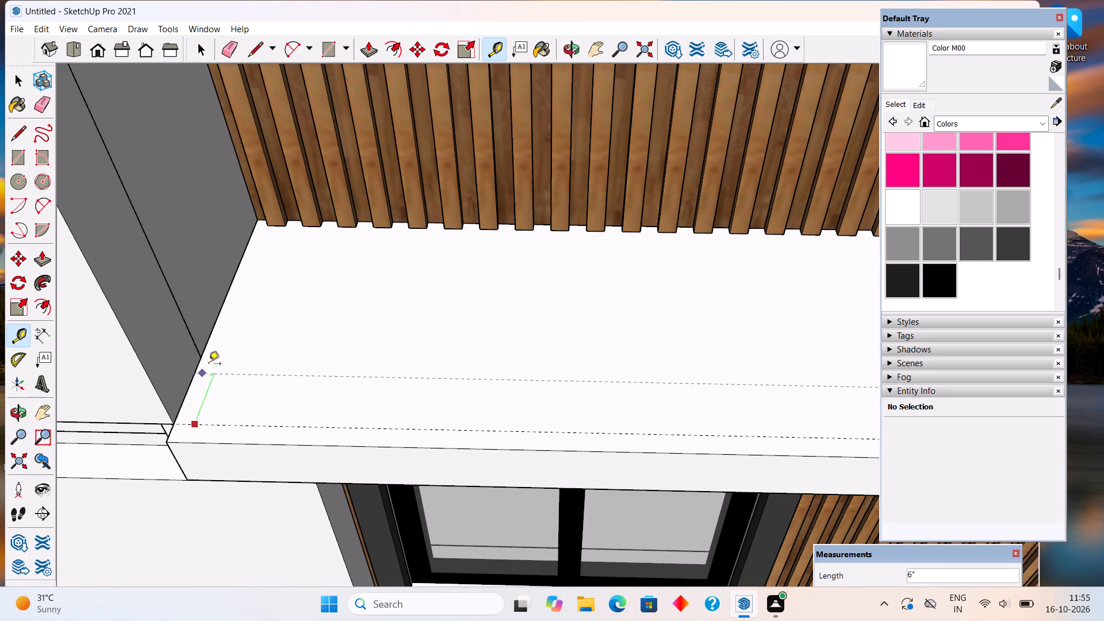
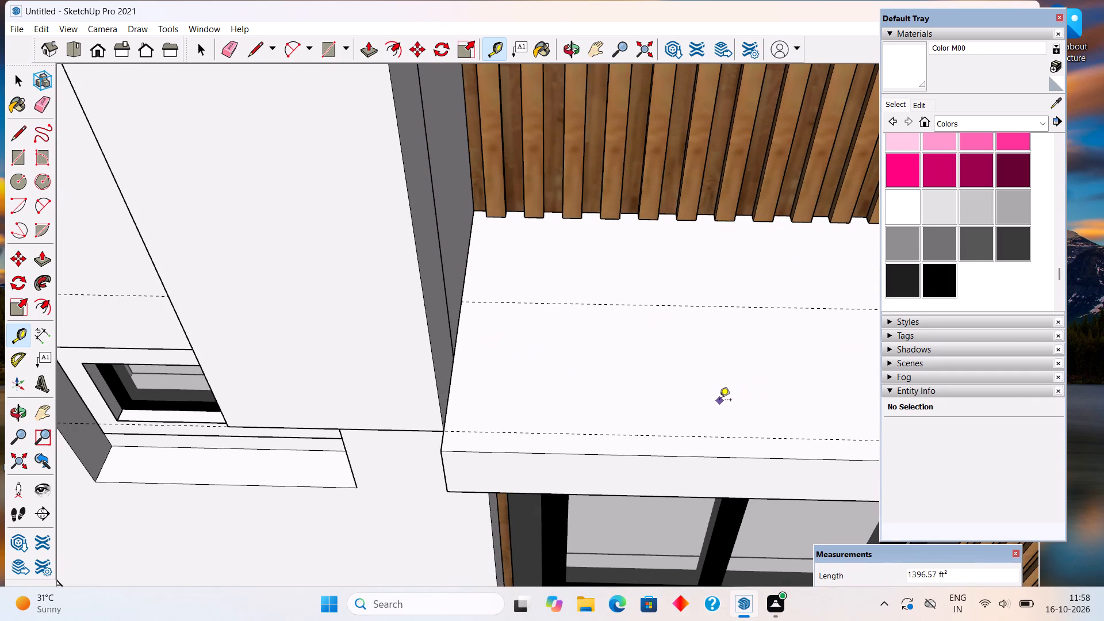
Place a guide 8" back from the existing front guide on the white slab, at the column's corner.
left_click(664, 434)
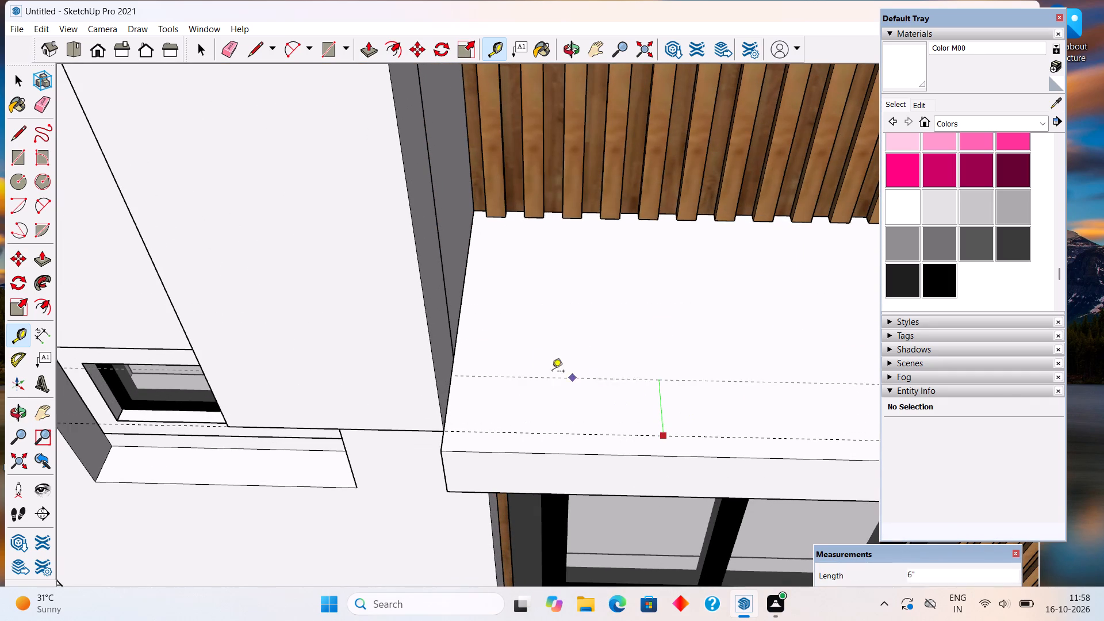
scroll(522, 355, "up", 3)
left_click(425, 355)
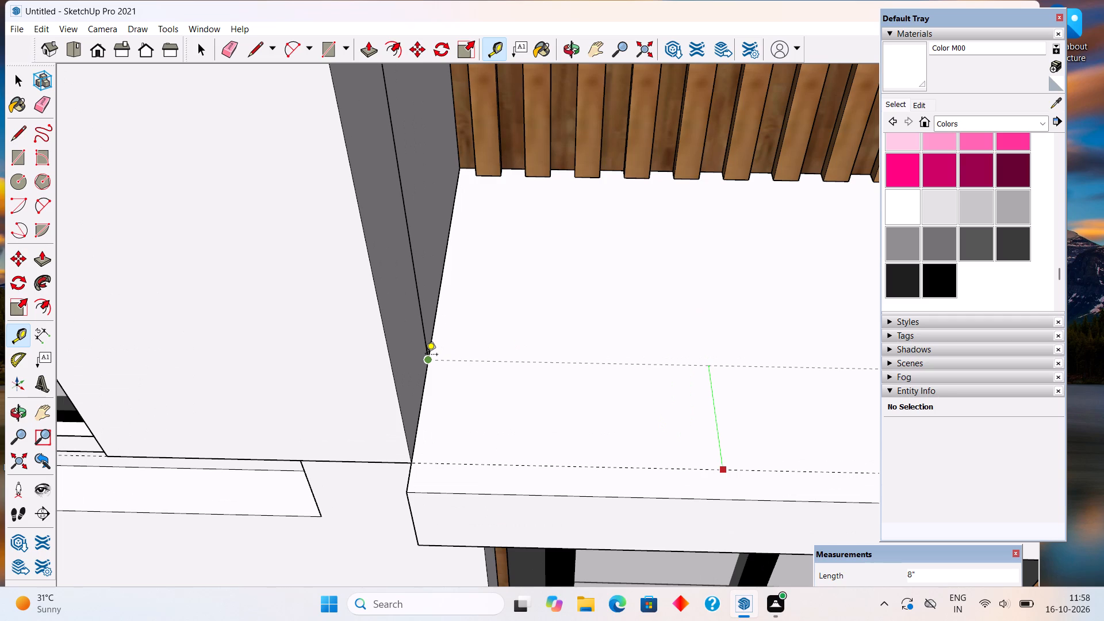
scroll(425, 355, "down", 5)
key("space")
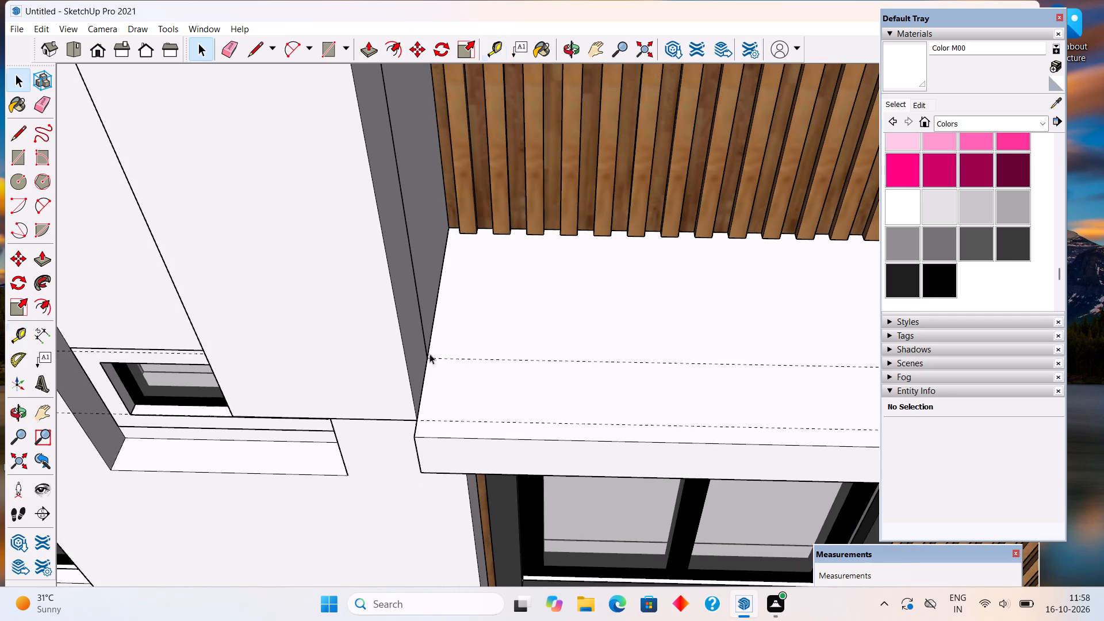
scroll(484, 373, "down", 1)
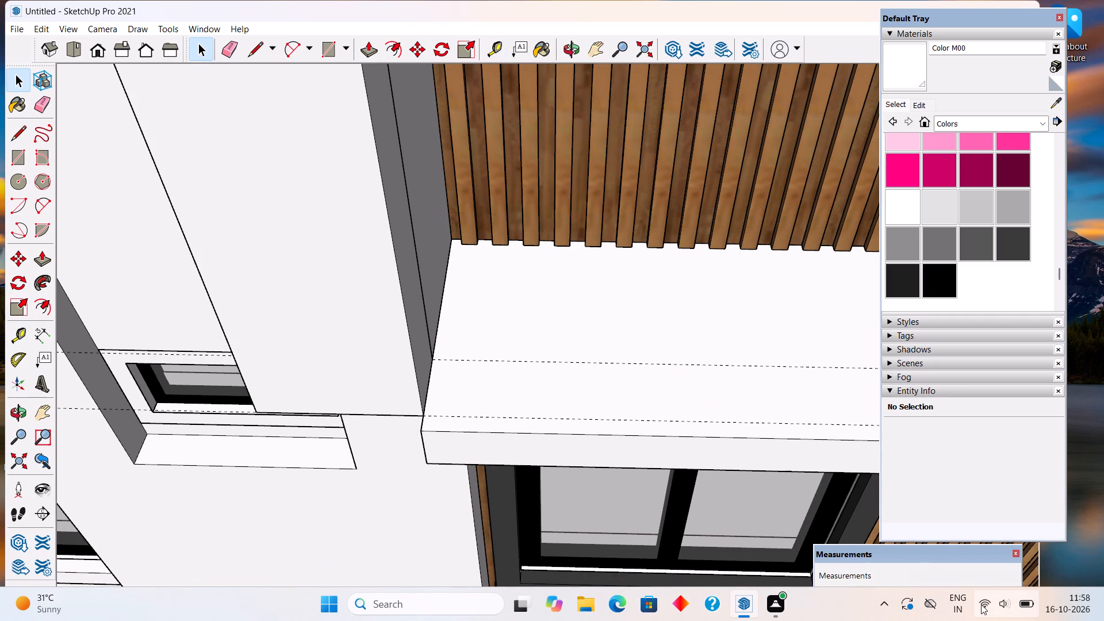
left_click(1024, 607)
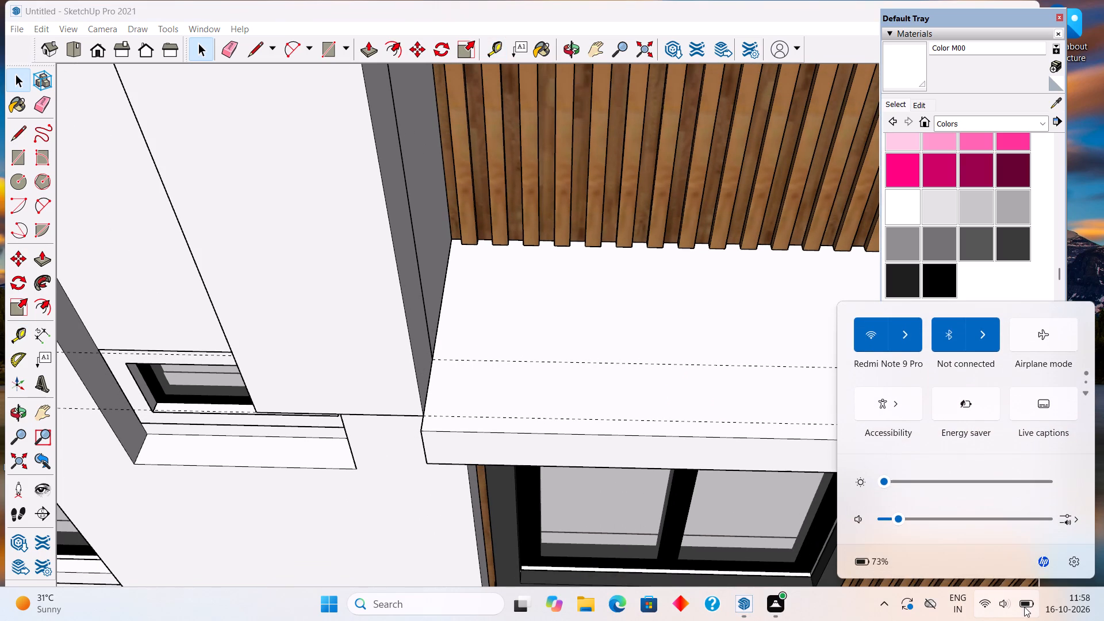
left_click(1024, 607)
Place a horizontal guide 2.5' above the slab edge at the base of the column.
scroll(531, 332, "down", 13)
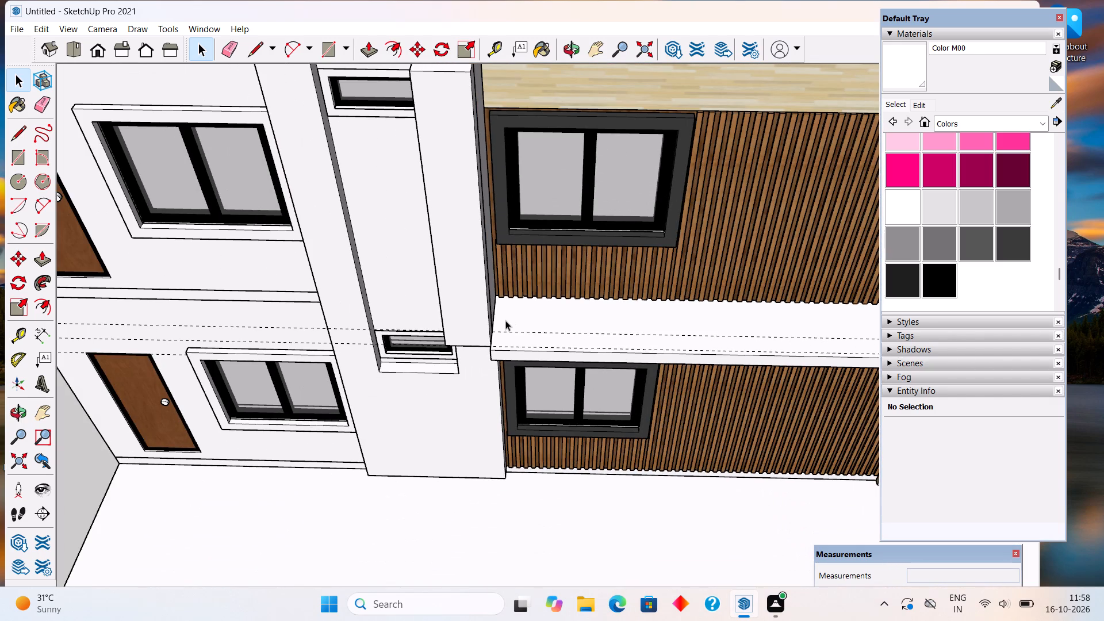
middle_click_drag(568, 325, 404, 336)
scroll(430, 313, "up", 14)
key("t")
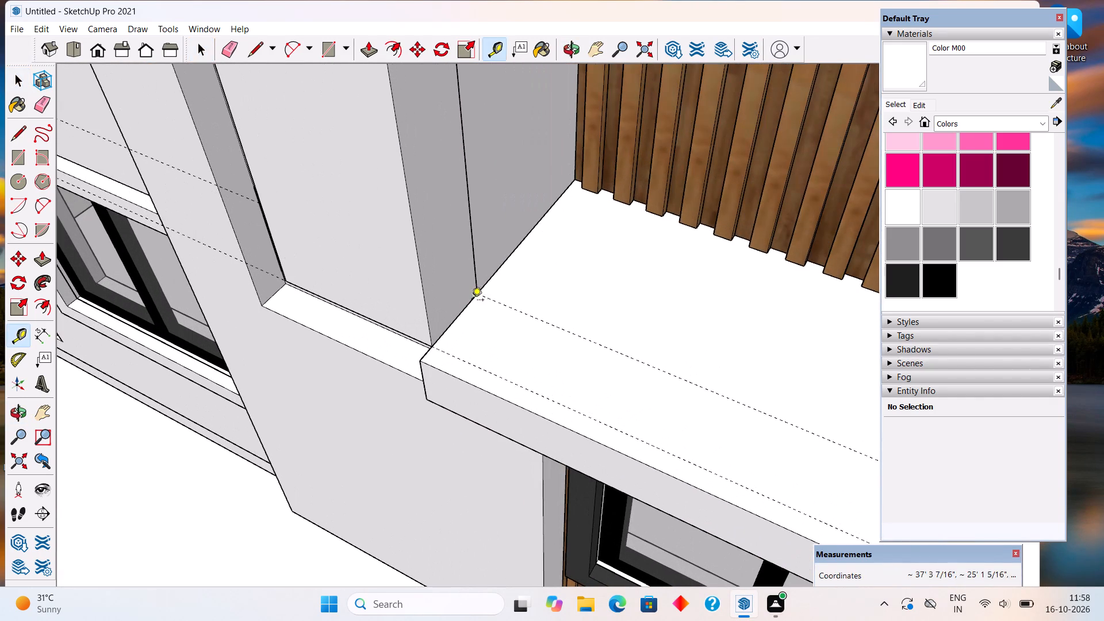
left_click(464, 316)
scroll(428, 251, "down", 11)
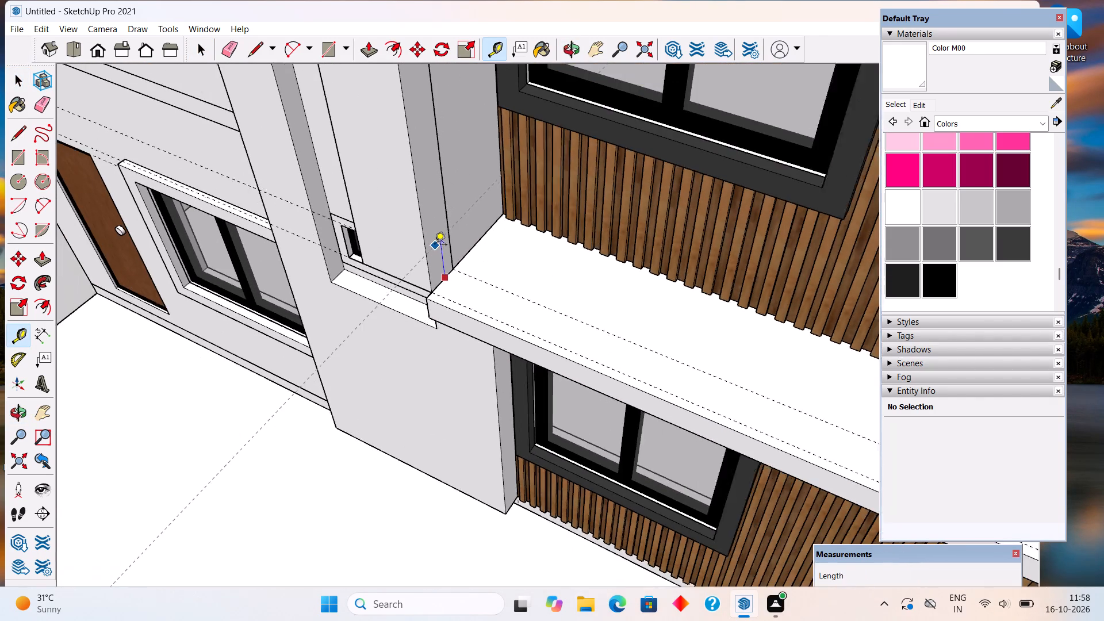
scroll(435, 246, "down", 2)
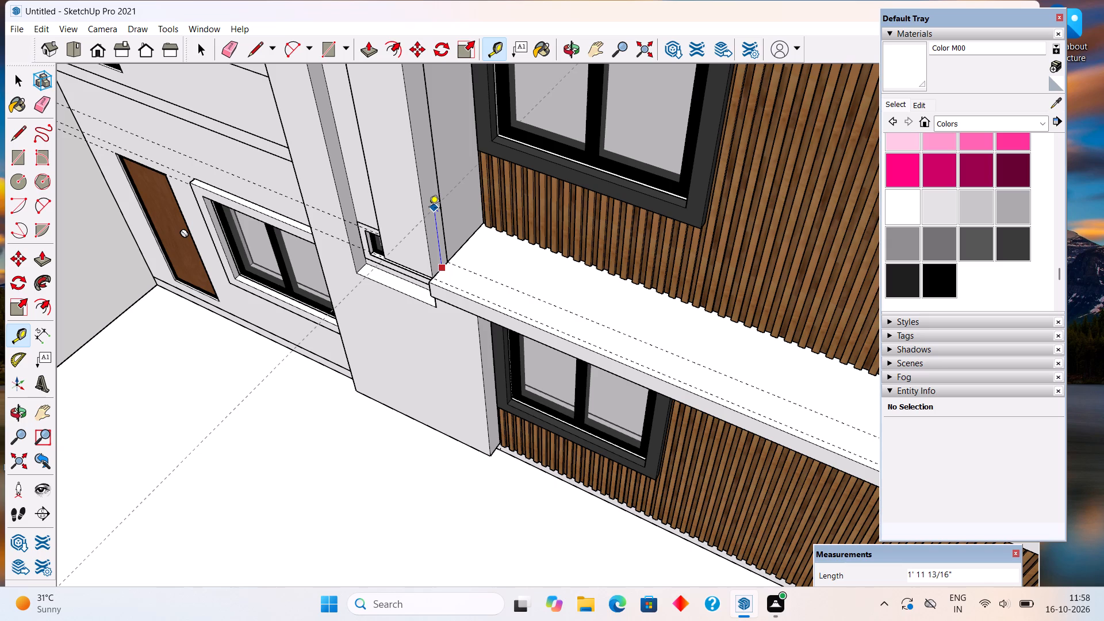
type("2.5'")
key("Return")
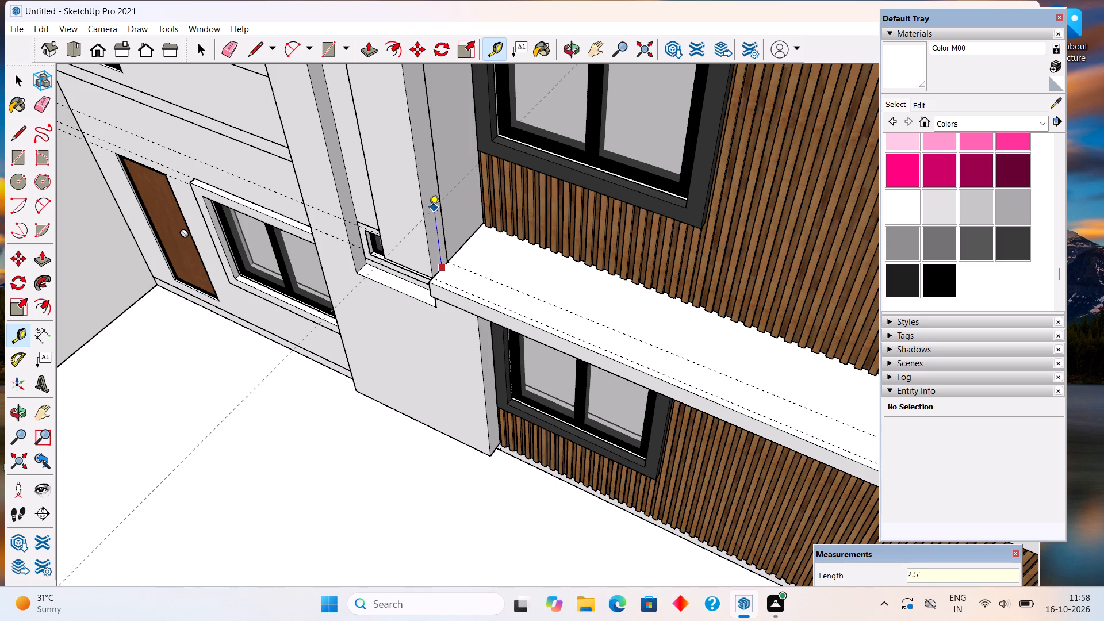
scroll(447, 199, "up", 4)
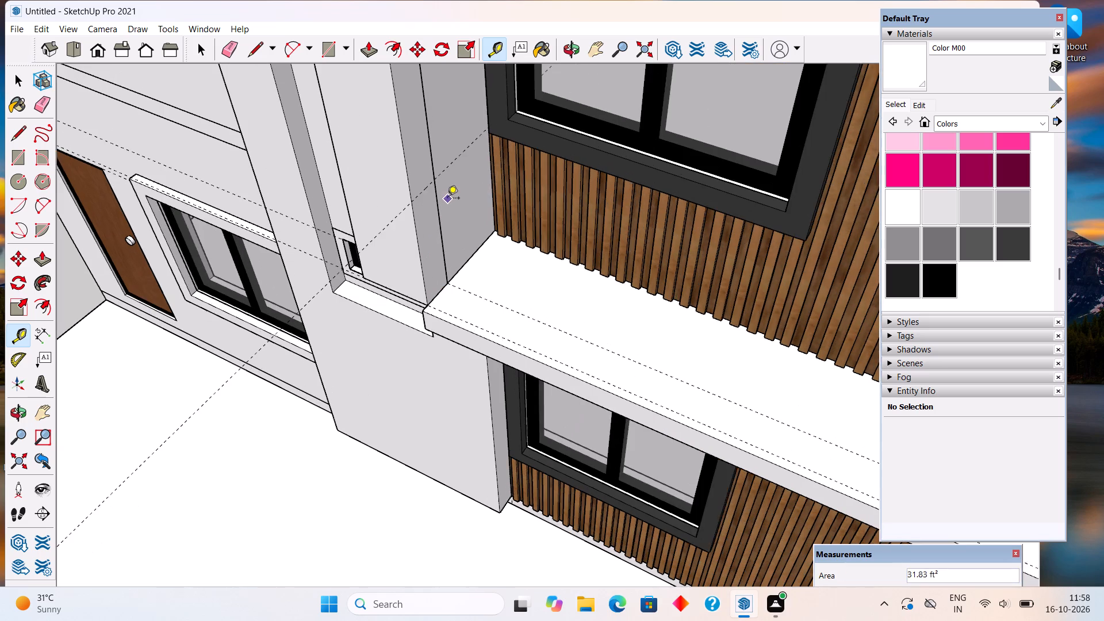
key("space")
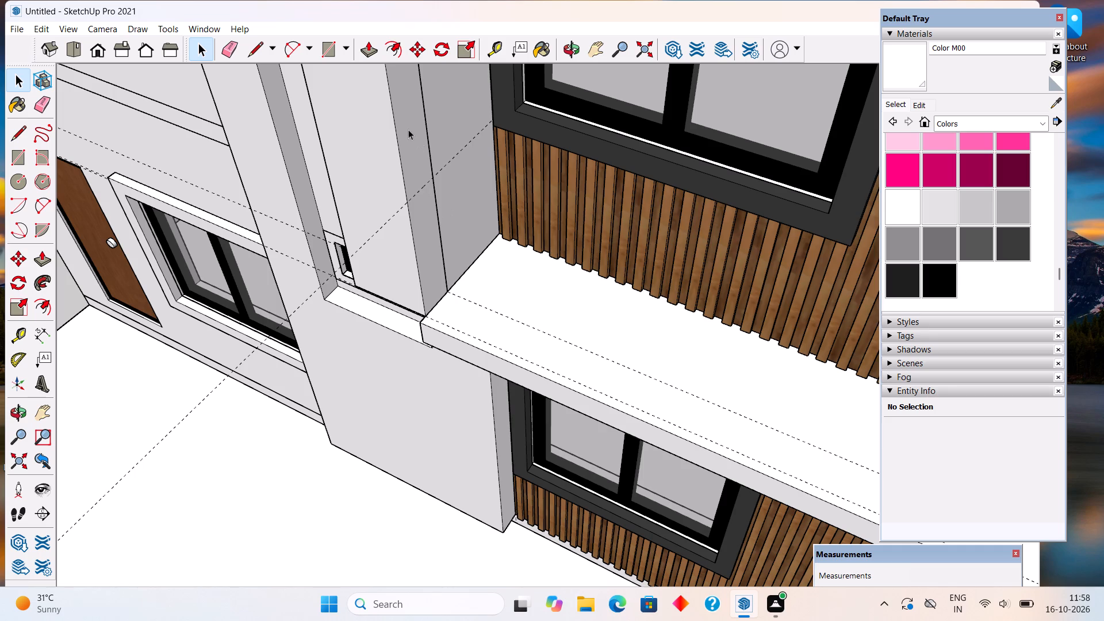
Open the column group and draw a line across its narrow side face along the 2.5' guide.
triple_click(431, 252)
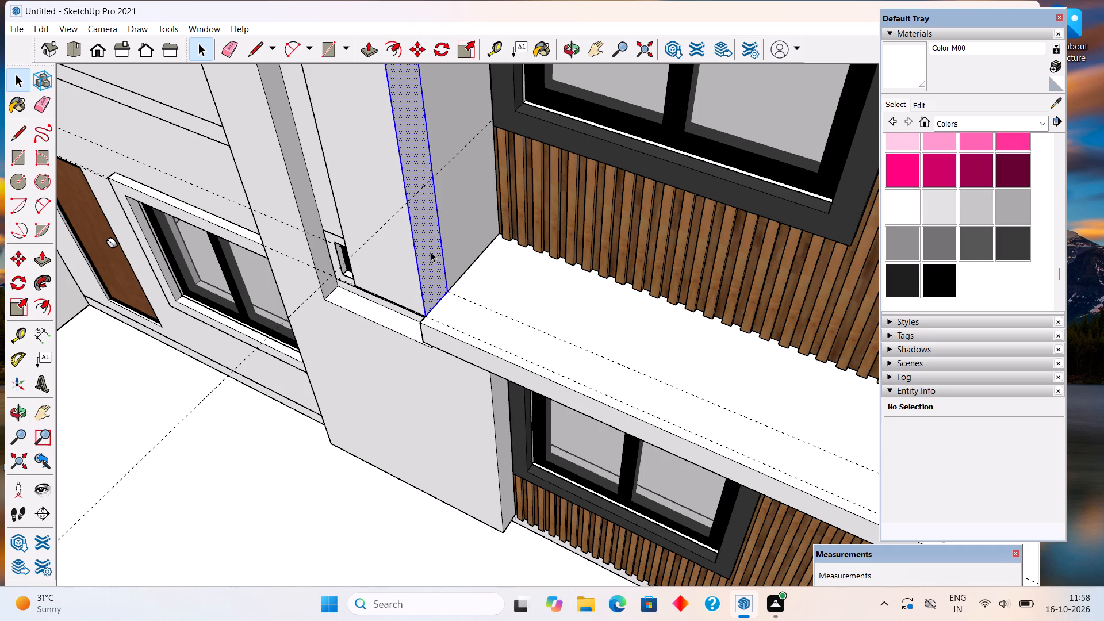
scroll(420, 205, "up", 5)
key("l")
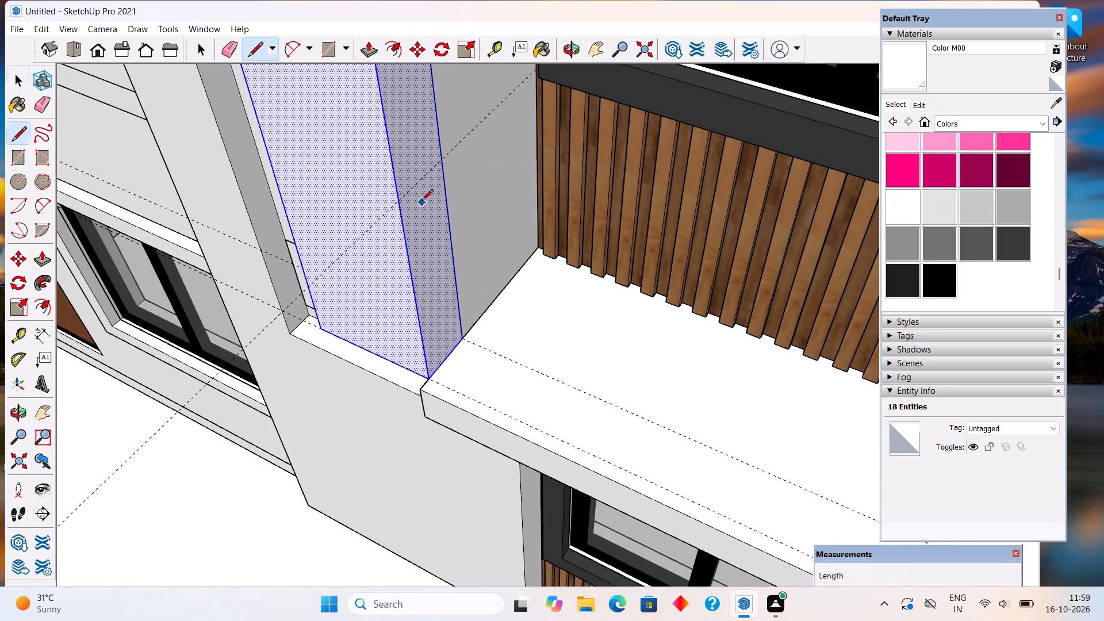
left_click(443, 162)
left_click(400, 202)
Push/Pull the side face below the line along the slab to its far end, about 26' 6 11/16", as a parapet.
key("p")
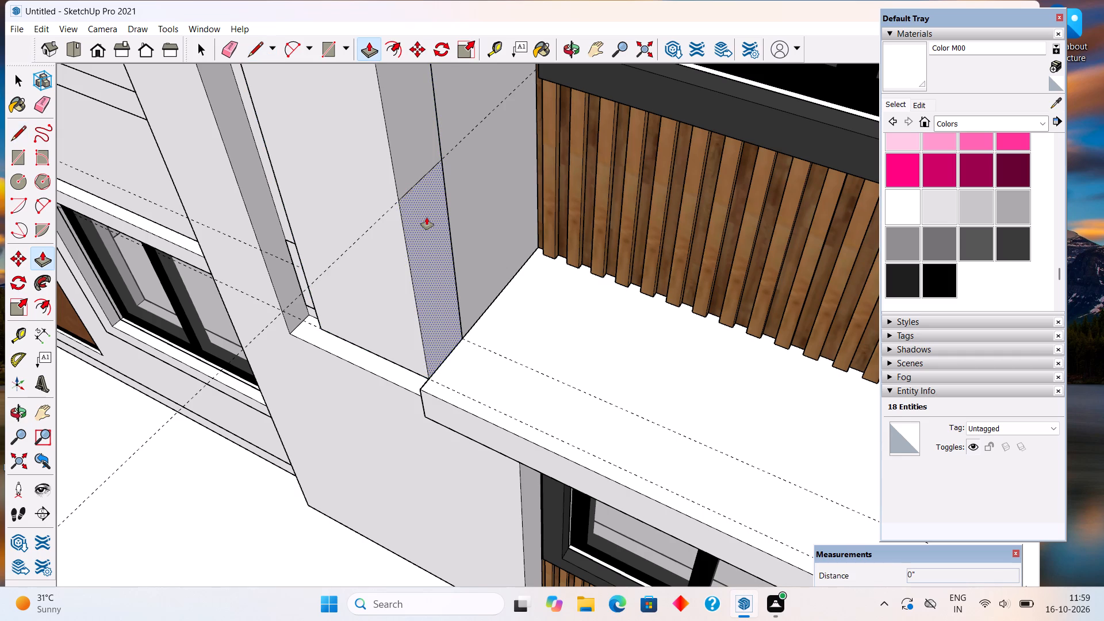
left_click(427, 217)
scroll(479, 250, "down", 14)
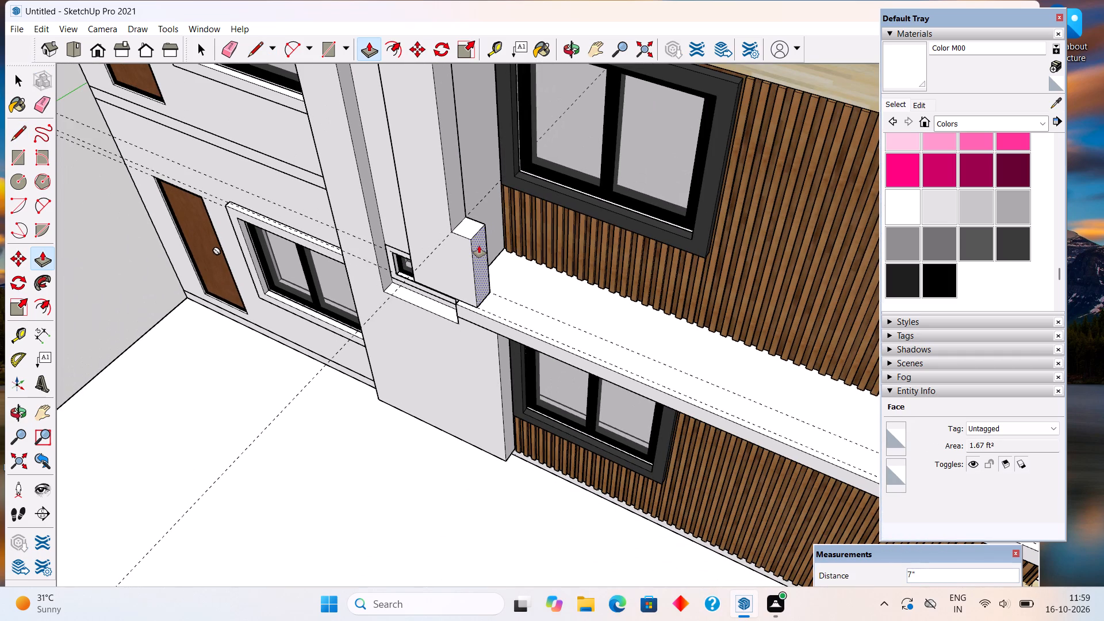
scroll(479, 246, "down", 13)
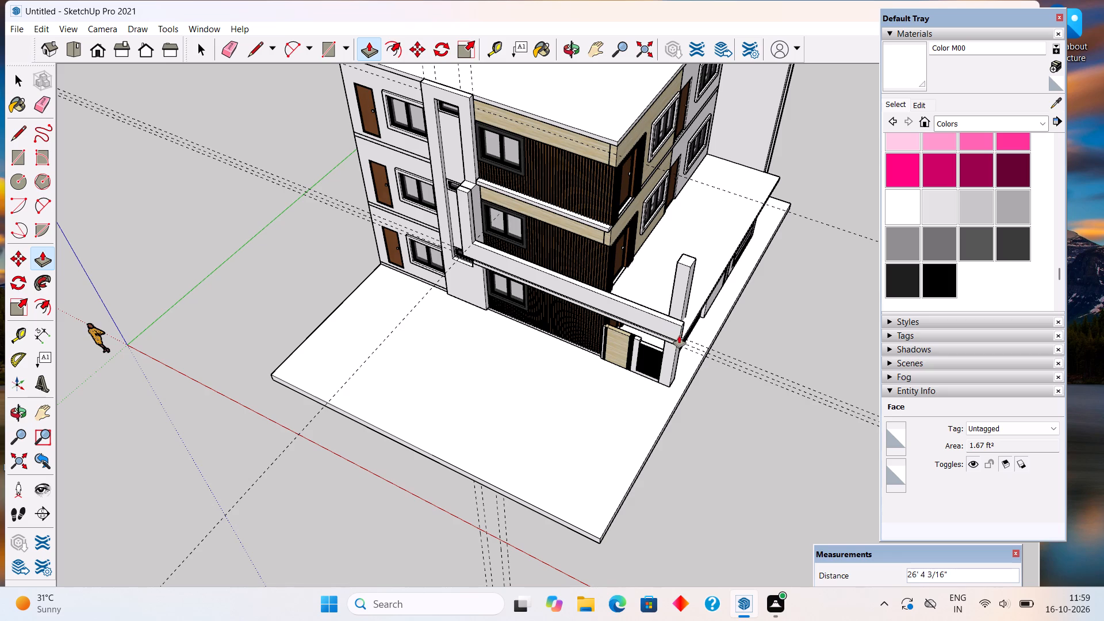
scroll(662, 350, "up", 17)
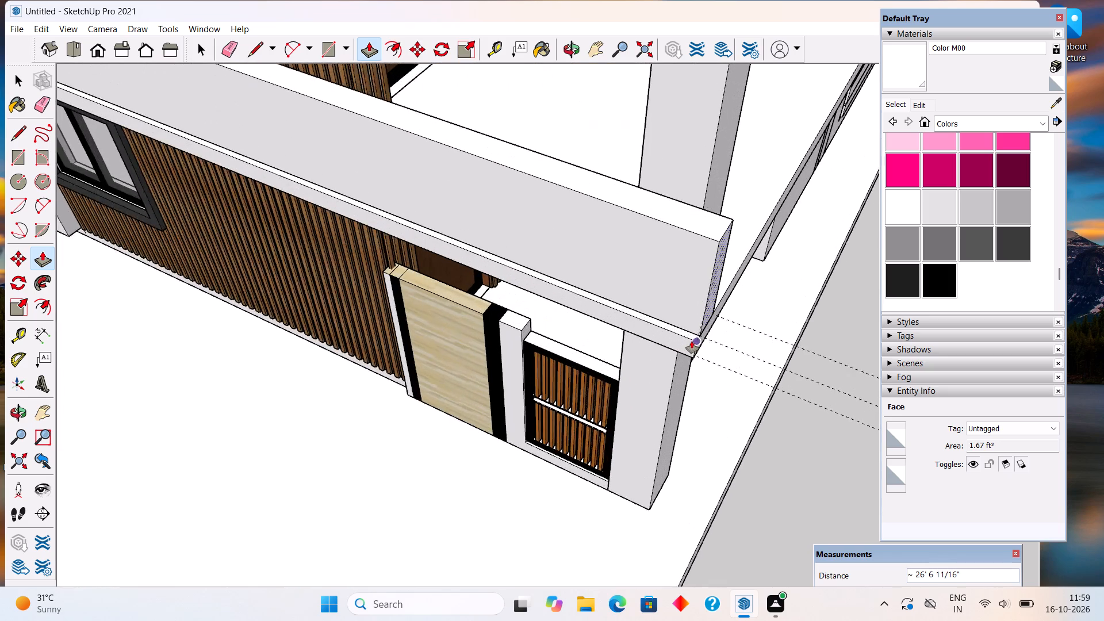
scroll(692, 341, "up", 5)
left_click(695, 340)
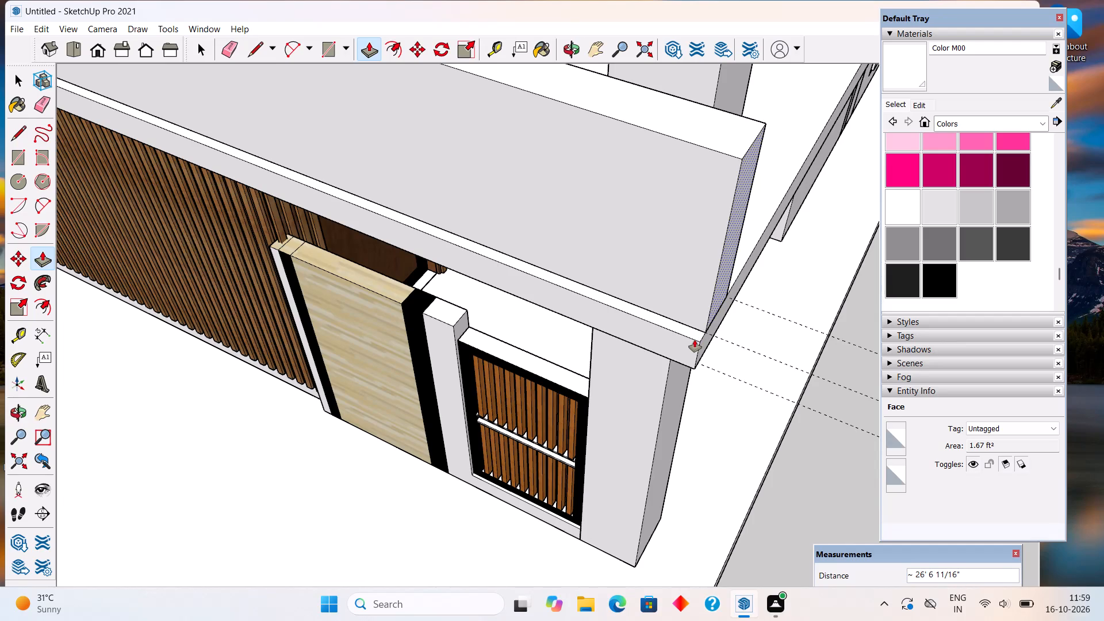
Open the slab group and draw a 6" vertical line closing its end face beside the column.
scroll(695, 340, "down", 15)
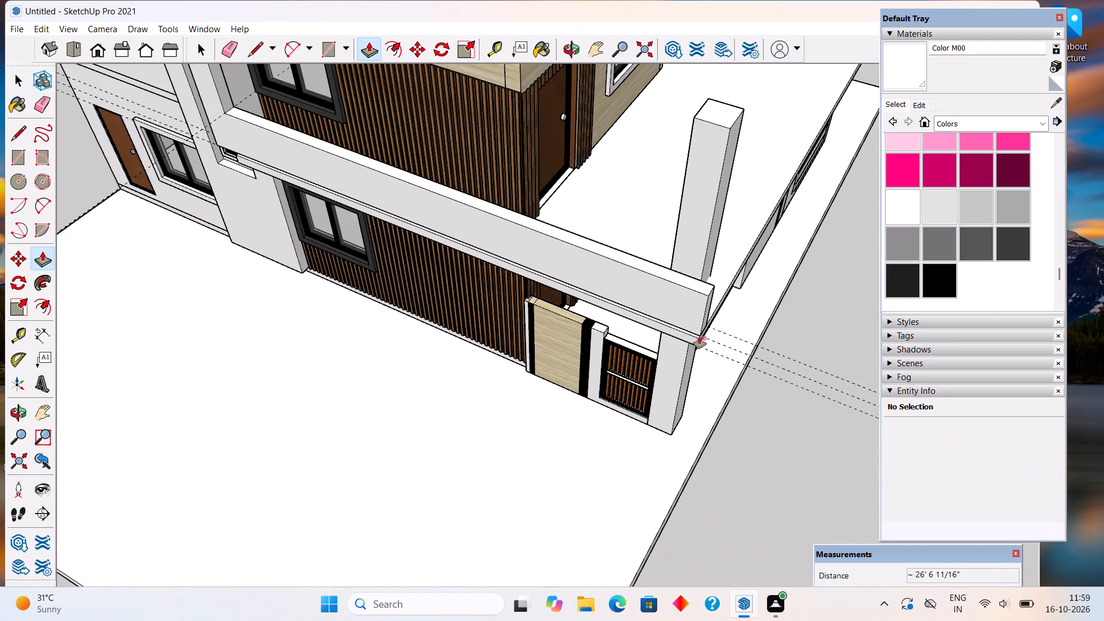
middle_click_drag(426, 235, 763, 220)
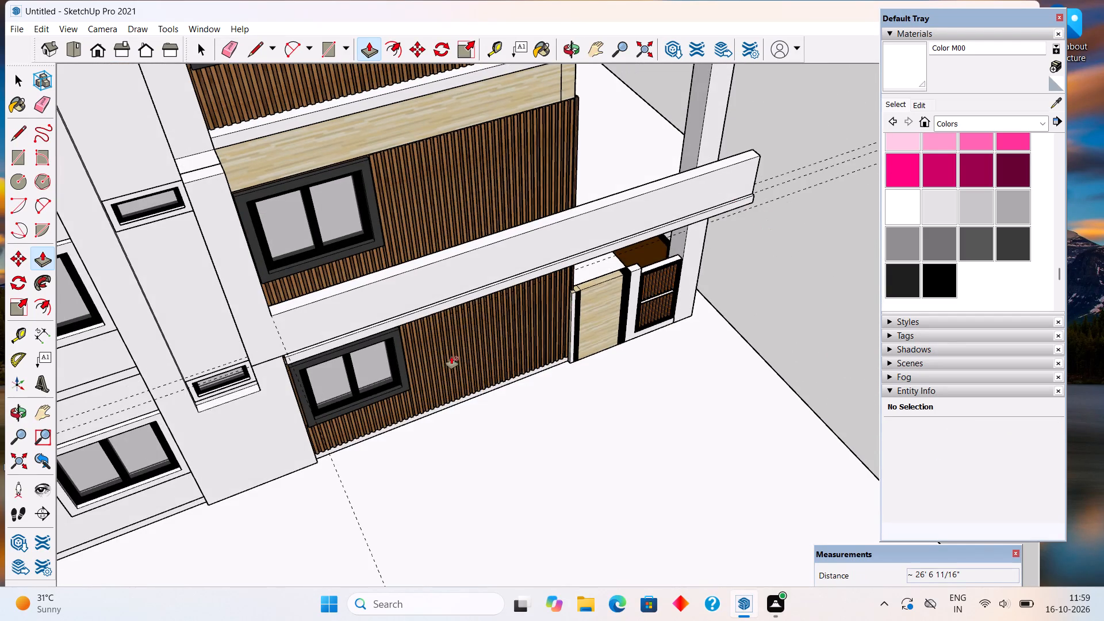
scroll(358, 356, "up", 5)
middle_click_drag(315, 327, 568, 174)
middle_click_drag(495, 194, 524, 139)
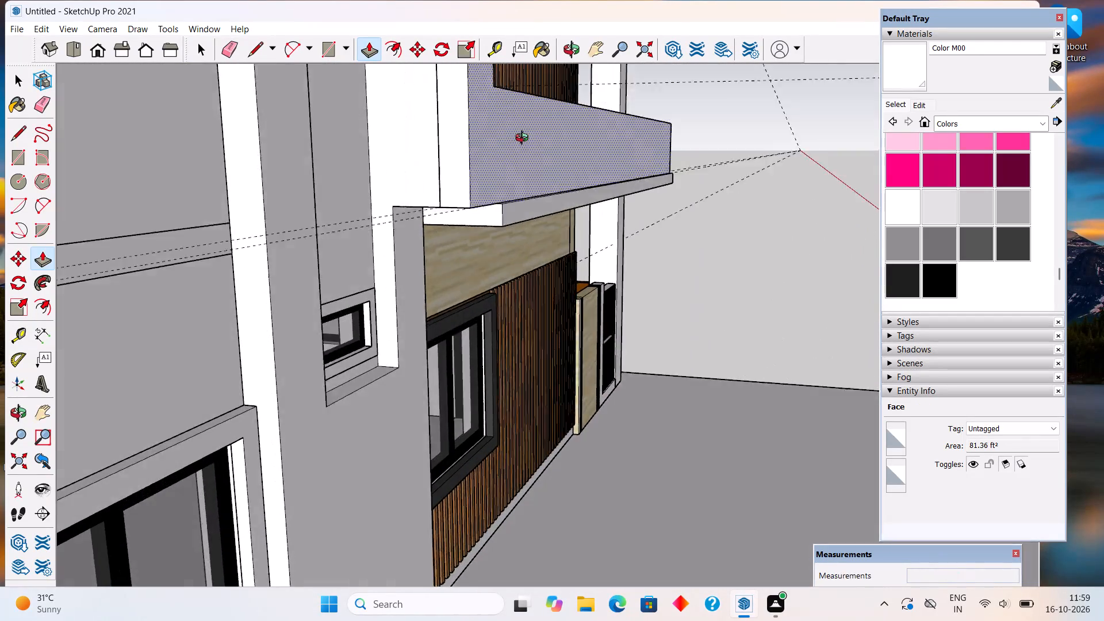
middle_click_drag(524, 139, 529, 132)
scroll(438, 196, "up", 5)
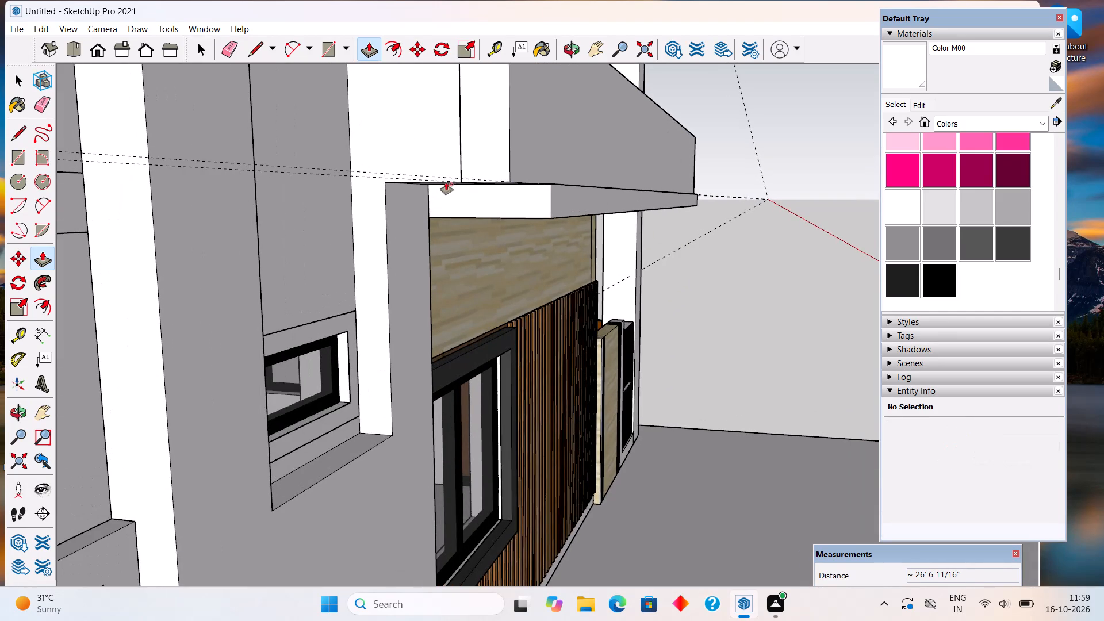
key("space")
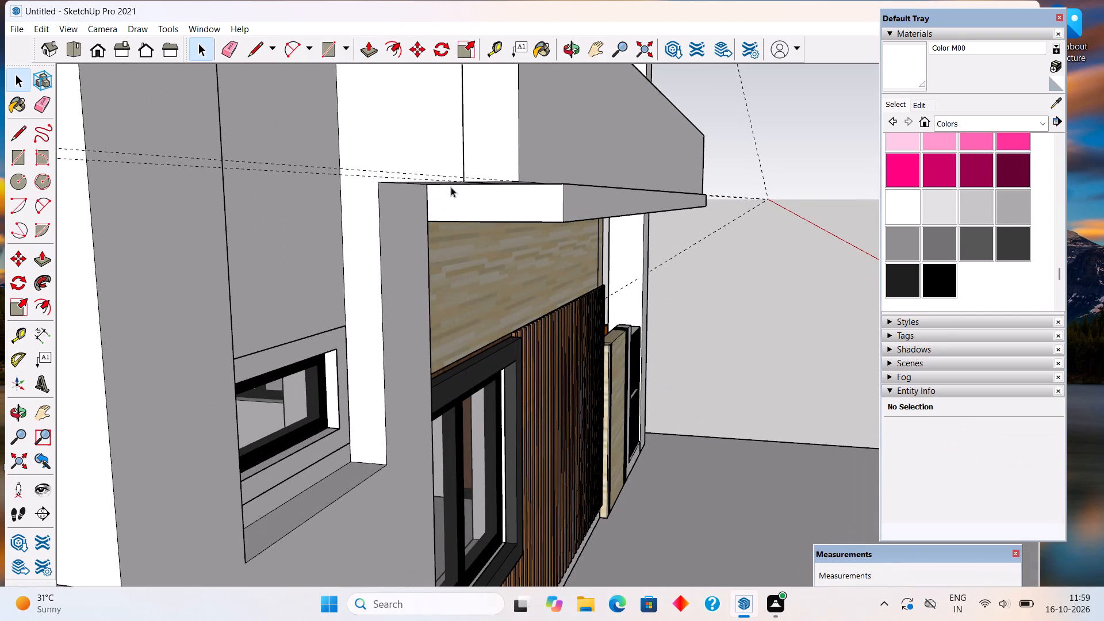
triple_click(463, 204)
key("l")
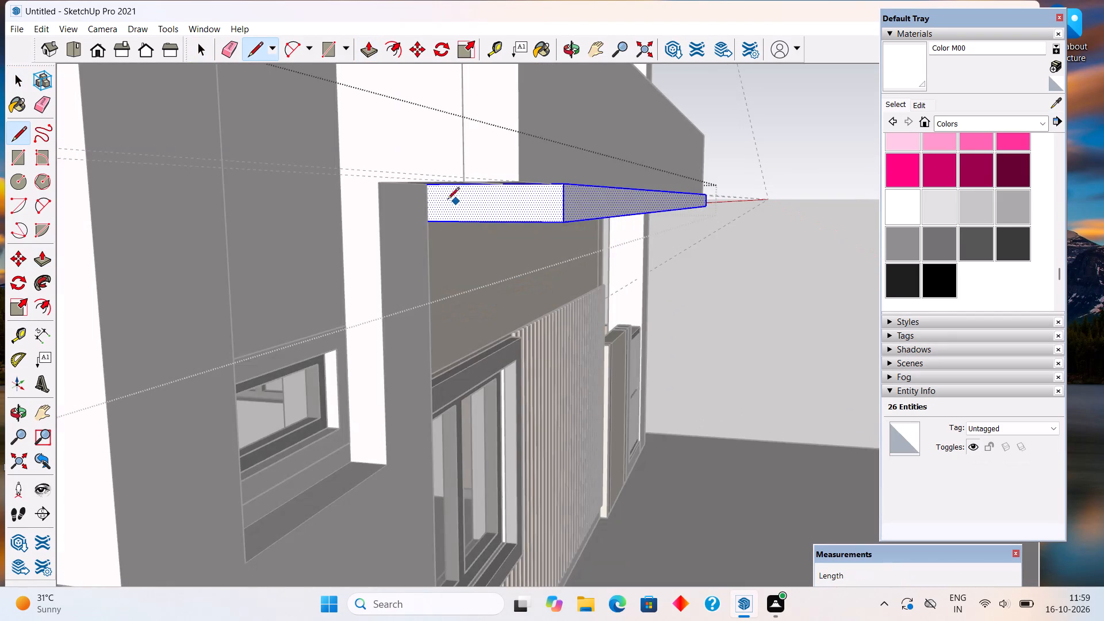
scroll(442, 199, "up", 11)
left_click(407, 167)
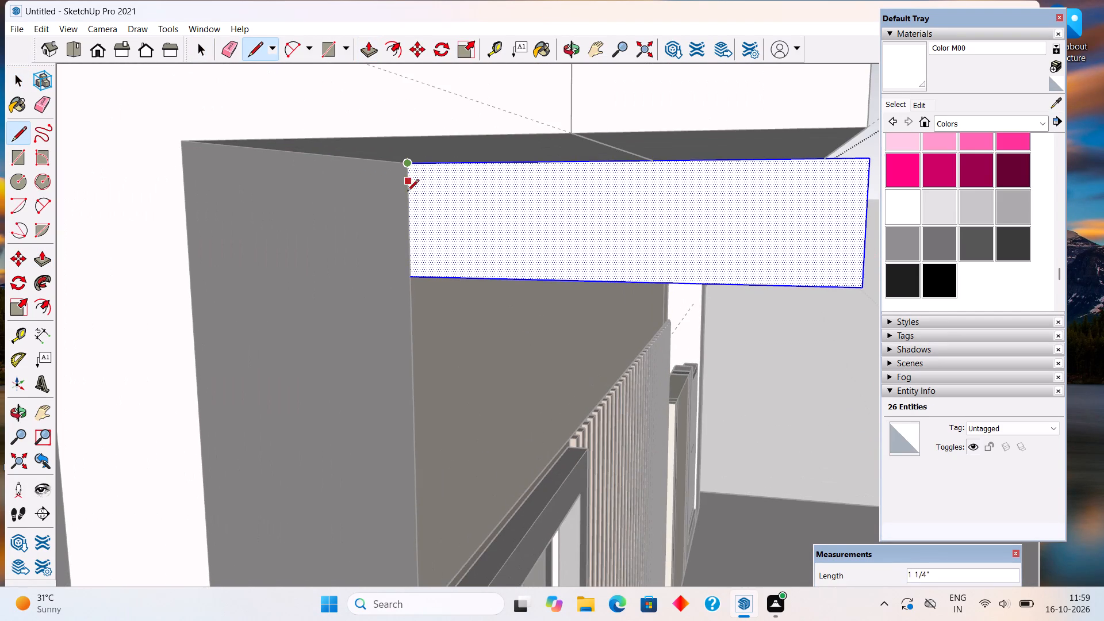
left_click(415, 275)
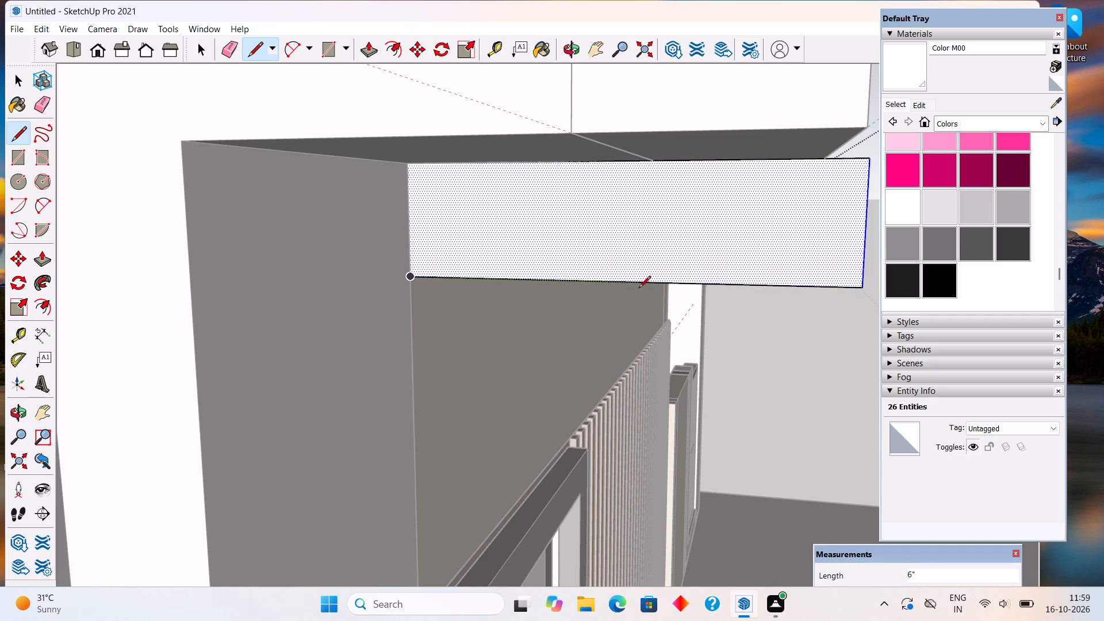
Push/Pull the slab's end face out to the adjacent column's edge, plus a further 1".
key("p")
left_click(642, 272)
scroll(598, 258, "down", 5)
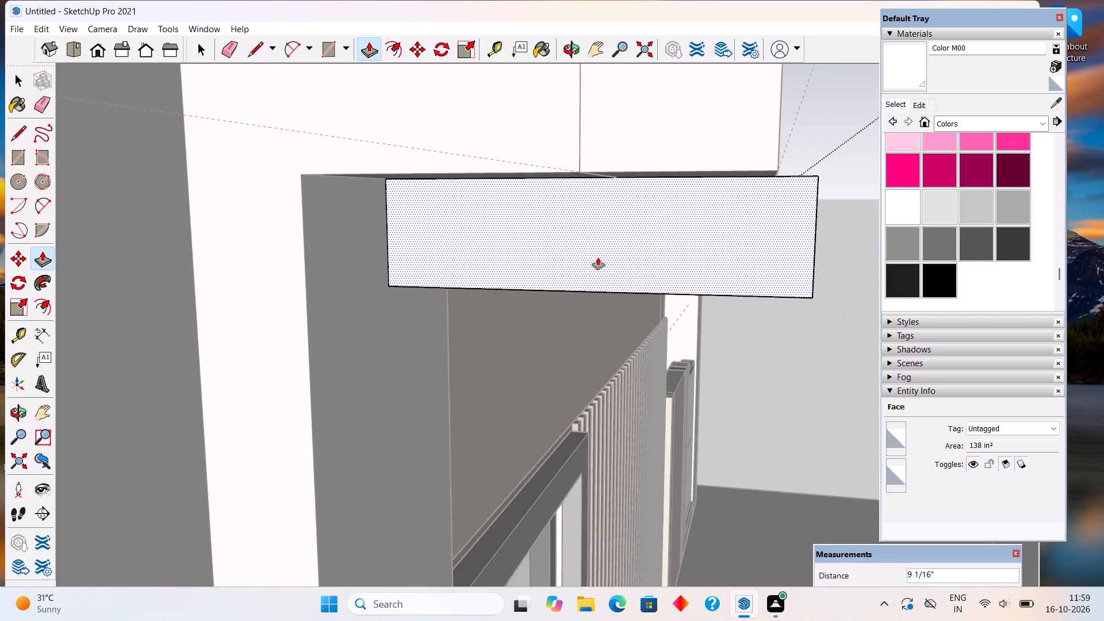
left_click(655, 183)
left_click(656, 220)
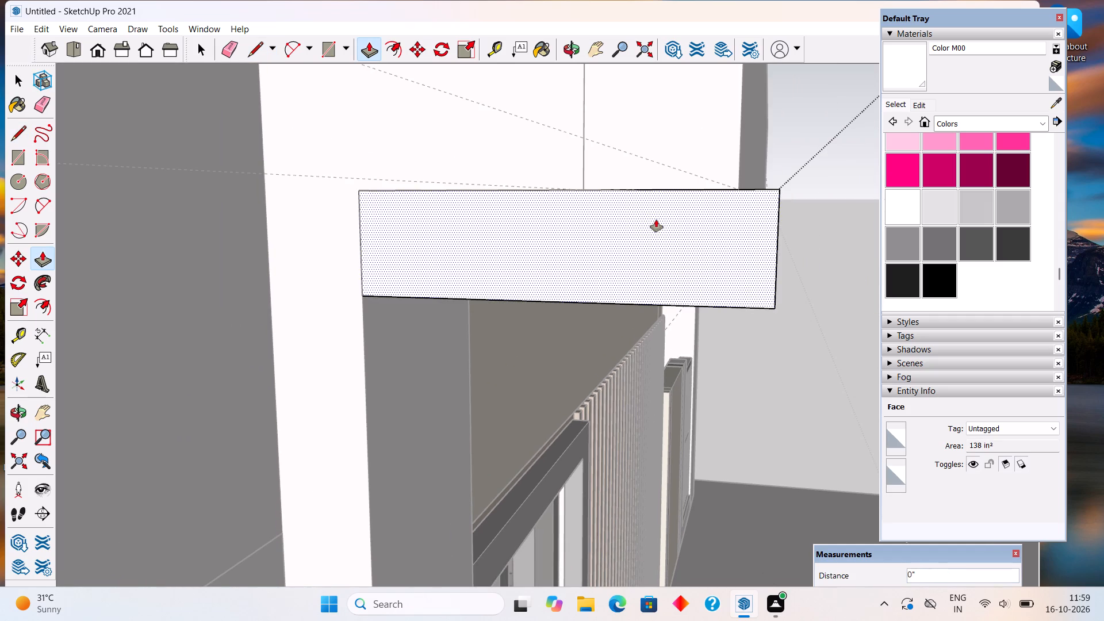
type("1\"")
key("Return")
key("space")
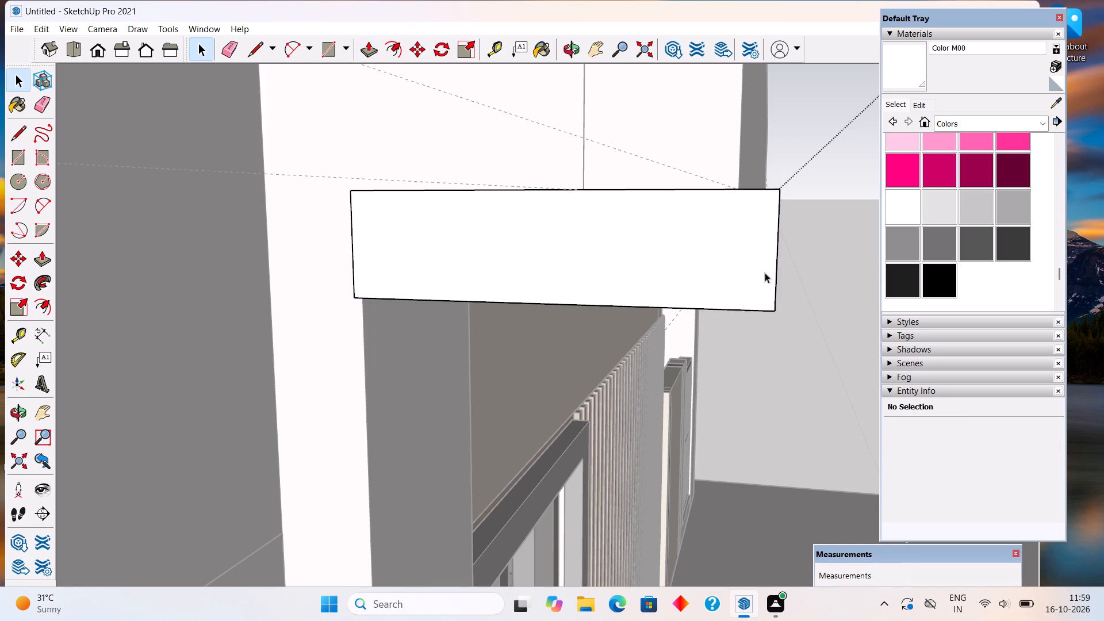
Push/Pull the slab's long front face outward by 1" and close the slab group.
middle_click_drag(761, 274, 612, 300)
left_click(700, 281)
key("p")
left_click(711, 270)
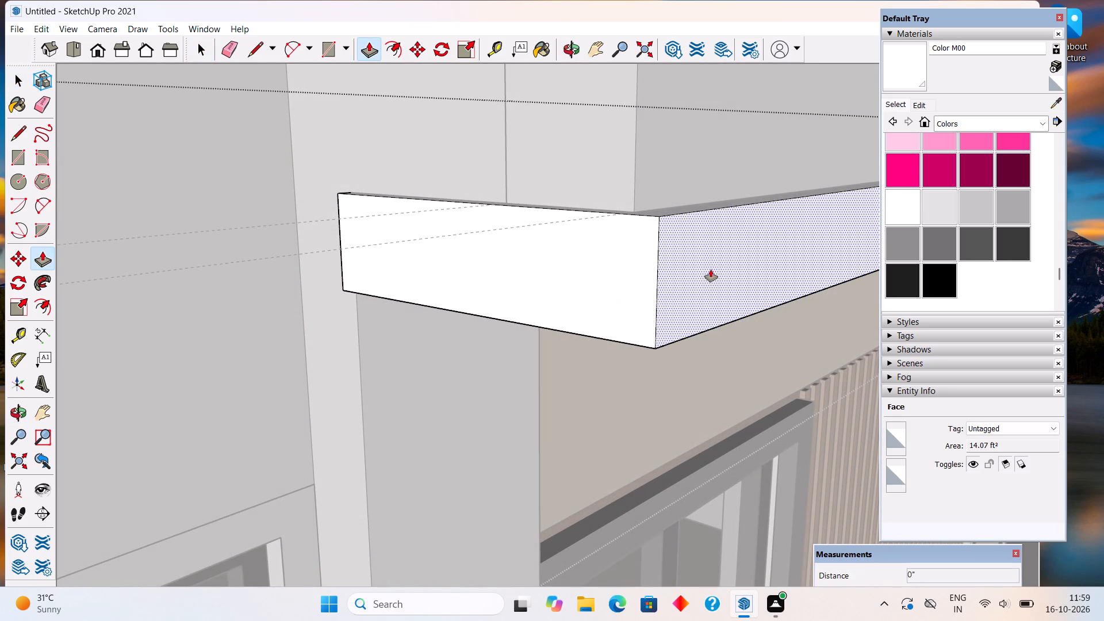
type("1\"")
key("Return")
key("space")
scroll(708, 215, "down", 2)
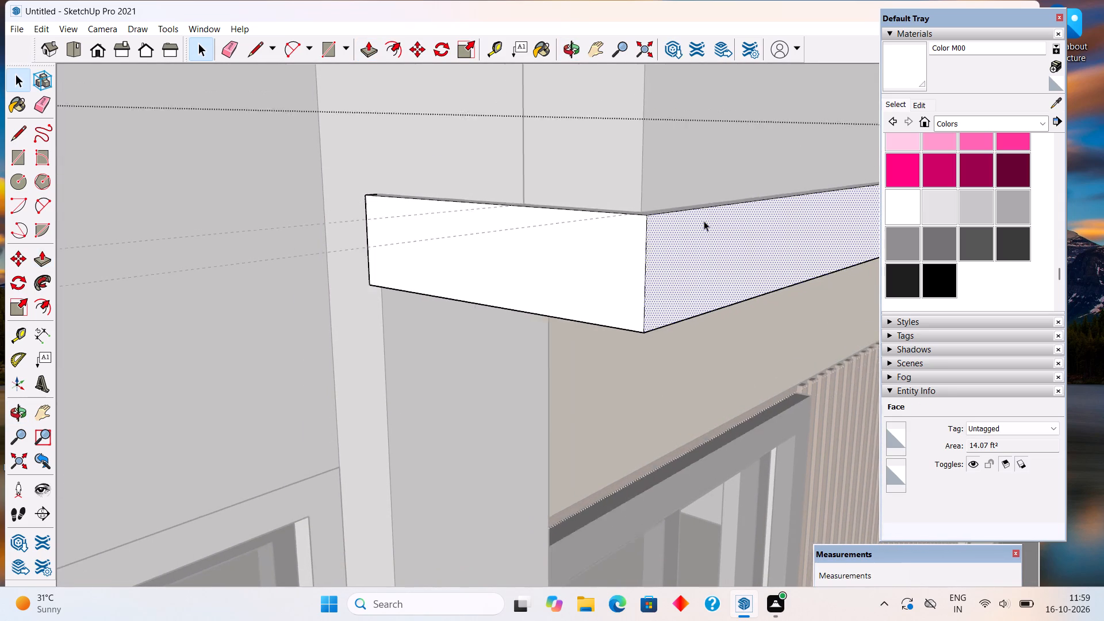
scroll(704, 221, "down", 20)
scroll(704, 221, "down", 20)
scroll(704, 221, "down", 2)
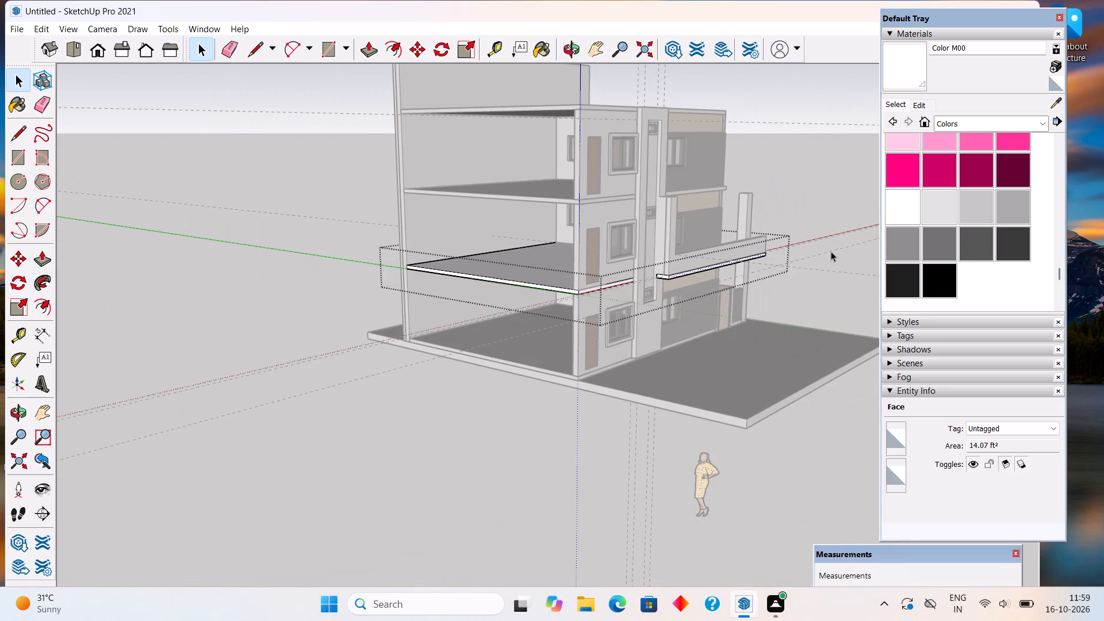
left_click(839, 191)
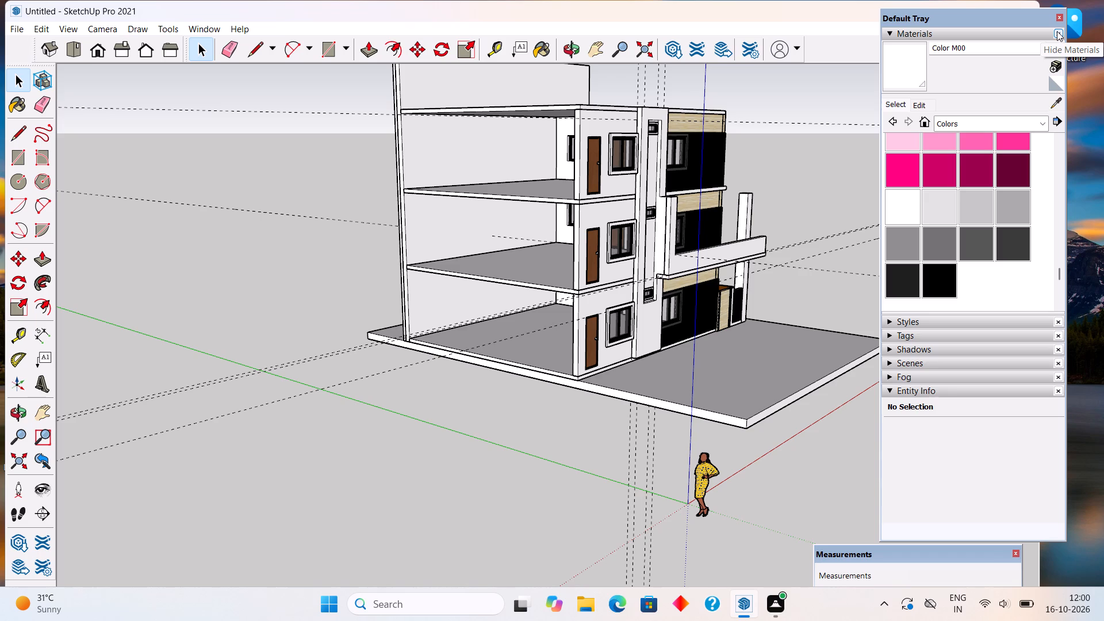
Close the Default Tray and maximize the SketchUp window.
left_click(1057, 16)
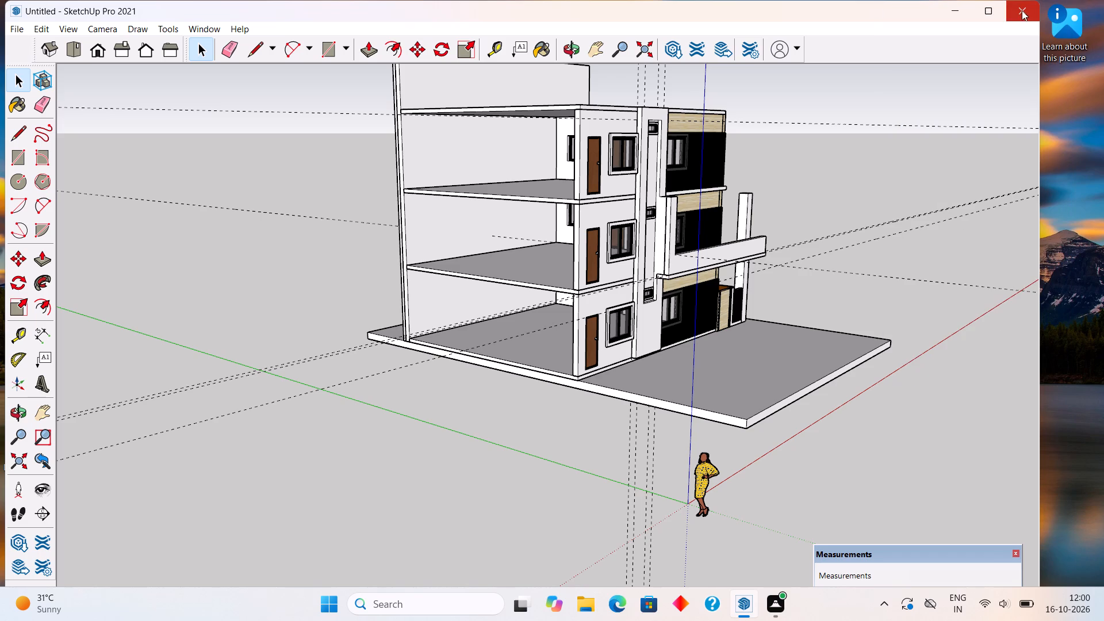
left_click(983, 10)
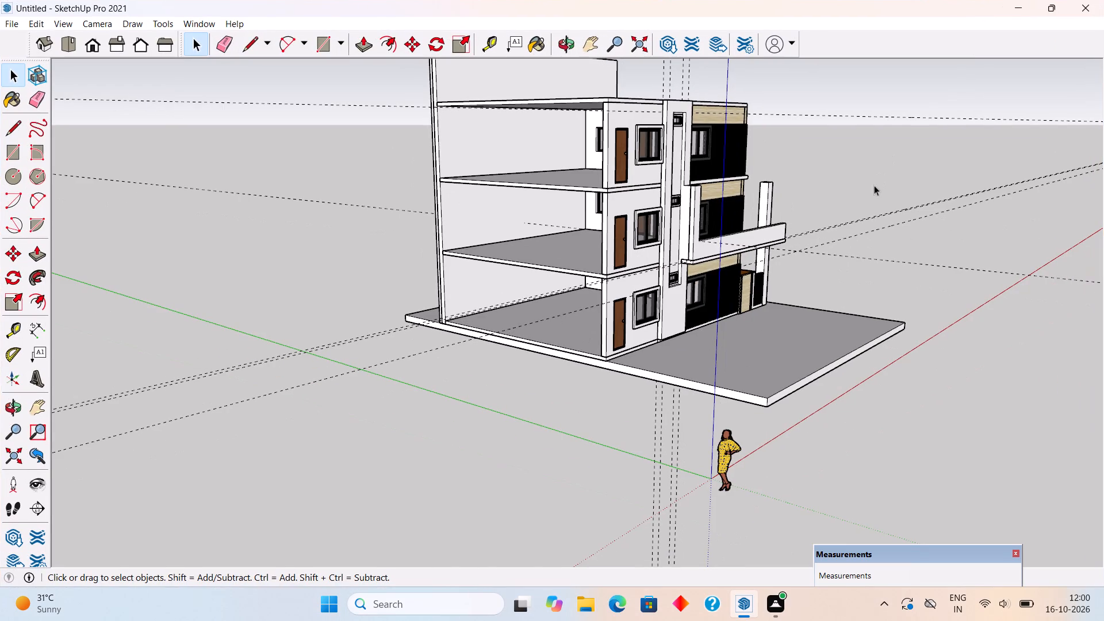
Examine the first-floor parapet, slab edge and columns from the front and the gate side of the building.
scroll(868, 197, "down", 3)
middle_click_drag(880, 172, 805, 188)
scroll(801, 194, "up", 2)
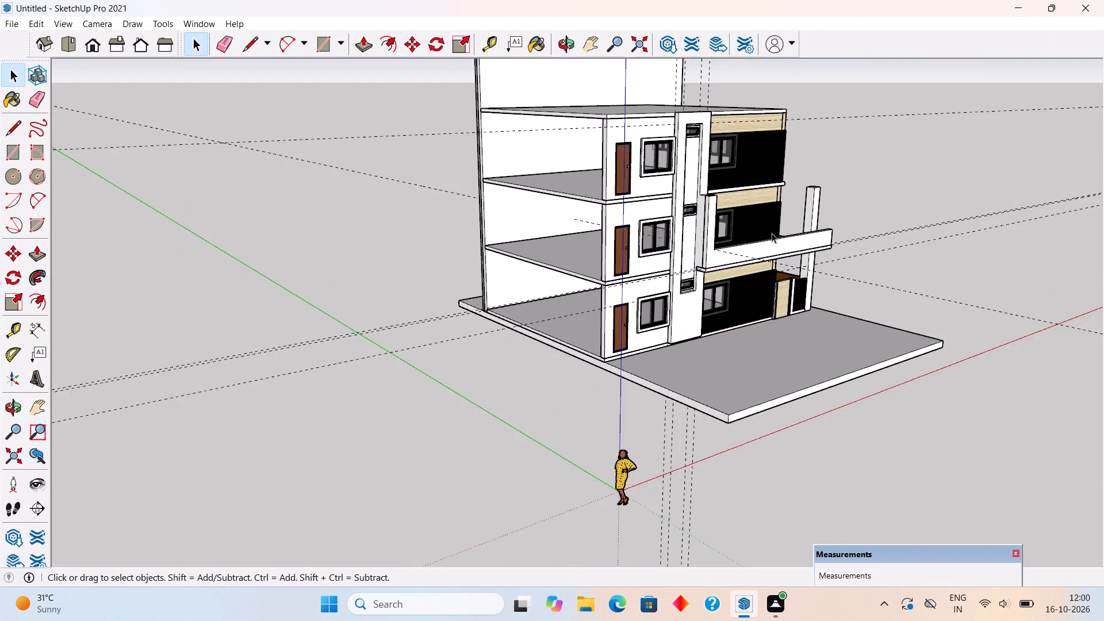
scroll(760, 236, "up", 3)
scroll(634, 200, "down", 4)
scroll(631, 122, "up", 4)
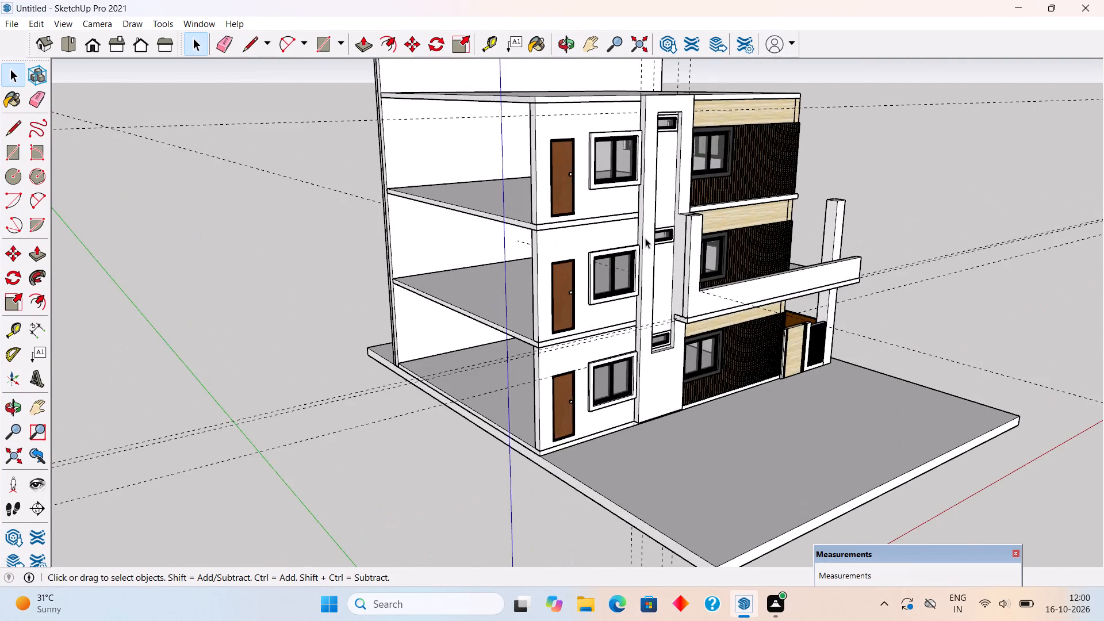
scroll(645, 238, "up", 3)
middle_click_drag(674, 284, 501, 341)
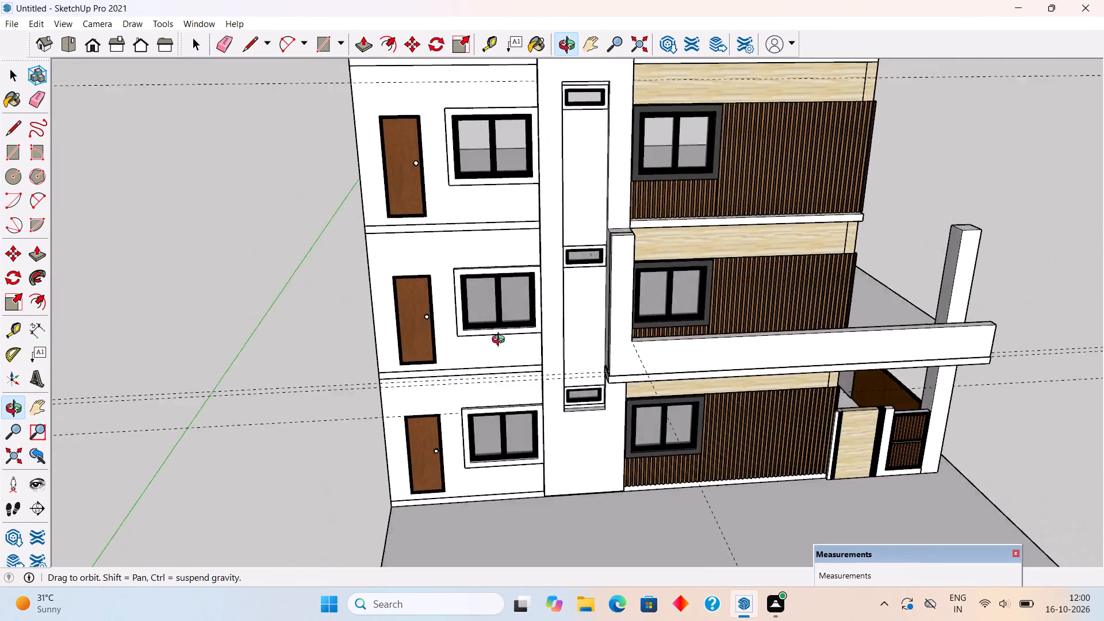
middle_click_drag(501, 341, 707, 272)
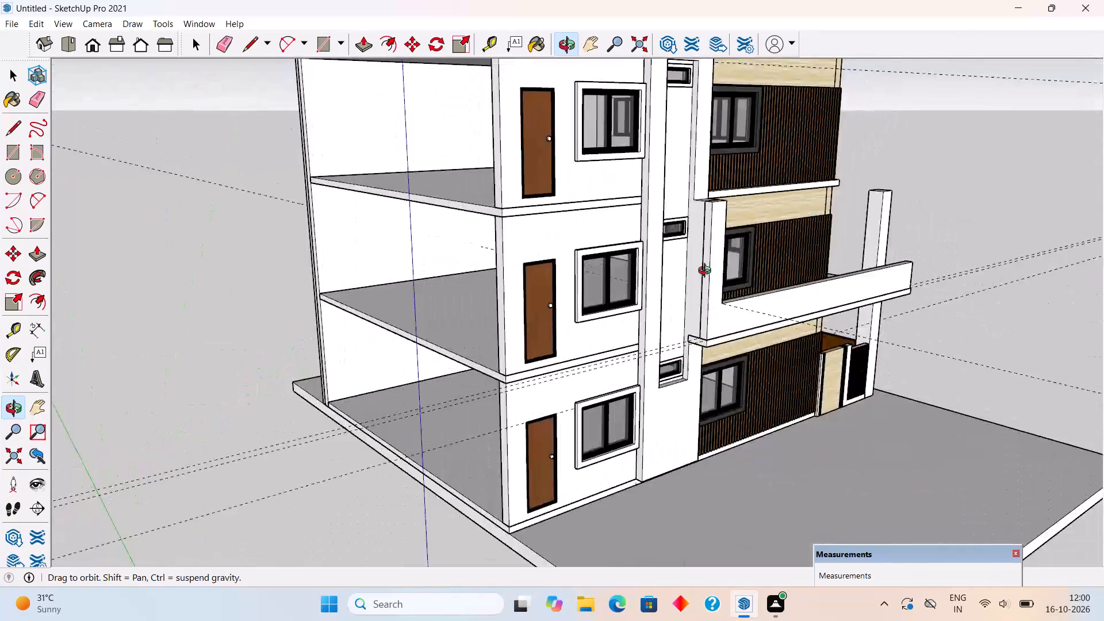
middle_click_drag(707, 272, 757, 258)
scroll(731, 292, "up", 18)
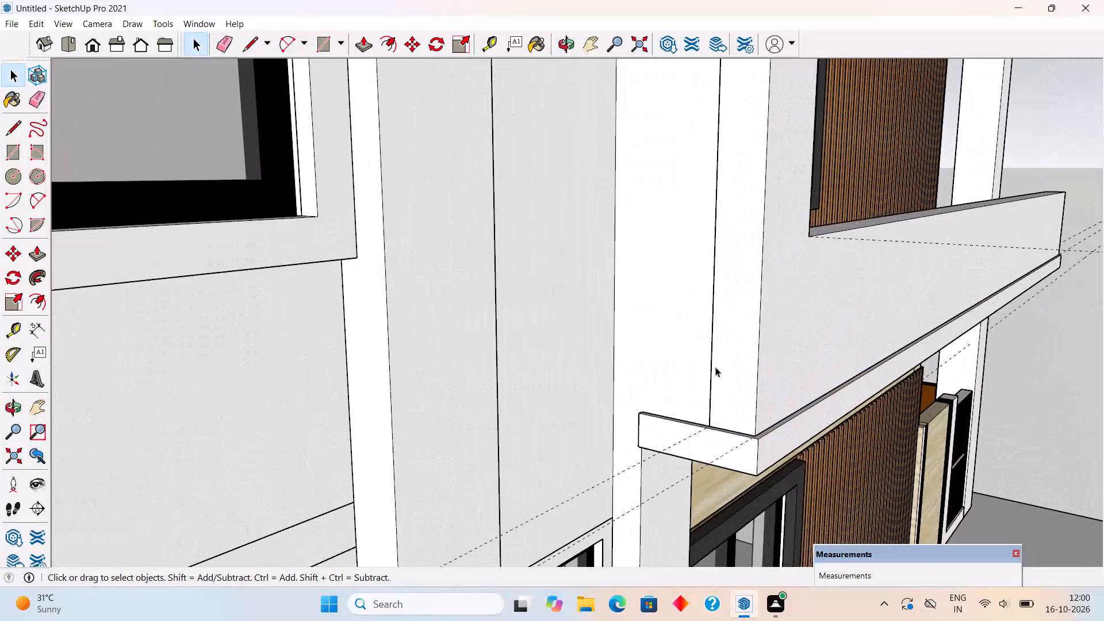
middle_click_drag(663, 384, 547, 398)
scroll(547, 398, "down", 8)
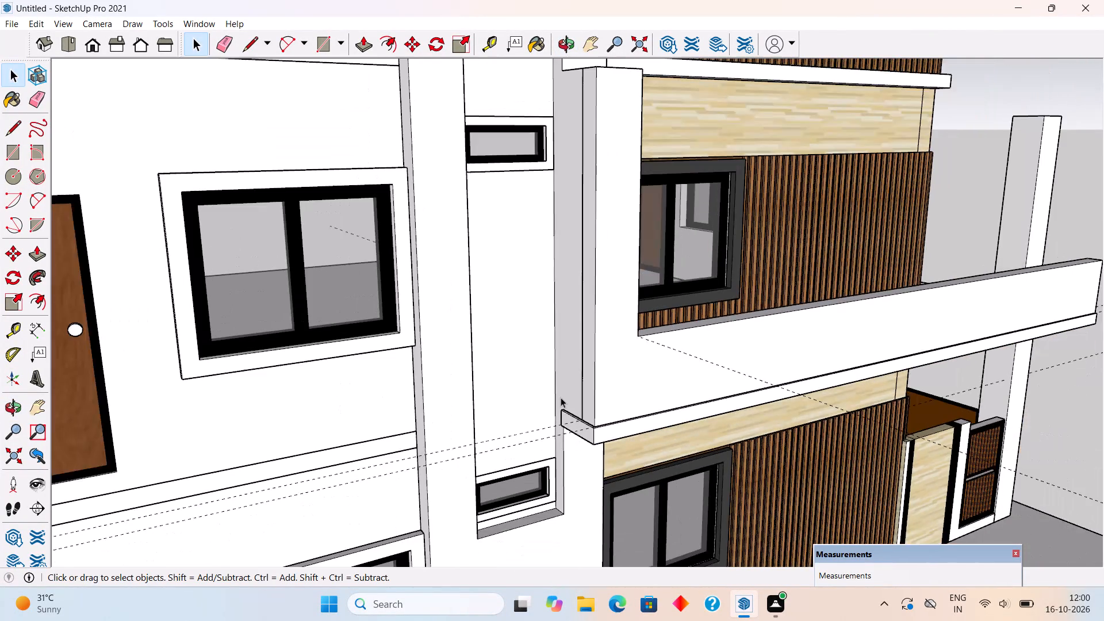
scroll(562, 397, "down", 8)
middle_click_drag(620, 377, 486, 363)
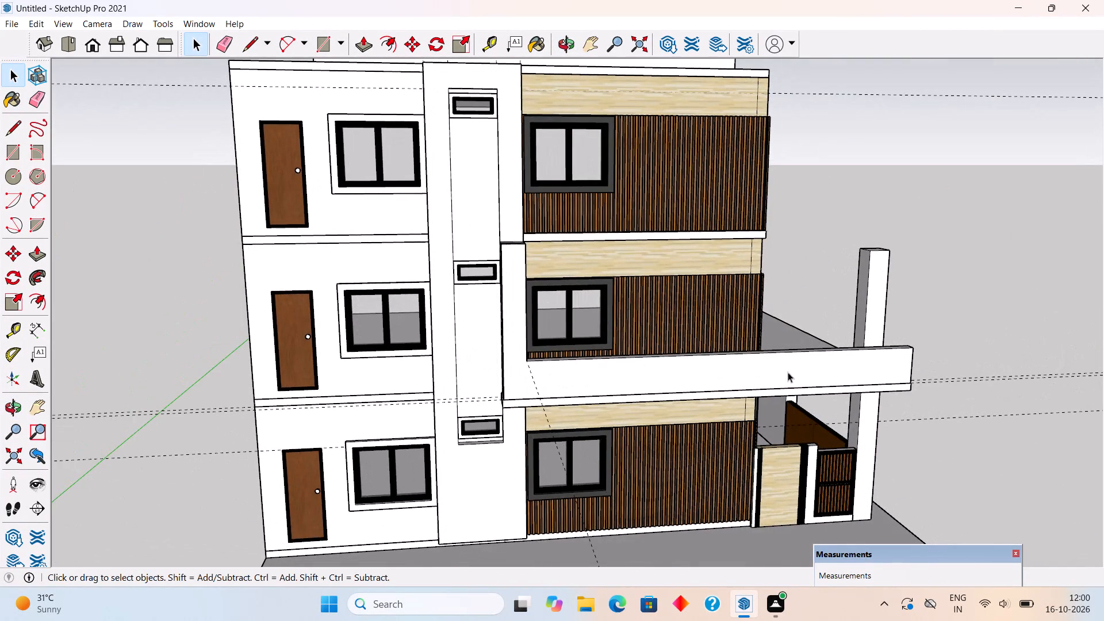
middle_click_drag(893, 365, 517, 357)
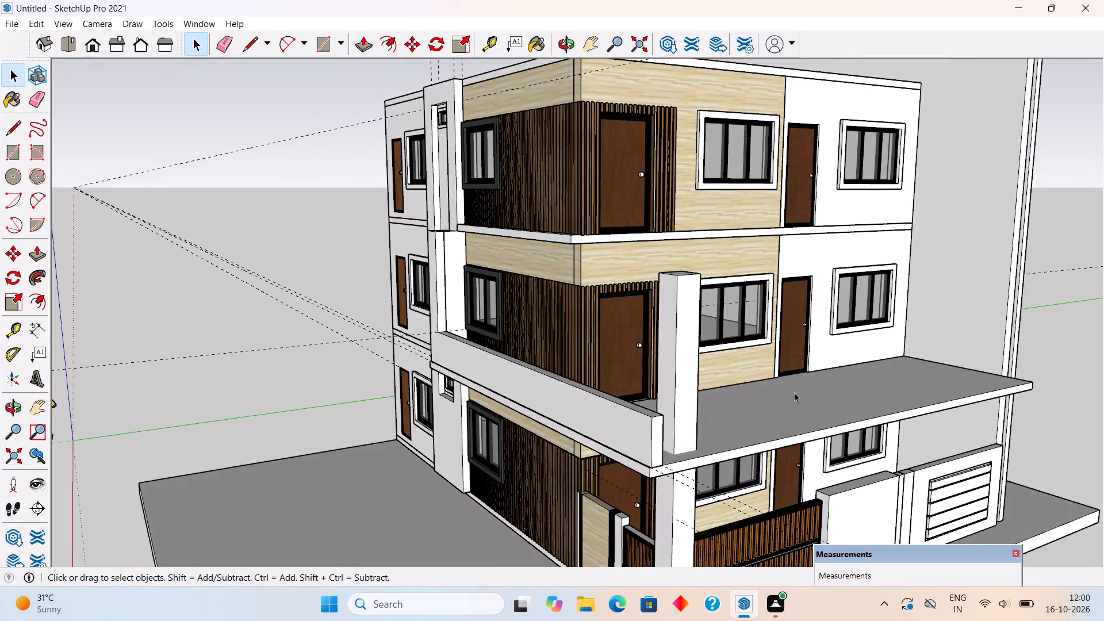
middle_click_drag(767, 398, 558, 415)
scroll(969, 342, "down", 3)
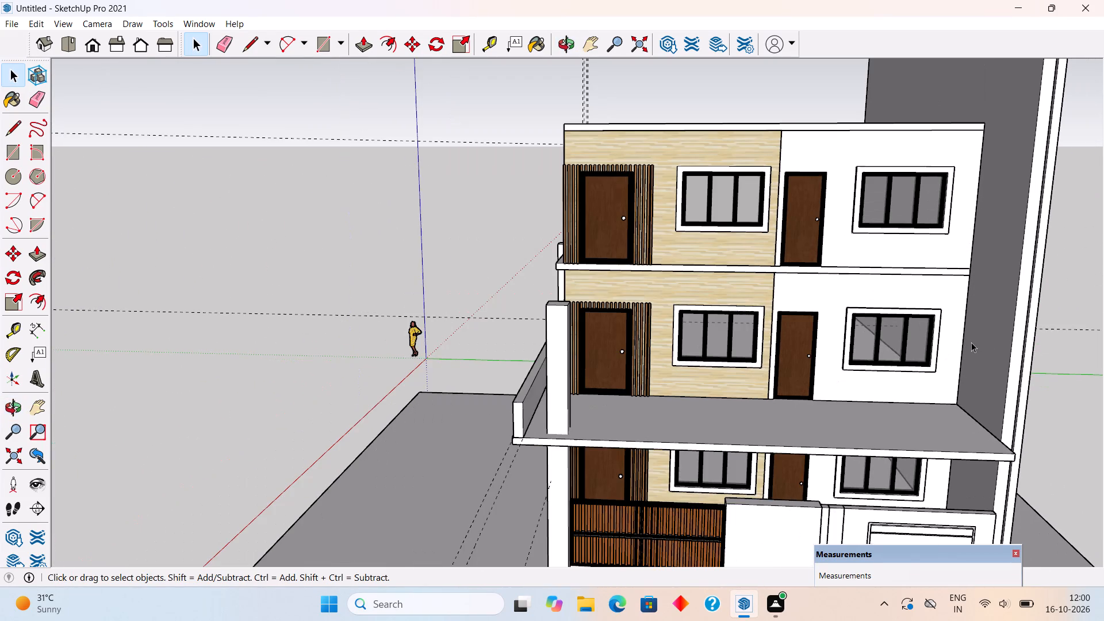
middle_click_drag(981, 405, 825, 400)
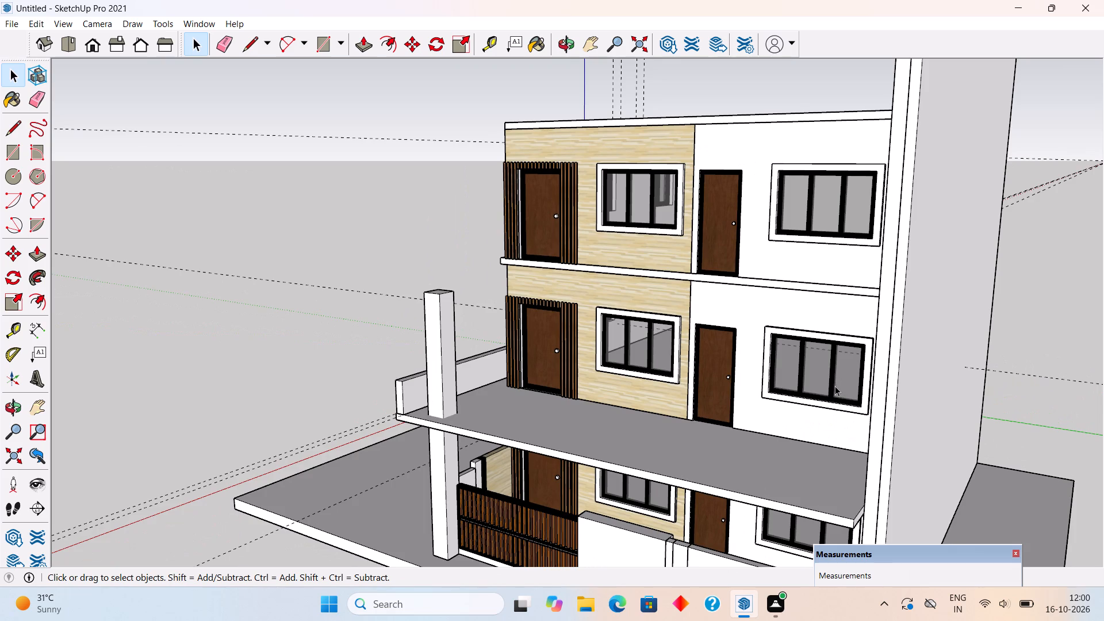
scroll(878, 370, "down", 4)
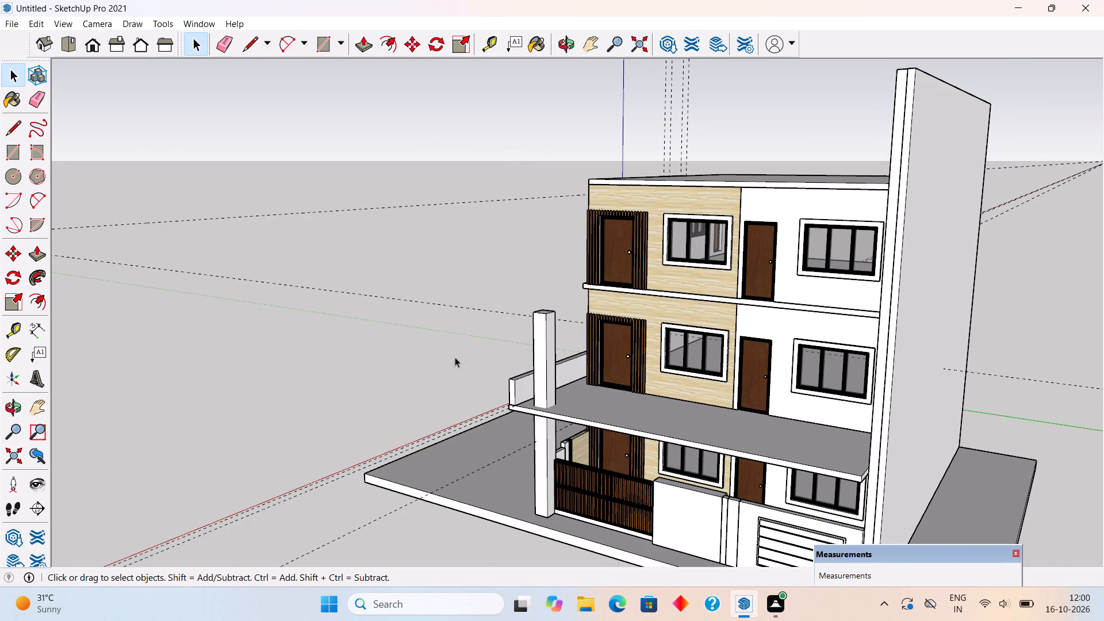
Select all connected geometry of the first-floor parapet and make it a group.
scroll(489, 388, "up", 15)
scroll(481, 336, "down", 4)
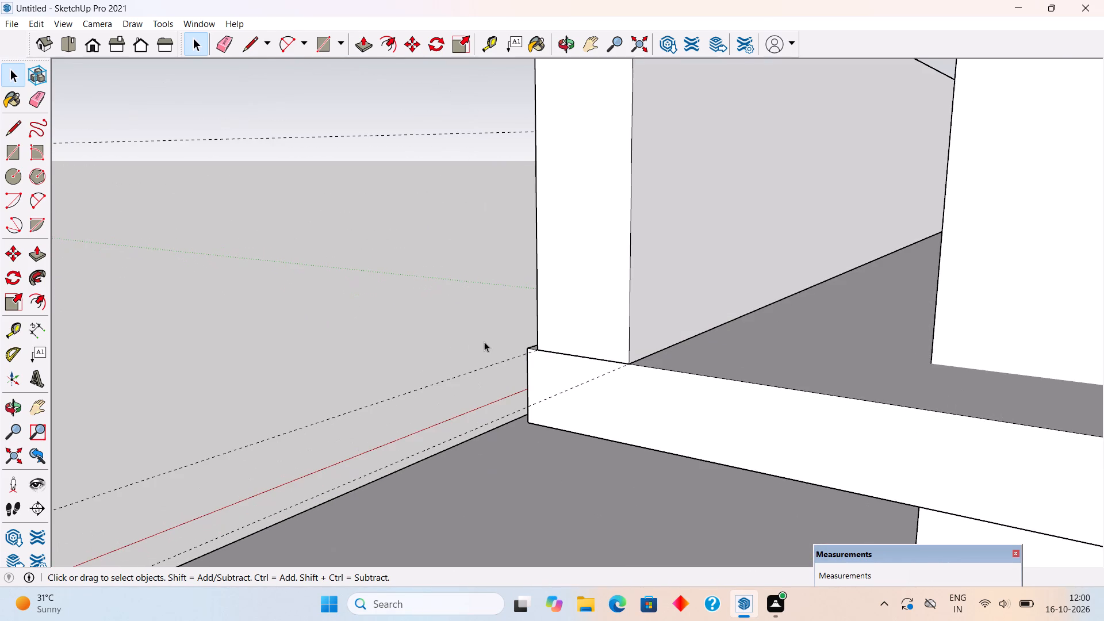
middle_click_drag(569, 316, 558, 413)
double_click(577, 330)
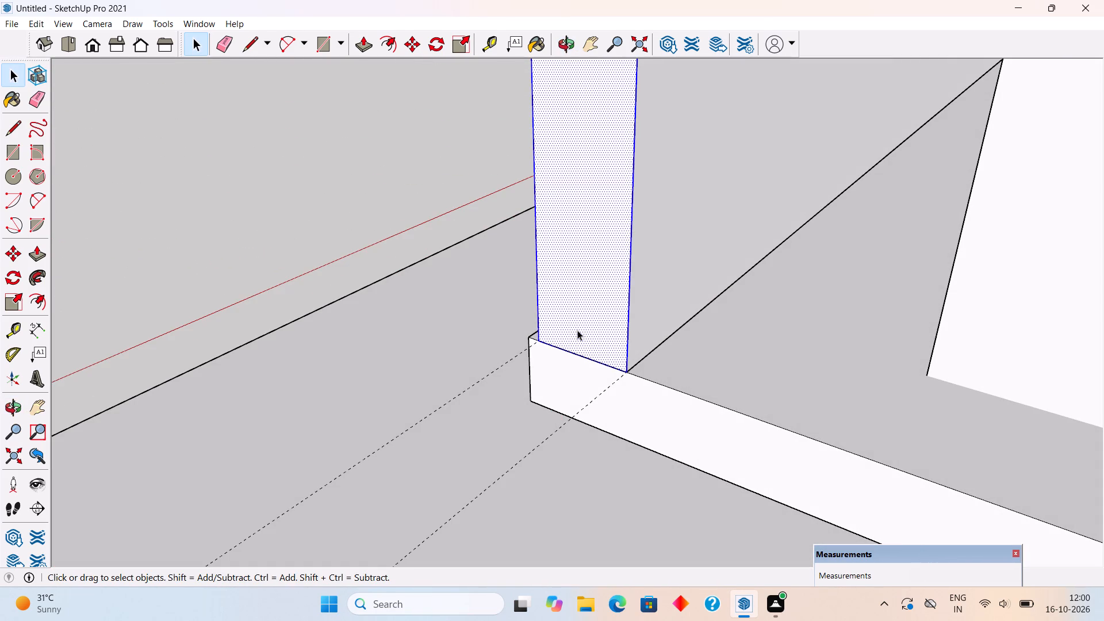
triple_click(577, 330)
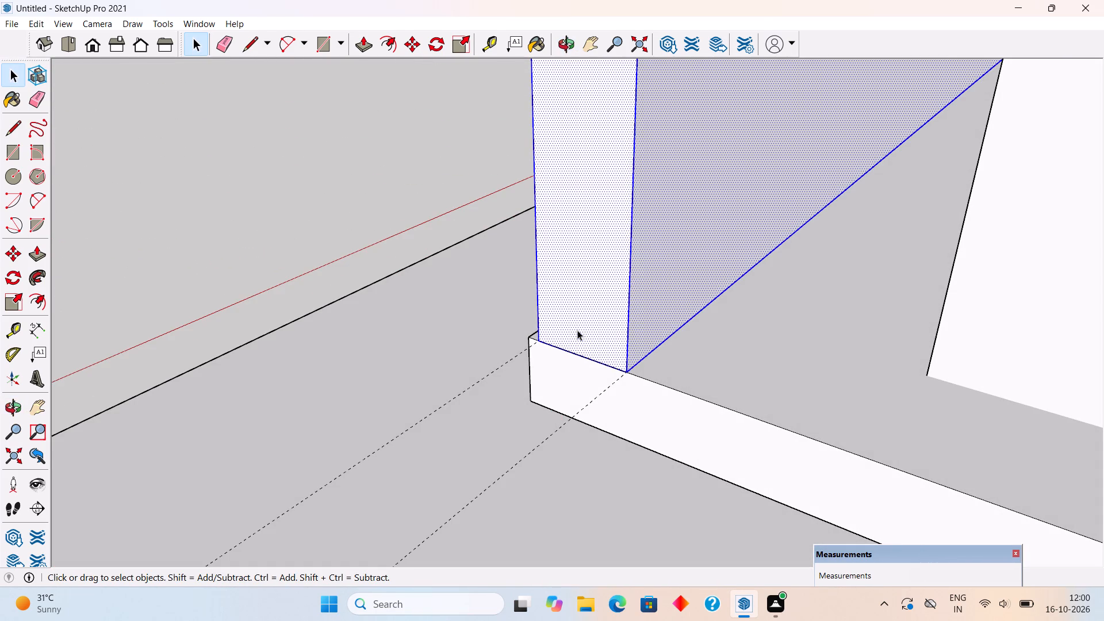
scroll(577, 330, "down", 20)
scroll(577, 330, "down", 1)
middle_click_drag(591, 330, 738, 330)
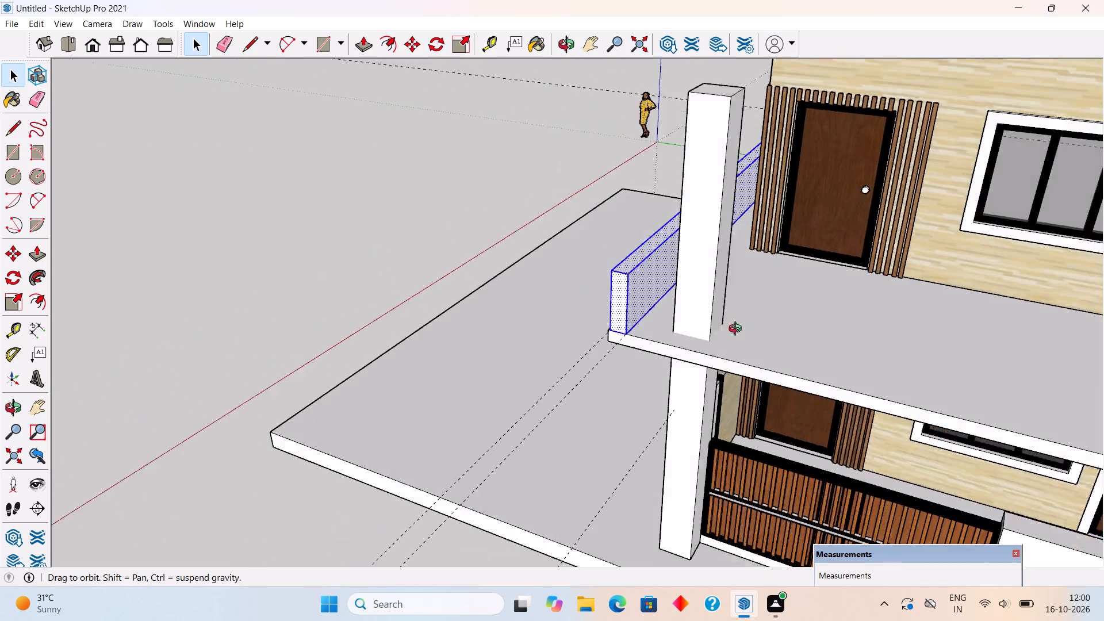
middle_click_drag(738, 330, 897, 309)
scroll(899, 308, "down", 4)
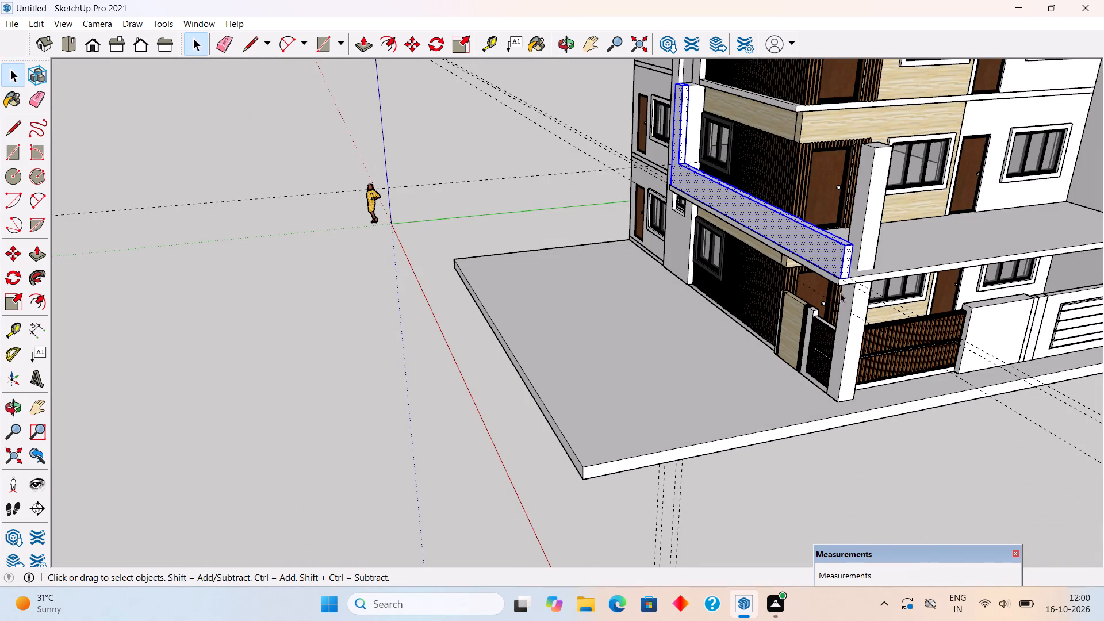
right_click(829, 252)
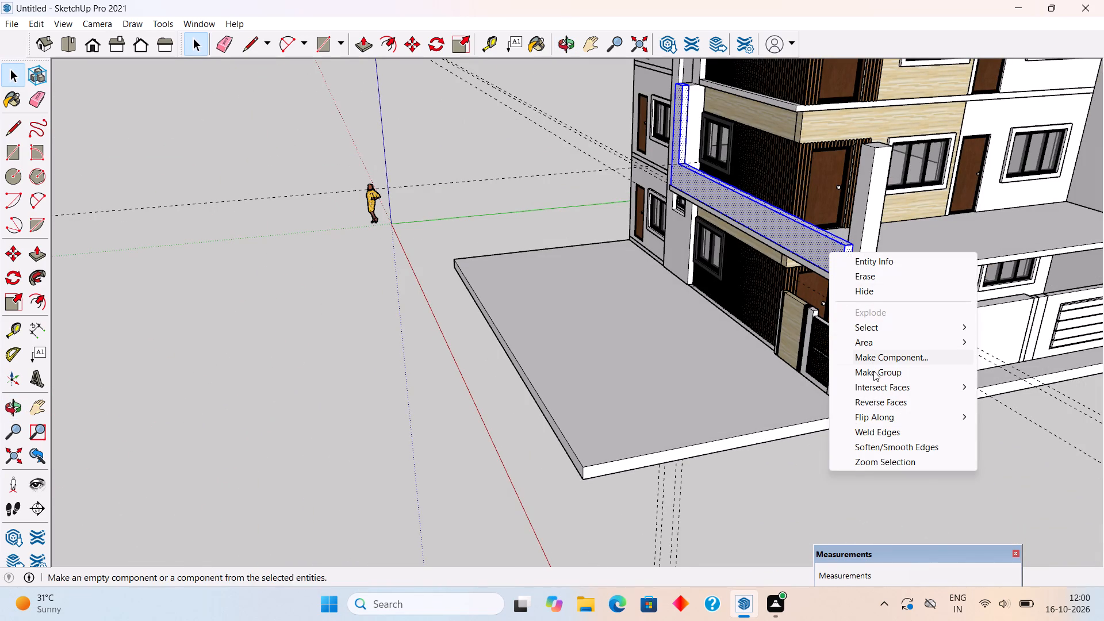
left_click(873, 371)
left_click(897, 455)
left_click_drag(838, 256, 752, 270)
Open the parapet group and Push/Pull its end face near the free-standing column inward by 1".
middle_click_drag(826, 256, 333, 249)
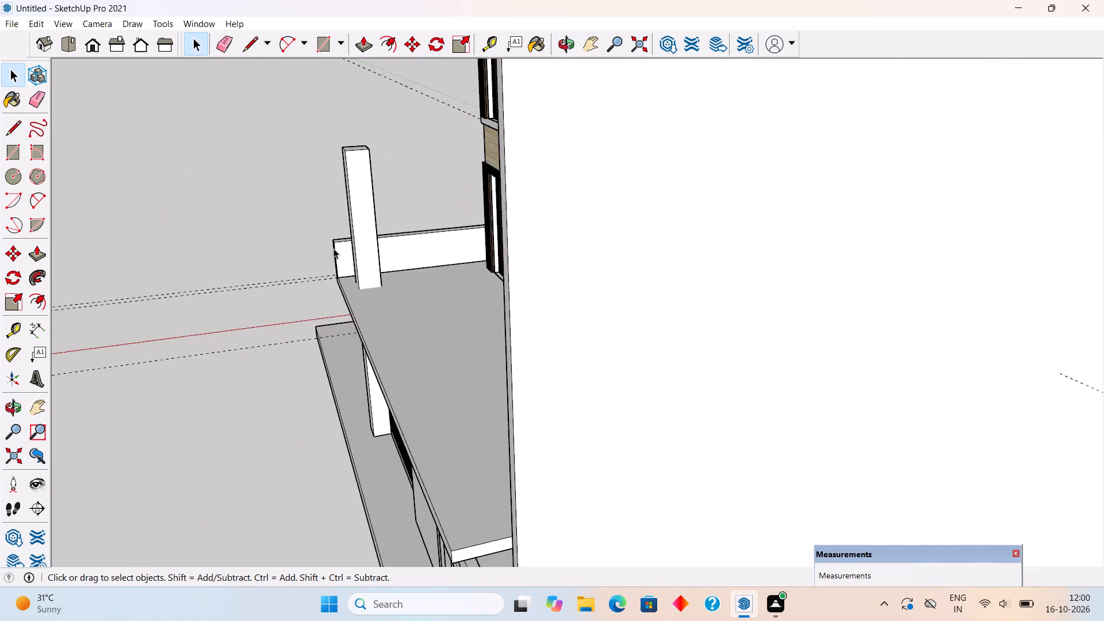
scroll(333, 248, "up", 6)
double_click(364, 267)
scroll(333, 246, "up", 12)
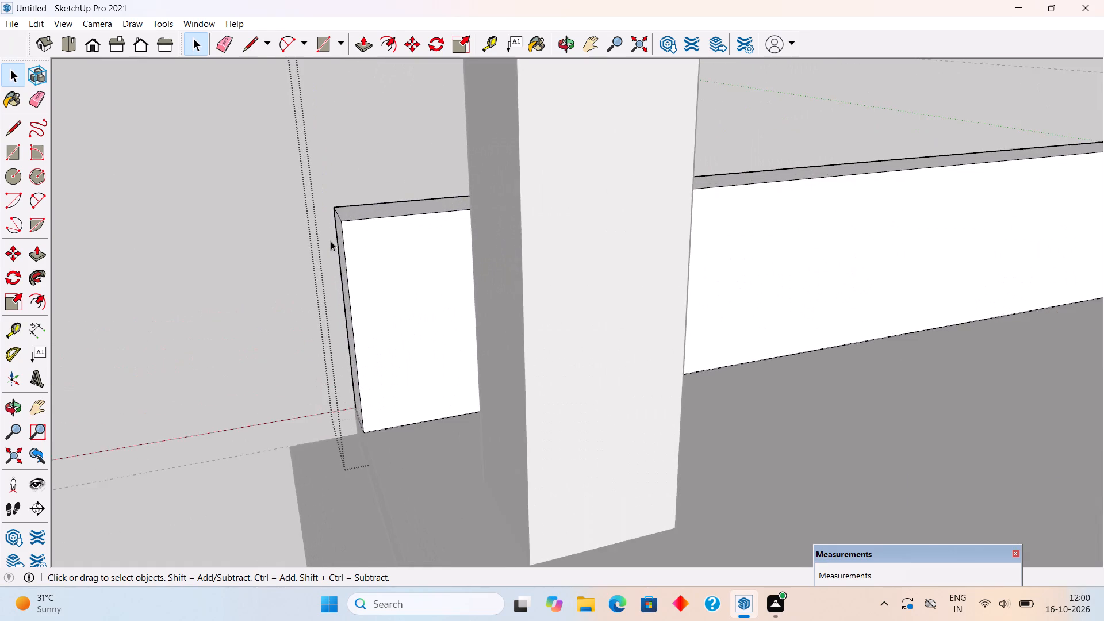
scroll(331, 241, "up", 5)
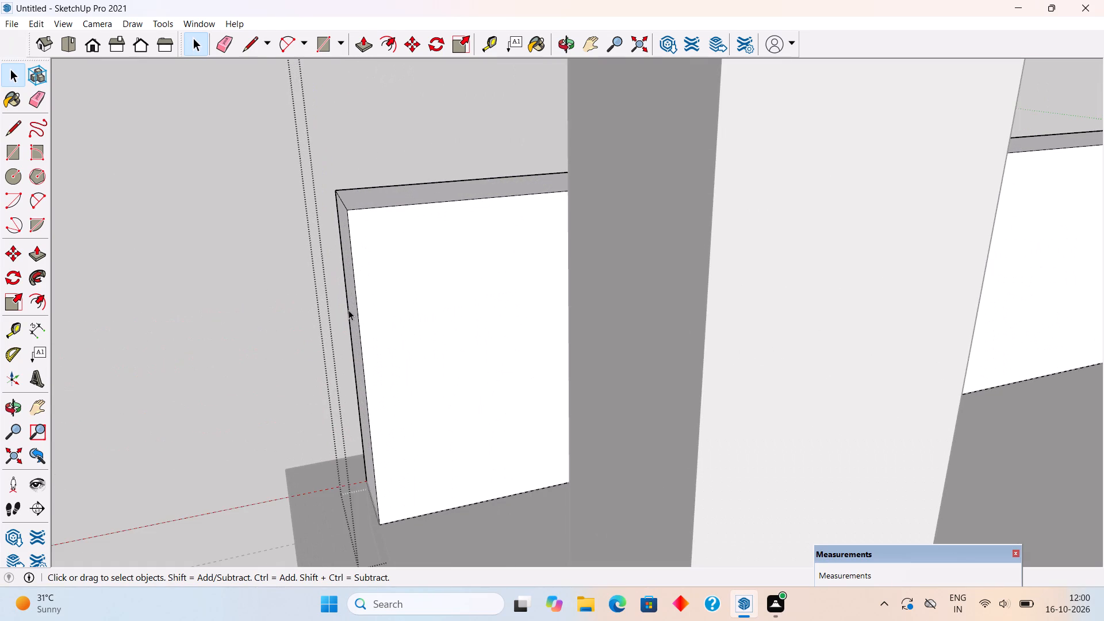
scroll(348, 312, "down", 9)
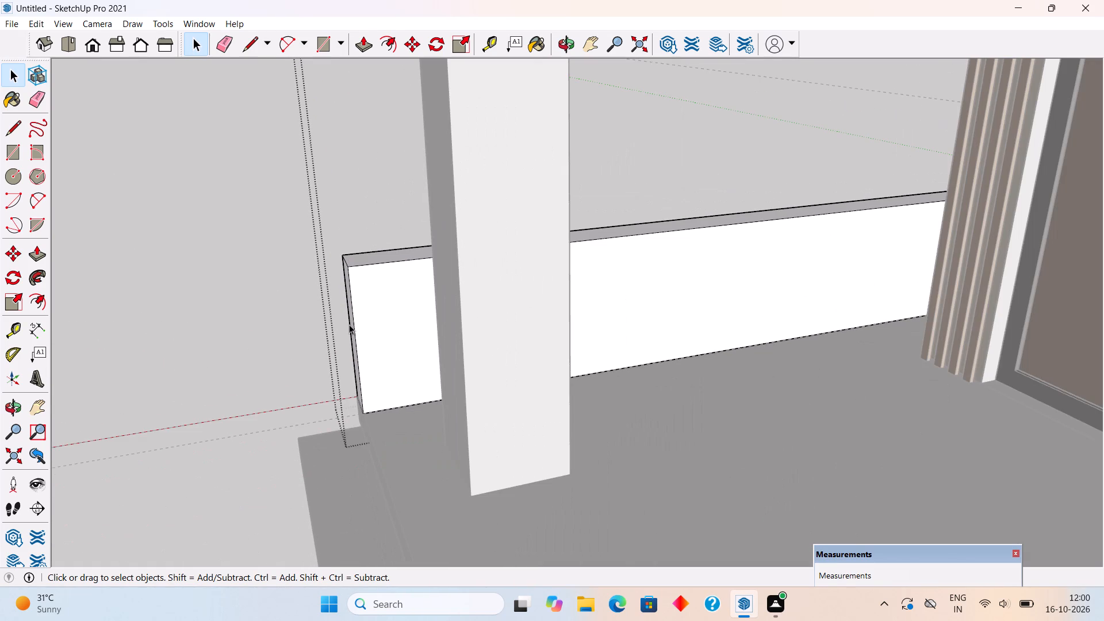
middle_click_drag(350, 325, 664, 338)
scroll(525, 458, "up", 5)
scroll(608, 425, "down", 4)
left_click(664, 414)
key("p")
left_click(664, 414)
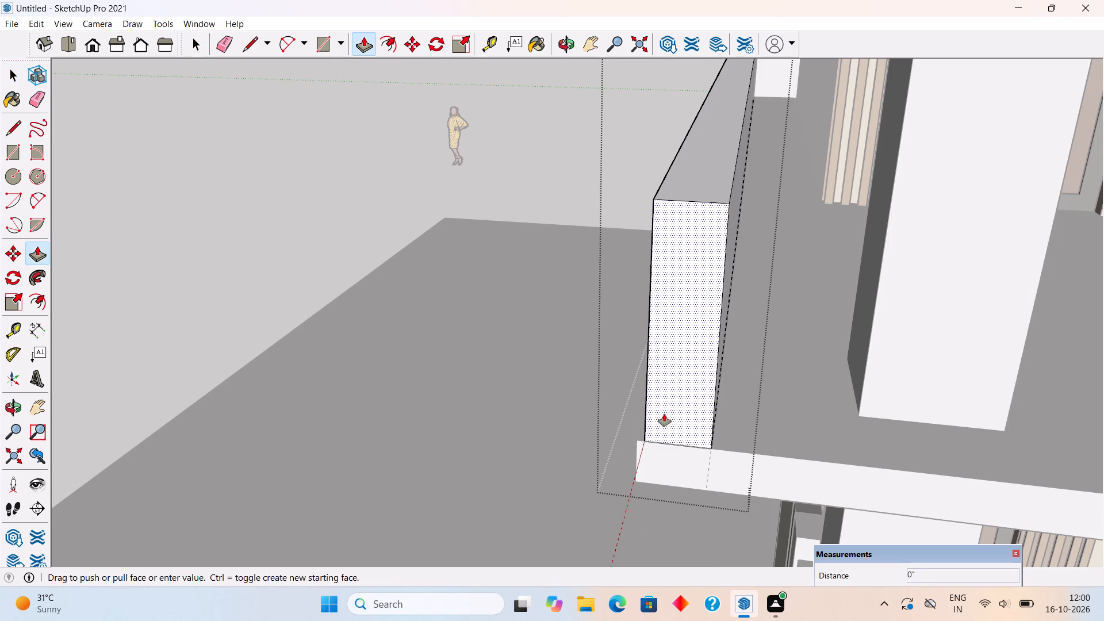
type("1\"")
key("Return")
key("space")
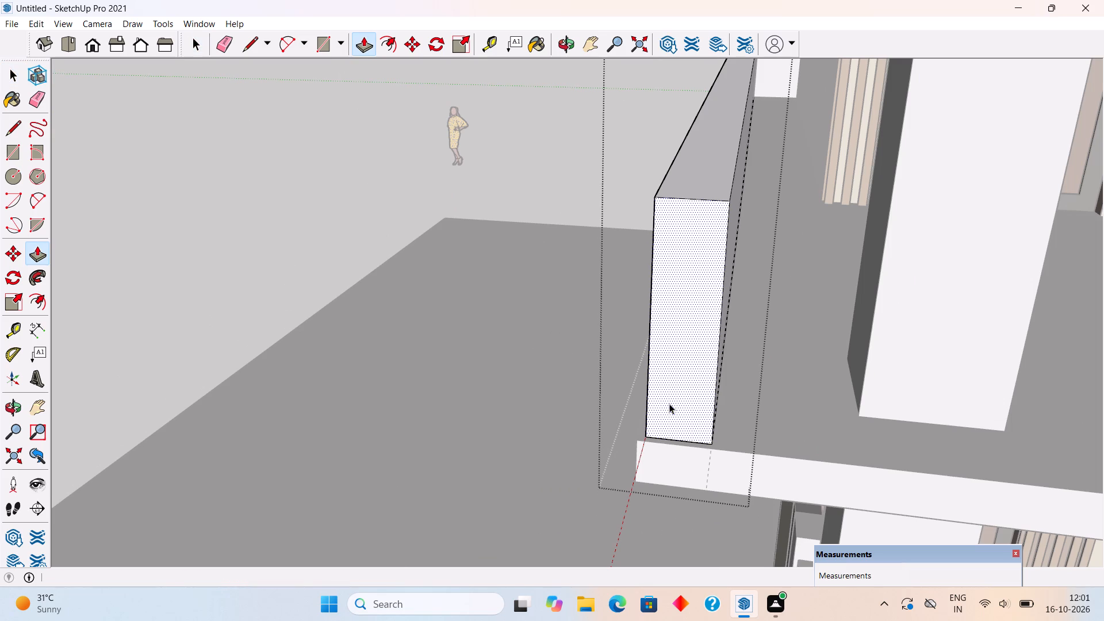
Place a guide 6" from the end edge on the parapet's inner face and draw a full-height vertical line along it.
scroll(679, 351, "down", 5)
middle_click_drag(722, 394, 486, 334)
scroll(298, 236, "up", 7)
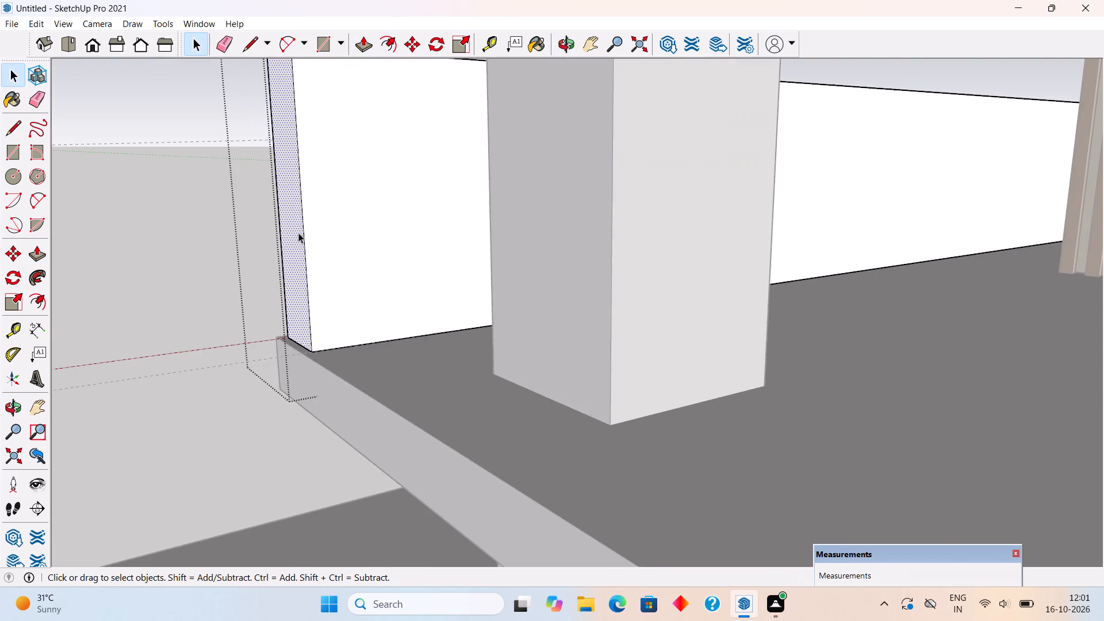
scroll(319, 227, "down", 3)
scroll(338, 51, "up", 9)
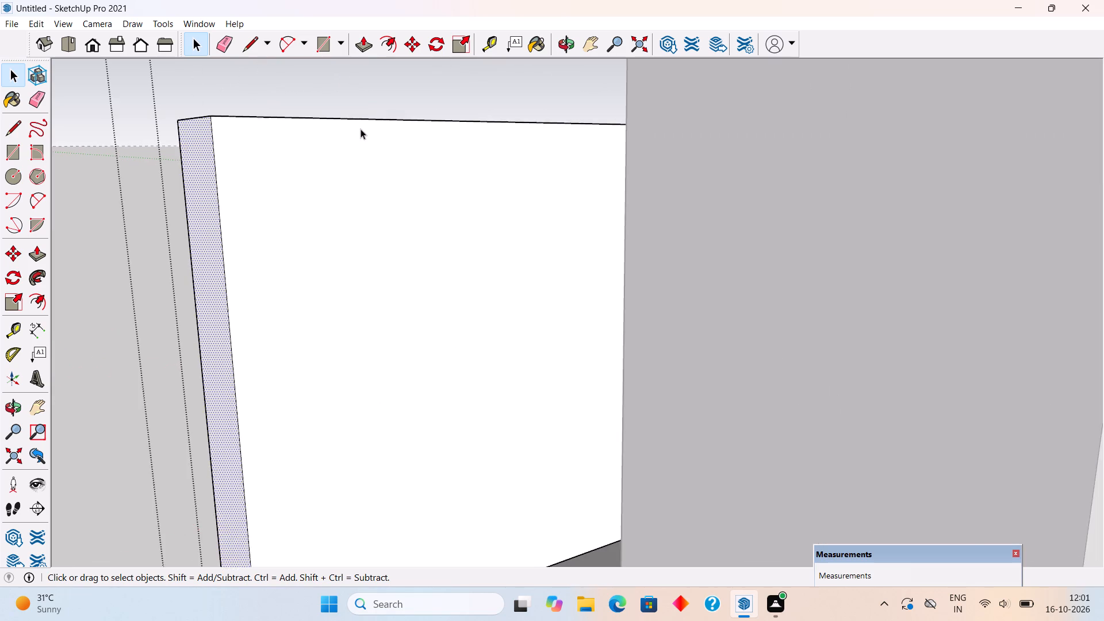
scroll(361, 129, "down", 3)
scroll(328, 67, "up", 1)
scroll(328, 67, "down", 2)
key("t")
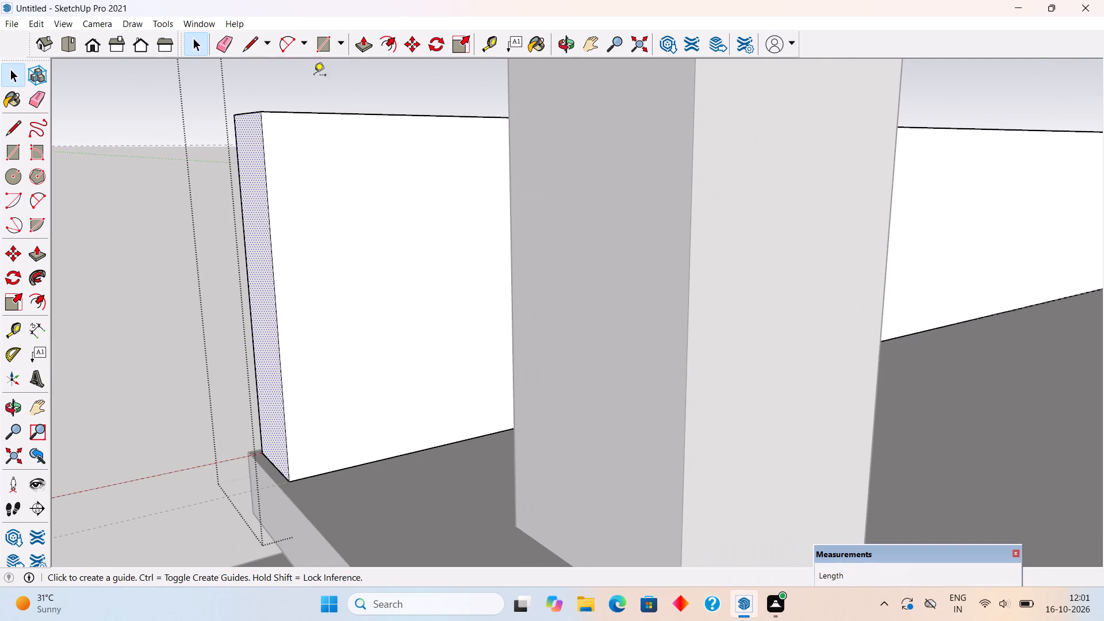
left_click(275, 281)
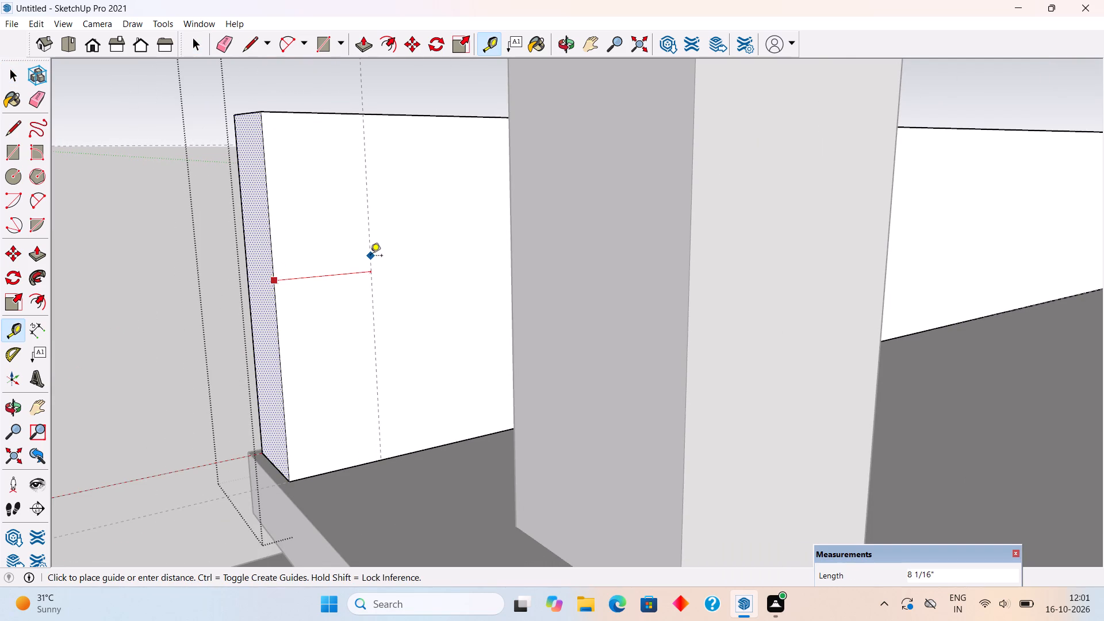
type("6\"")
key("Return")
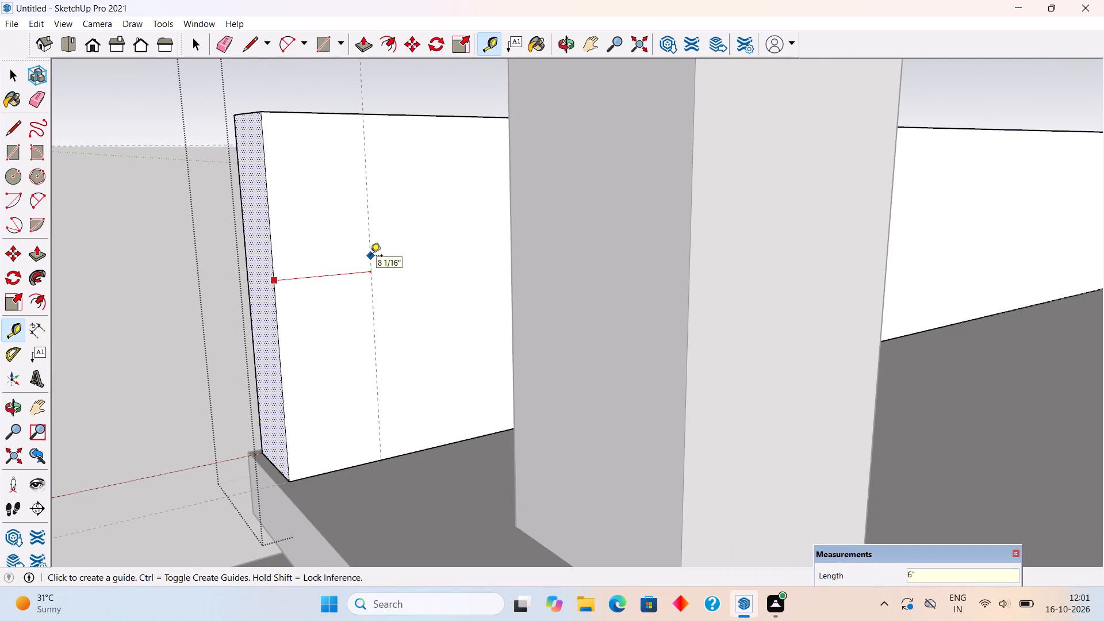
key("l")
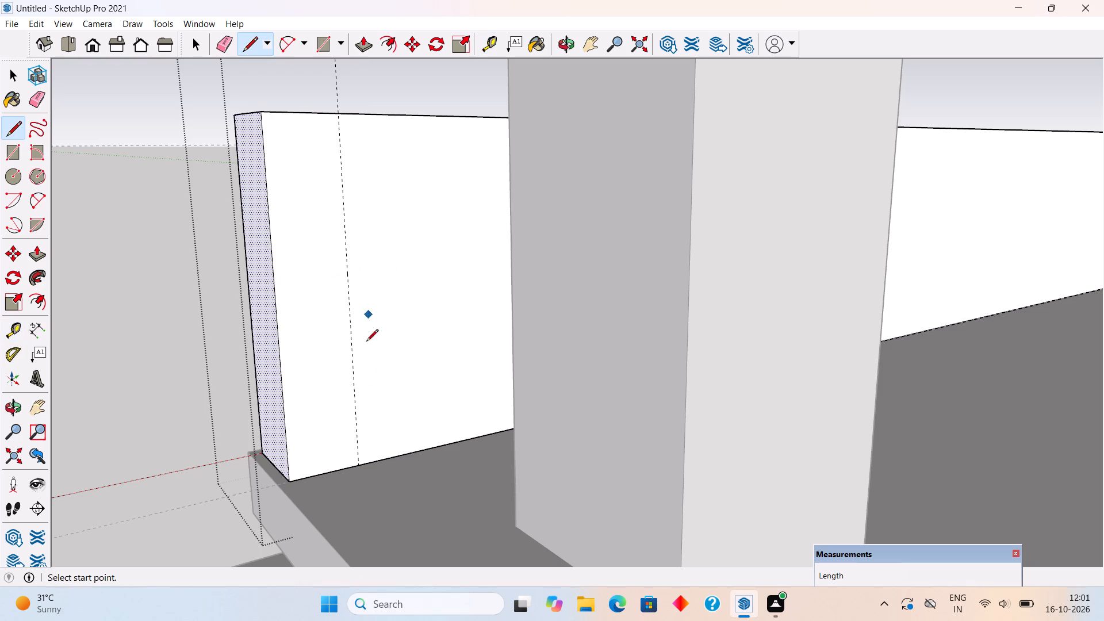
left_click(357, 463)
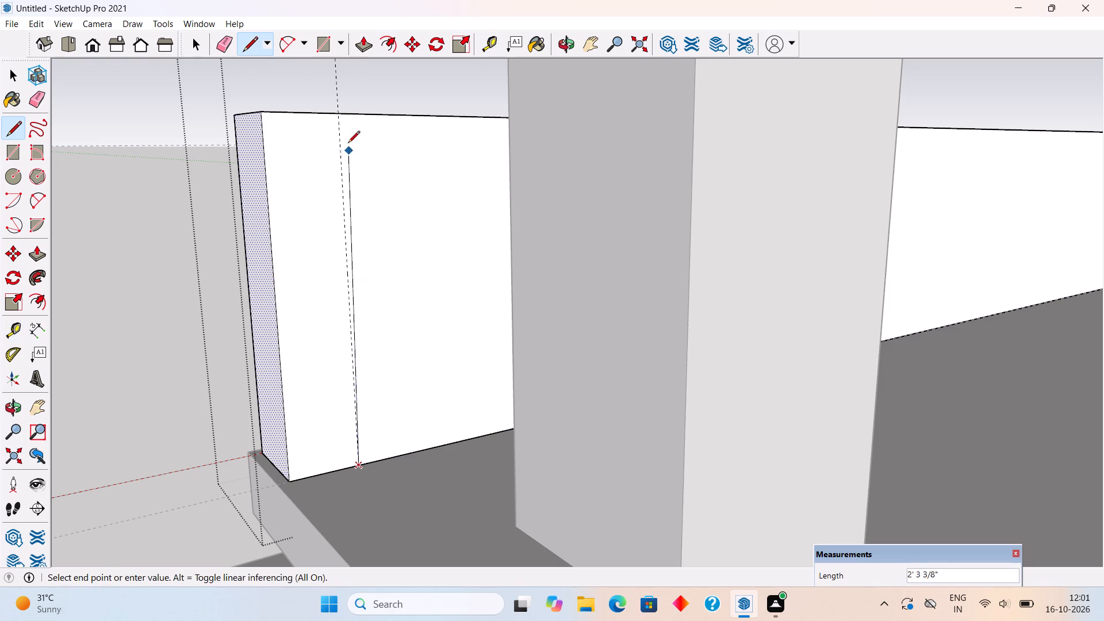
left_click(340, 112)
Push/Pull the parapet's 6" end strip about 31' 11 3/8" along the gate side to the slab's far end and leave the group.
key("p")
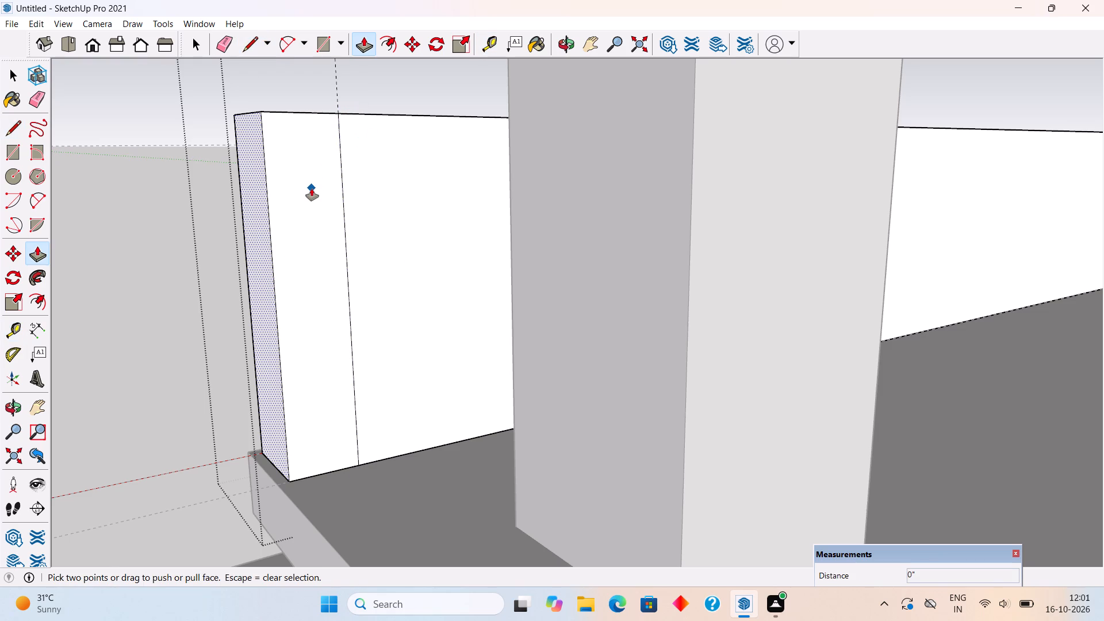
left_click(312, 189)
key("space")
left_click(330, 195)
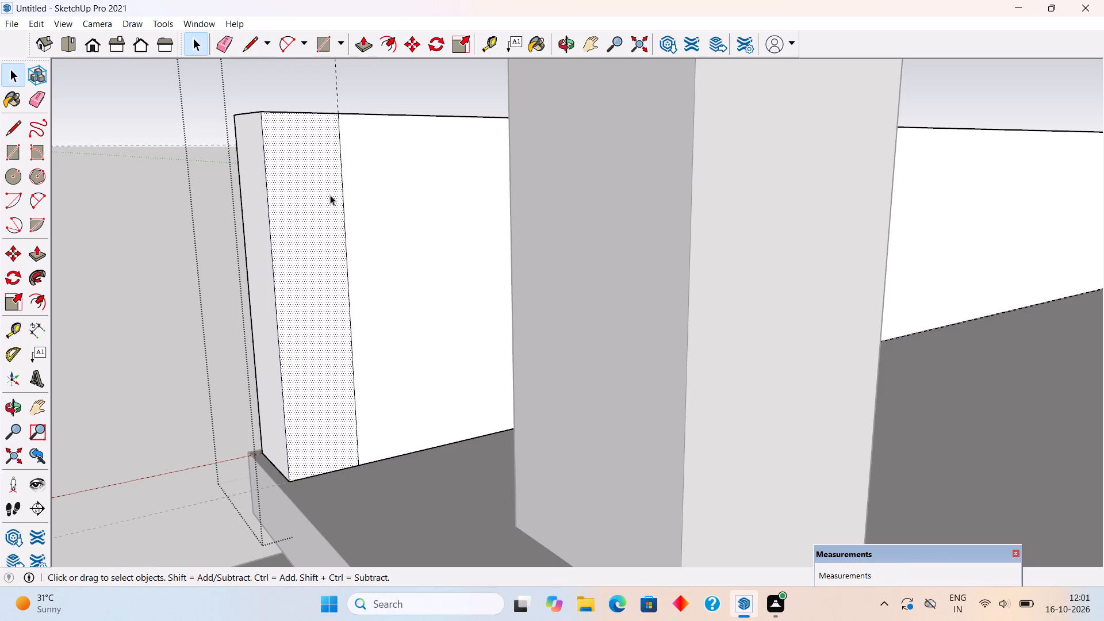
key("0")
left_click(330, 195)
key("p")
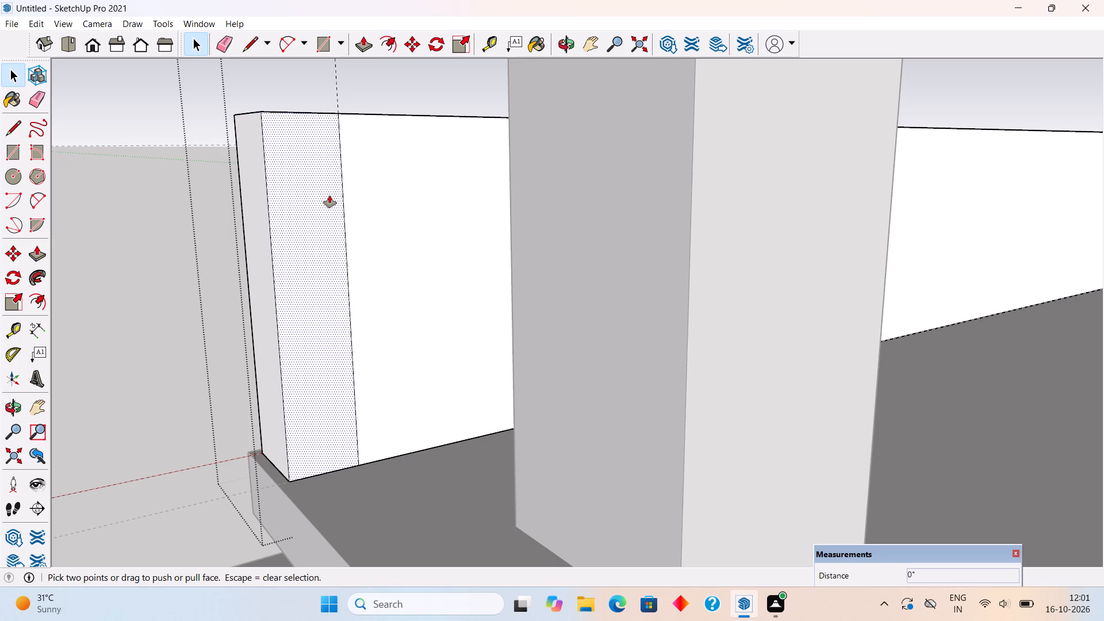
left_click(329, 195)
scroll(392, 219, "down", 20)
scroll(392, 219, "down", 9)
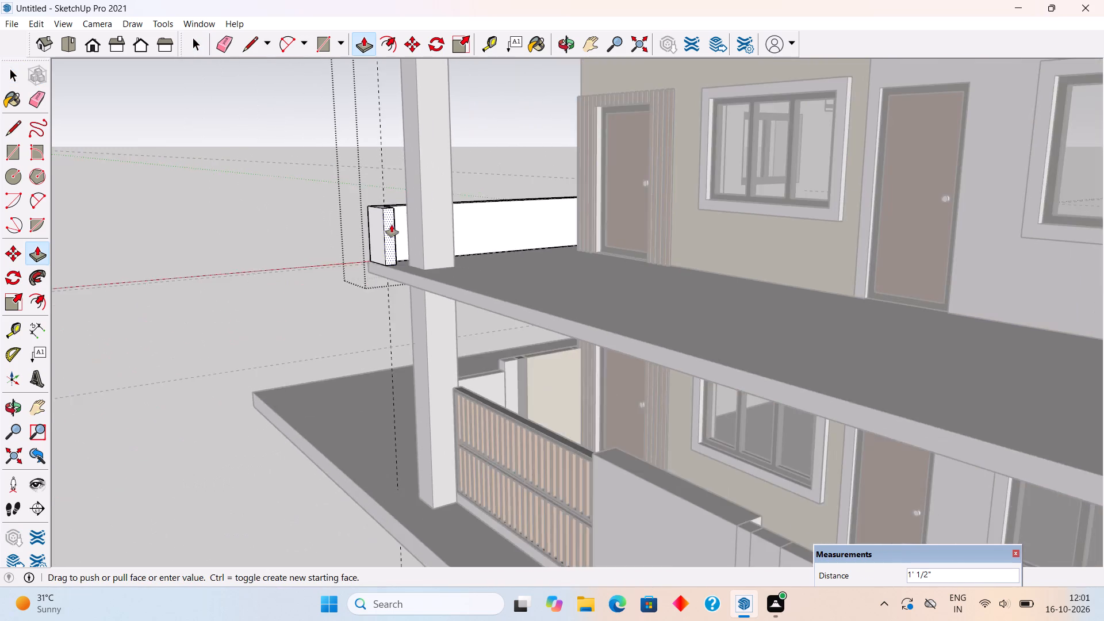
scroll(392, 225, "down", 7)
left_click(620, 306)
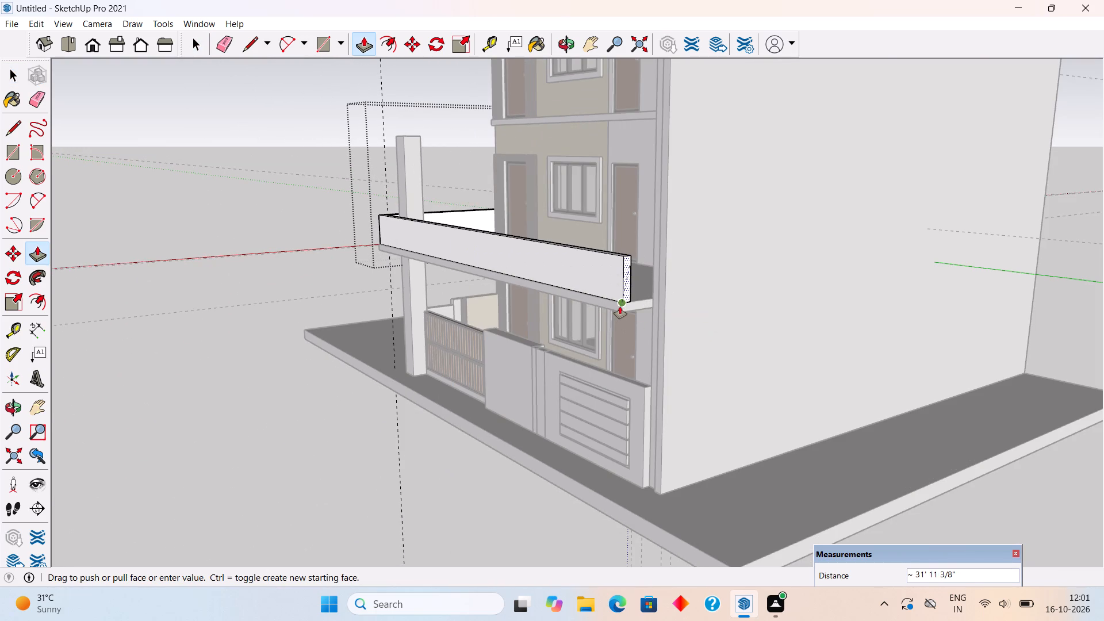
middle_click_drag(663, 282, 626, 356)
scroll(568, 369, "up", 13)
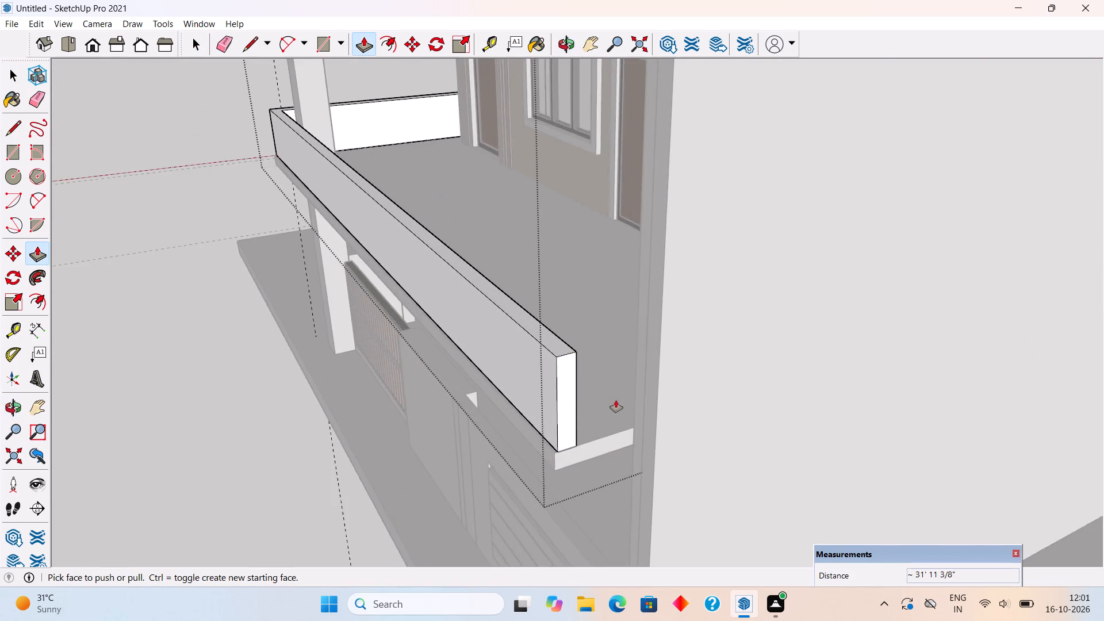
scroll(616, 400, "up", 4)
scroll(534, 330, "down", 2)
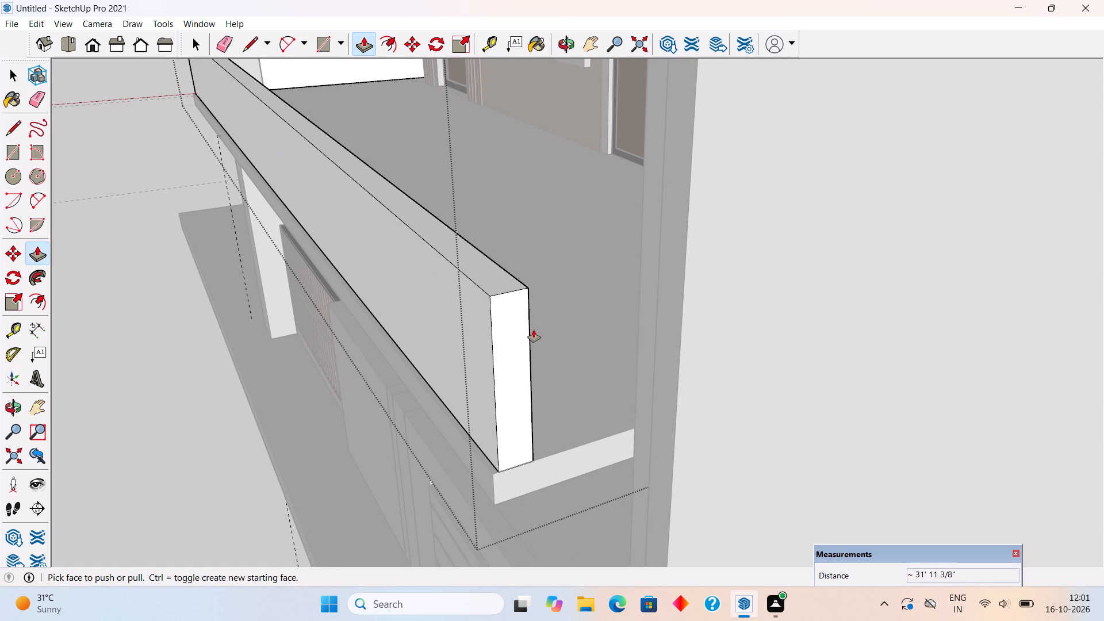
scroll(635, 385, "down", 4)
type("b")
key("space")
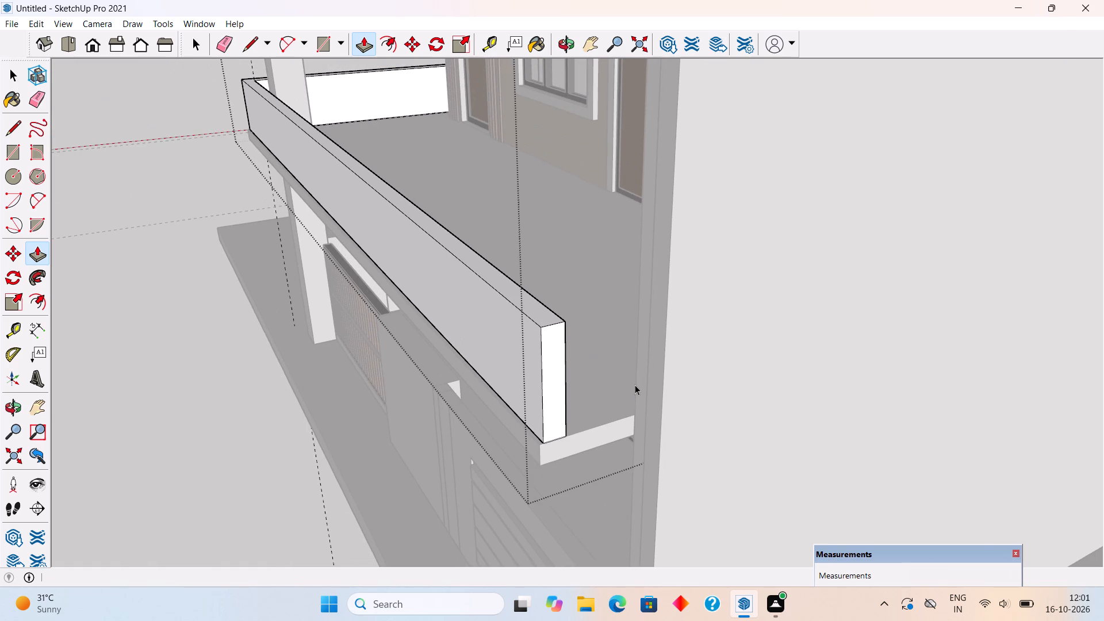
scroll(635, 385, "down", 5)
left_click(156, 250)
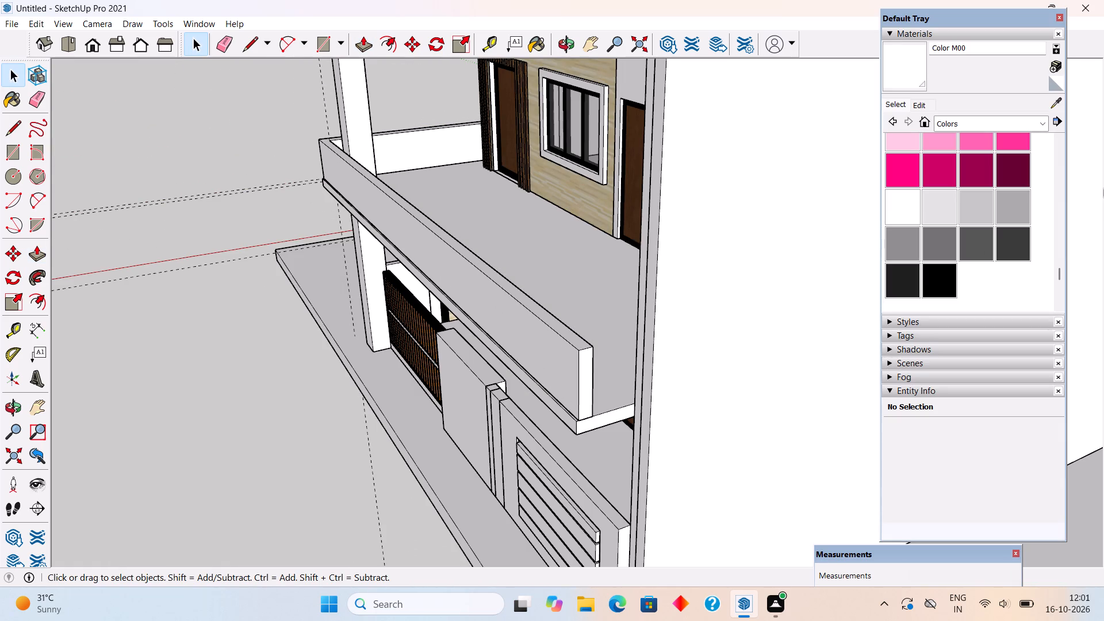
left_click(1059, 13)
left_click(1061, 17)
Open the parapet group and draw a line across the tall upright's inner side face along a guide 1' below its top edge.
scroll(616, 385, "down", 2)
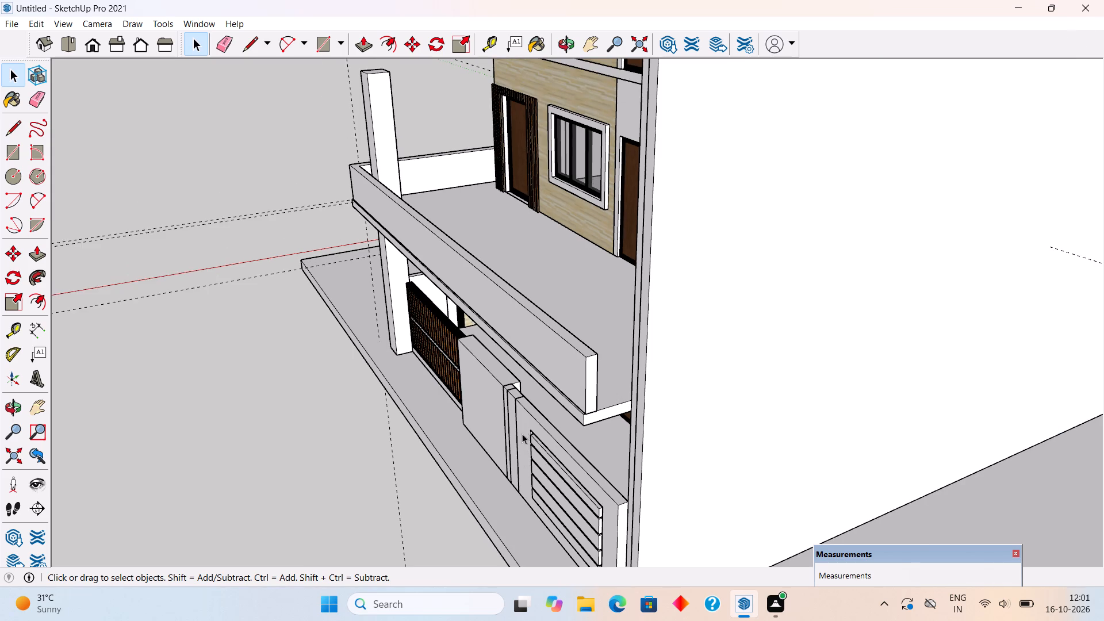
middle_click_drag(529, 435, 706, 401)
scroll(681, 410, "down", 4)
middle_click_drag(265, 322, 816, 344)
middle_click_drag(400, 291, 484, 289)
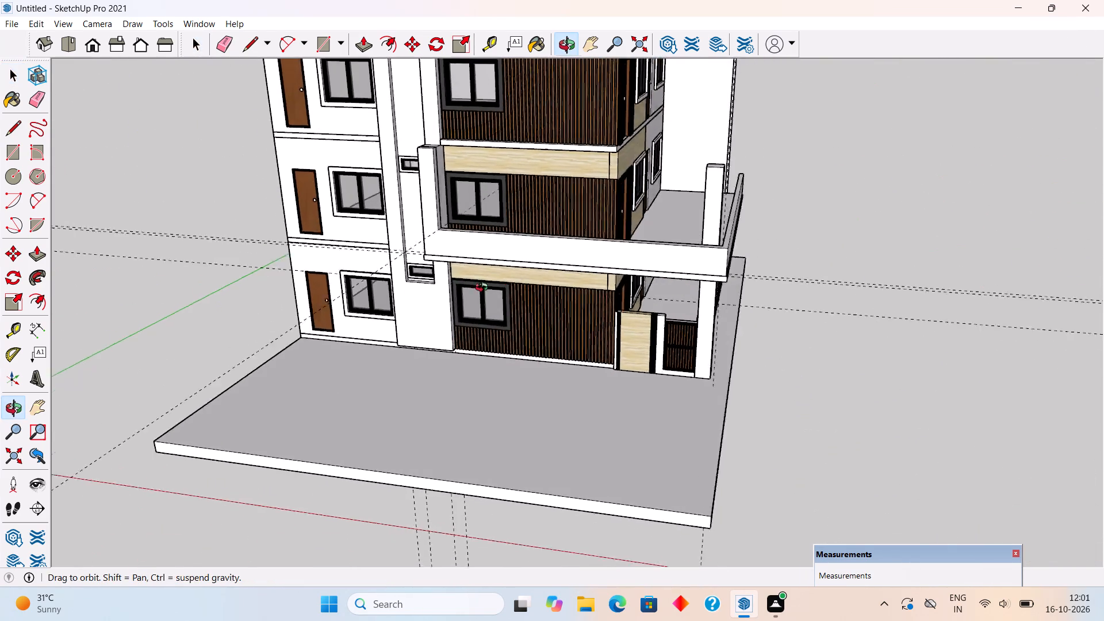
middle_click_drag(484, 289, 534, 289)
scroll(534, 289, "down", 3)
scroll(465, 171, "up", 8)
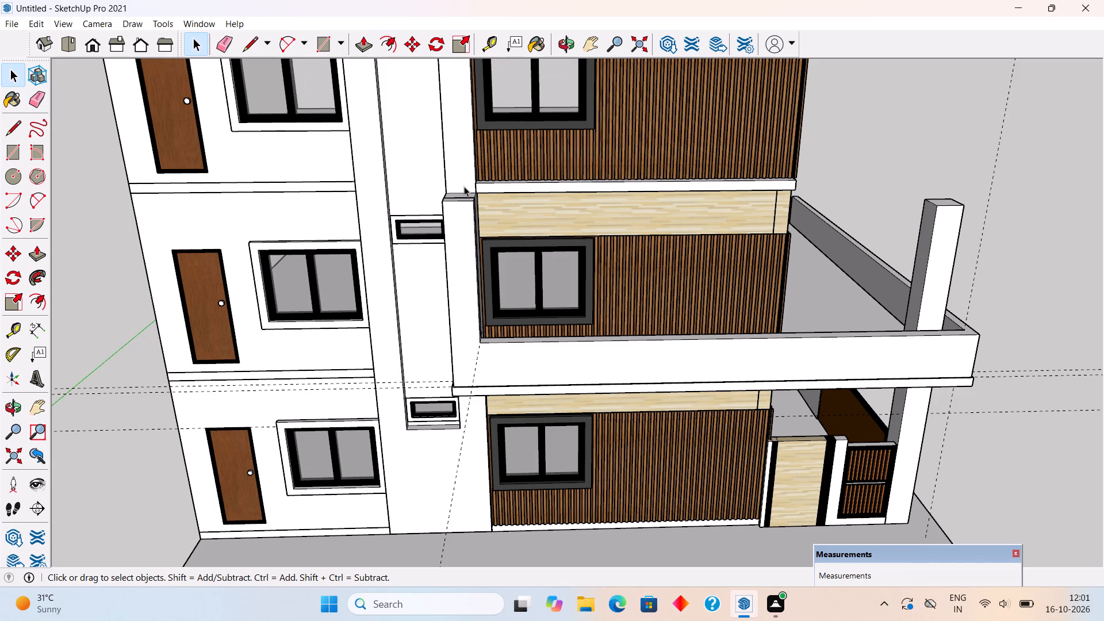
scroll(554, 197, "up", 3)
scroll(488, 189, "up", 2)
middle_click_drag(485, 191, 417, 190)
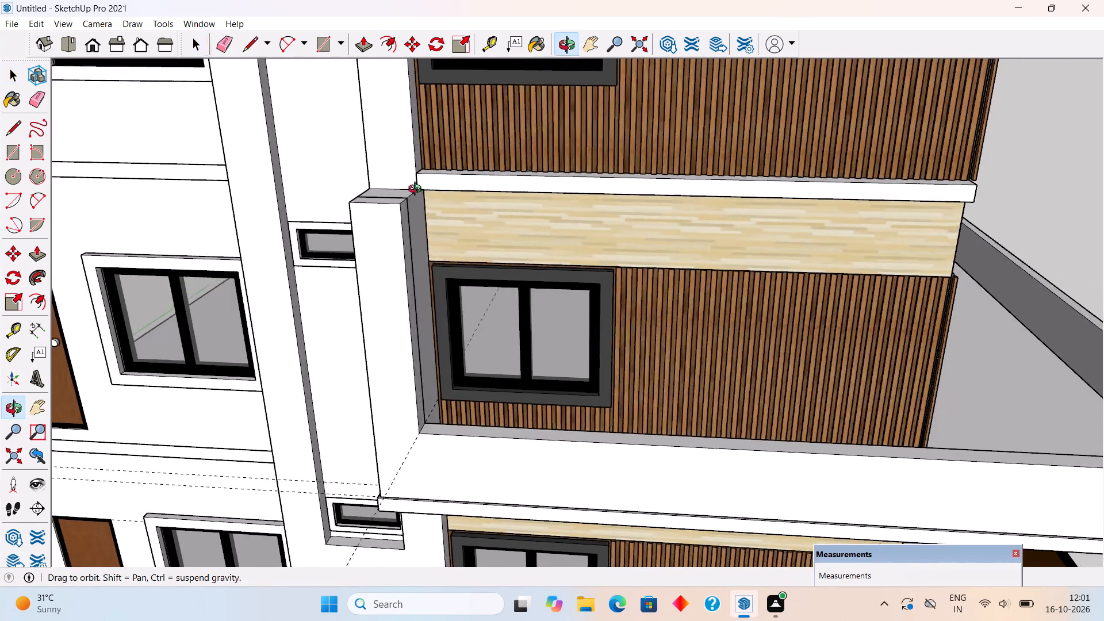
middle_click_drag(417, 190, 318, 153)
scroll(348, 168, "up", 3)
scroll(397, 176, "up", 1)
middle_click_drag(384, 176, 321, 152)
scroll(321, 152, "up", 1)
triple_click(318, 154)
scroll(338, 180, "up", 6)
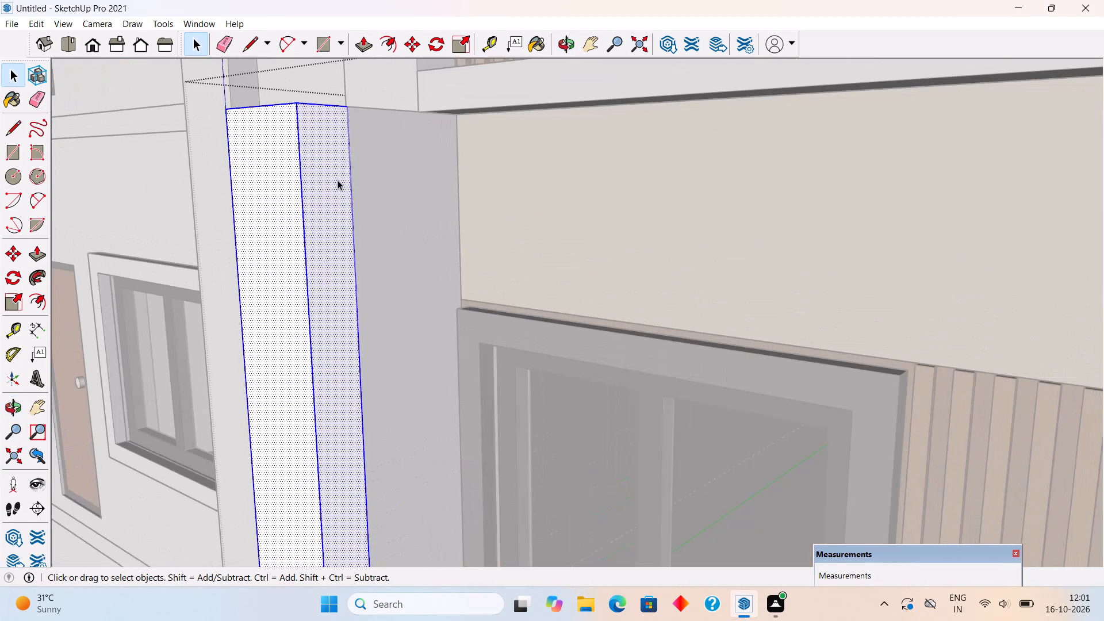
key("t")
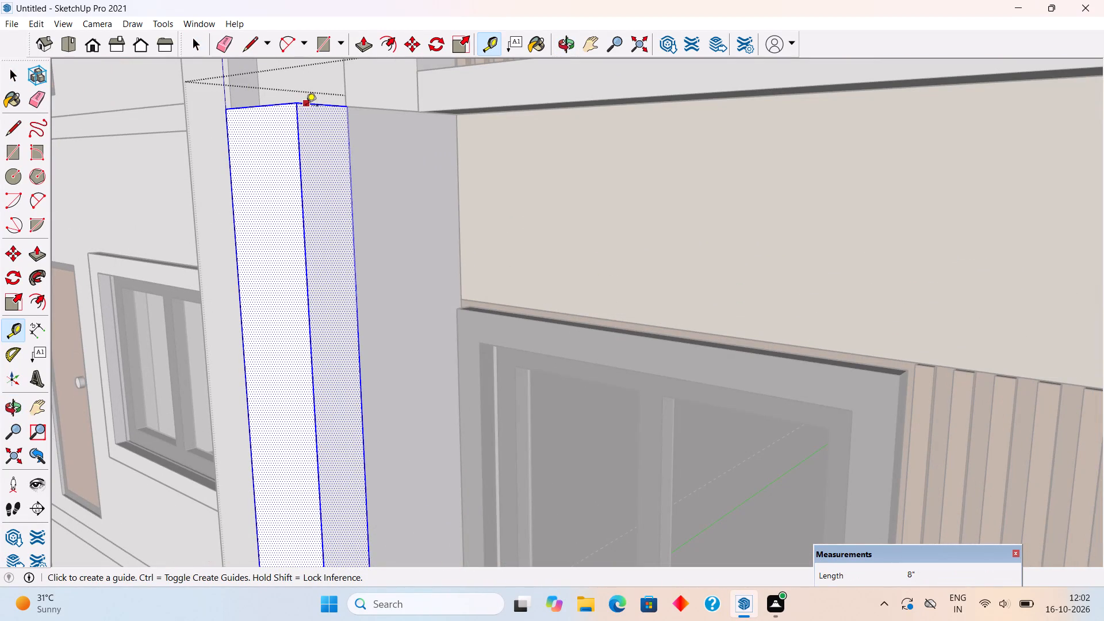
left_click(306, 107)
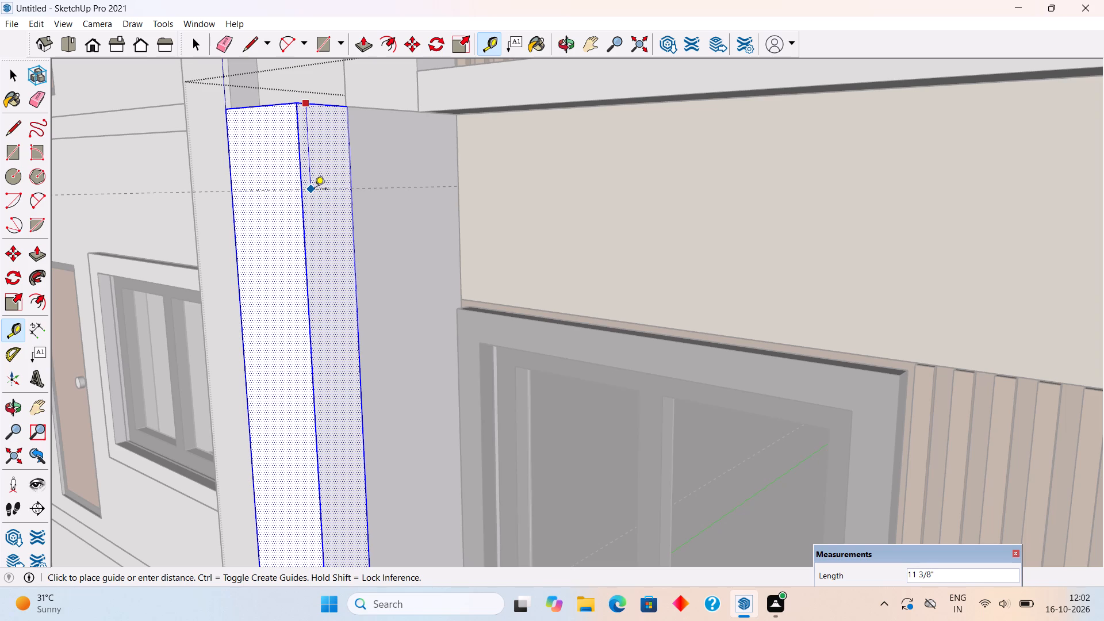
type("1'")
key("Return")
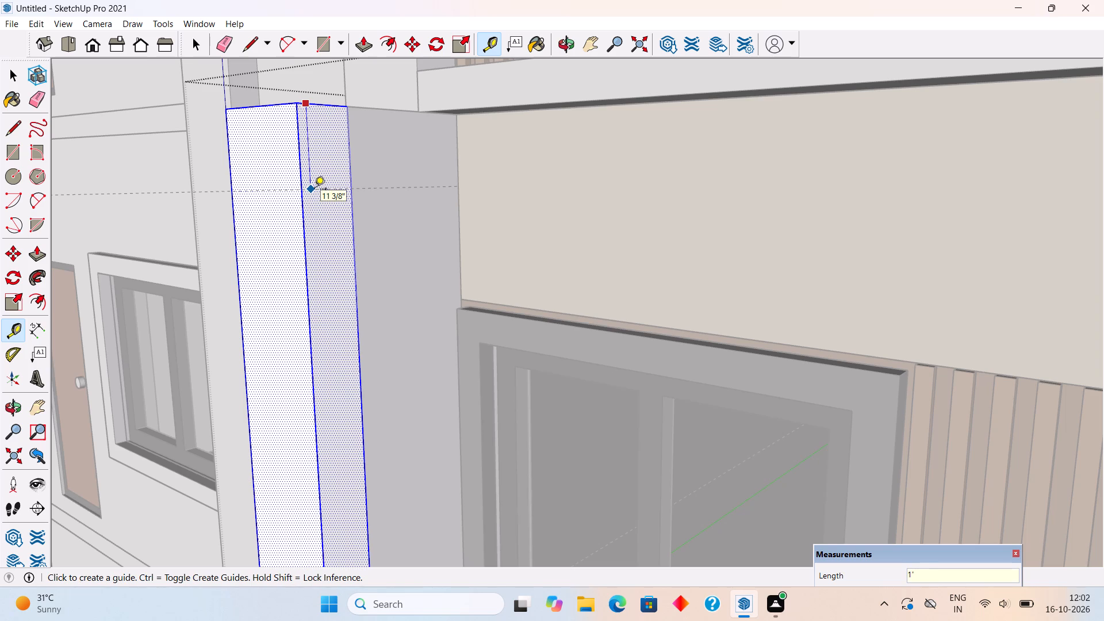
key("l")
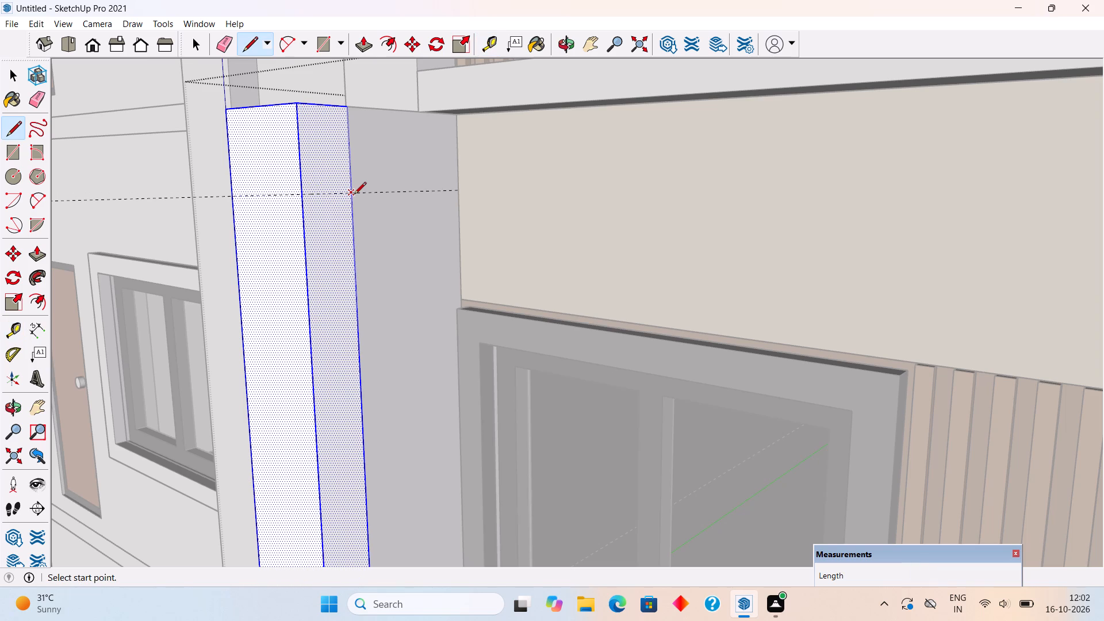
left_click(354, 195)
left_click(303, 197)
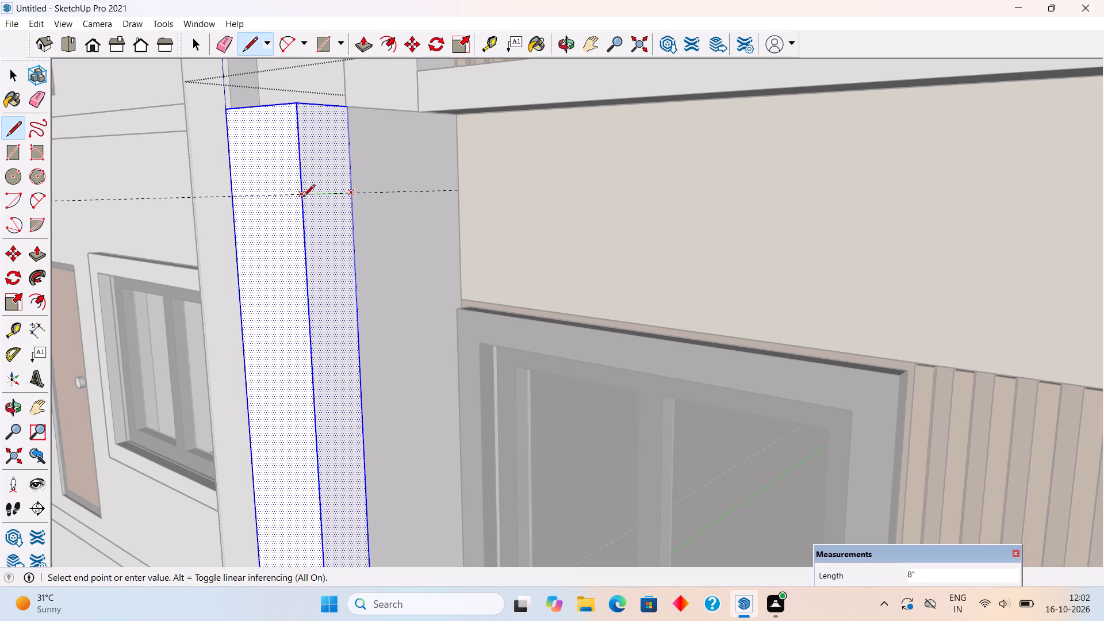
Push/Pull the upright's 1' top strip about 26' 5 11/16" across the balcony to the parapet's outer corner as a beam.
key("p")
left_click(309, 179)
scroll(309, 179, "down", 9)
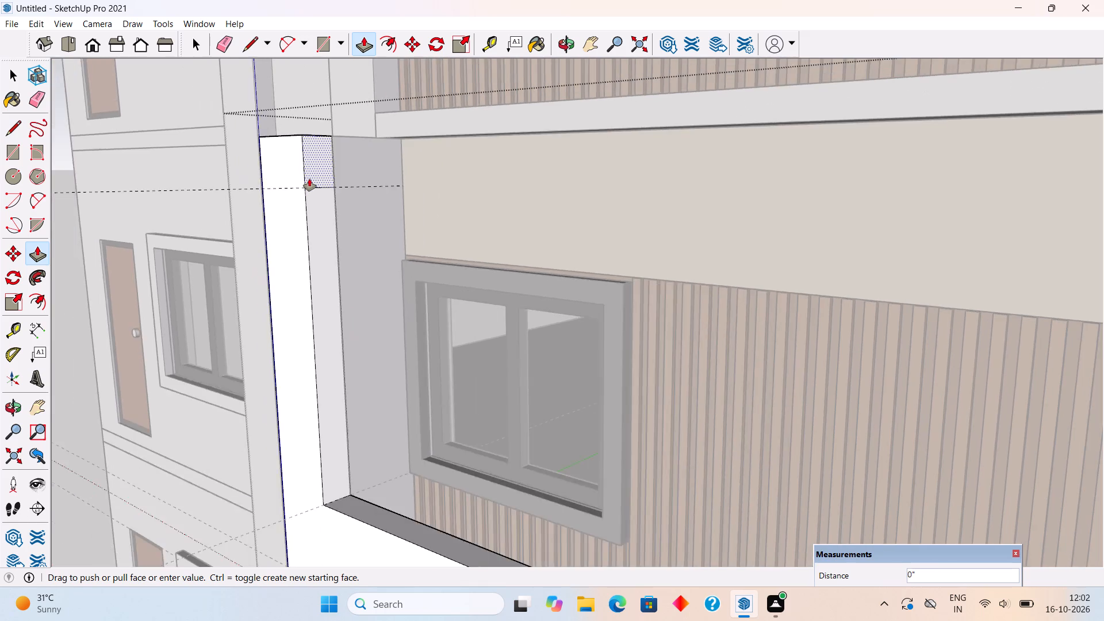
scroll(309, 179, "down", 7)
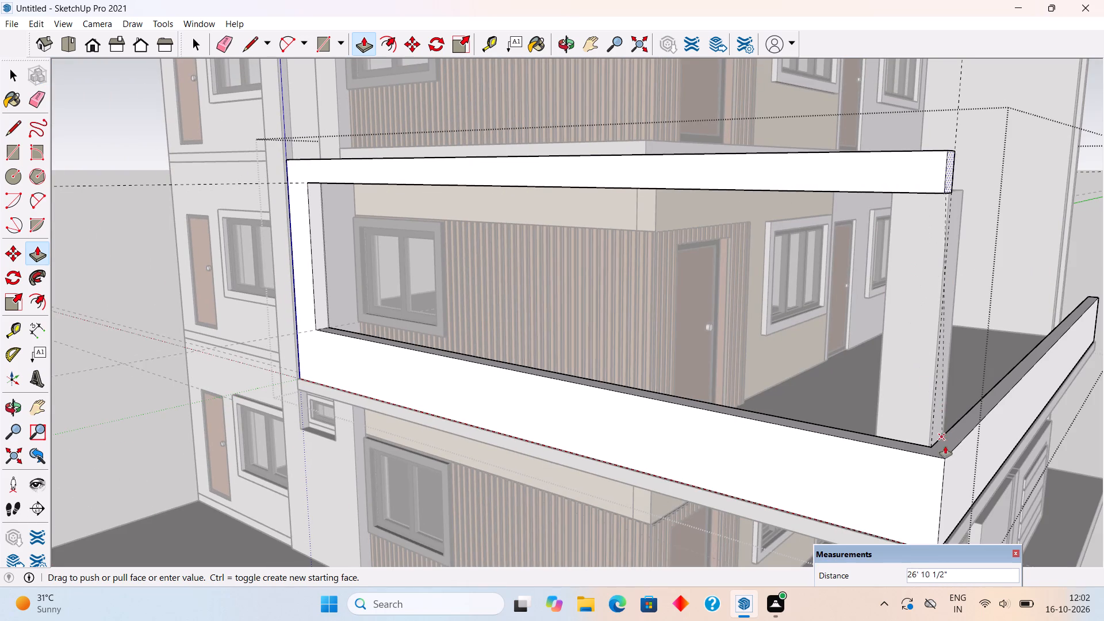
left_click(941, 465)
Place a guide 6" from the new beam's end edge on its inner face and draw a full-height vertical line along it.
middle_click_drag(946, 409, 696, 420)
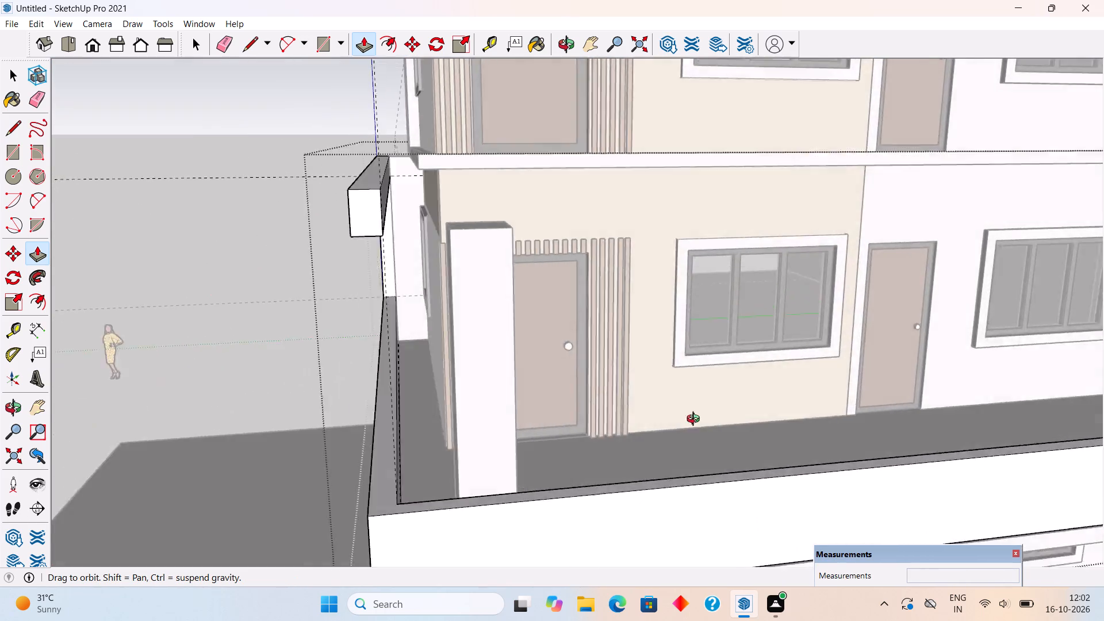
middle_click_drag(696, 420, 583, 399)
scroll(583, 399, "down", 3)
middle_click_drag(619, 374, 433, 370)
scroll(432, 367, "down", 3)
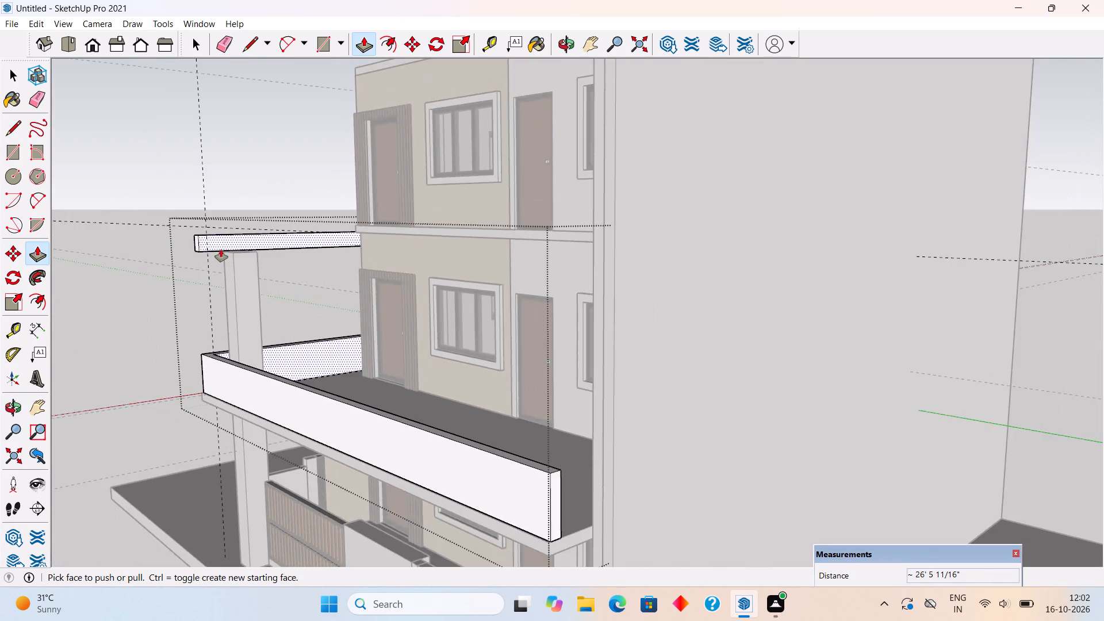
scroll(221, 250, "up", 12)
key("space")
scroll(189, 238, "up", 5)
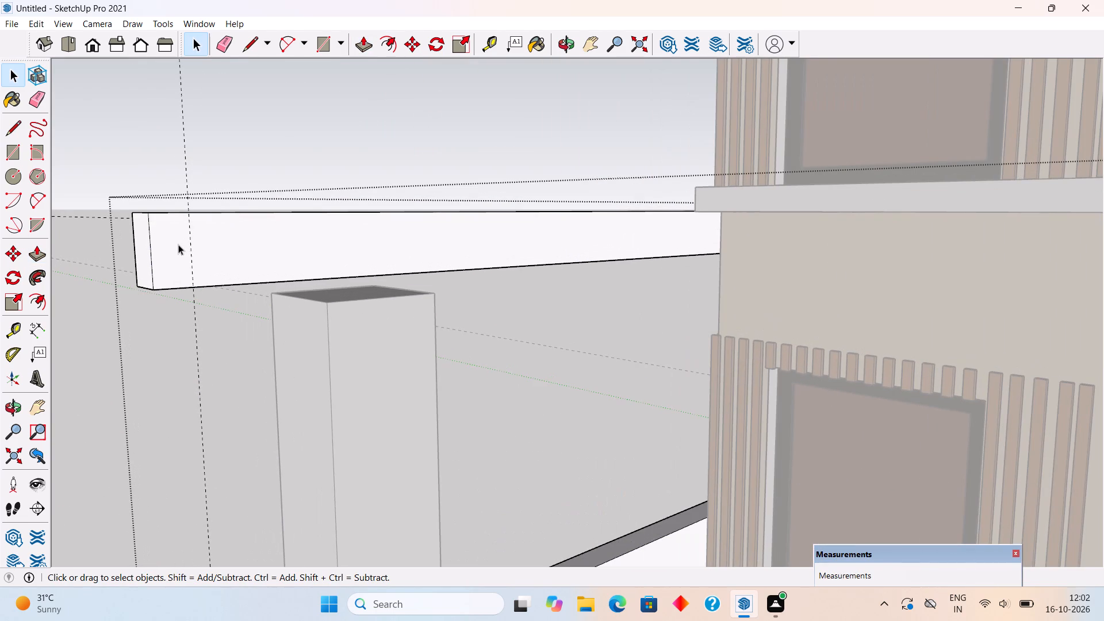
key("t")
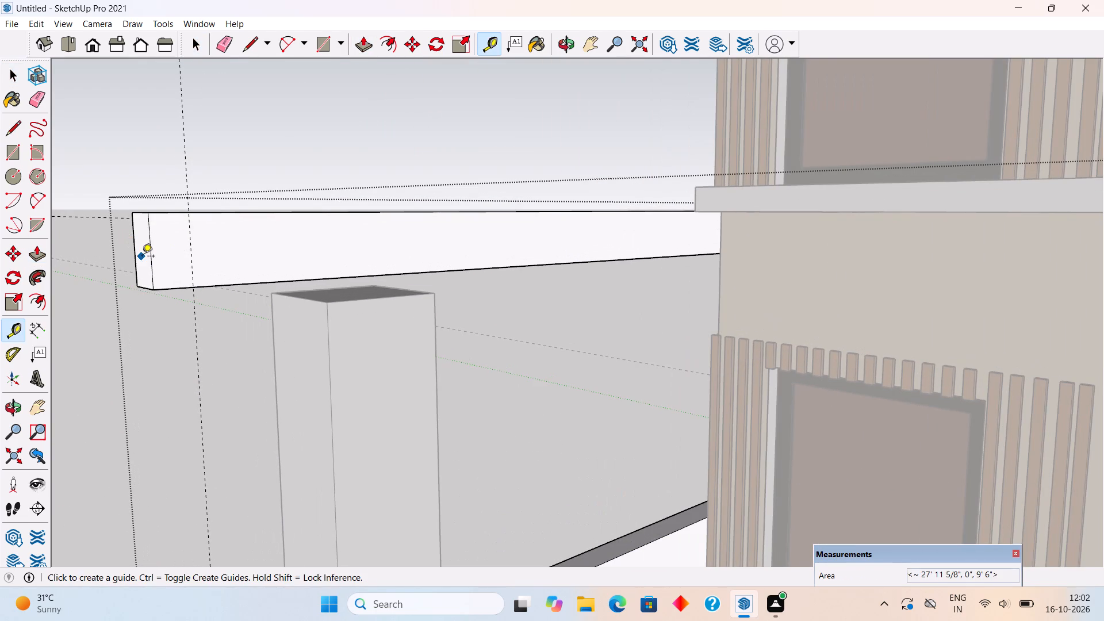
left_click(151, 262)
middle_click_drag(213, 252, 146, 270)
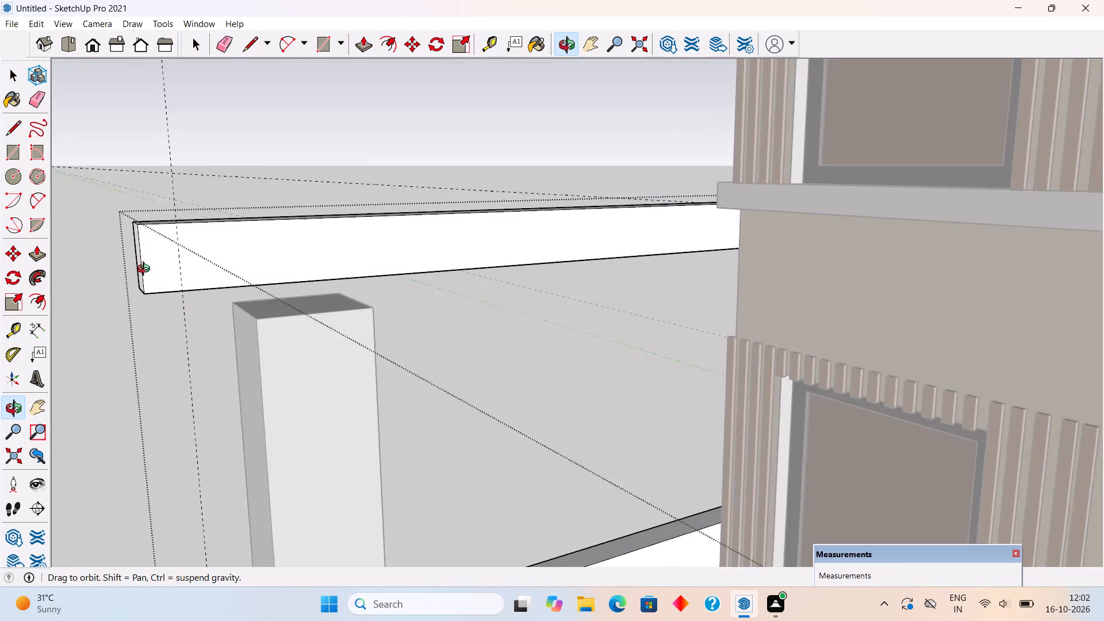
middle_click_drag(146, 270, 106, 275)
scroll(137, 259, "up", 4)
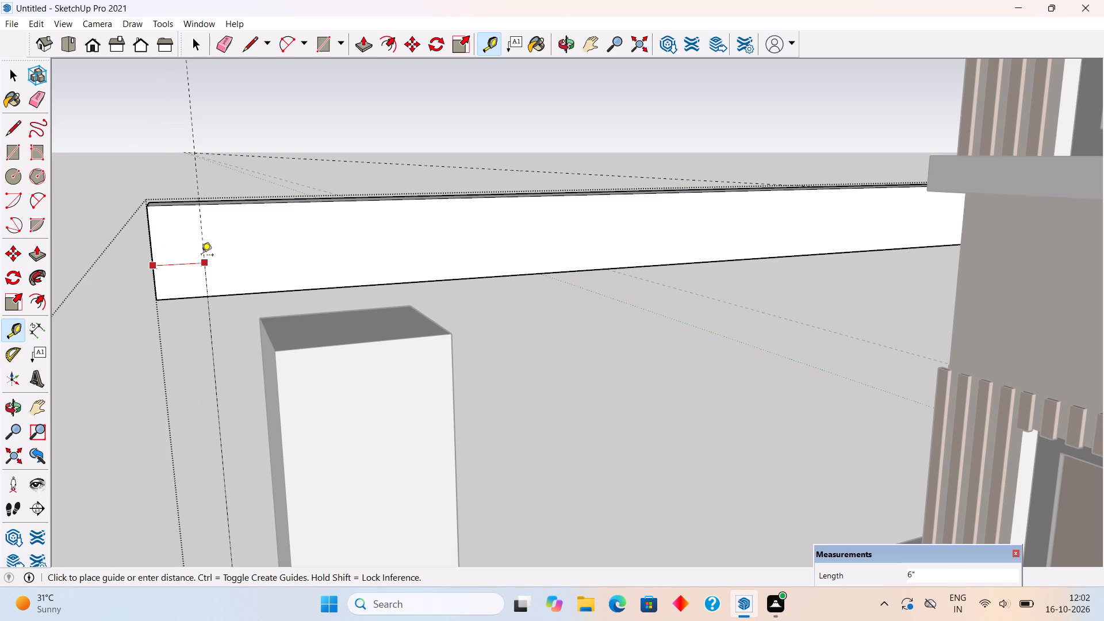
left_click(201, 255)
key("l")
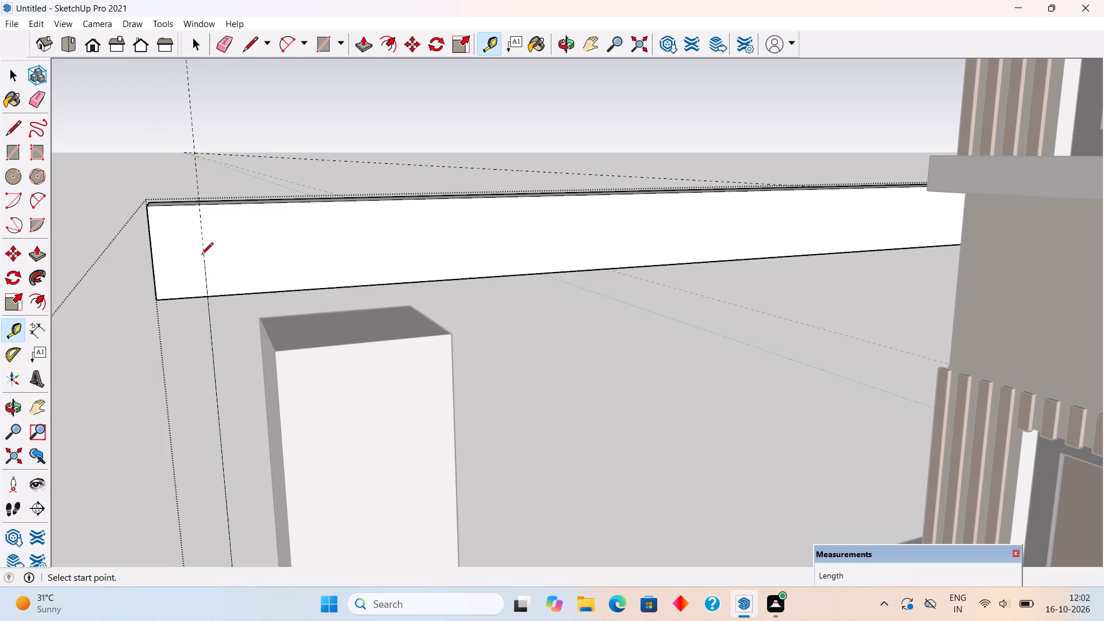
left_click(201, 202)
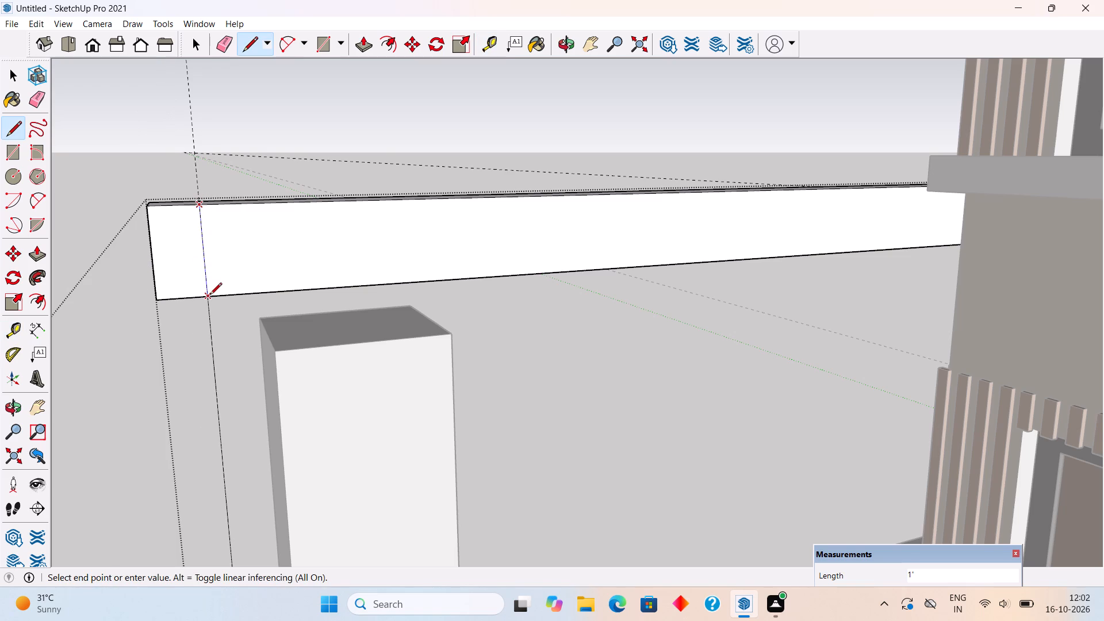
left_click(210, 296)
Push/Pull the beam's 6" end strip about 31' 11 3/8" along the gate side to the parapet's end and leave the group.
key("space")
type("lp")
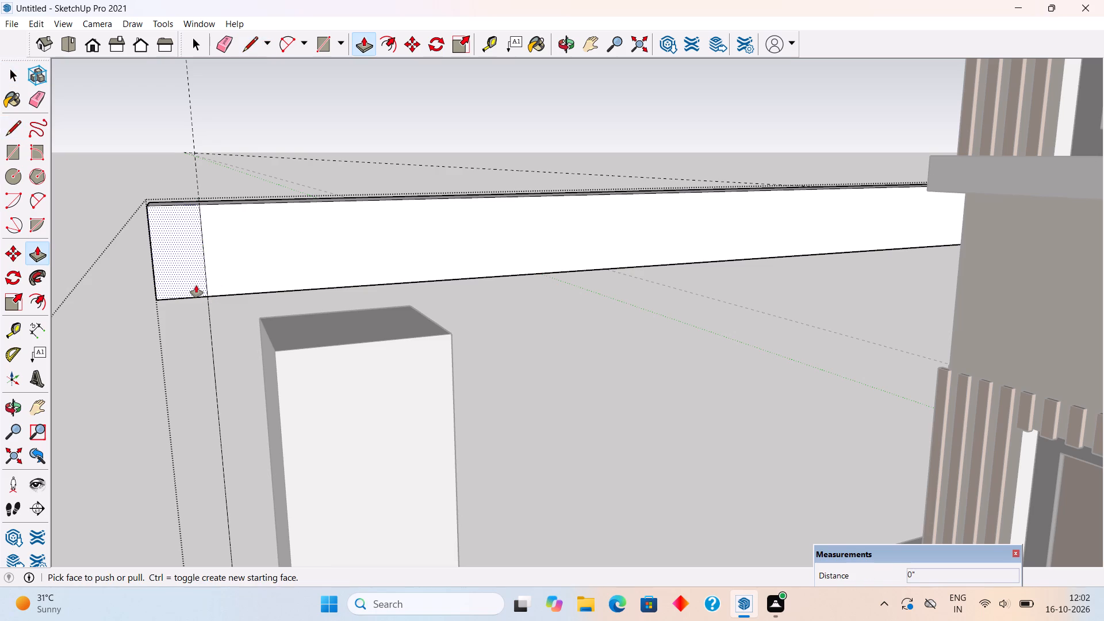
left_click(196, 285)
scroll(200, 290, "down", 20)
scroll(200, 290, "down", 8)
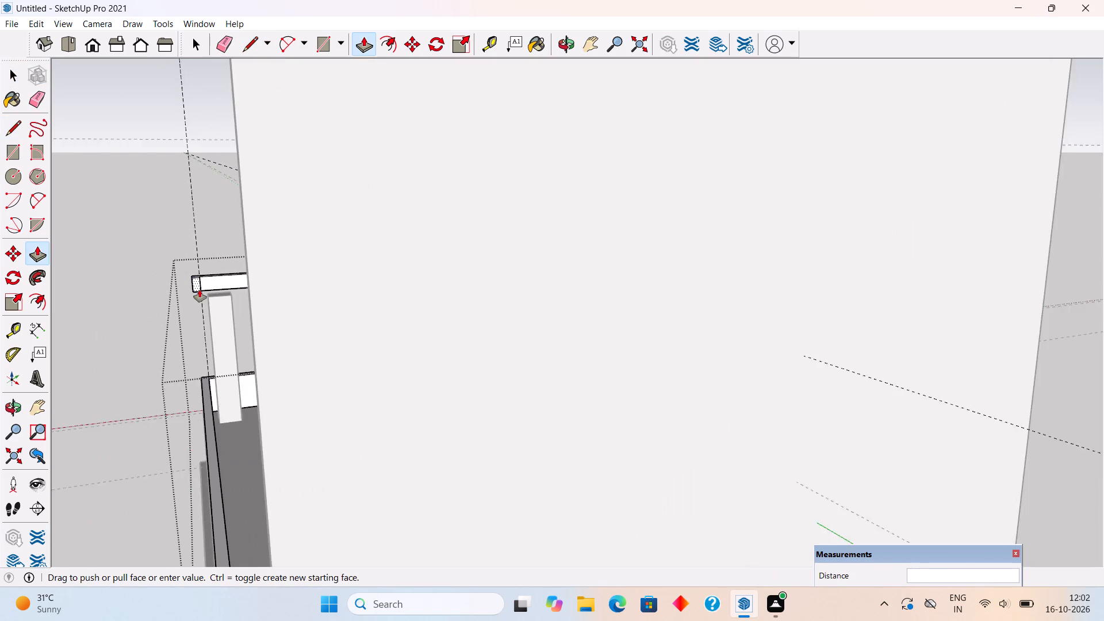
scroll(200, 290, "down", 7)
middle_click_drag(201, 426, 227, 412)
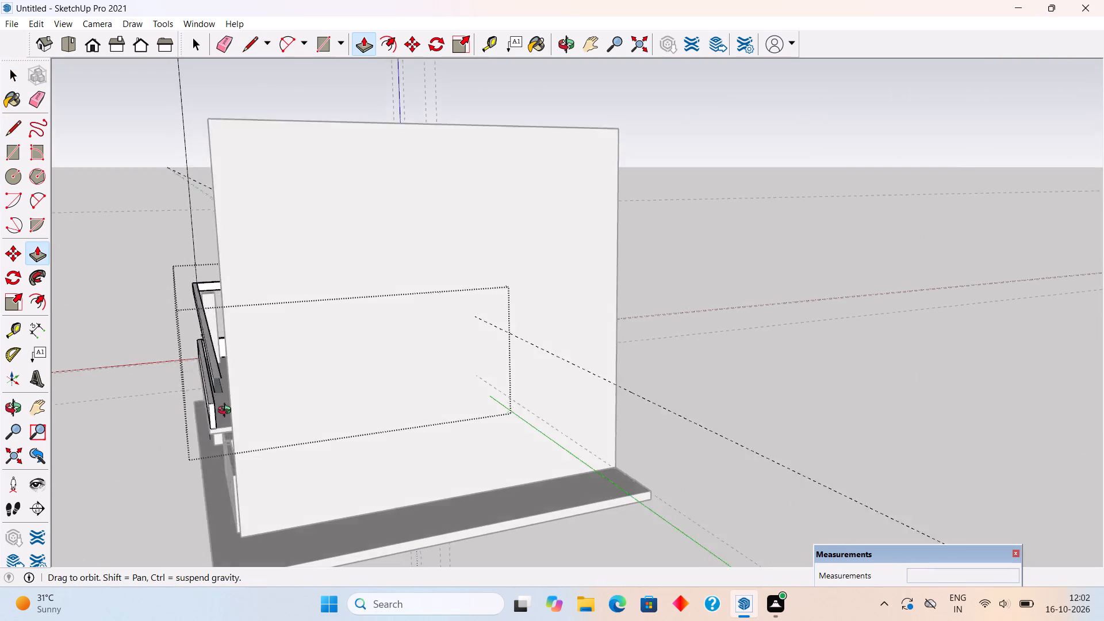
middle_click_drag(227, 412, 448, 324)
left_click(512, 297)
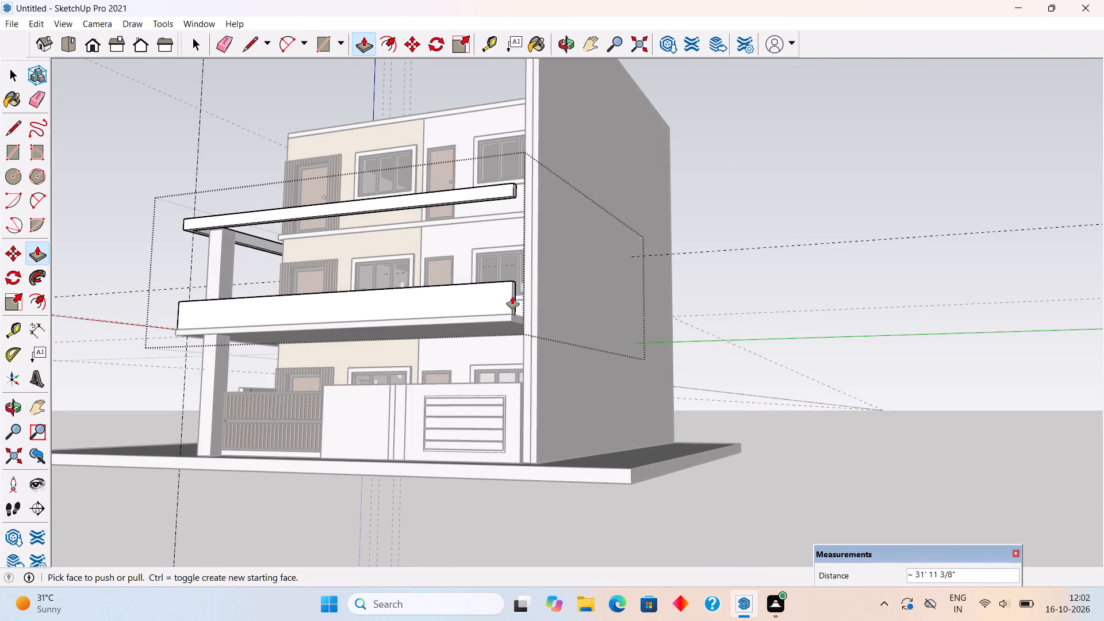
key("space")
scroll(512, 297, "down", 5)
left_click(724, 158)
middle_click_drag(378, 267, 398, 316)
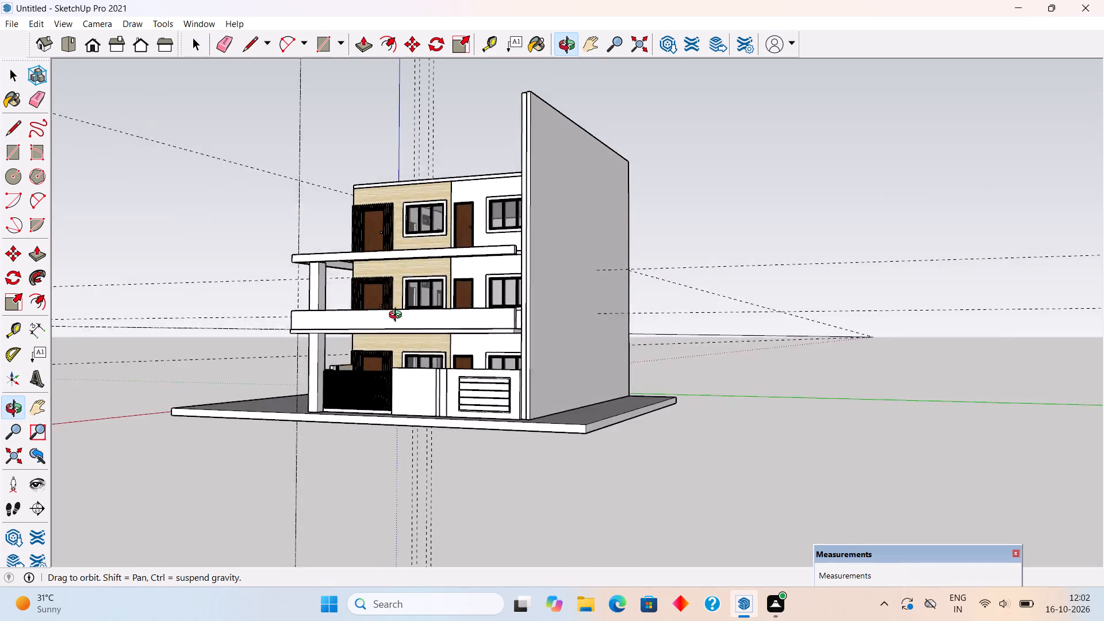
Open the parapet group, Push/Pull the overhead beam's underside down 6", and leave the group.
middle_click_drag(398, 316, 874, 332)
middle_click_drag(662, 326, 773, 304)
scroll(773, 304, "up", 2)
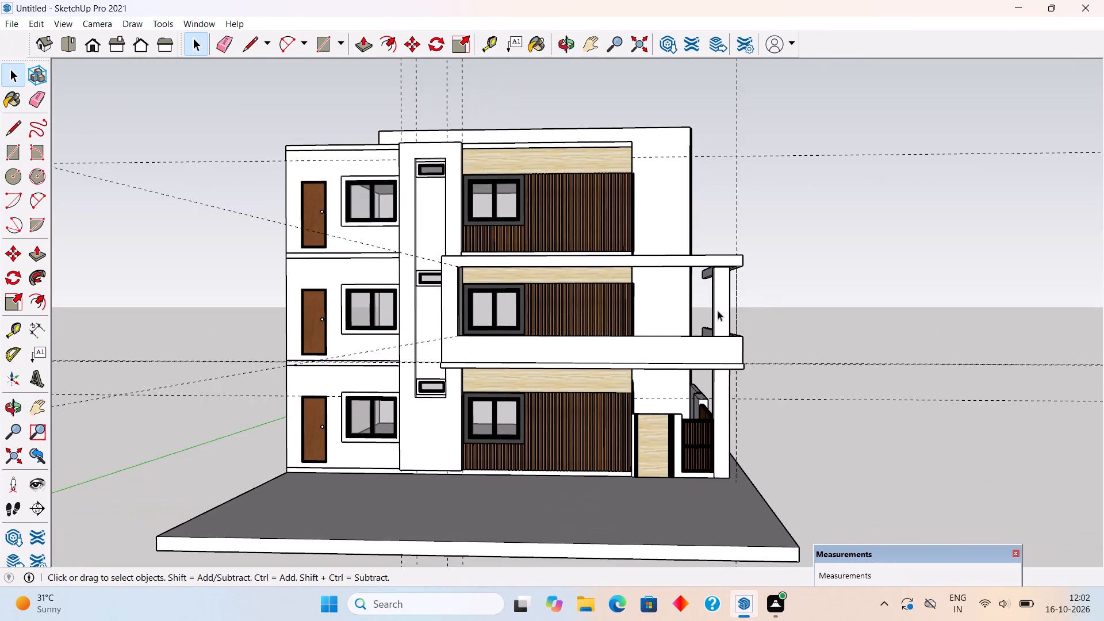
scroll(718, 310, "up", 3)
middle_click_drag(542, 347, 541, 354)
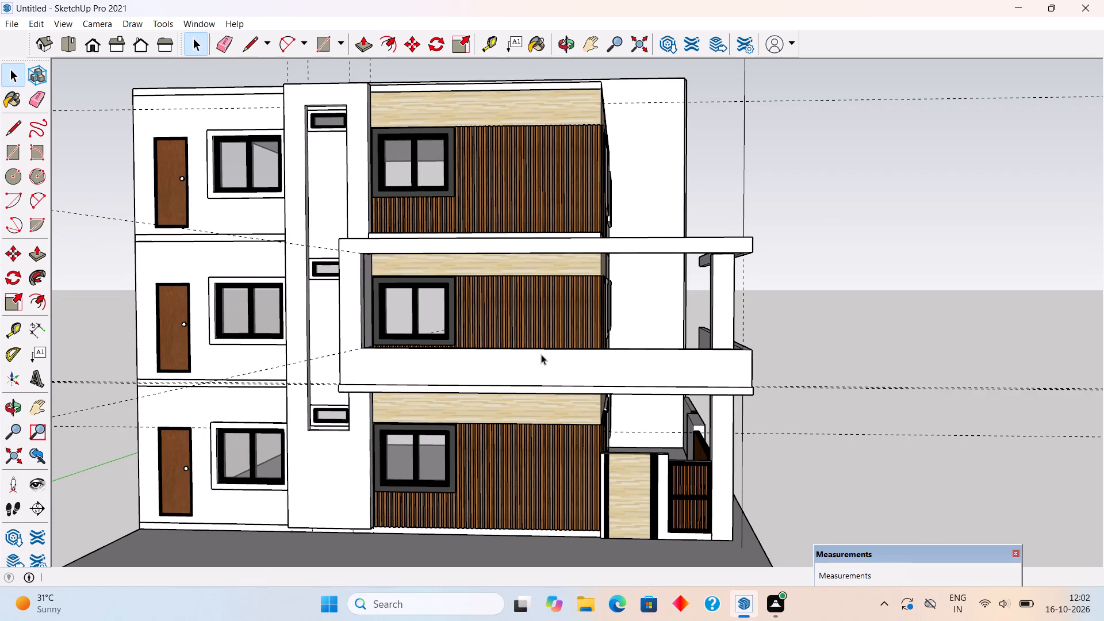
middle_click_drag(520, 290, 520, 218)
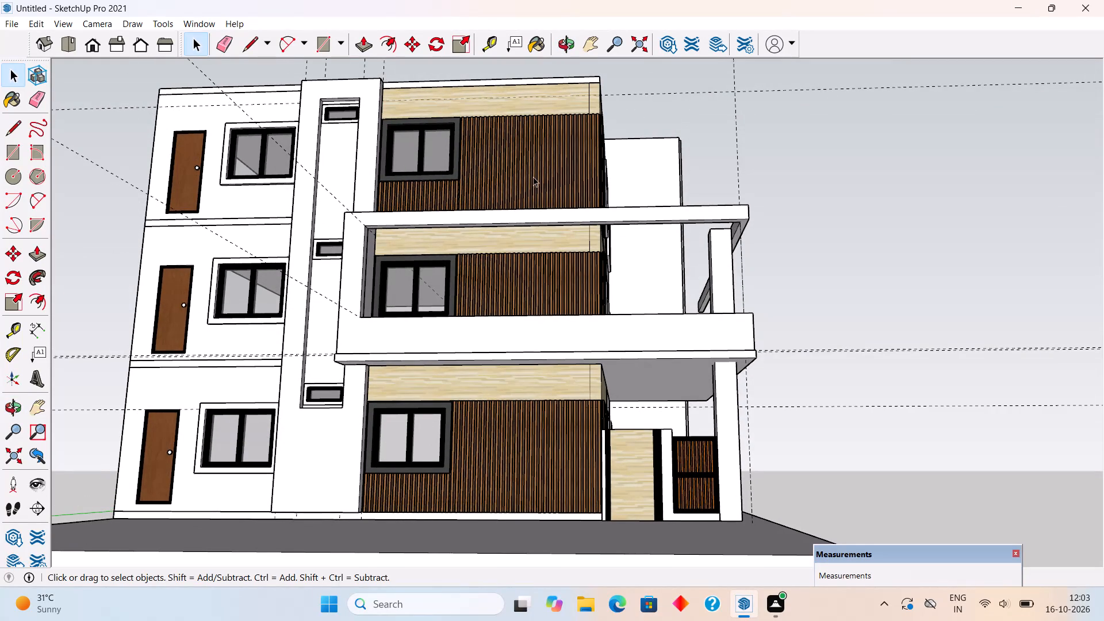
middle_click_drag(531, 189, 448, 210)
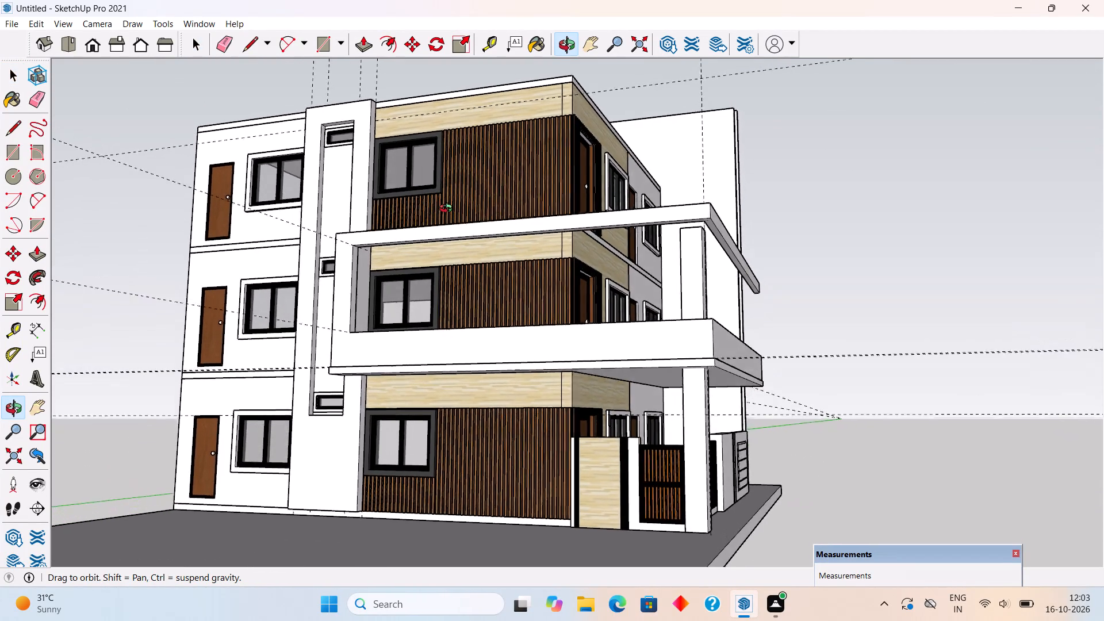
middle_click_drag(448, 210, 457, 232)
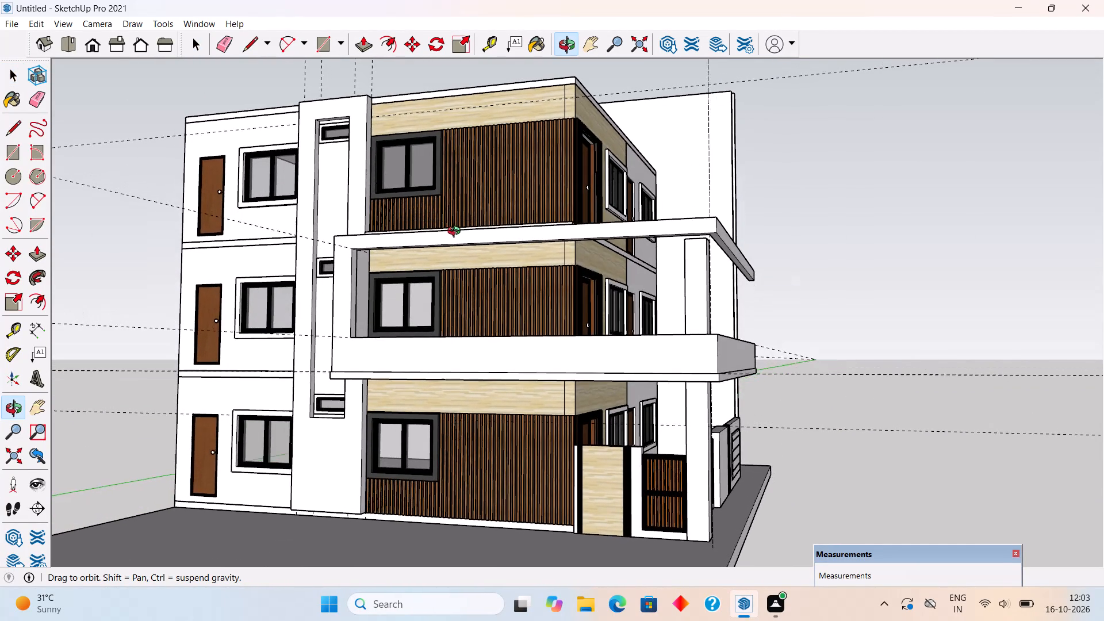
middle_click_drag(457, 232, 456, 241)
scroll(454, 238, "up", 8)
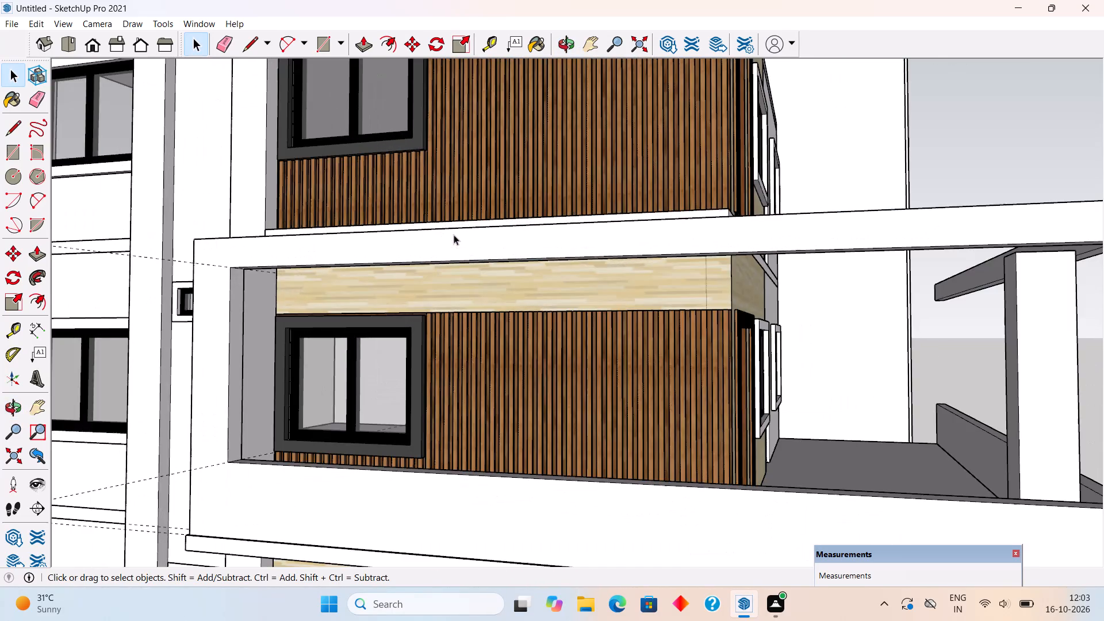
middle_click_drag(453, 247, 395, 134)
scroll(396, 190, "up", 5)
left_click(398, 191)
triple_click(398, 191)
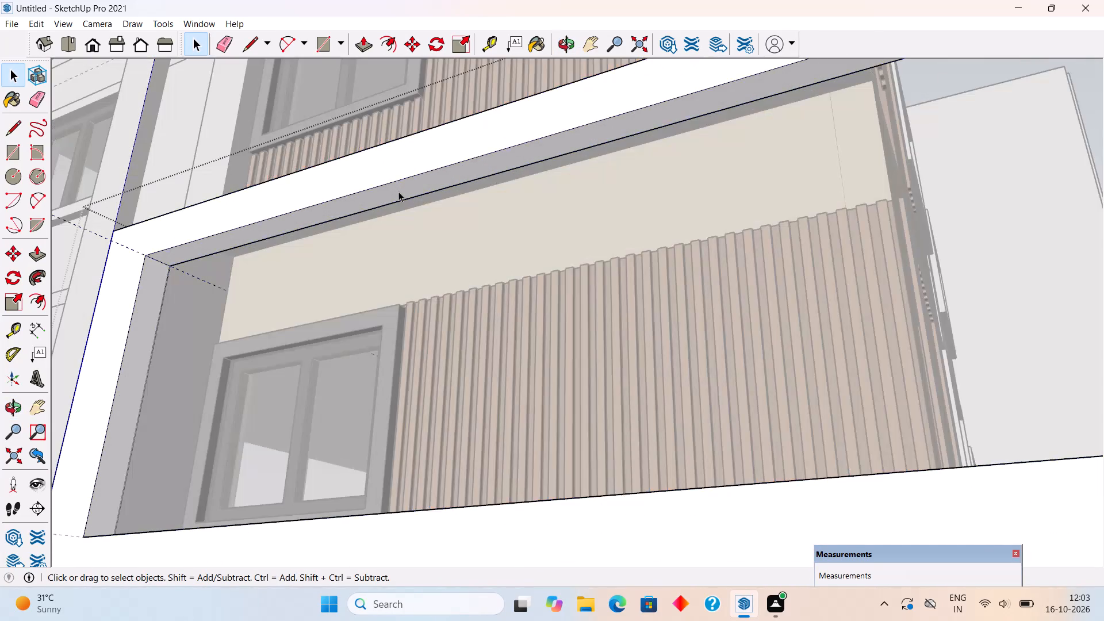
key("p")
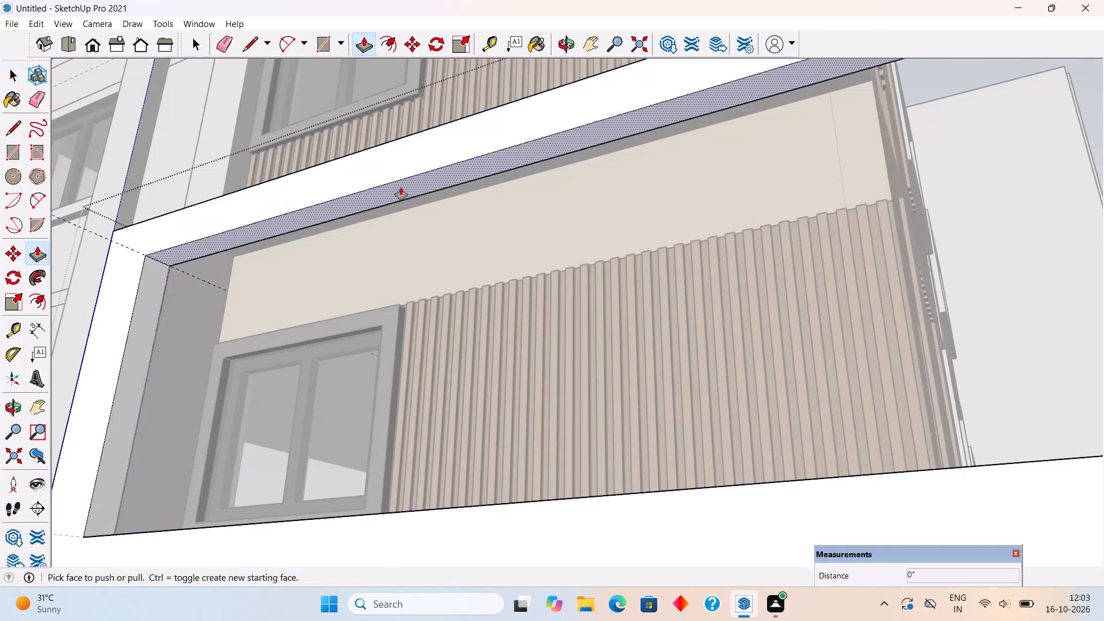
left_click(401, 187)
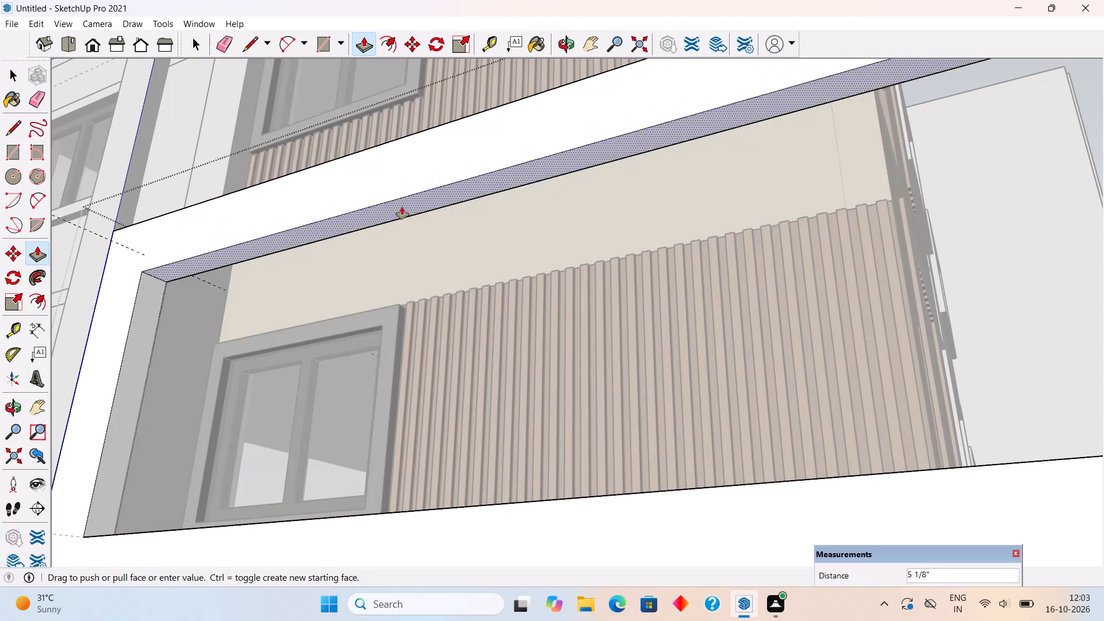
type("6\"")
key("Return")
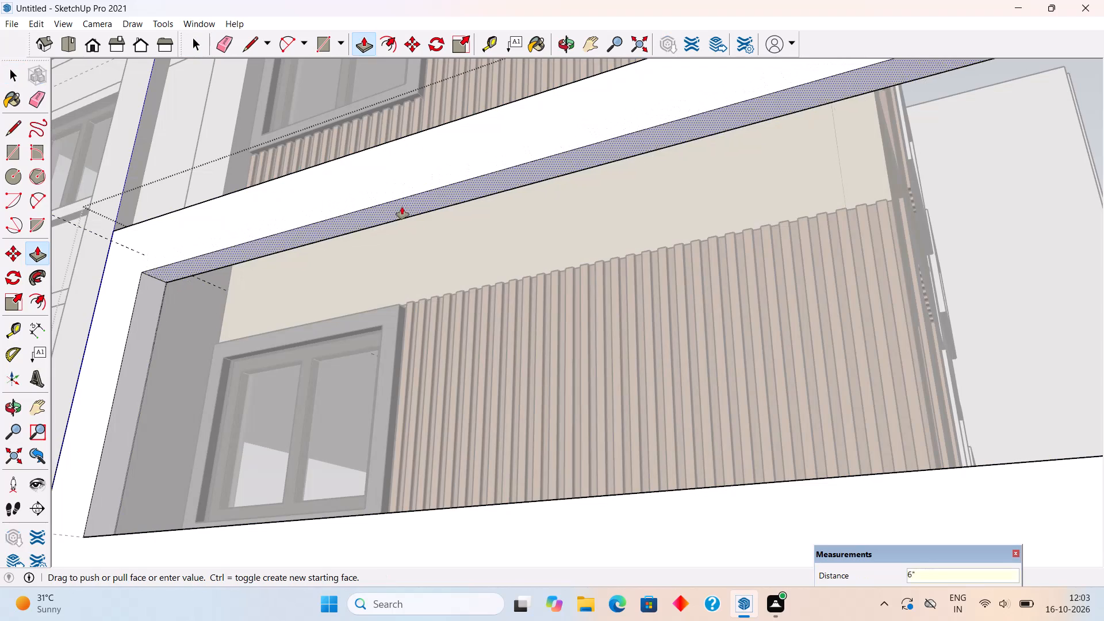
scroll(396, 294, "down", 17)
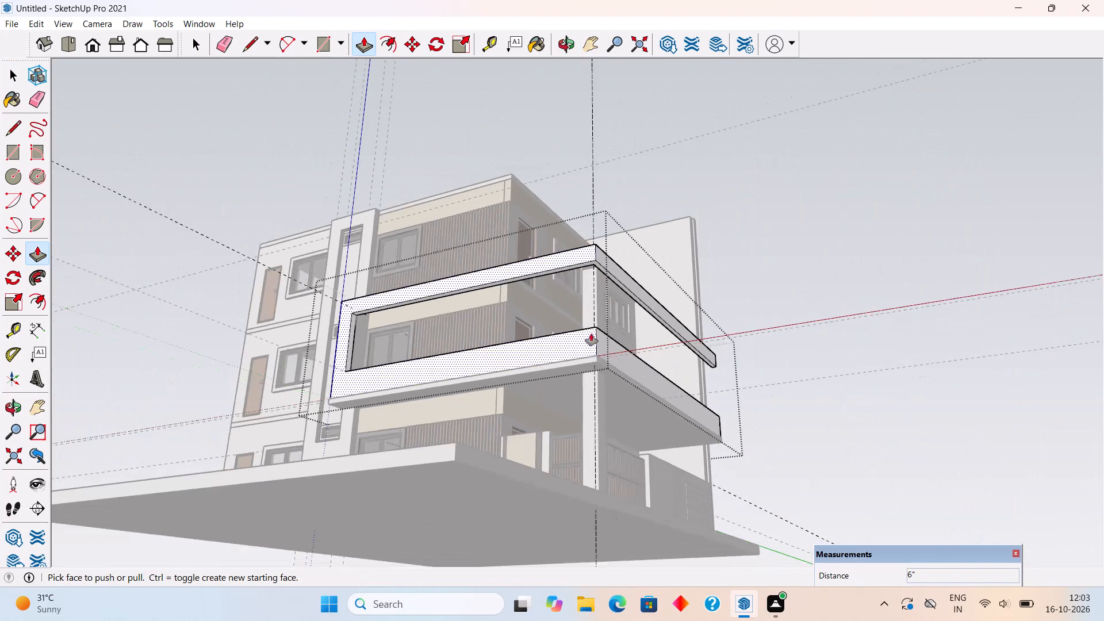
middle_click_drag(600, 331, 611, 488)
key("space")
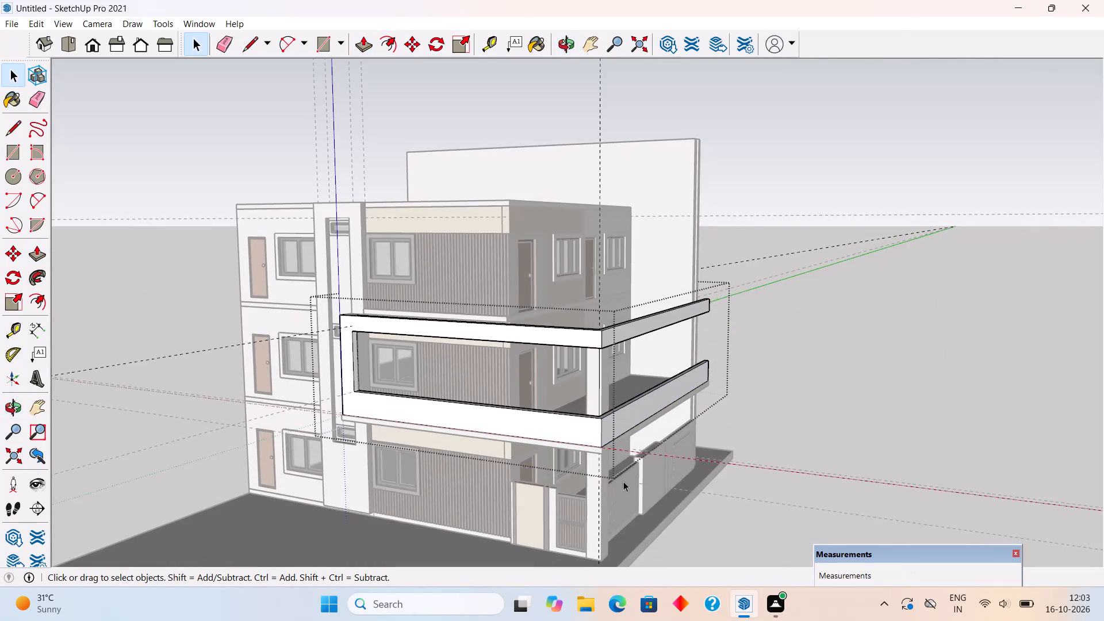
left_click(918, 336)
Examine the gate-side ends of the balcony parapet and overhead beam next to the tall side wall.
middle_click_drag(463, 396, 255, 339)
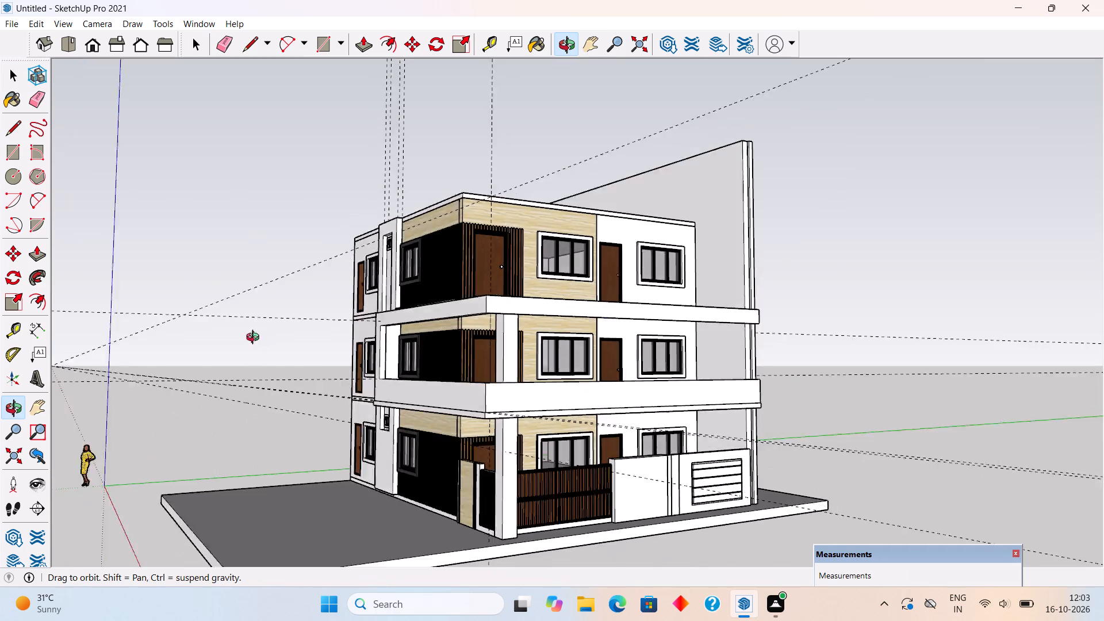
middle_click_drag(255, 339, 193, 336)
middle_click_drag(712, 356, 514, 440)
scroll(745, 442, "up", 6)
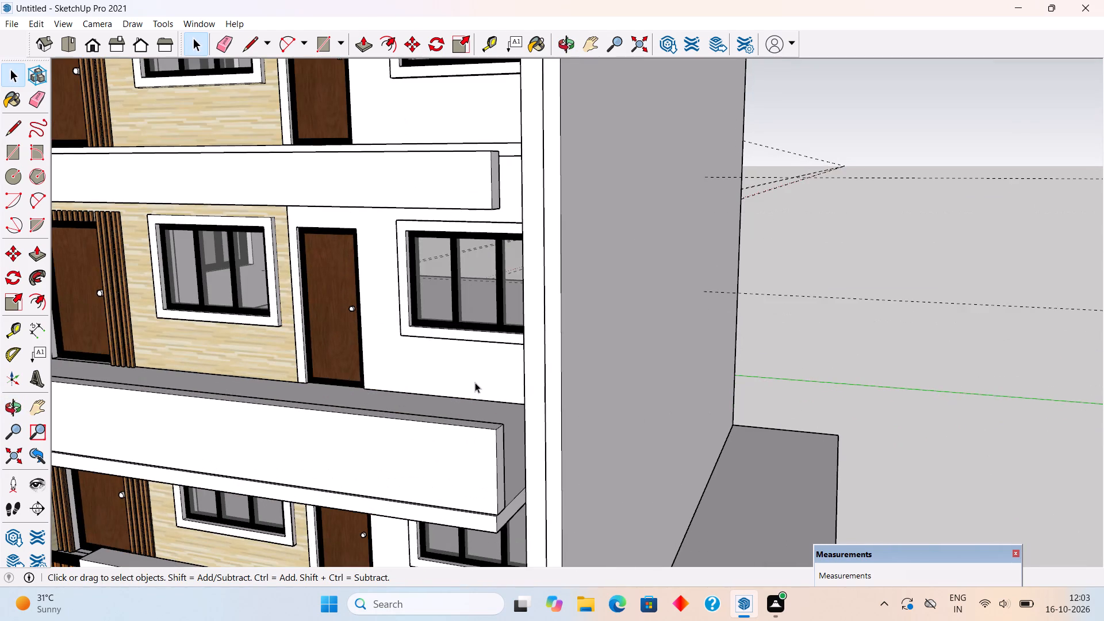
middle_click_drag(468, 402, 582, 421)
scroll(582, 420, "down", 3)
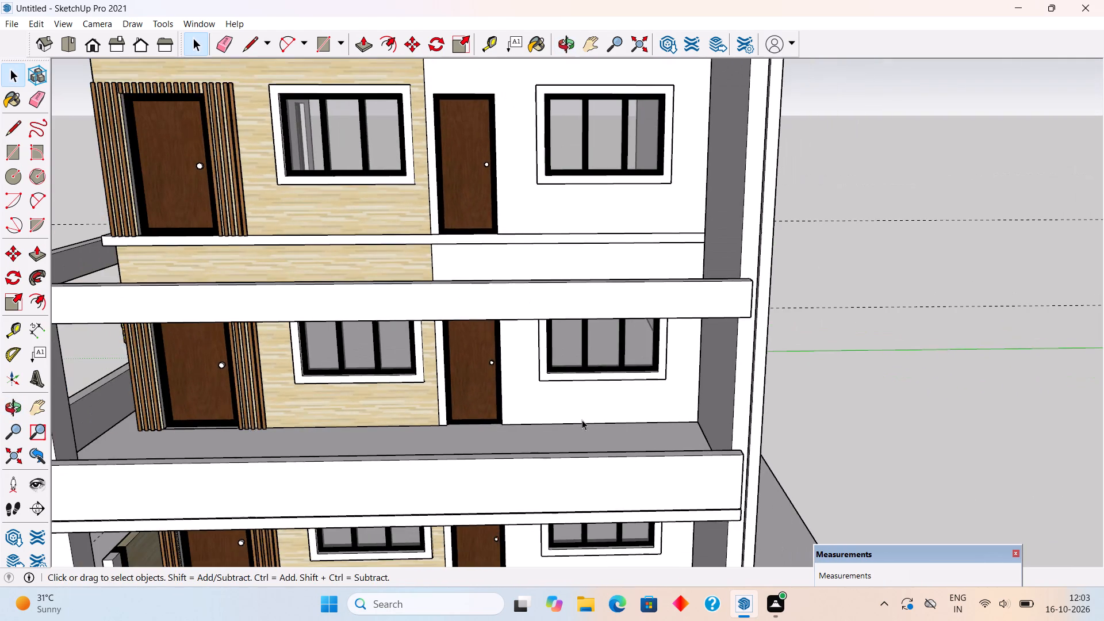
middle_click_drag(643, 424, 642, 430)
scroll(642, 430, "down", 3)
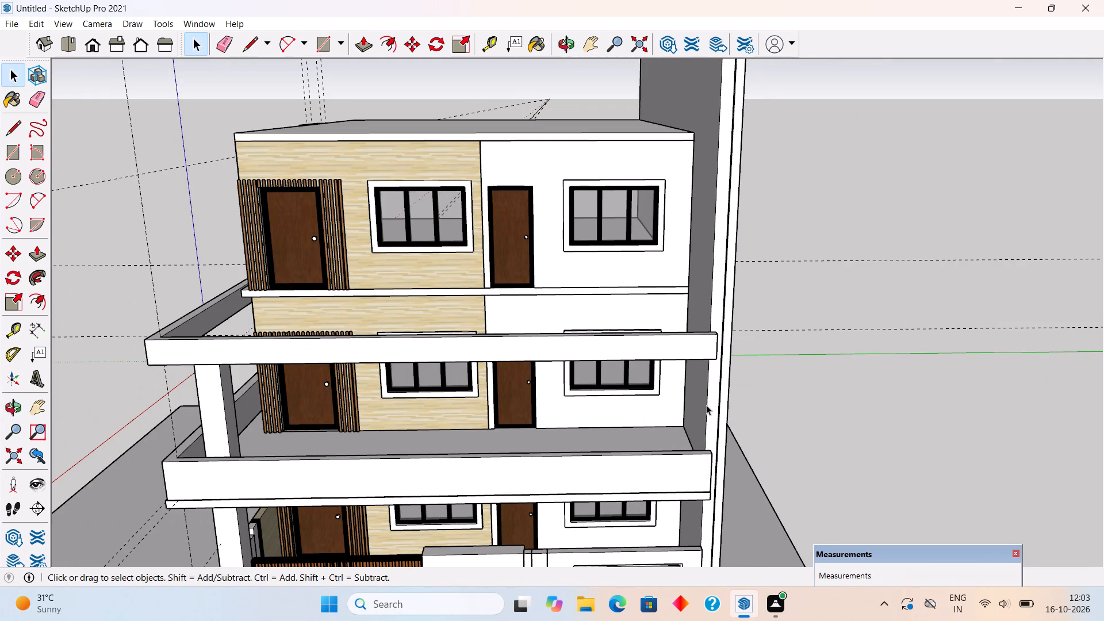
scroll(507, 398, "down", 1)
middle_click_drag(673, 396, 769, 379)
Measure the width of the tall upright's outer face at the far end of the front parapet.
middle_click_drag(390, 384, 702, 386)
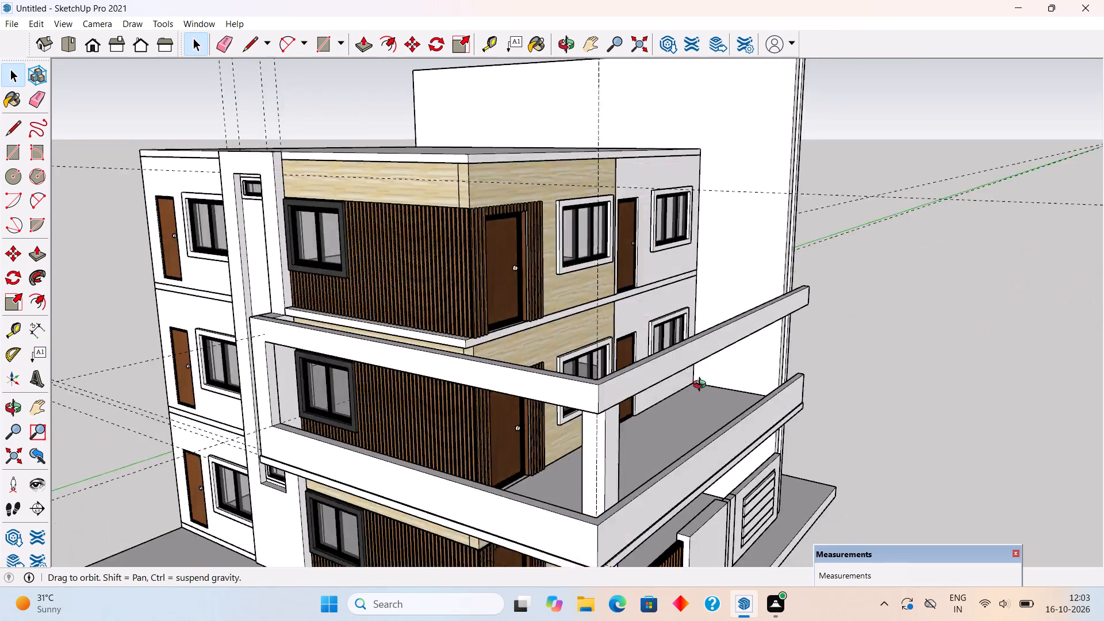
middle_click_drag(702, 386, 850, 385)
scroll(374, 444, "up", 5)
scroll(506, 451, "up", 3)
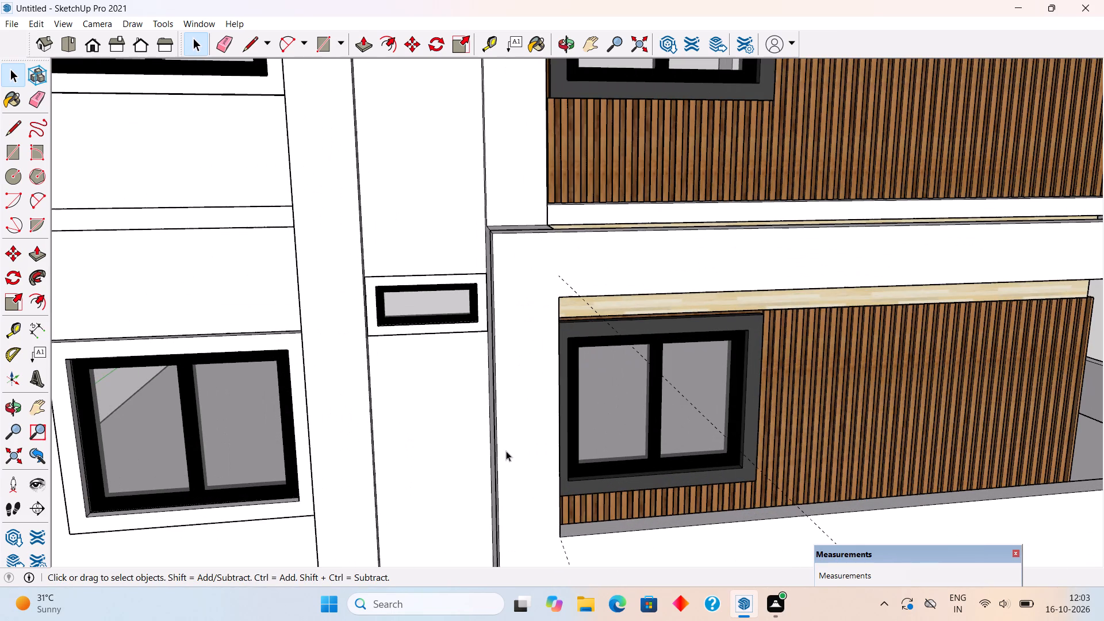
key("t")
left_click(499, 477)
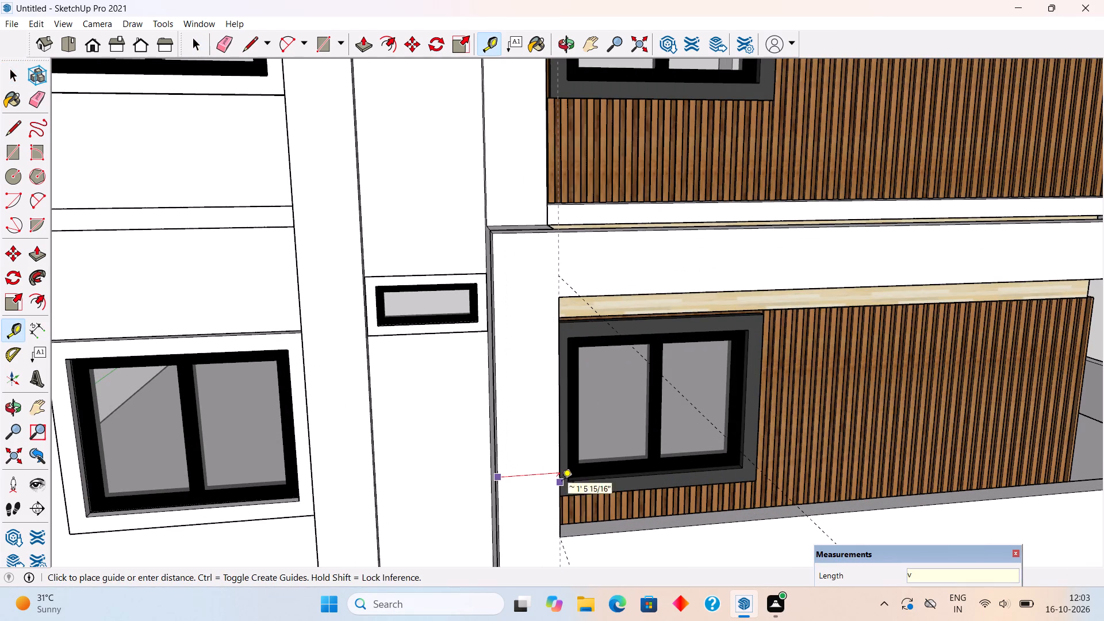
key("v")
scroll(570, 465, "down", 7)
key("space")
Place a guide 1.5' in from the gate-side parapet's end edge, across its top face beside the tall side wall.
scroll(666, 448, "down", 1)
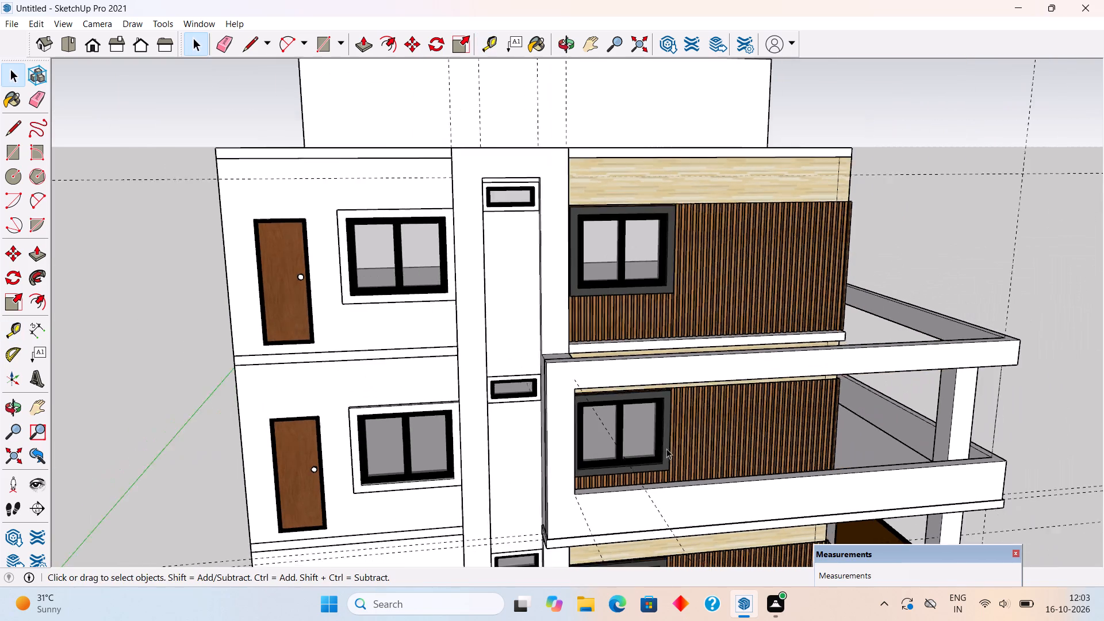
middle_click_drag(649, 442, 147, 334)
scroll(147, 334, "down", 4)
middle_click_drag(715, 348, 716, 400)
scroll(716, 400, "up", 1)
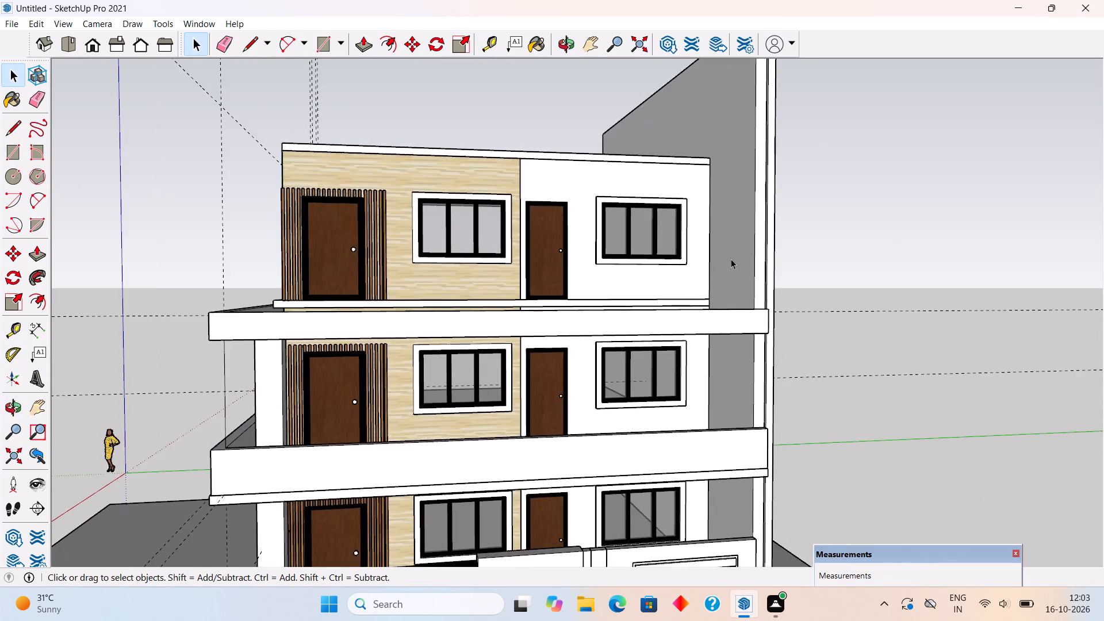
scroll(731, 256, "down", 6)
middle_click_drag(720, 217, 695, 440)
scroll(707, 444, "up", 11)
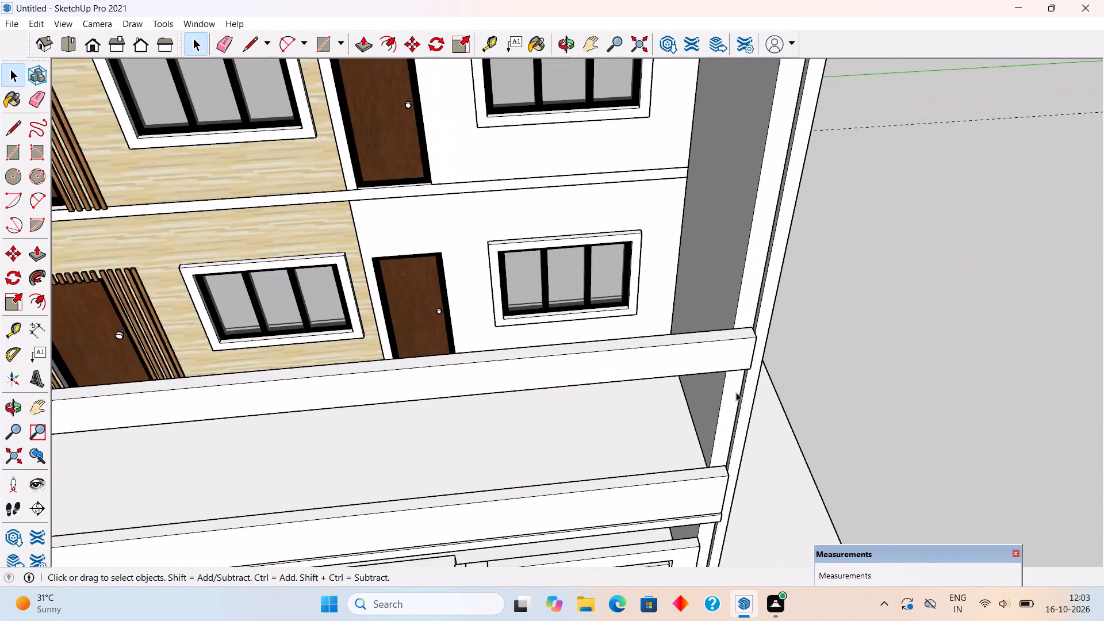
scroll(666, 197, "down", 4)
middle_click_drag(668, 195, 658, 281)
scroll(694, 383, "up", 8)
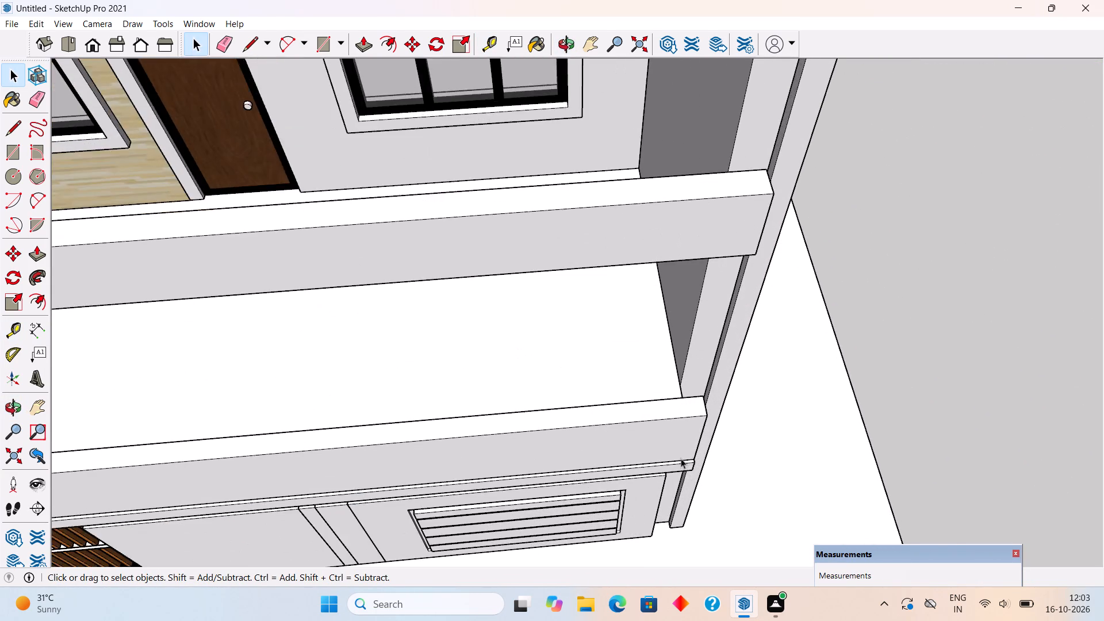
scroll(677, 448, "up", 4)
key("t")
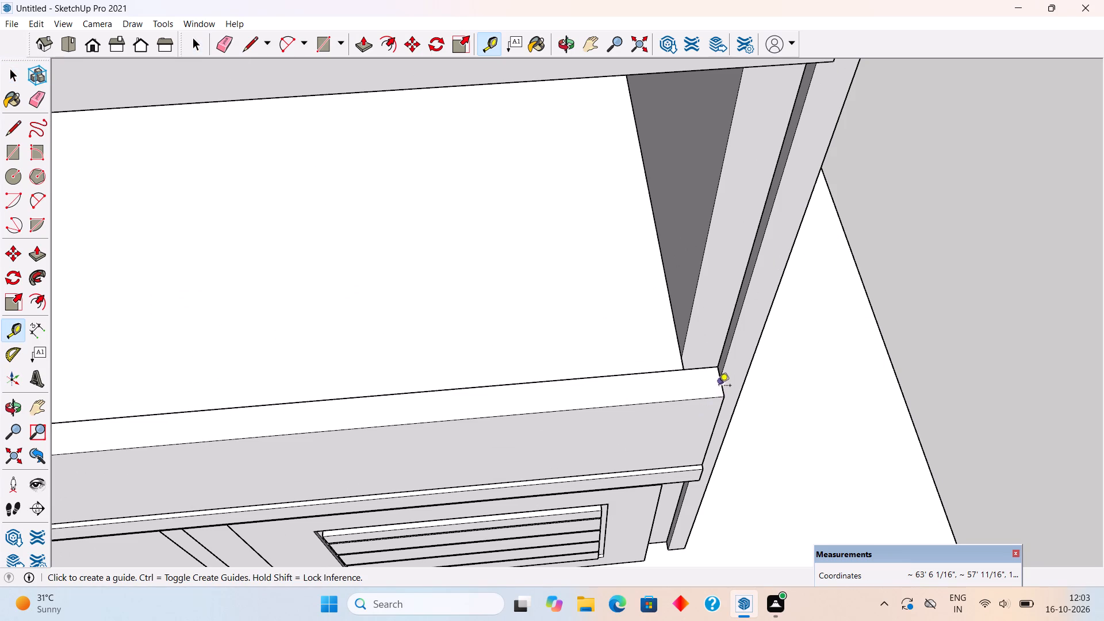
scroll(721, 388, "up", 6)
left_click(723, 395)
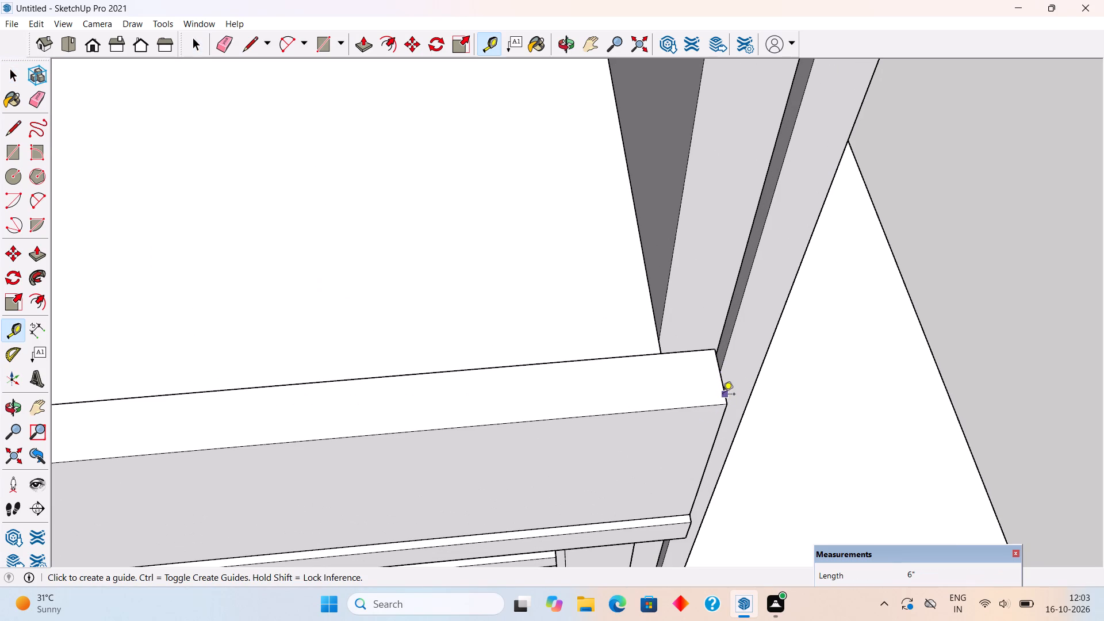
type("1.5'")
key("Return")
key("space")
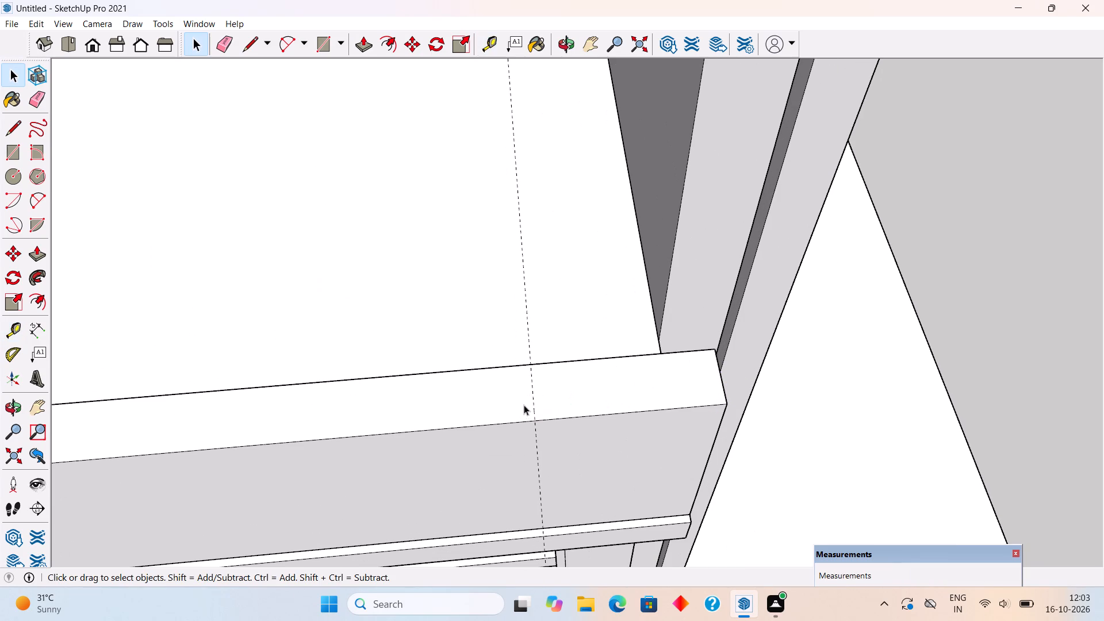
Open the parapet group and draw a 6" line across the parapet's top face along the 1.5' guide.
triple_click(542, 488)
triple_click(566, 472)
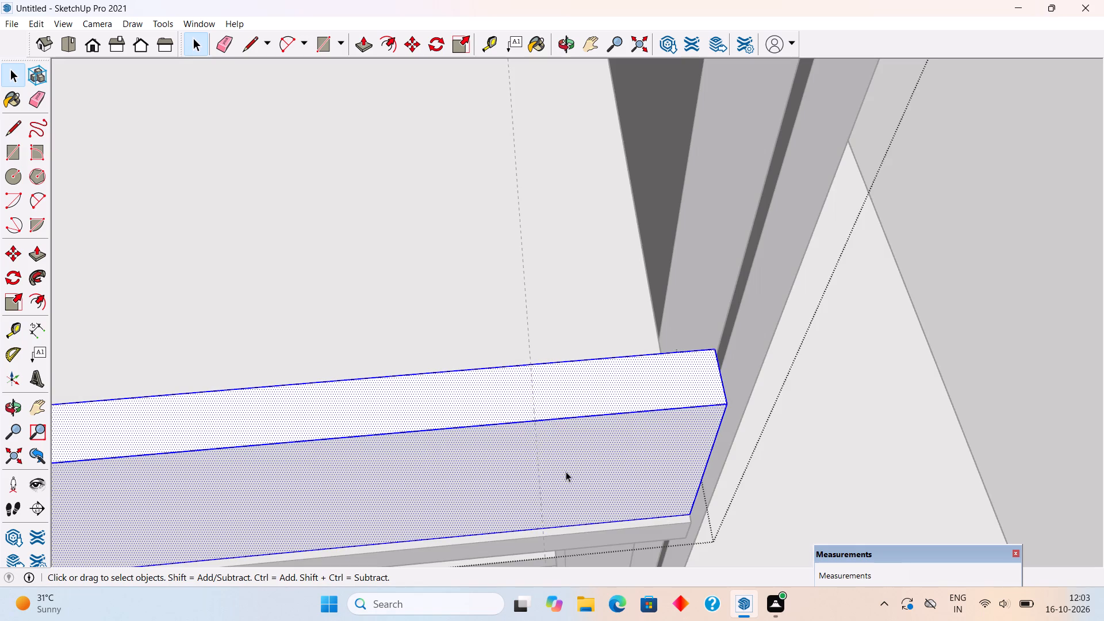
key("l")
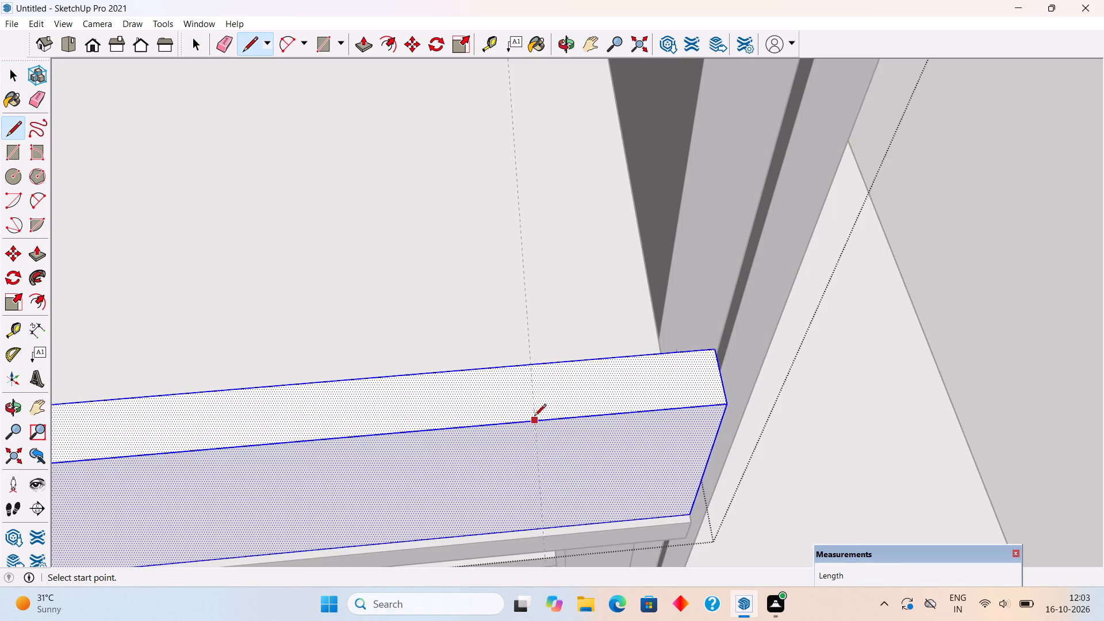
left_click(534, 417)
left_click(530, 364)
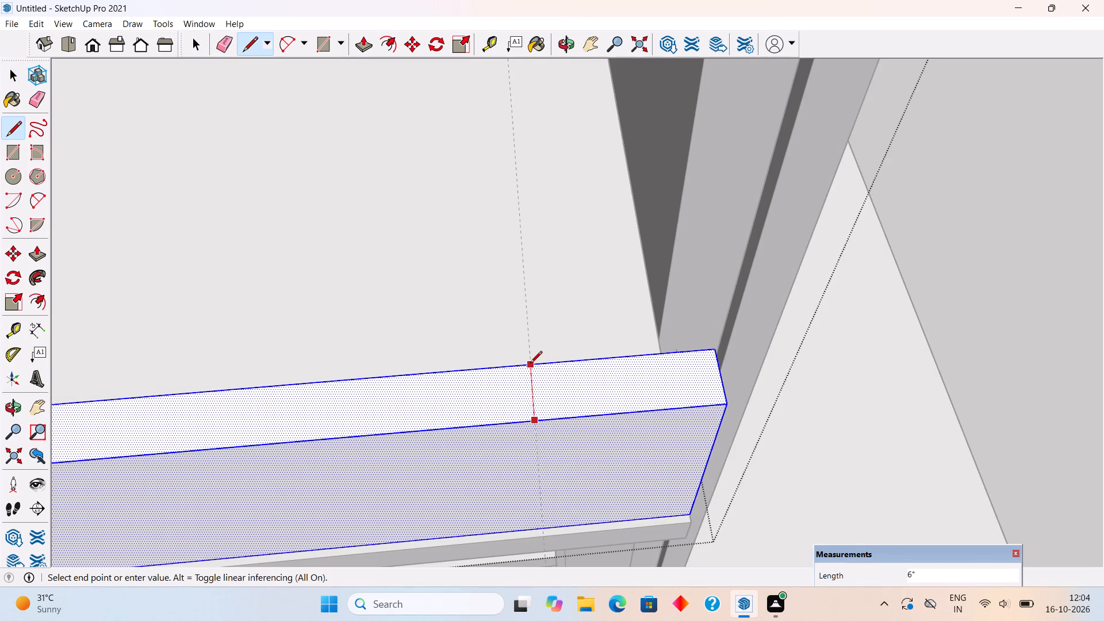
Push/Pull the 1.5' end section of the parapet's top up about 6' to the overhead beam's underside as an upright.
middle_click_drag(586, 384, 486, 355)
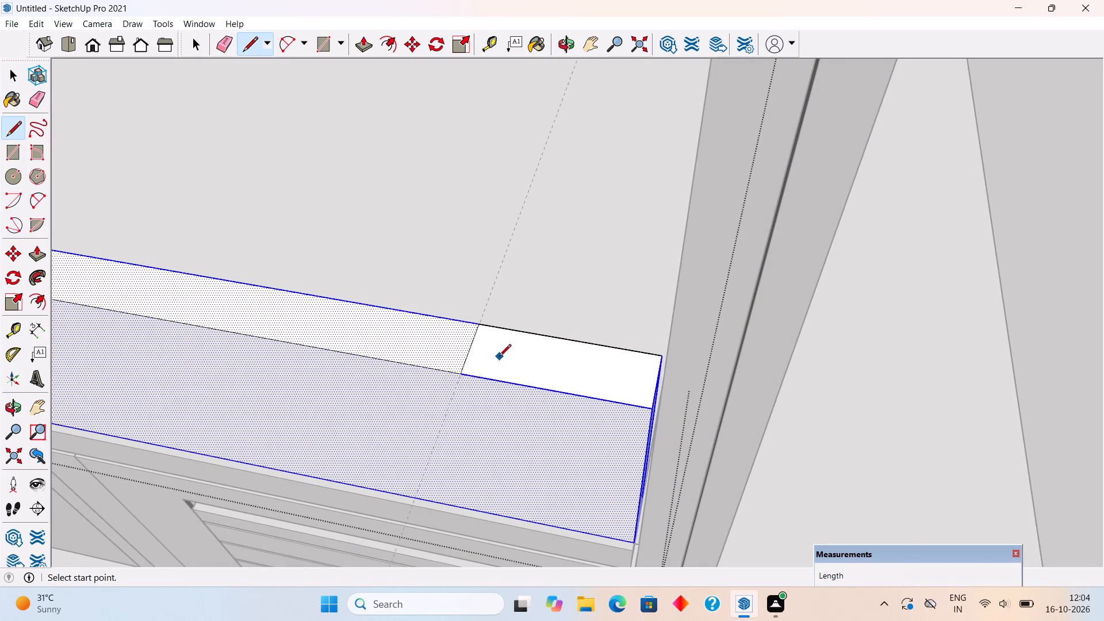
key("p")
left_click(503, 359)
scroll(505, 343, "down", 17)
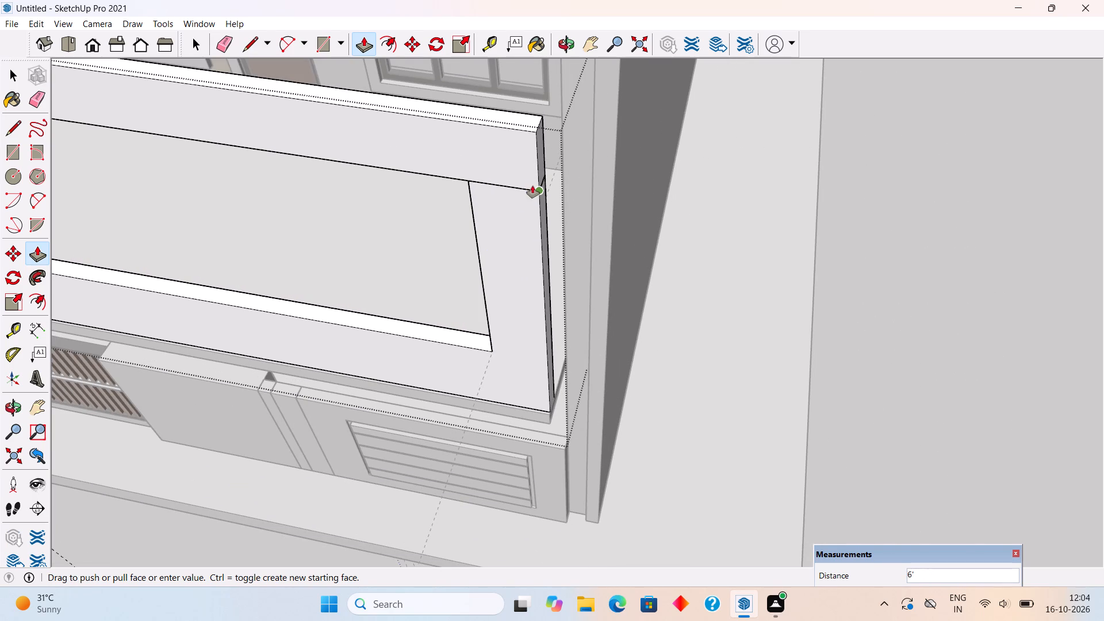
left_click(532, 186)
middle_click_drag(576, 257, 704, 264)
key("space")
Delete the seam lines between the new upright and the overhead beam on the outer face and the end face.
scroll(674, 236, "up", 3)
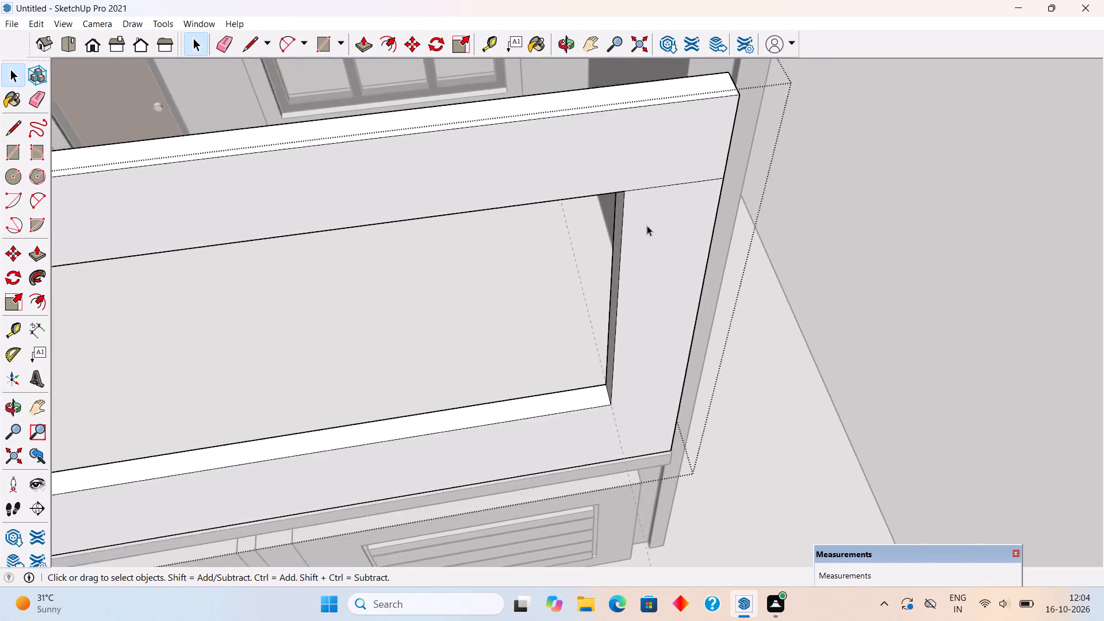
scroll(647, 225, "up", 3)
left_click(684, 167)
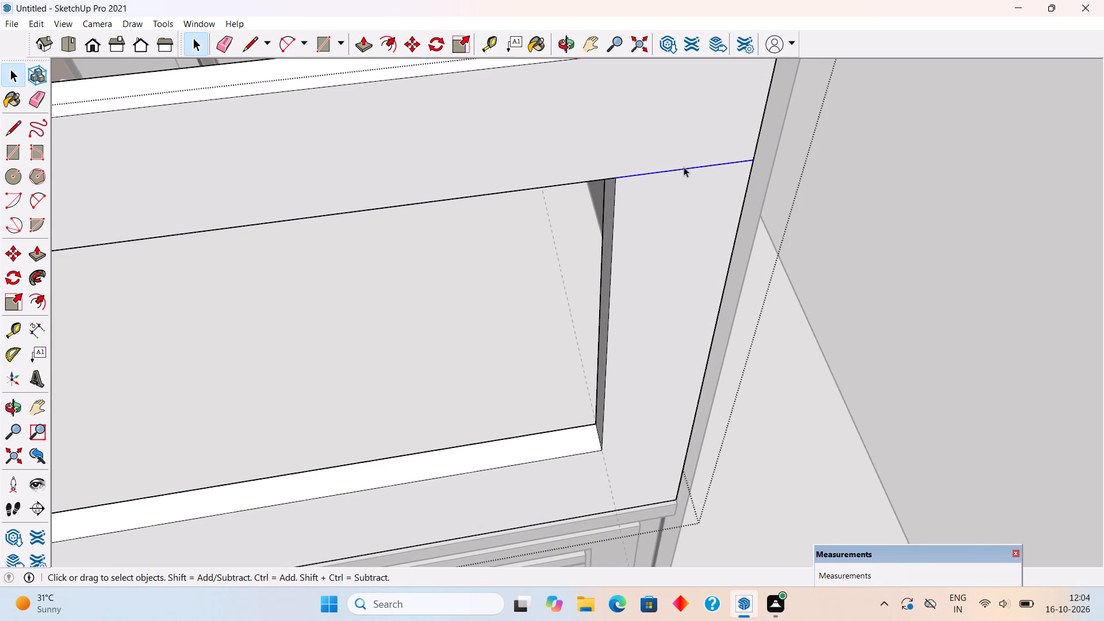
key("Delete")
middle_click_drag(565, 159, 296, 135)
scroll(490, 109, "up", 2)
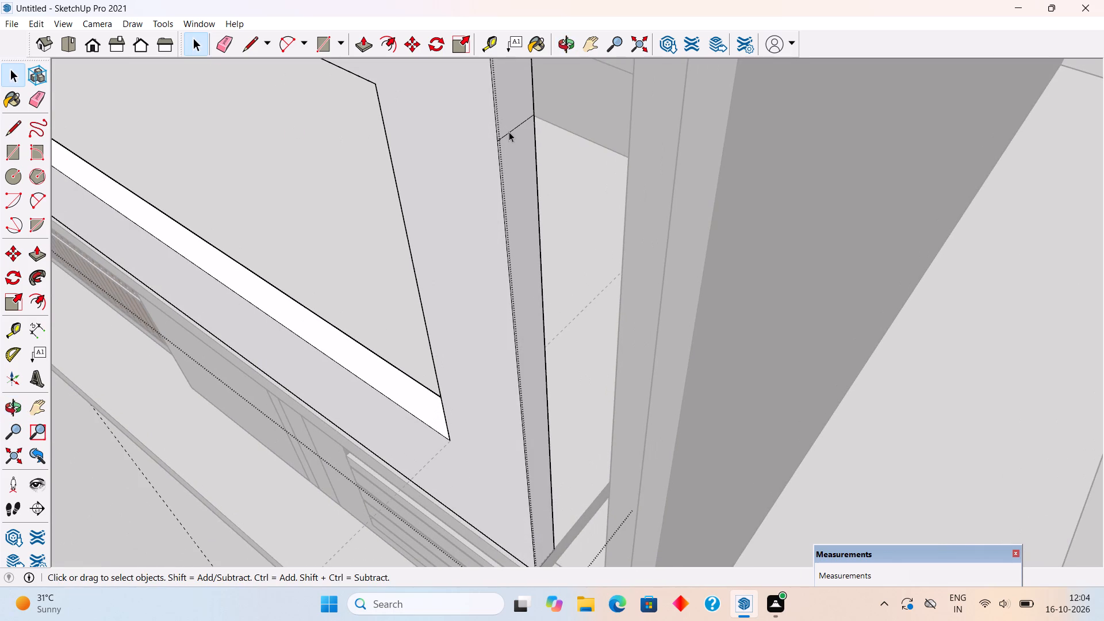
left_click(509, 132)
key("Delete")
Push/Pull the front face of the narrow column beside the tall side wall outward about 2' 2 3/8" to the parapet's outer face.
scroll(509, 132, "down", 11)
left_click(1038, 416)
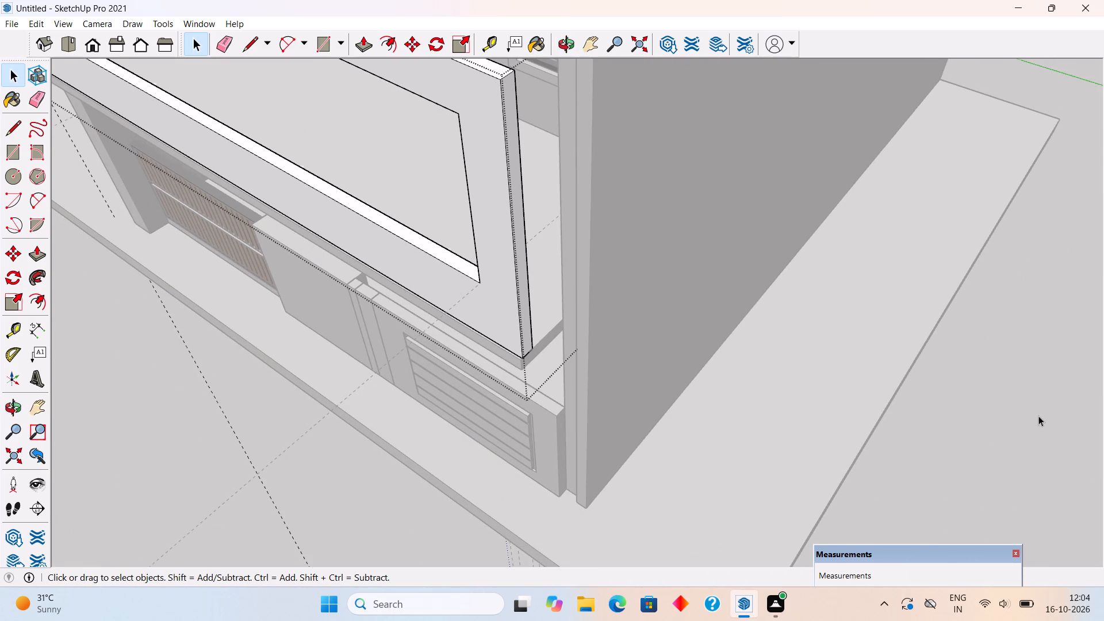
middle_click_drag(713, 389, 890, 330)
scroll(775, 322, "up", 4)
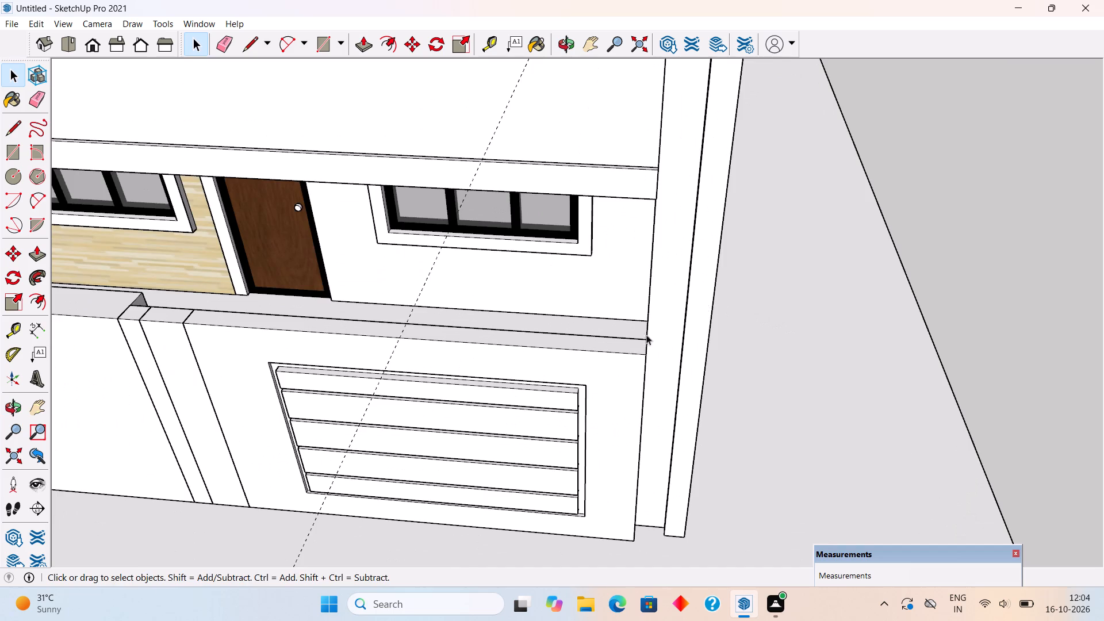
middle_click_drag(630, 353, 547, 381)
triple_click(611, 346)
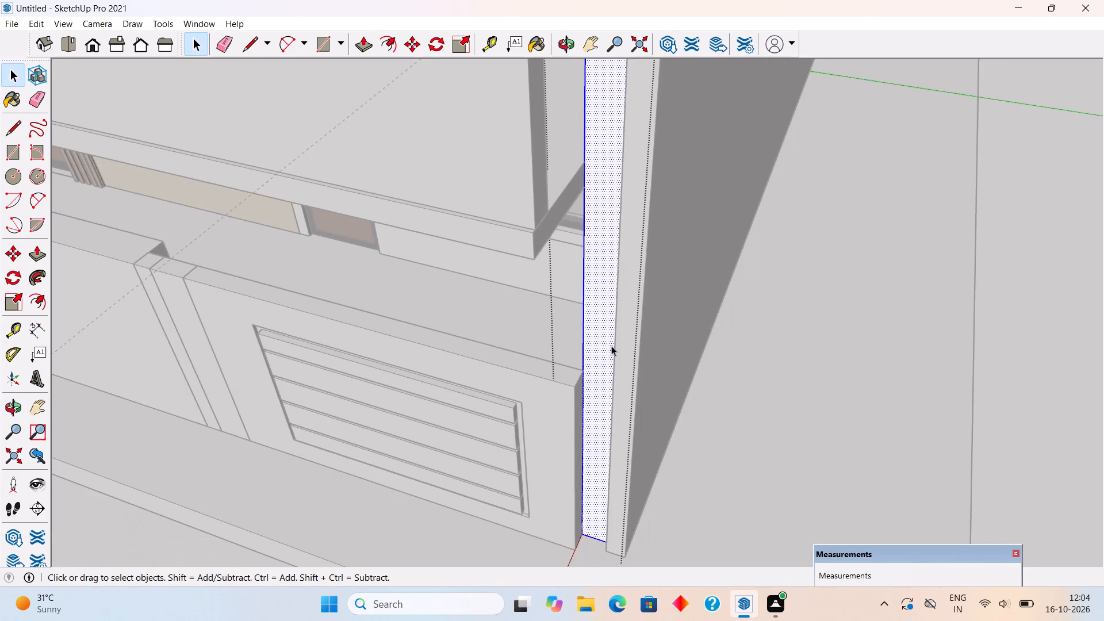
key("p")
left_click(611, 346)
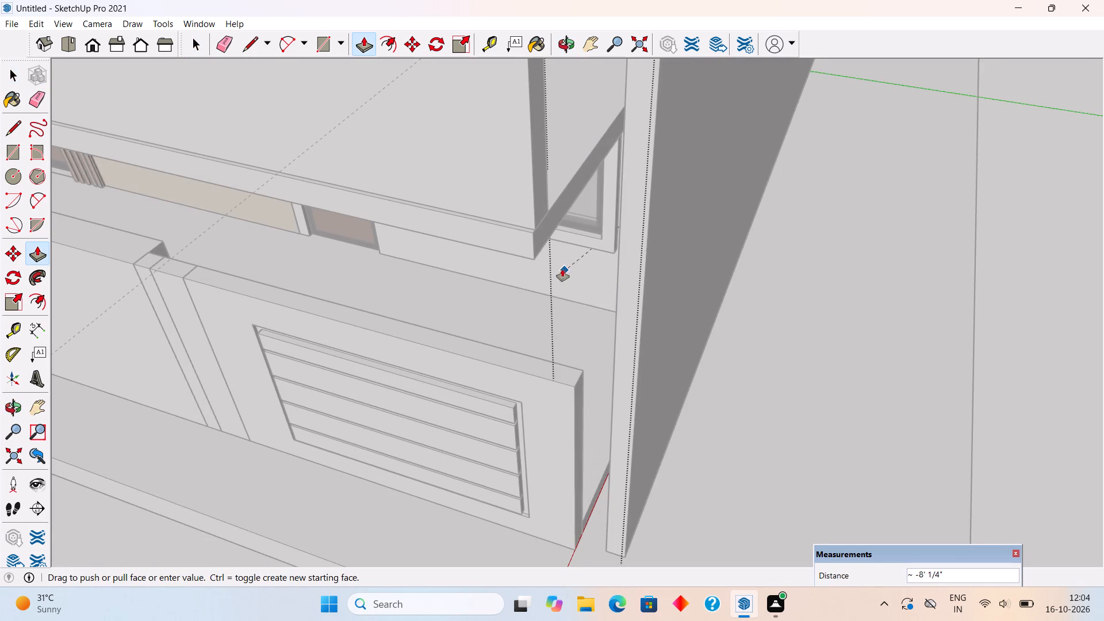
left_click(535, 250)
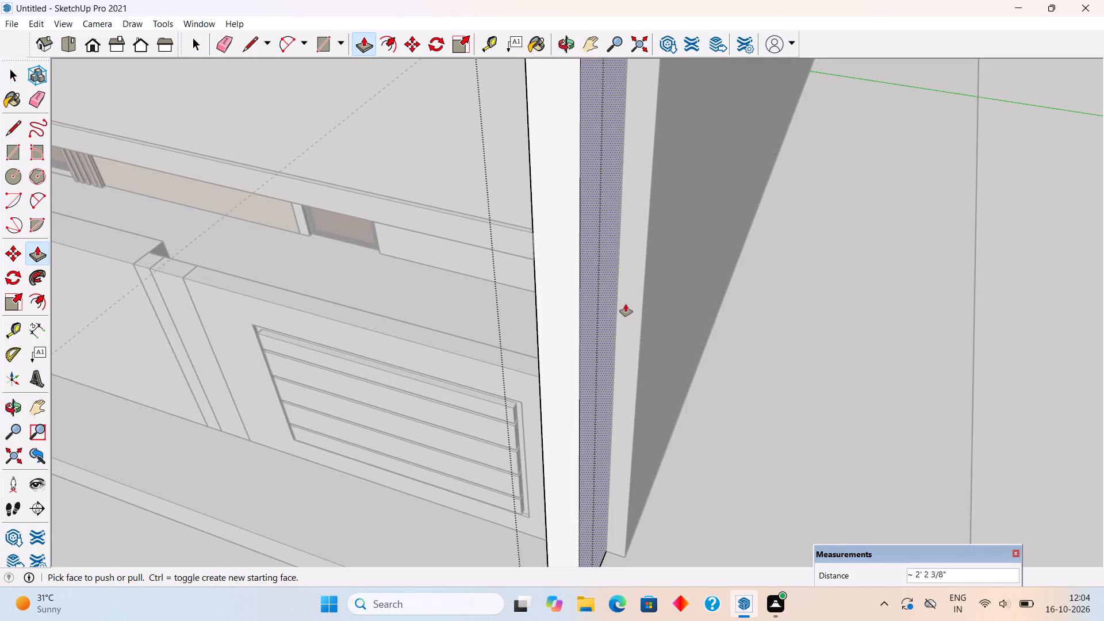
left_click(626, 304)
key("space")
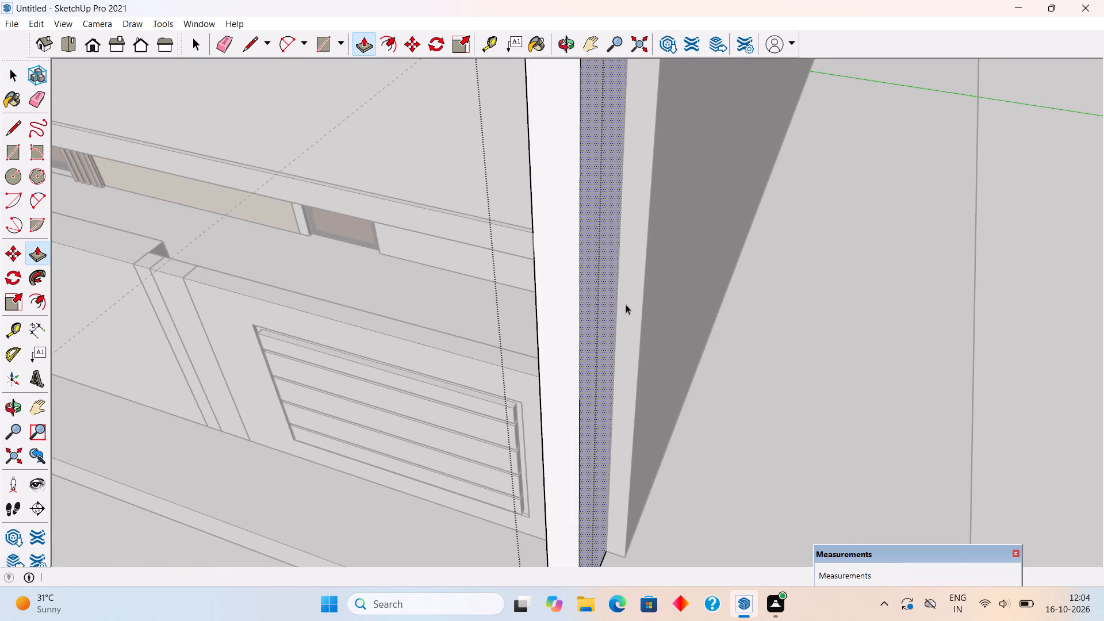
Push/Pull the tall side wall's front end face outward until it is flush with the extended column.
triple_click(626, 304)
key("p")
left_click(626, 304)
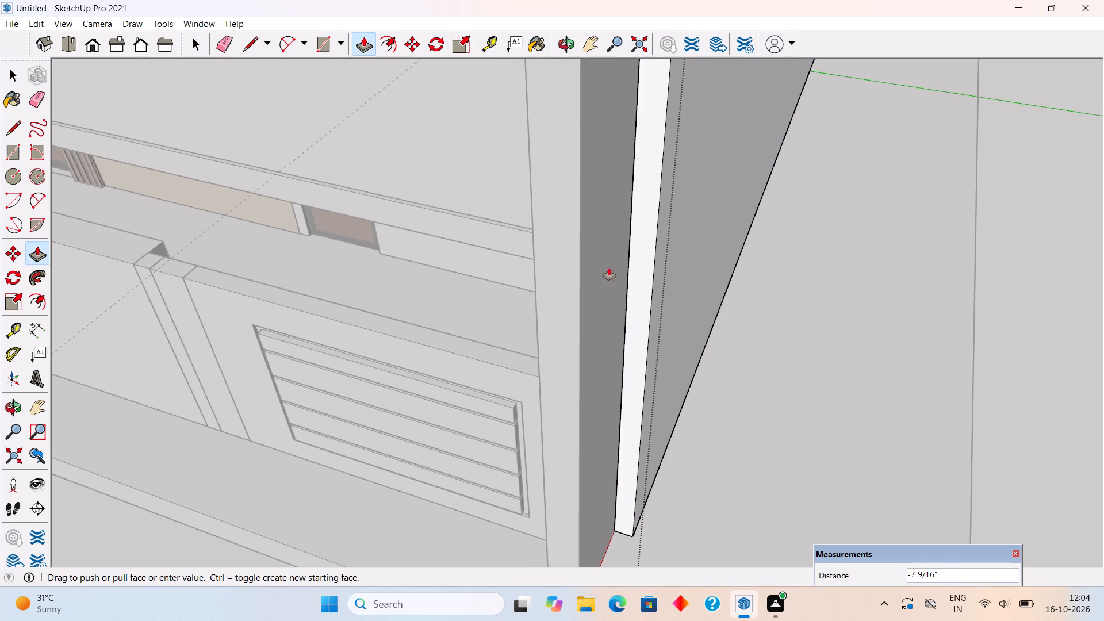
left_click(578, 249)
key("space")
scroll(578, 249, "down", 13)
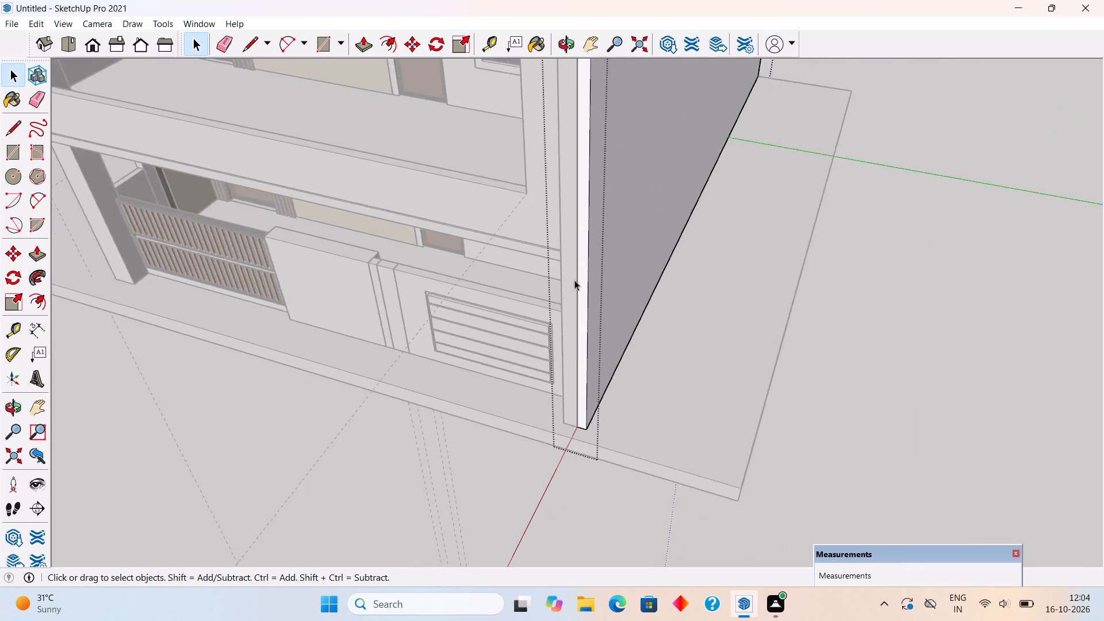
scroll(574, 280, "down", 3)
scroll(733, 373, "down", 1)
left_click(789, 390)
scroll(459, 341, "down", 5)
Examine the balcony parapet, overhead beam frame and extended side wall from the gate side and the building's corner.
middle_click_drag(489, 336, 768, 209)
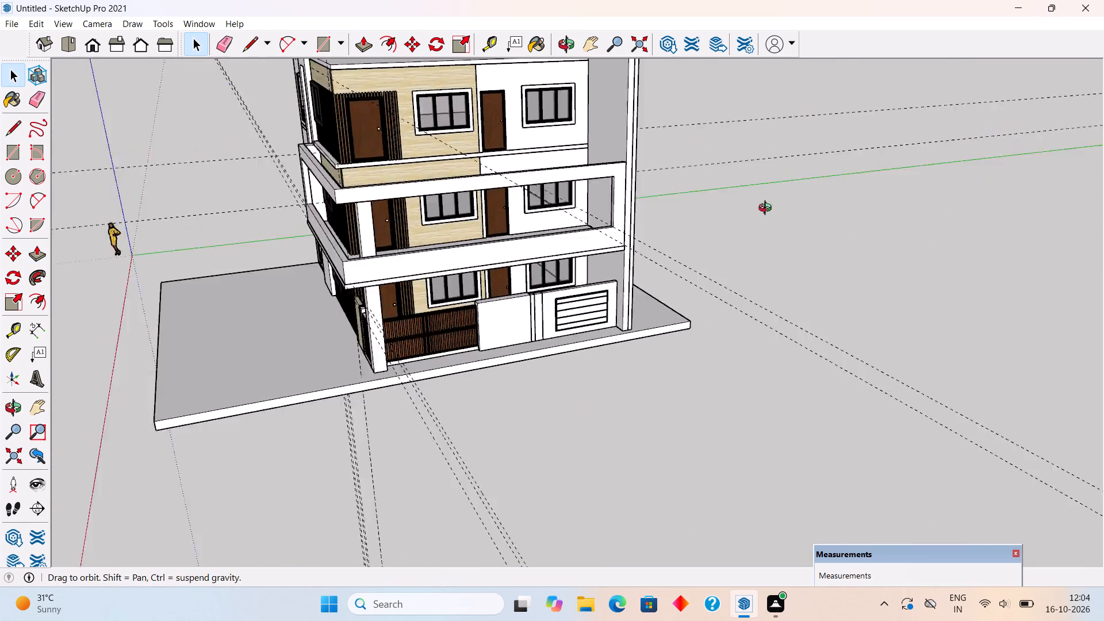
middle_click_drag(768, 209, 833, 173)
middle_click_drag(581, 324, 701, 346)
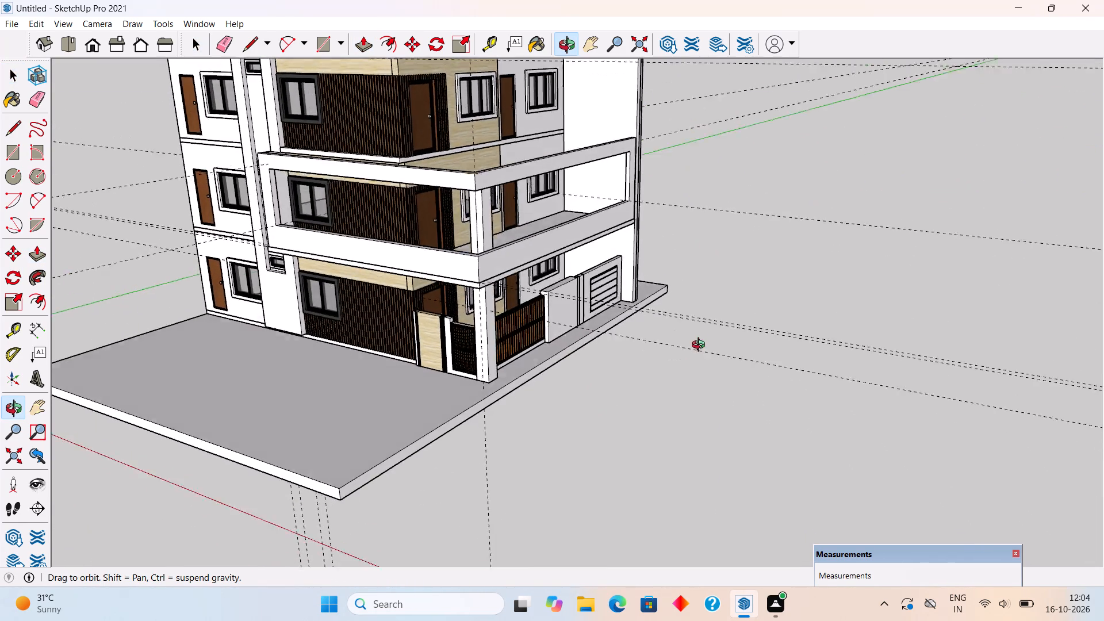
middle_click_drag(701, 346, 704, 339)
middle_click_drag(632, 337, 693, 319)
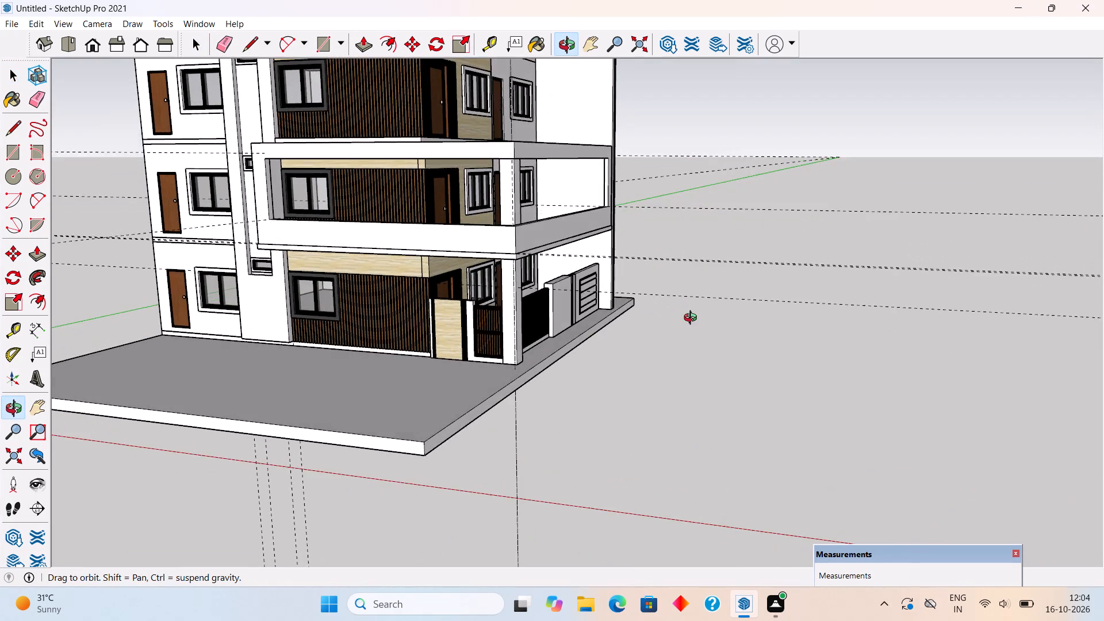
middle_click_drag(693, 319, 705, 351)
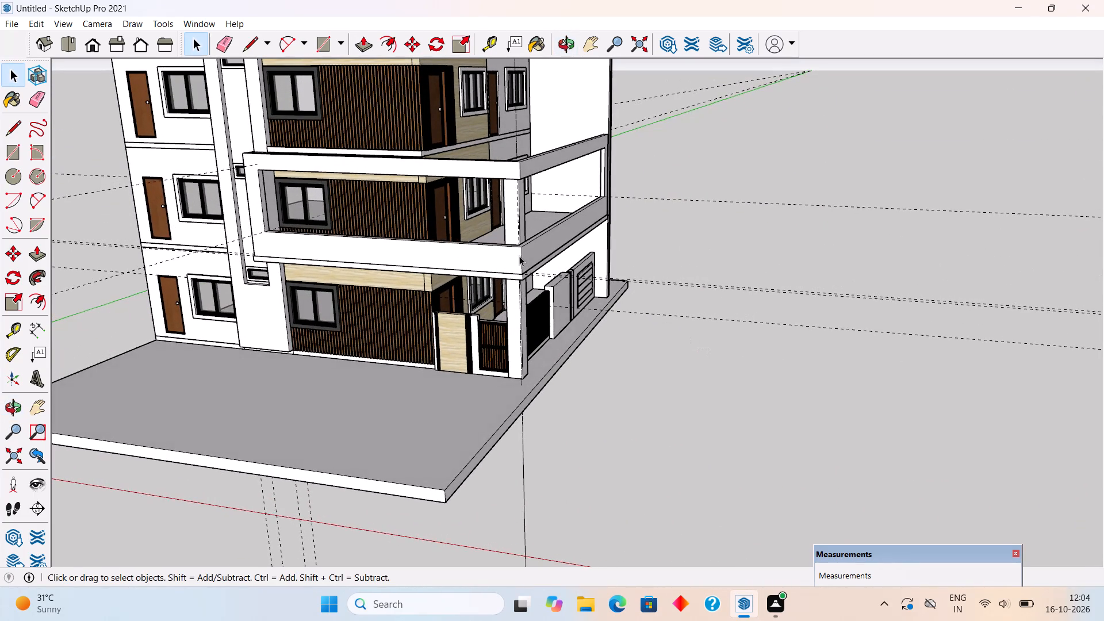
middle_click_drag(536, 252, 313, 249)
scroll(313, 249, "up", 2)
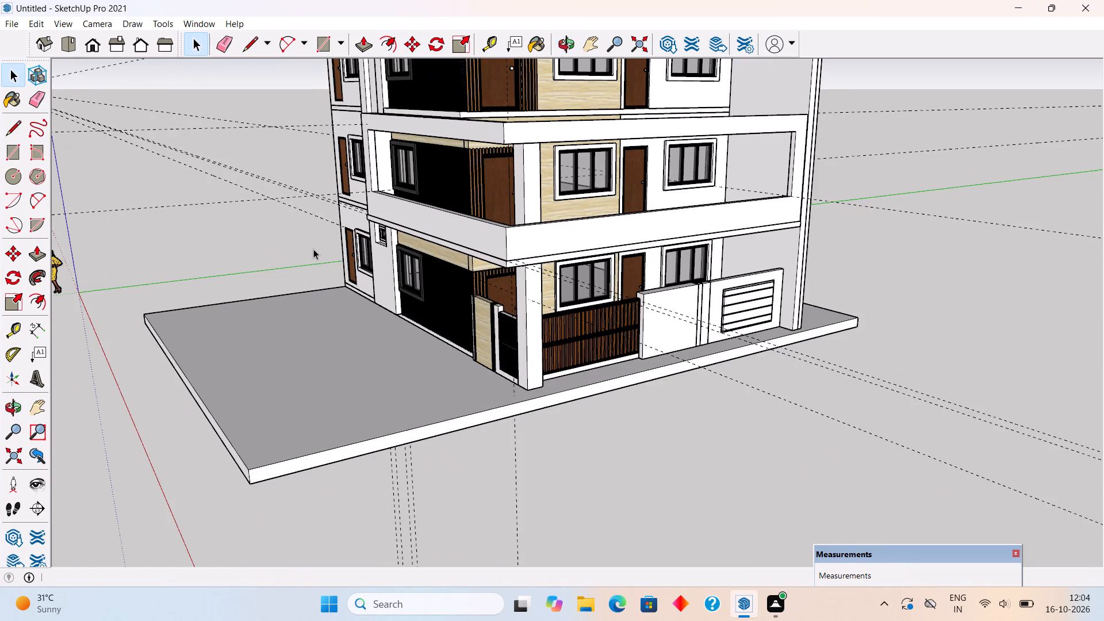
scroll(313, 249, "down", 2)
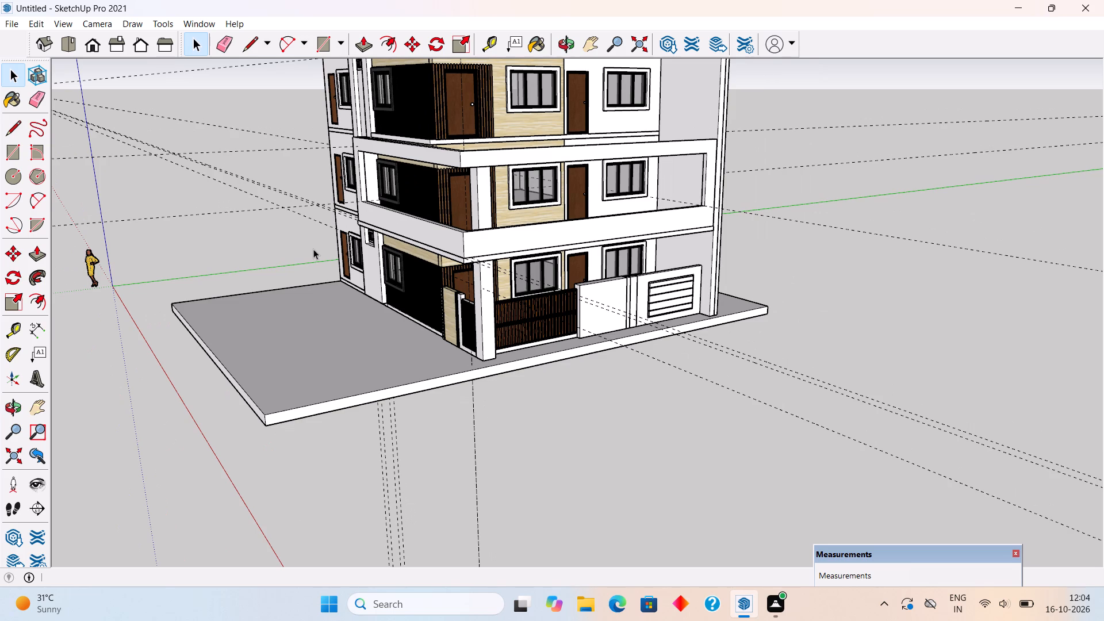
Push/Pull the narrow column's front face back to the rear edge of the balcony parapet's end.
middle_click_drag(636, 223, 559, 367)
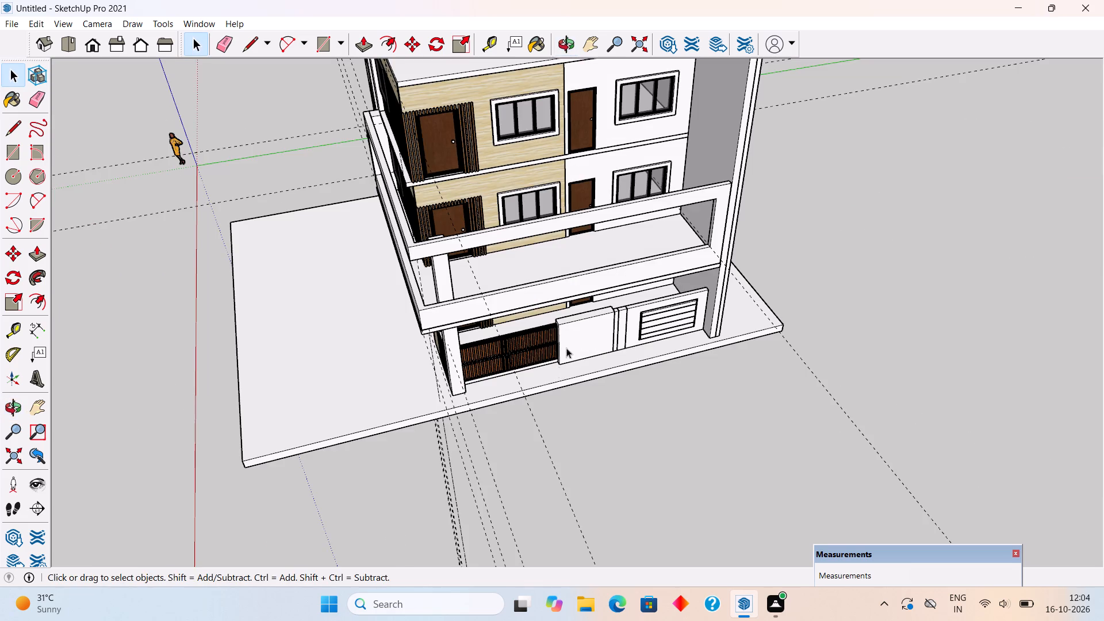
middle_click_drag(697, 240, 408, 225)
scroll(628, 287, "up", 5)
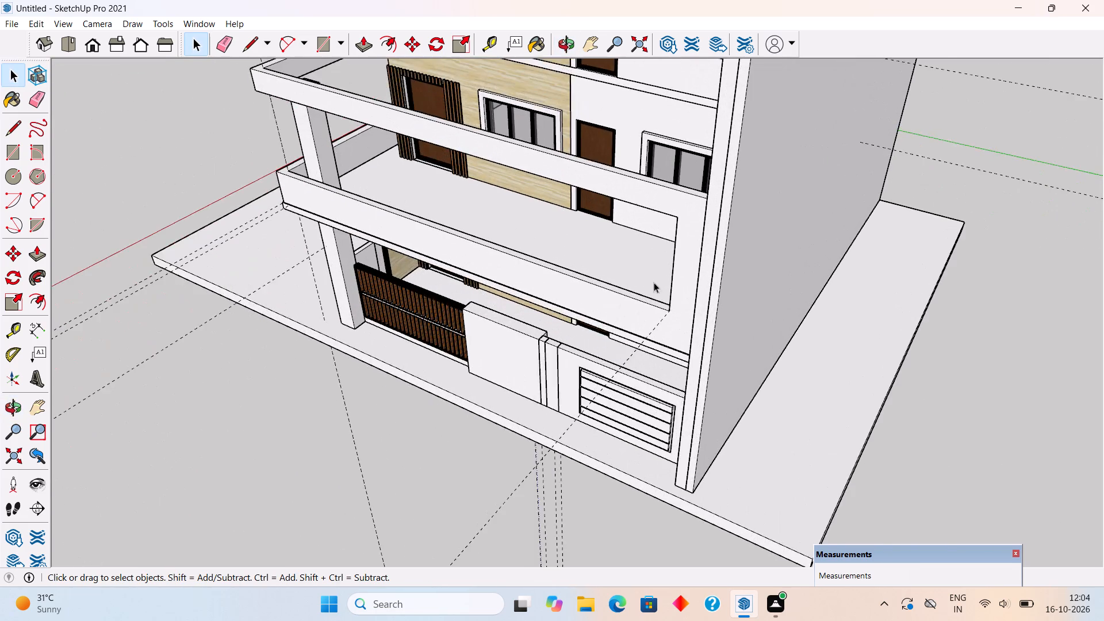
scroll(668, 277, "up", 4)
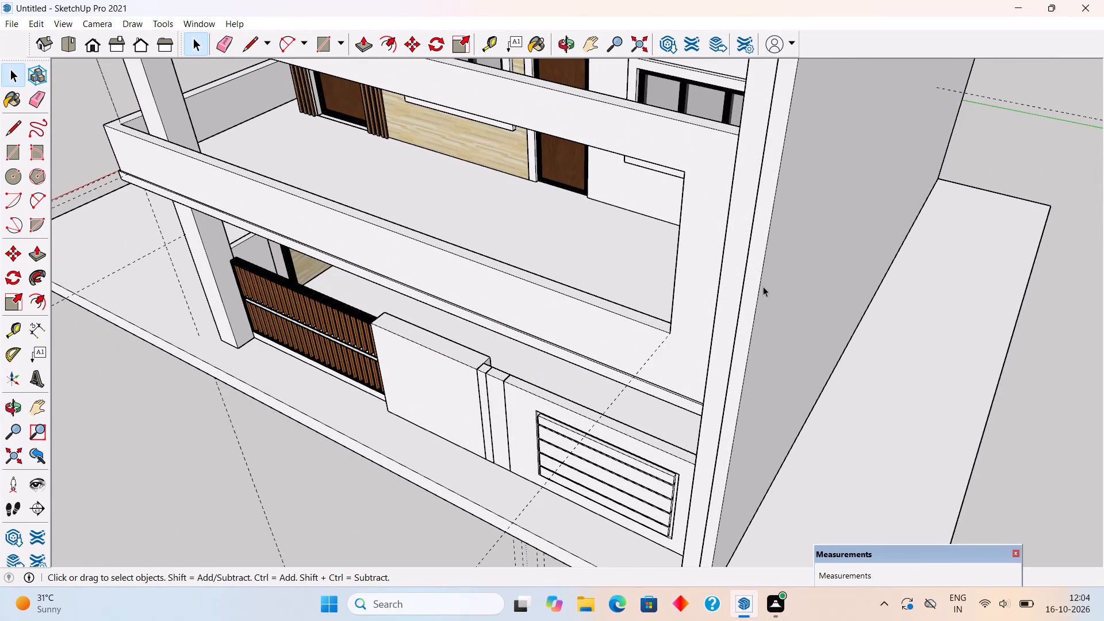
middle_click_drag(763, 286, 662, 312)
scroll(582, 298, "up", 5)
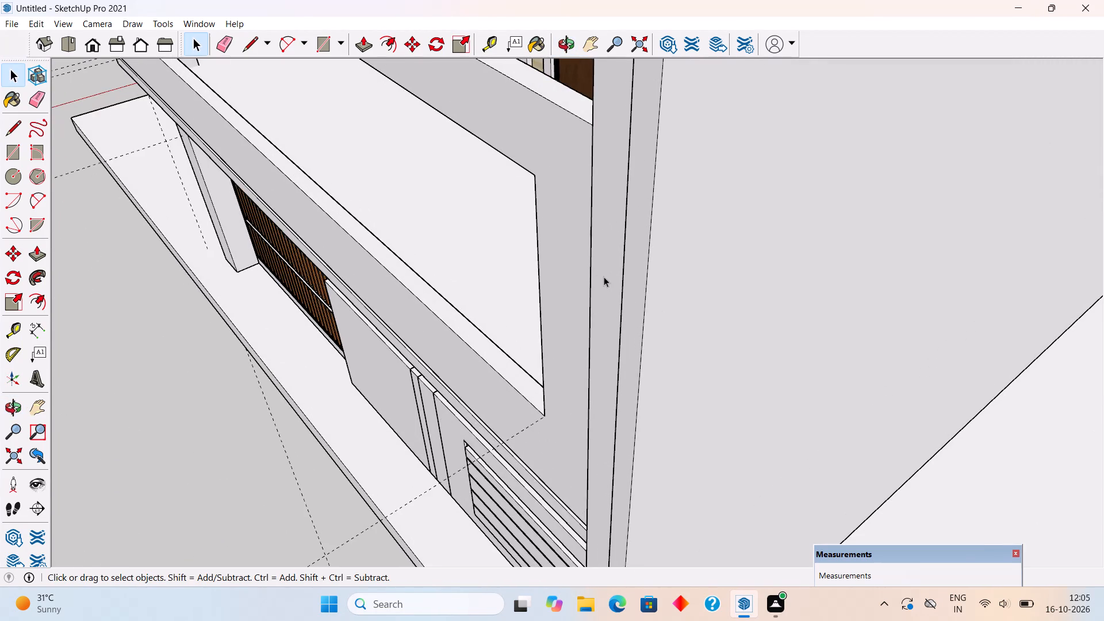
triple_click(604, 277)
key("p")
left_click(604, 277)
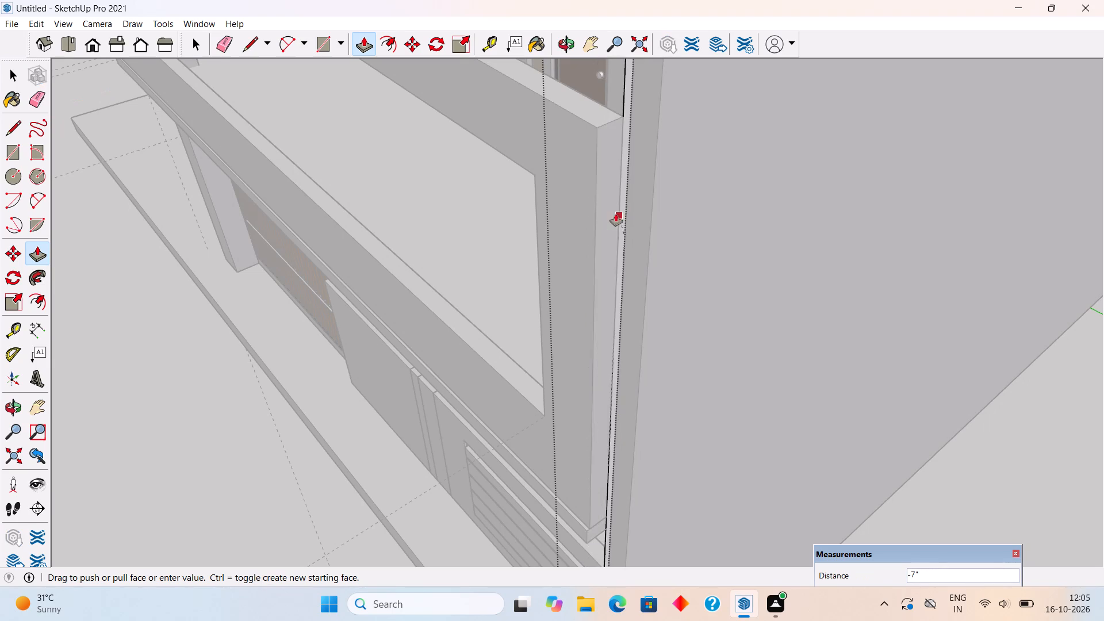
left_click(619, 176)
left_click(637, 270)
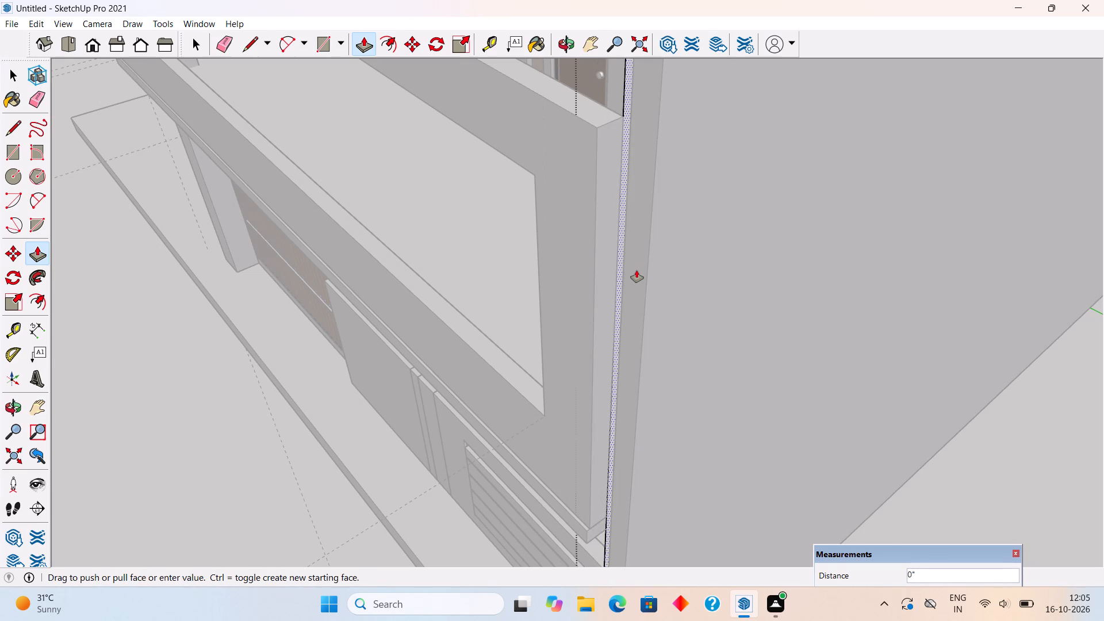
key("space")
Push/Pull the tall side wall's front end face back in line with the column, behind the parapet frame.
triple_click(637, 270)
key("p")
left_click(637, 270)
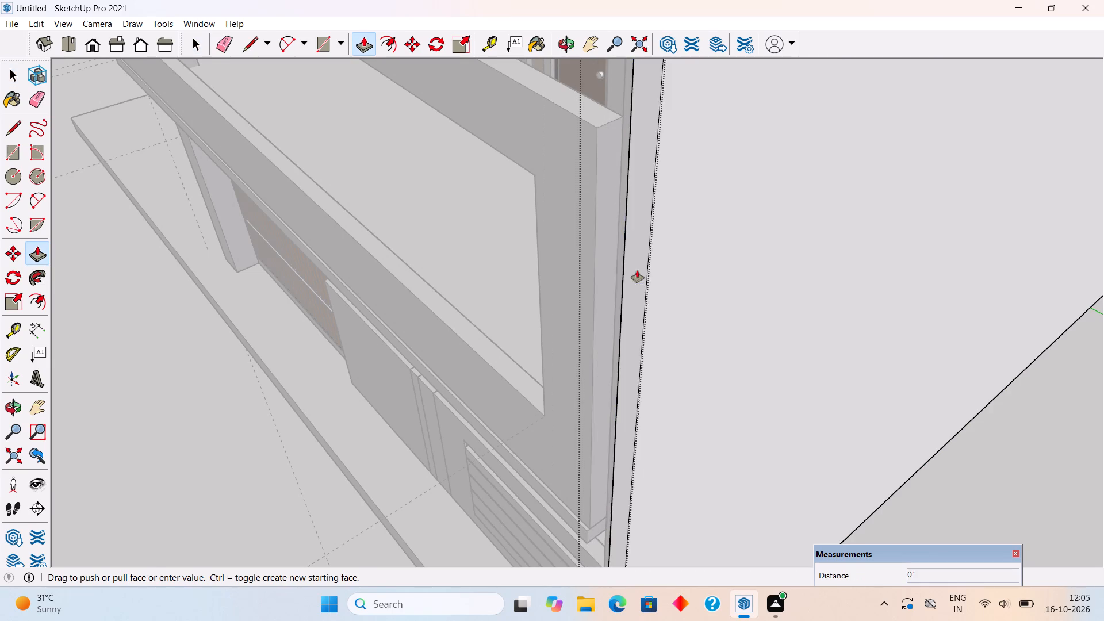
left_click(618, 195)
key("space")
scroll(620, 200, "down", 4)
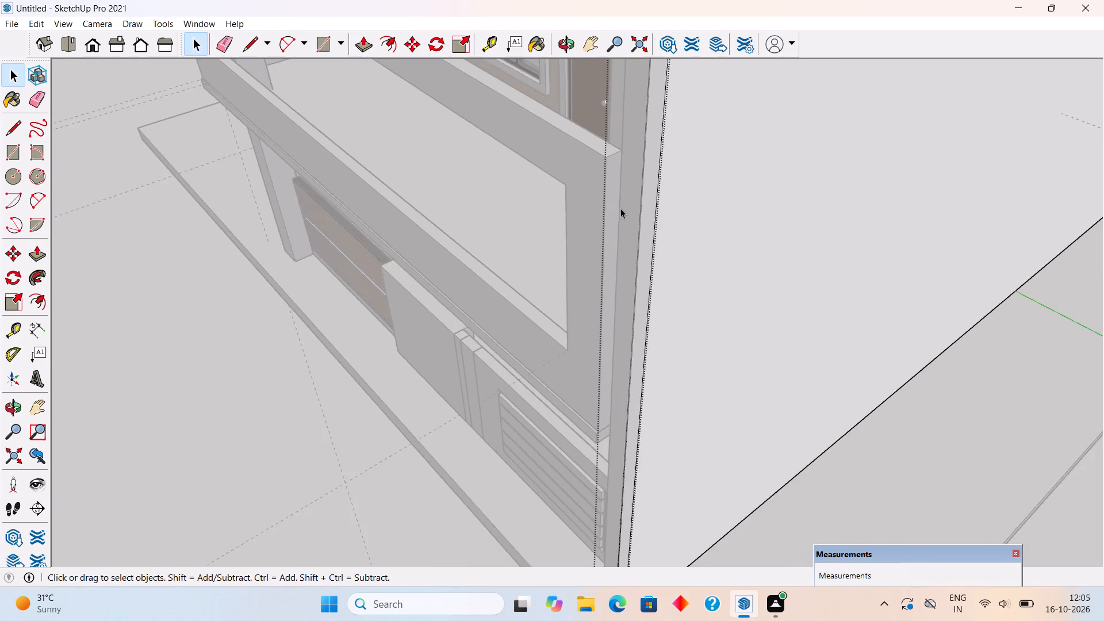
scroll(620, 208, "down", 6)
left_click(1014, 523)
Open the parapet group and Push/Pull its end face 1' 3" across the front of the column and tall side wall.
scroll(611, 240, "up", 5)
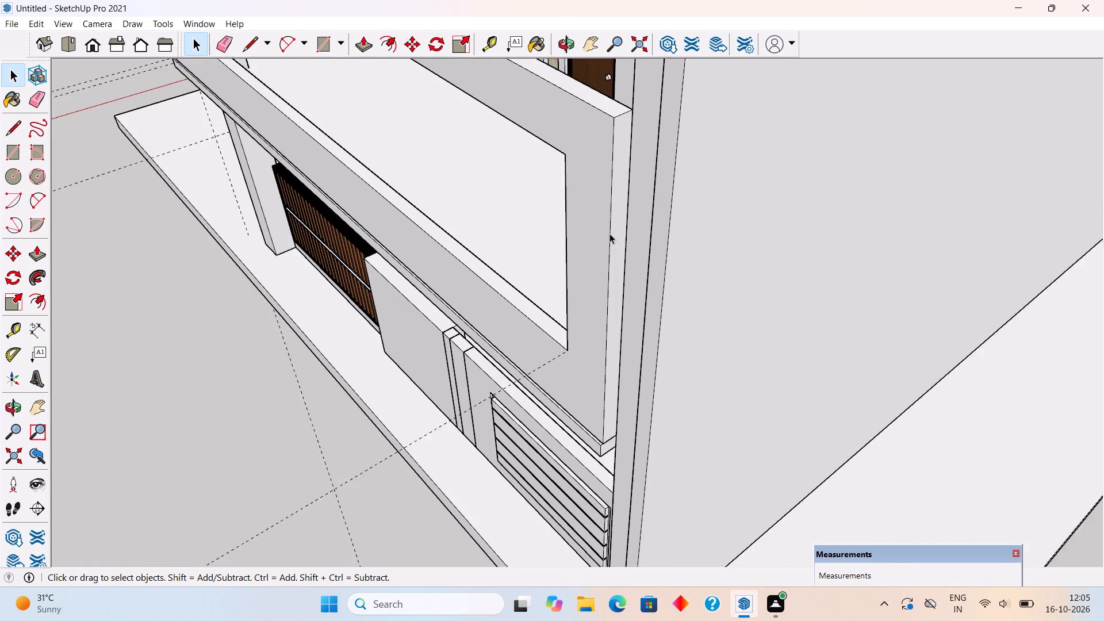
scroll(609, 233, "up", 2)
triple_click(624, 253)
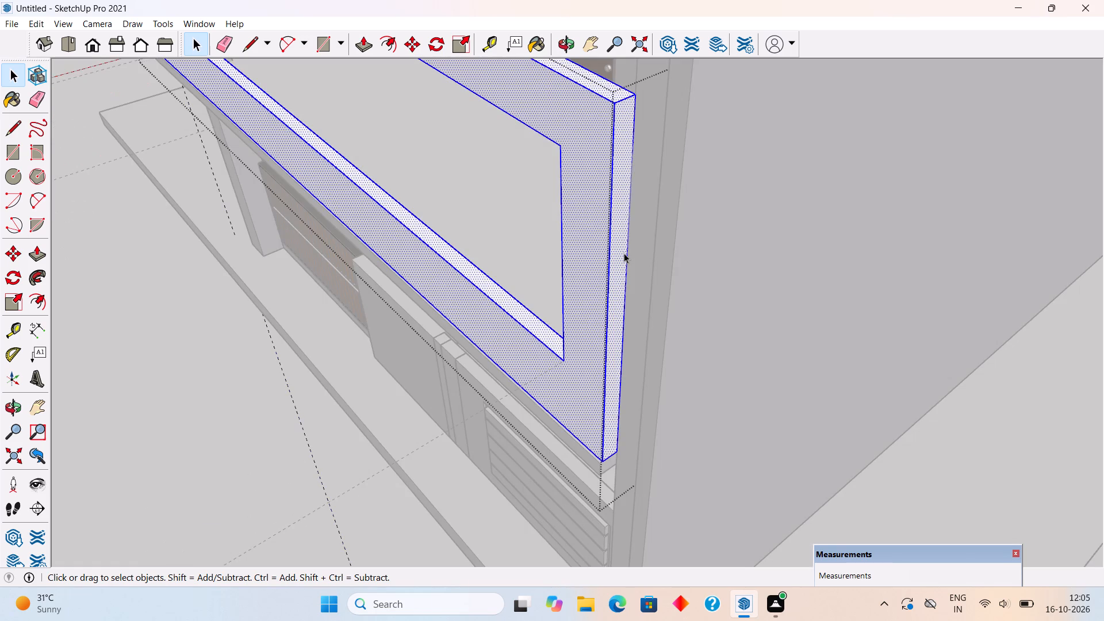
left_click(624, 253)
key("p")
left_click(624, 253)
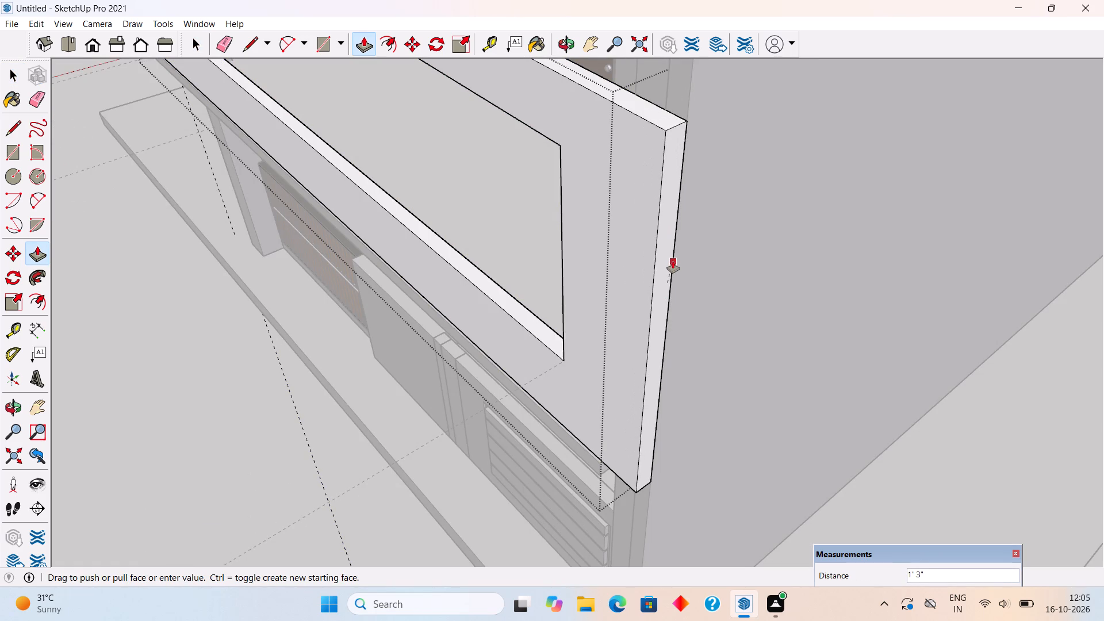
left_click(673, 260)
key("space")
scroll(673, 260, "down", 11)
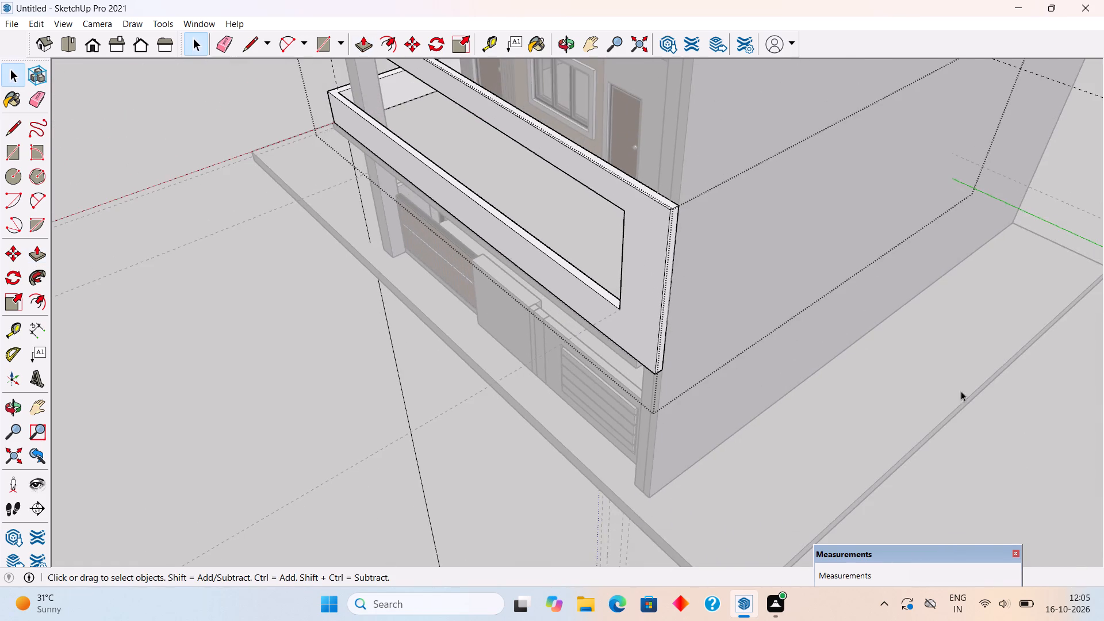
left_click(1019, 422)
Open the balcony slab below the parapet and draw a vertical line down its end face where it meets the column.
scroll(561, 380, "down", 6)
middle_click_drag(461, 315, 765, 252)
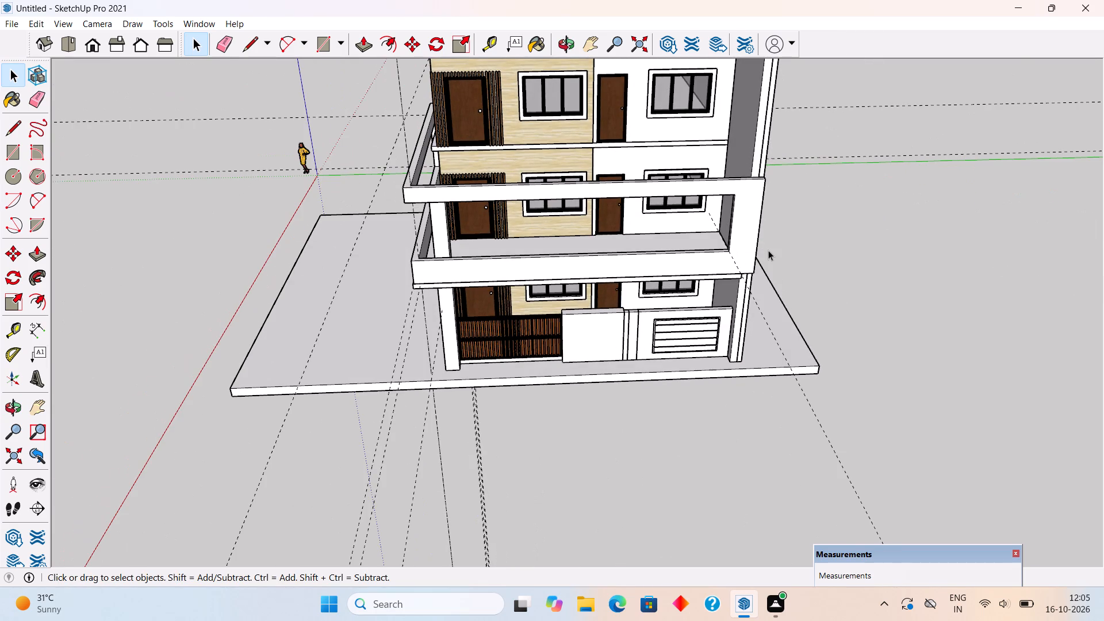
middle_click_drag(719, 240, 554, 147)
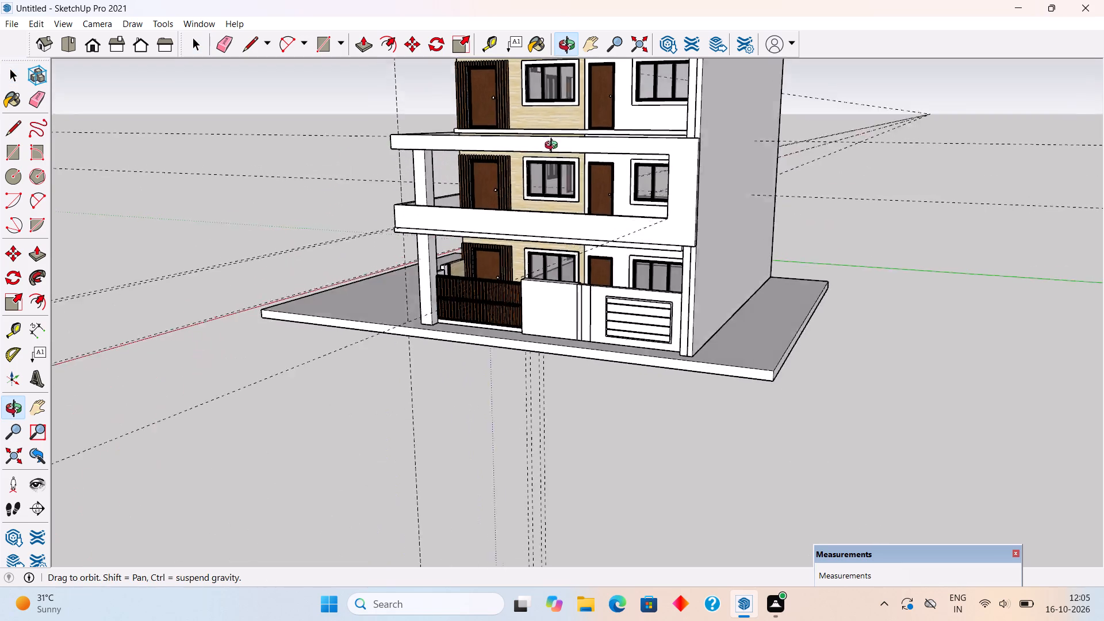
middle_click_drag(554, 147, 549, 145)
scroll(665, 251, "up", 11)
middle_click_drag(661, 197, 539, 136)
scroll(501, 166, "up", 5)
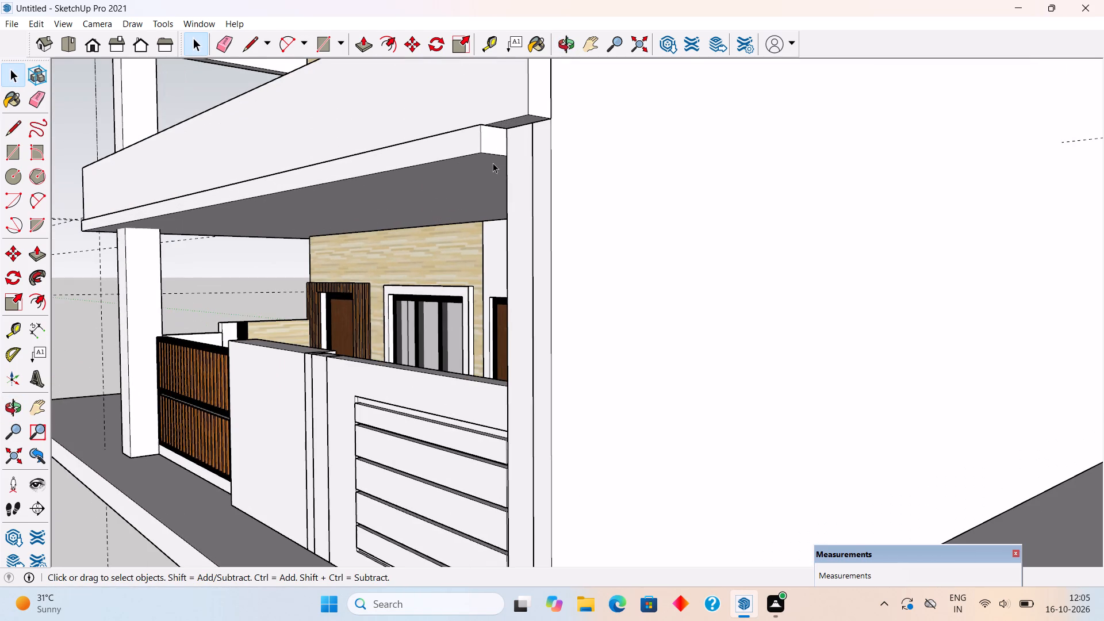
triple_click(488, 147)
middle_click_drag(497, 135, 458, 162)
scroll(463, 172, "up", 2)
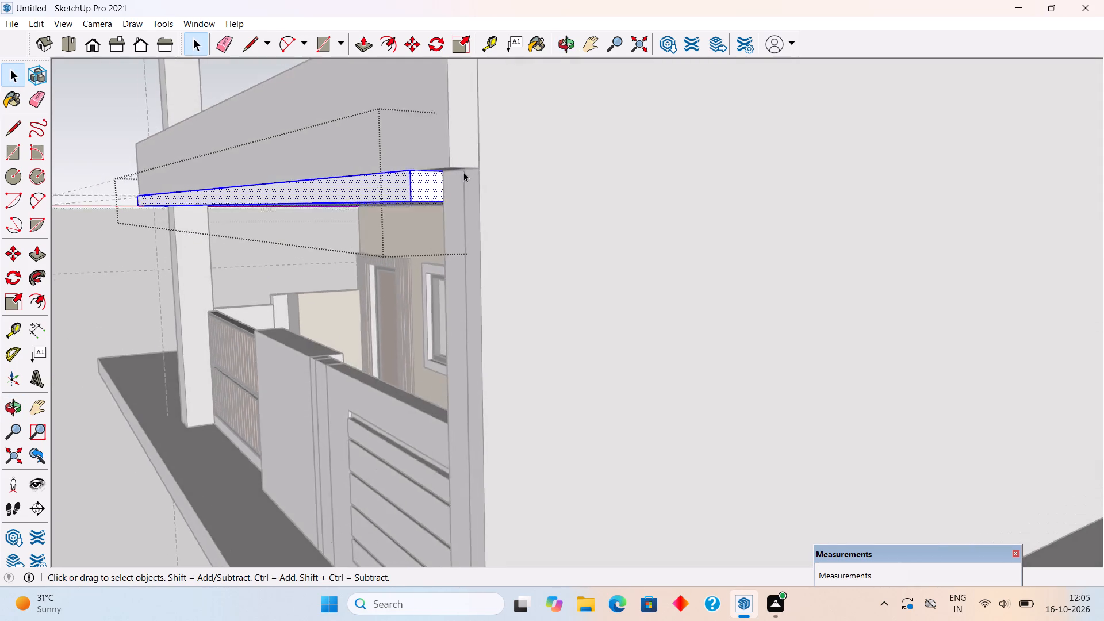
scroll(463, 172, "up", 15)
key("l")
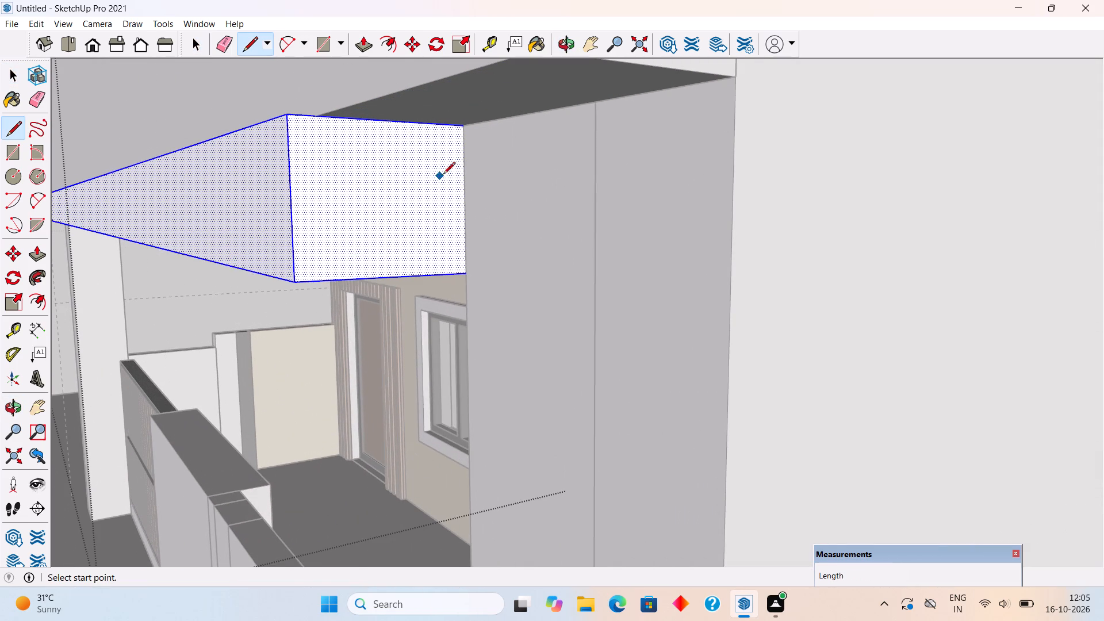
left_click(461, 125)
left_click(466, 126)
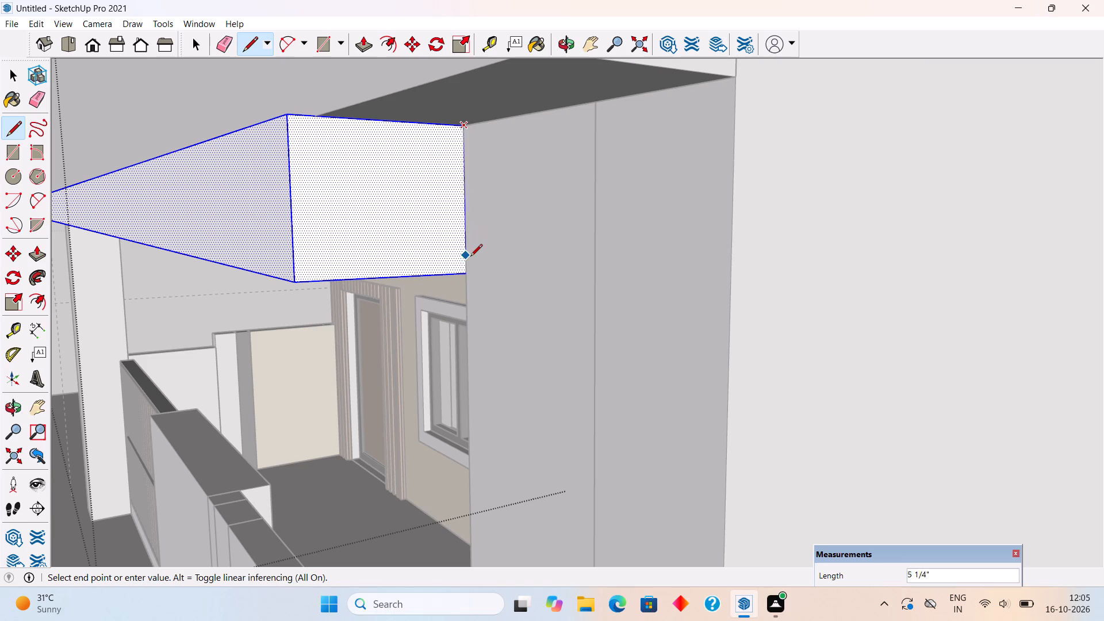
left_click(467, 270)
Push/Pull the balcony slab's end face 1' 3" across the front of the column and tall side wall.
key("p")
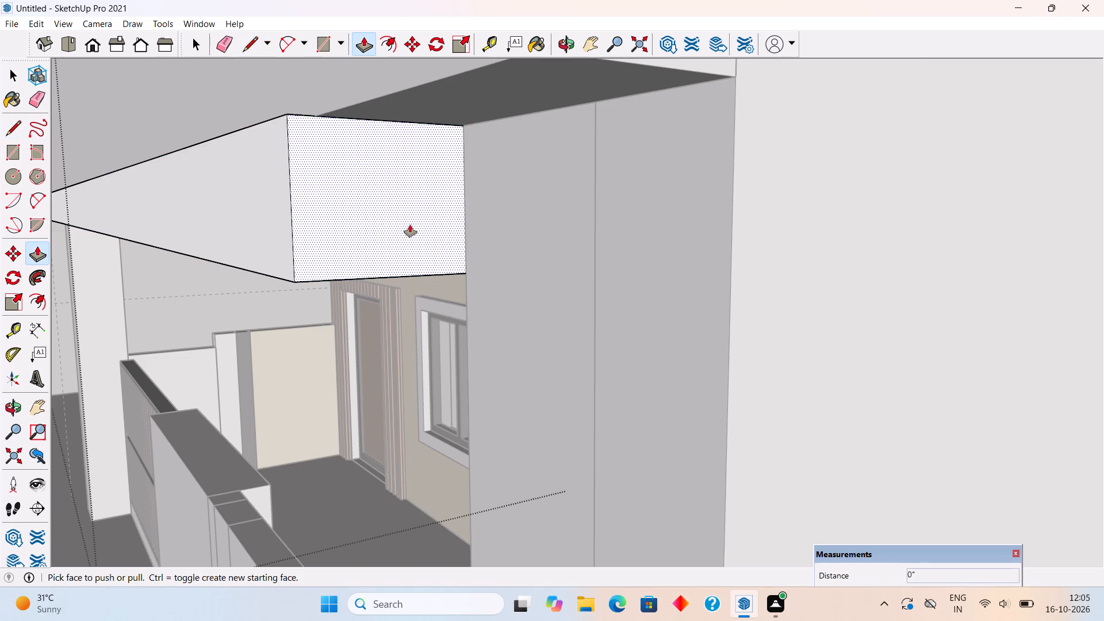
left_click(410, 225)
scroll(498, 177, "down", 6)
left_click(554, 106)
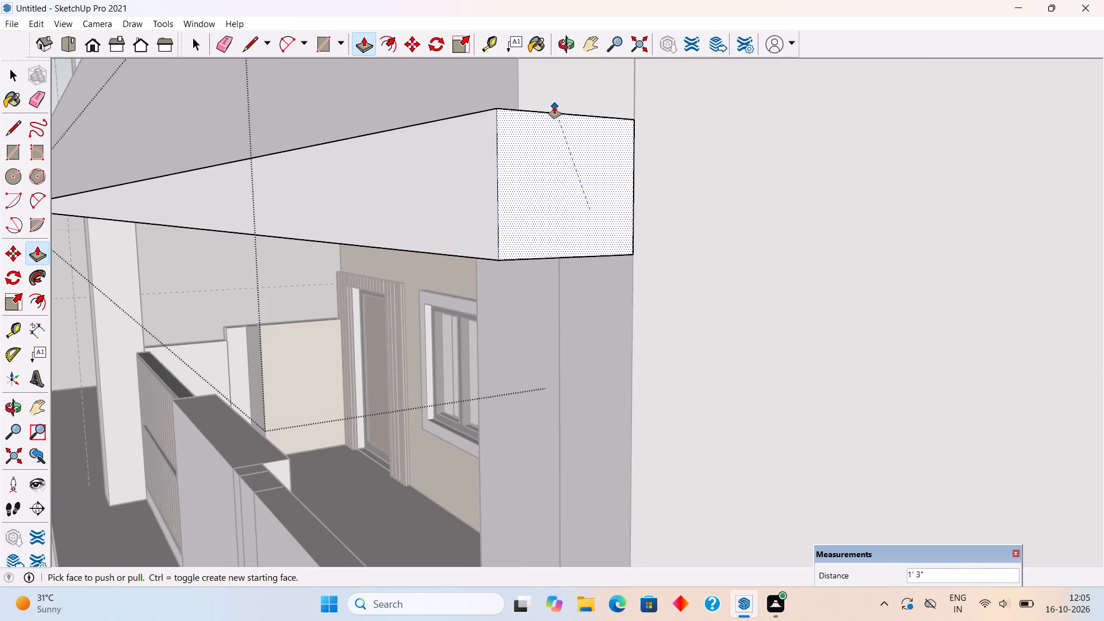
Push/Pull the slab's end face a further 1" past the tall side wall's outer face and close the slab group.
left_click(559, 172)
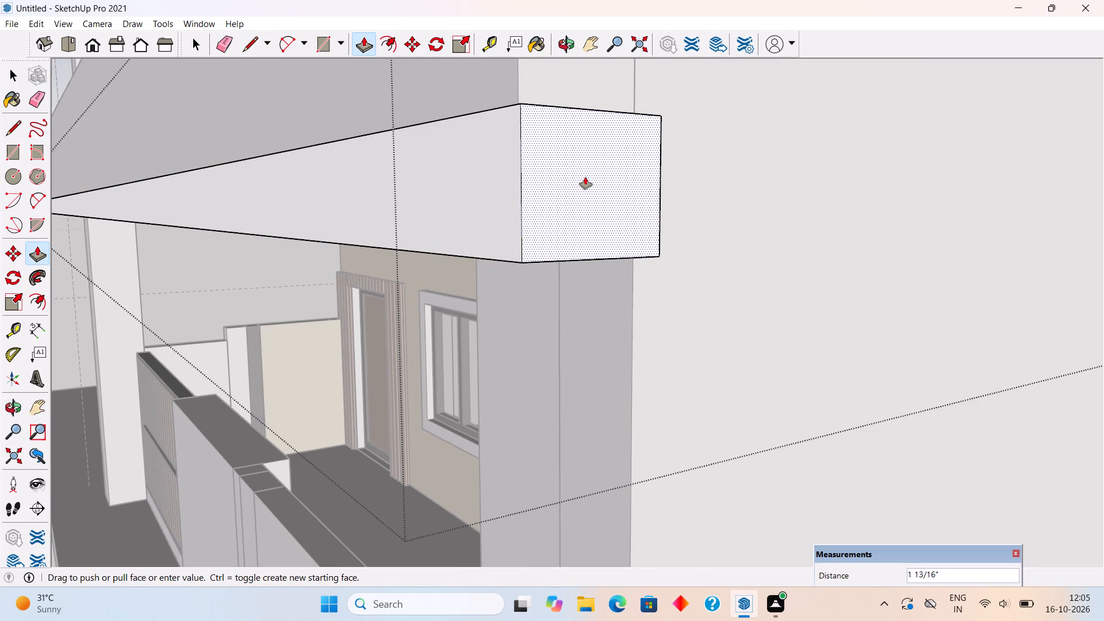
type("1\"")
key("Return")
key("space")
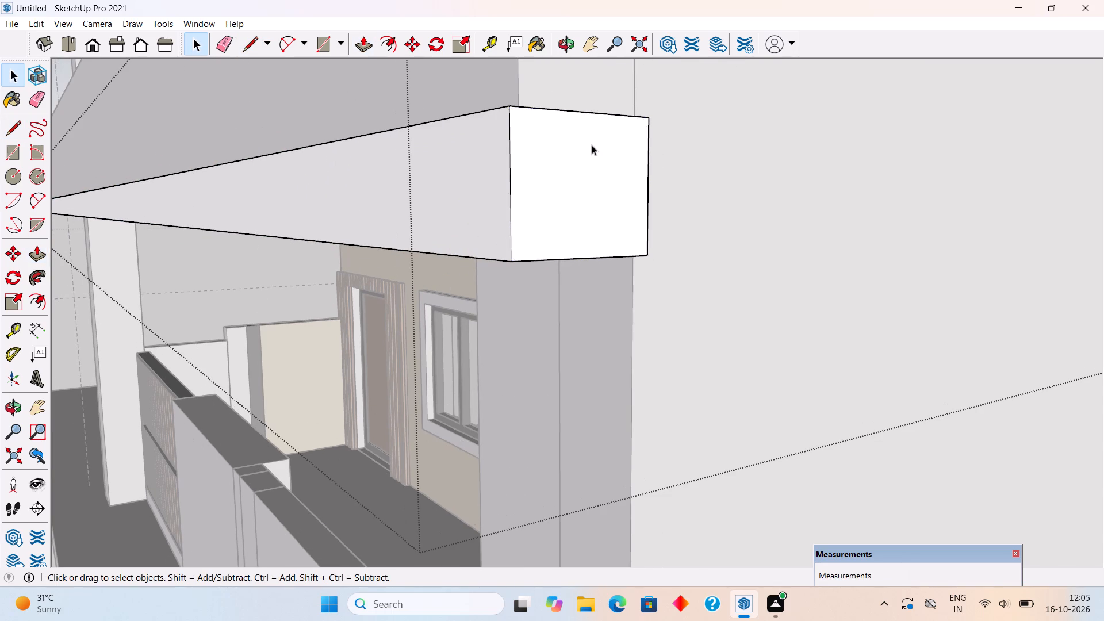
scroll(601, 179, "down", 20)
scroll(601, 179, "down", 4)
left_click(152, 249)
scroll(152, 249, "down", 5)
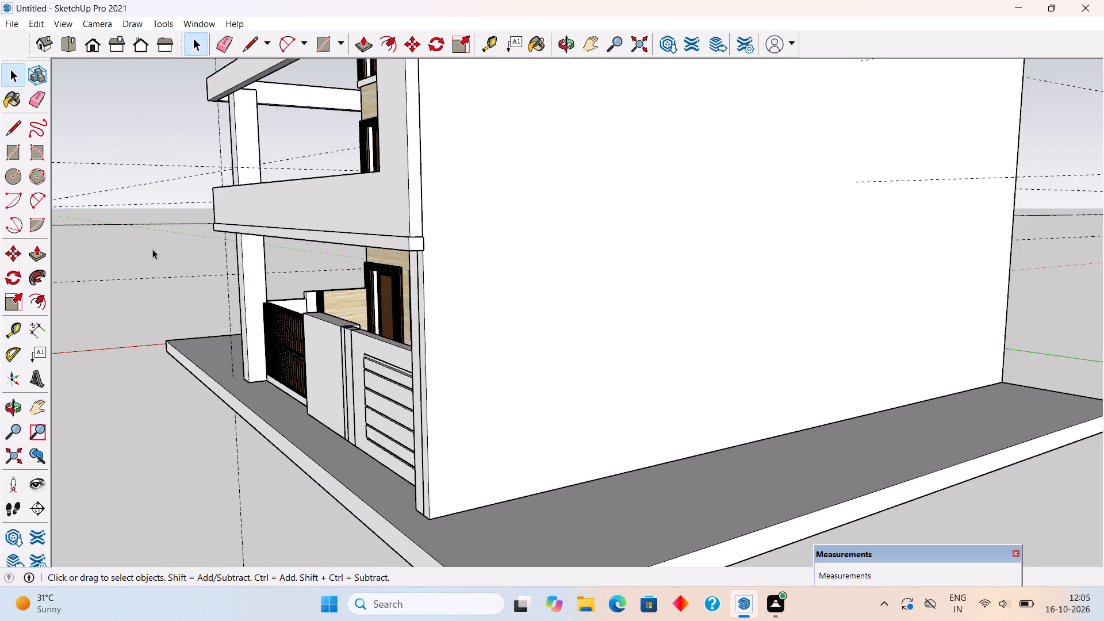
Examine the extended balcony parapet frame and slab from the building's front and side.
scroll(152, 249, "down", 1)
middle_click_drag(335, 356, 695, 379)
scroll(695, 379, "down", 6)
middle_click_drag(682, 382, 780, 339)
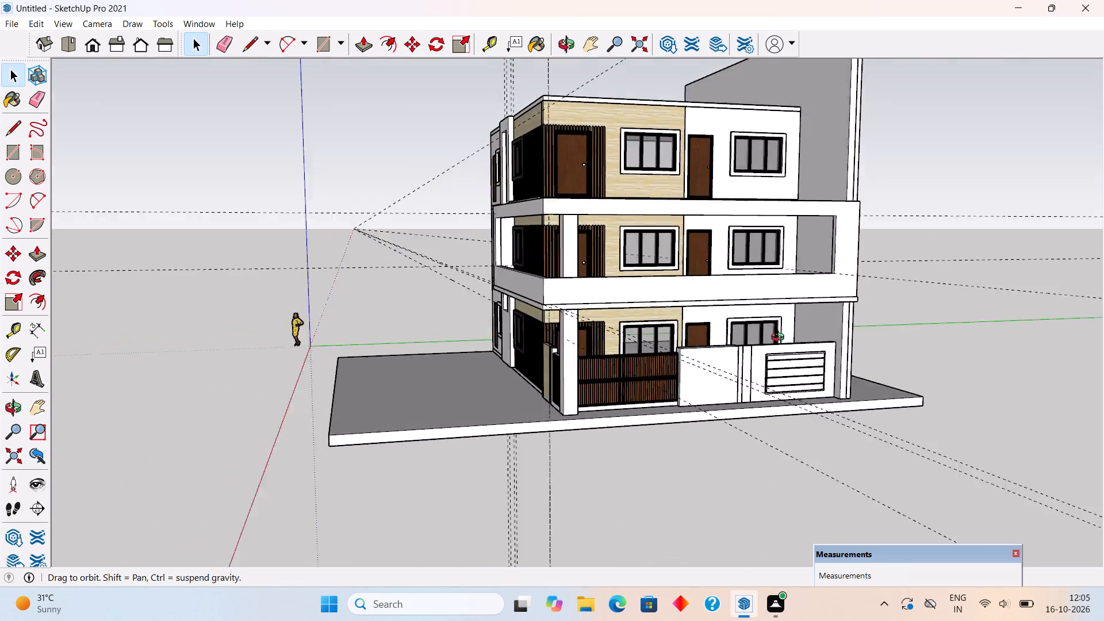
middle_click_drag(780, 339, 911, 364)
scroll(911, 364, "up", 2)
scroll(843, 376, "down", 4)
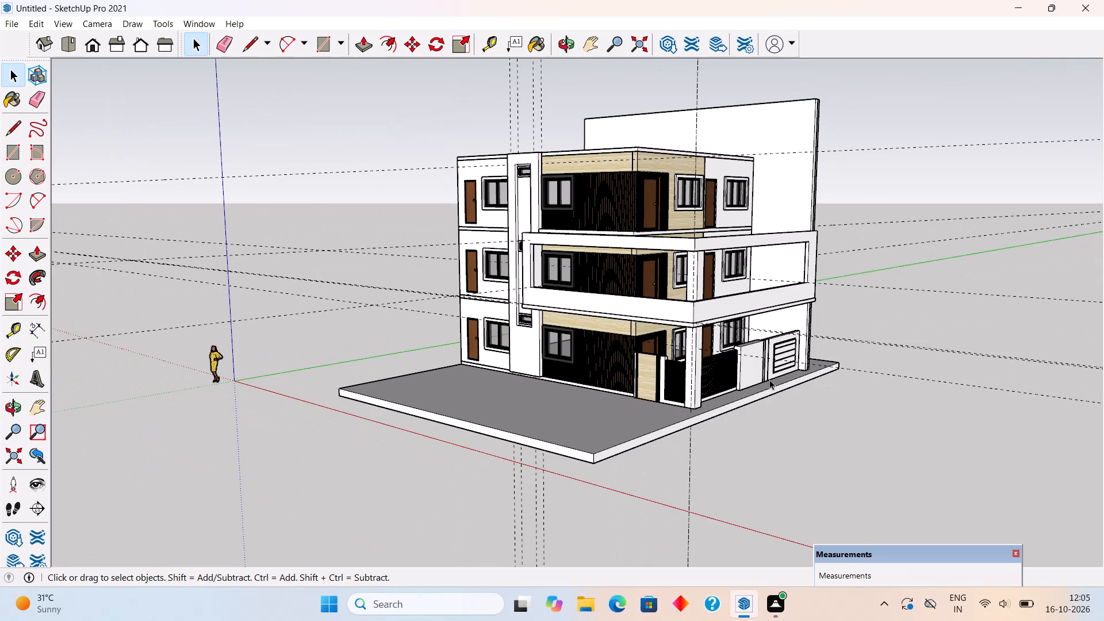
scroll(554, 297, "up", 5)
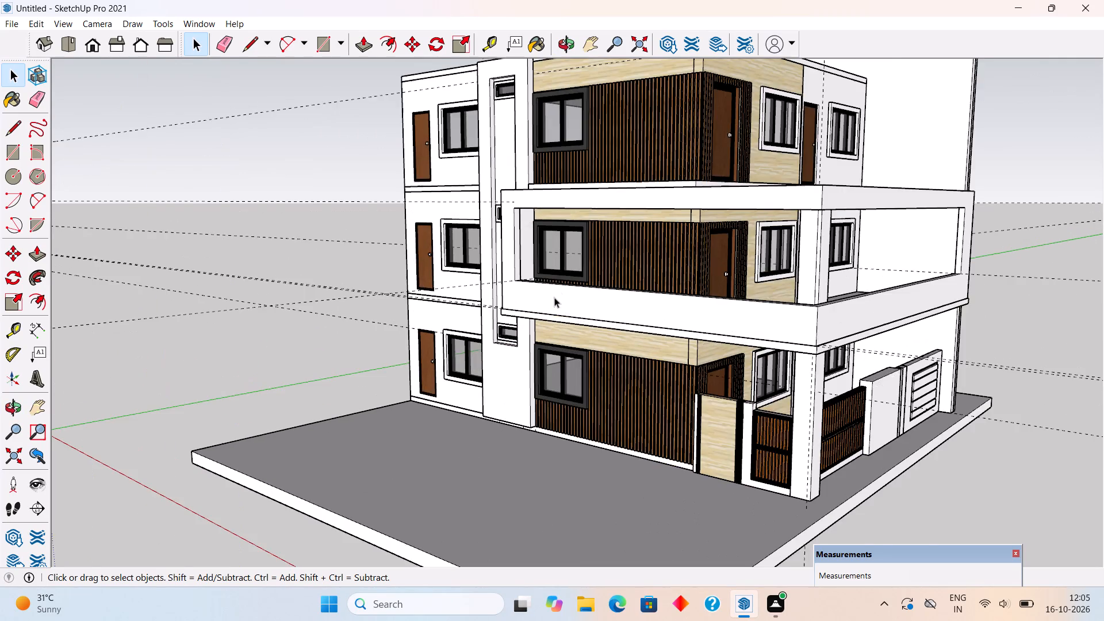
scroll(561, 293, "up", 3)
middle_click_drag(536, 297, 566, 343)
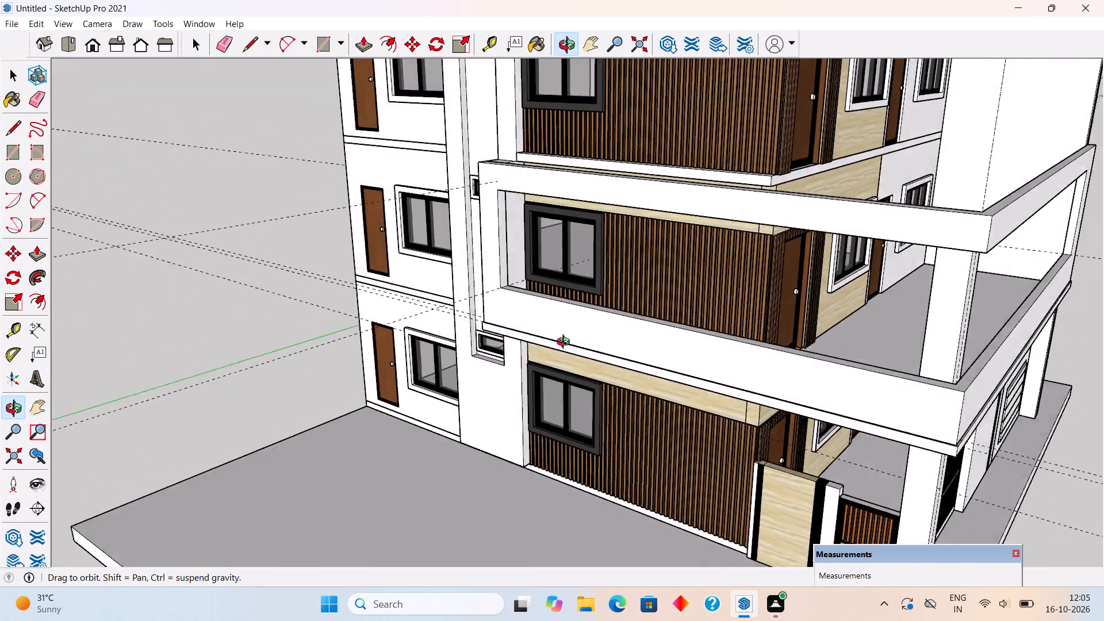
middle_click_drag(566, 343, 769, 266)
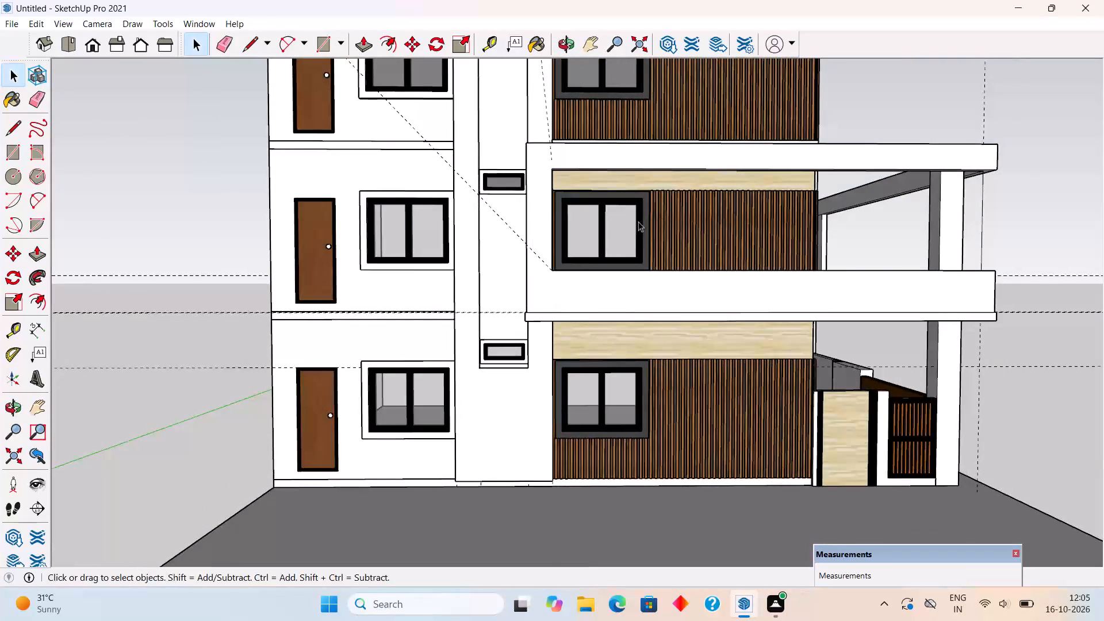
scroll(638, 221, "up", 1)
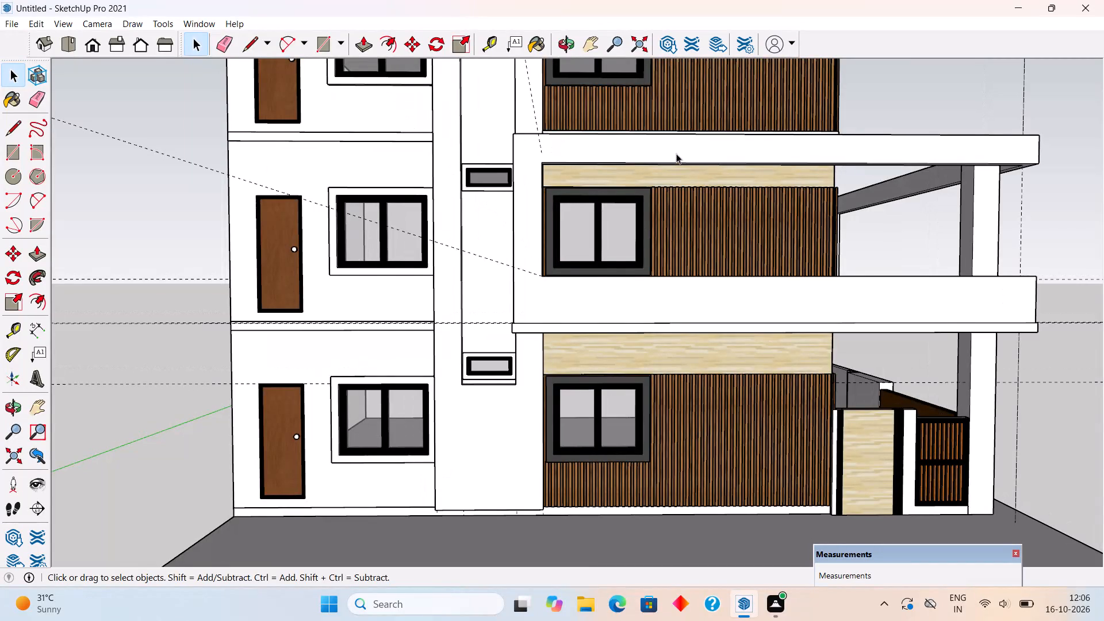
middle_click_drag(669, 169, 640, 179)
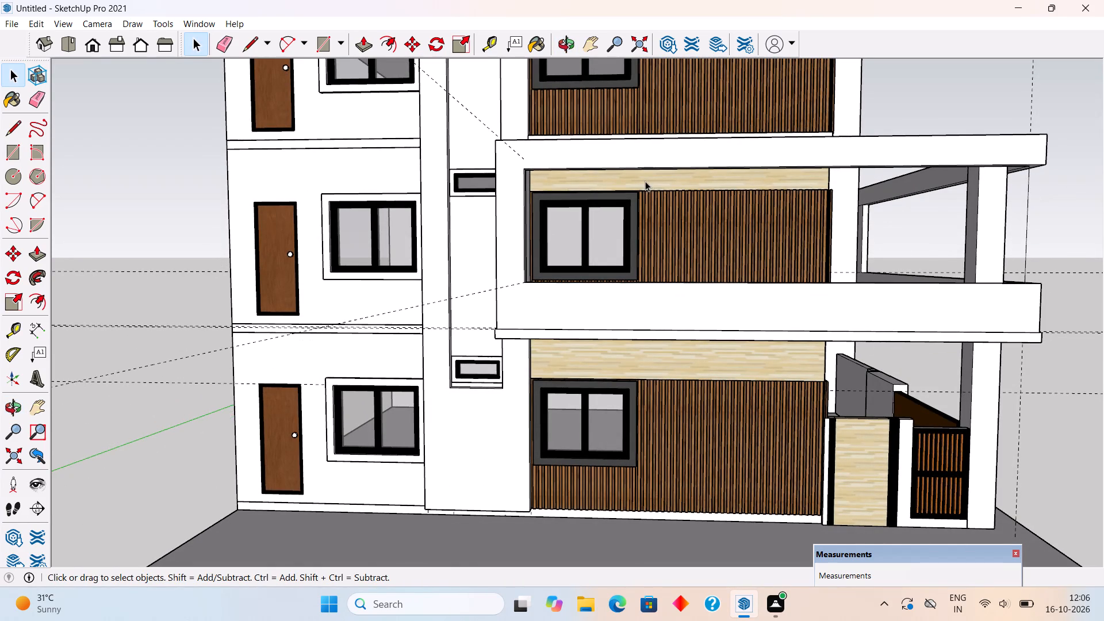
Open the second-floor slab above the balcony and Push/Pull its front face about 10' 1 11/16" out to the parapet frame's front edge.
middle_click_drag(655, 140, 678, 312)
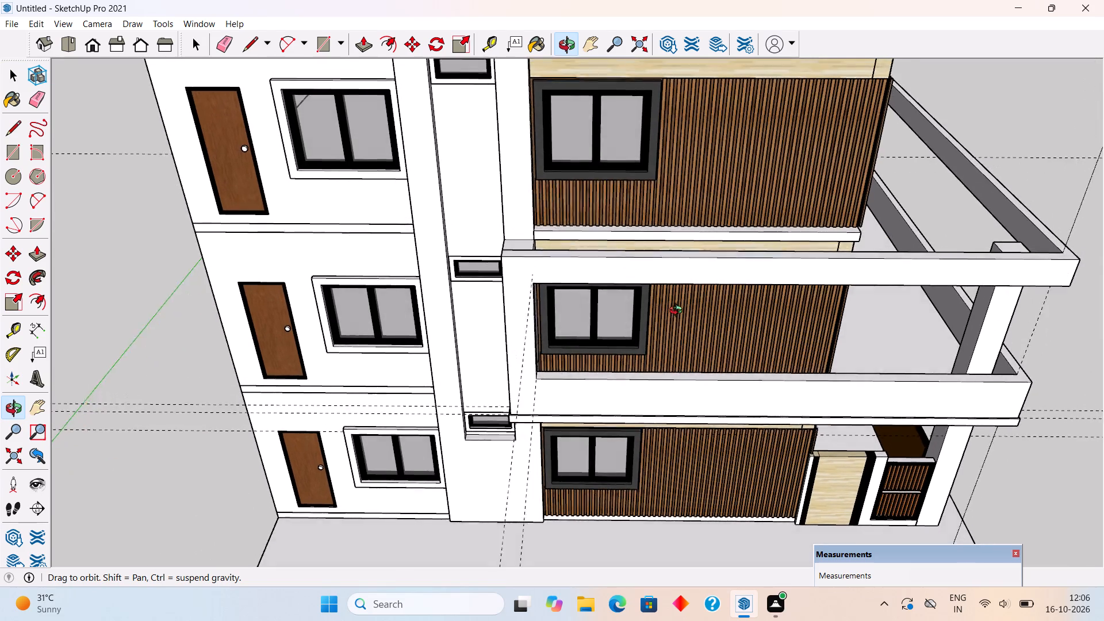
middle_click_drag(678, 312, 618, 423)
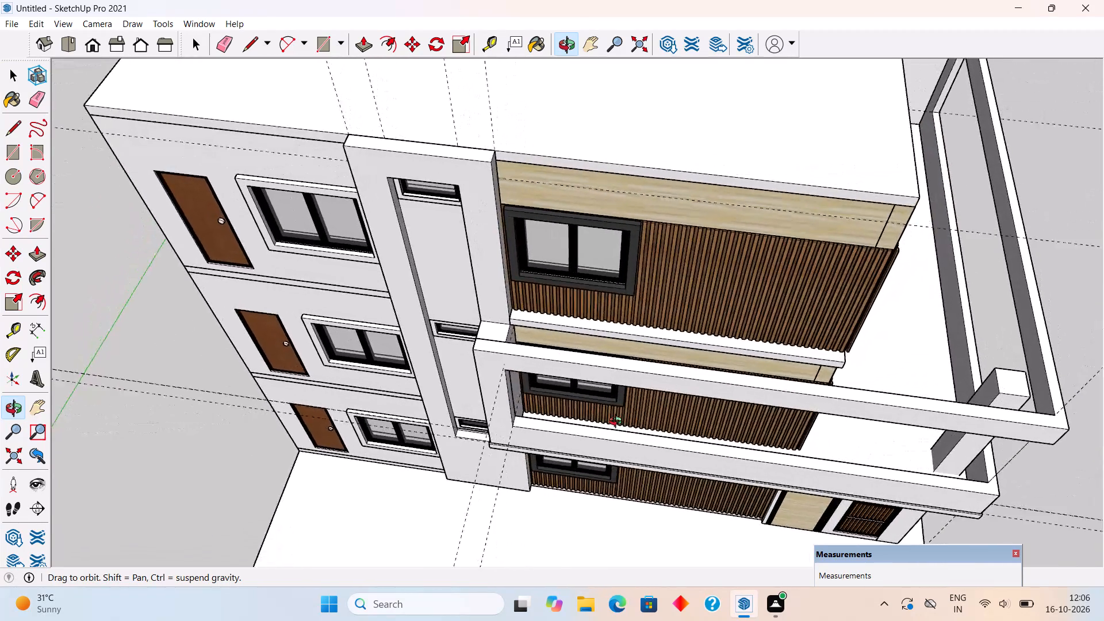
middle_click_drag(618, 423, 351, 339)
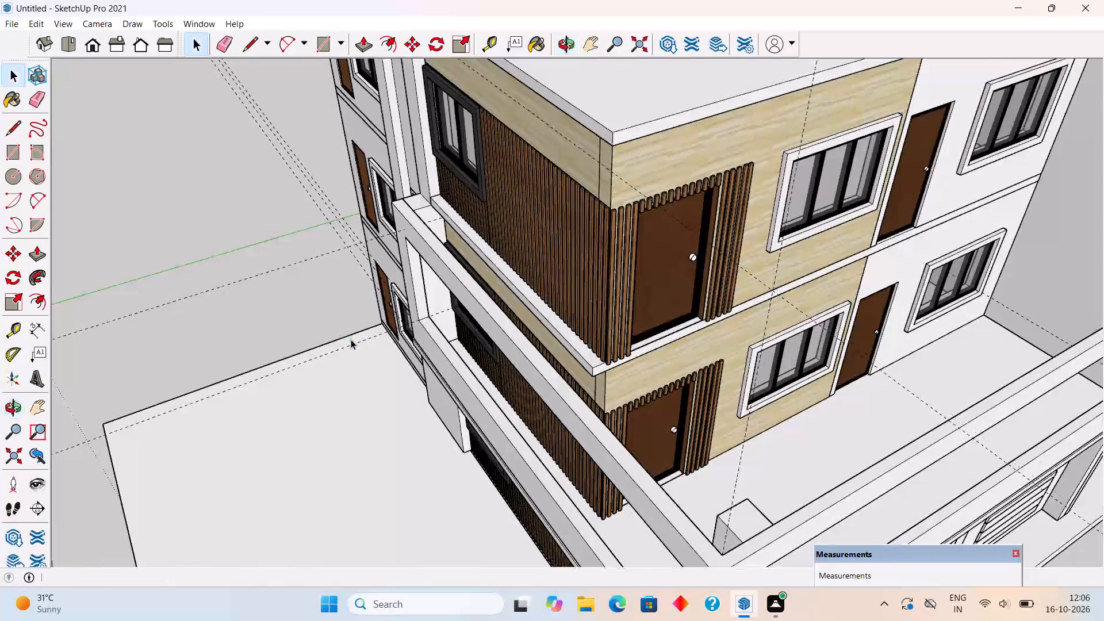
triple_click(655, 344)
key("p")
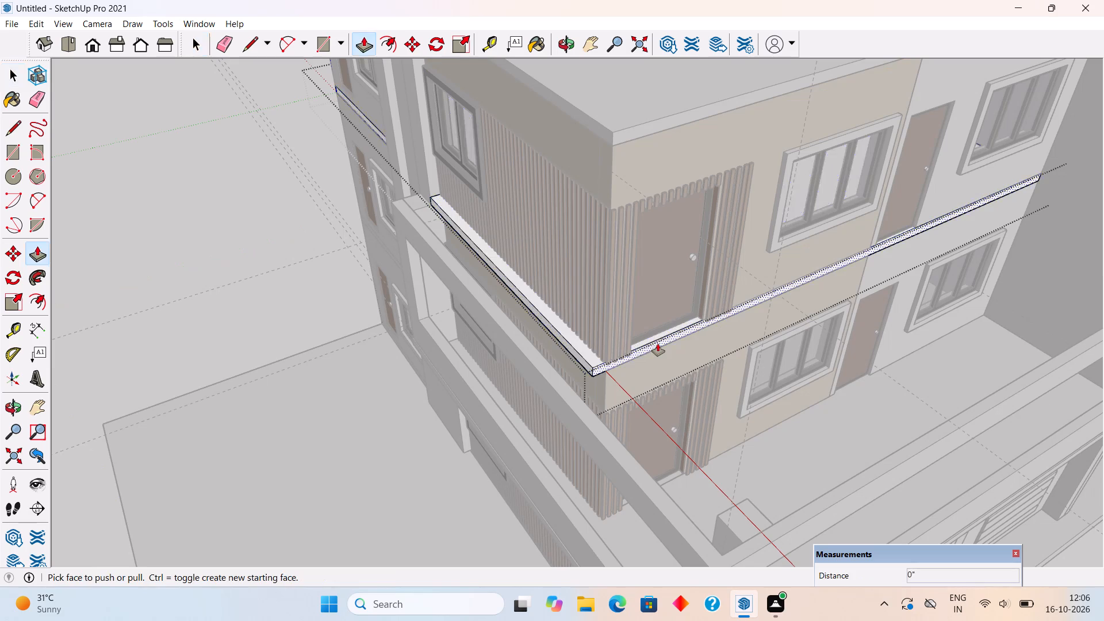
left_click(658, 344)
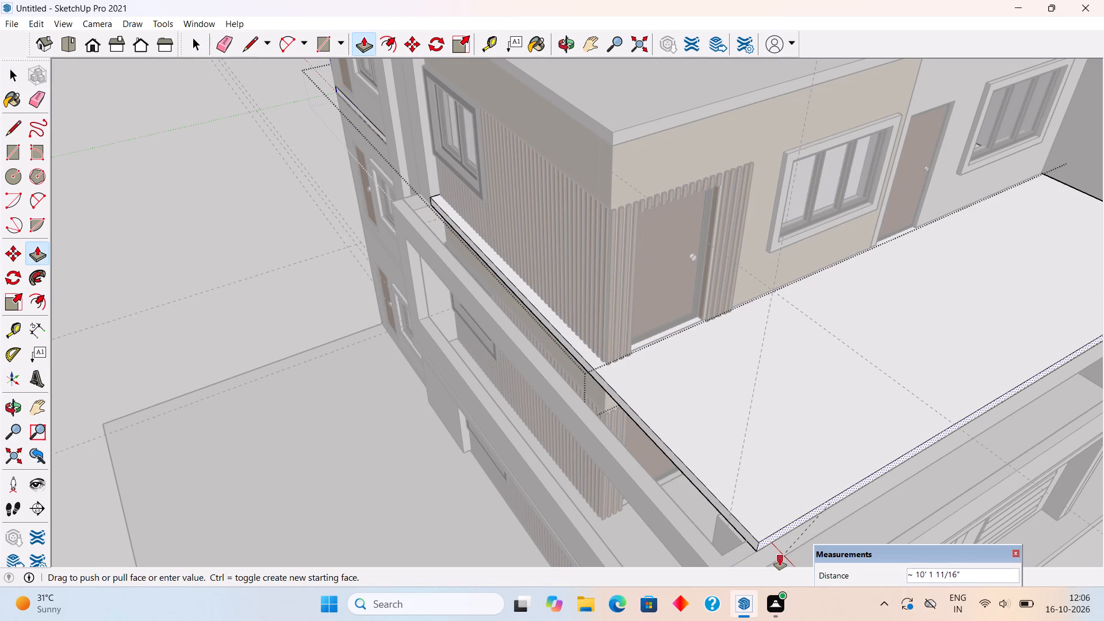
scroll(780, 558, "down", 8)
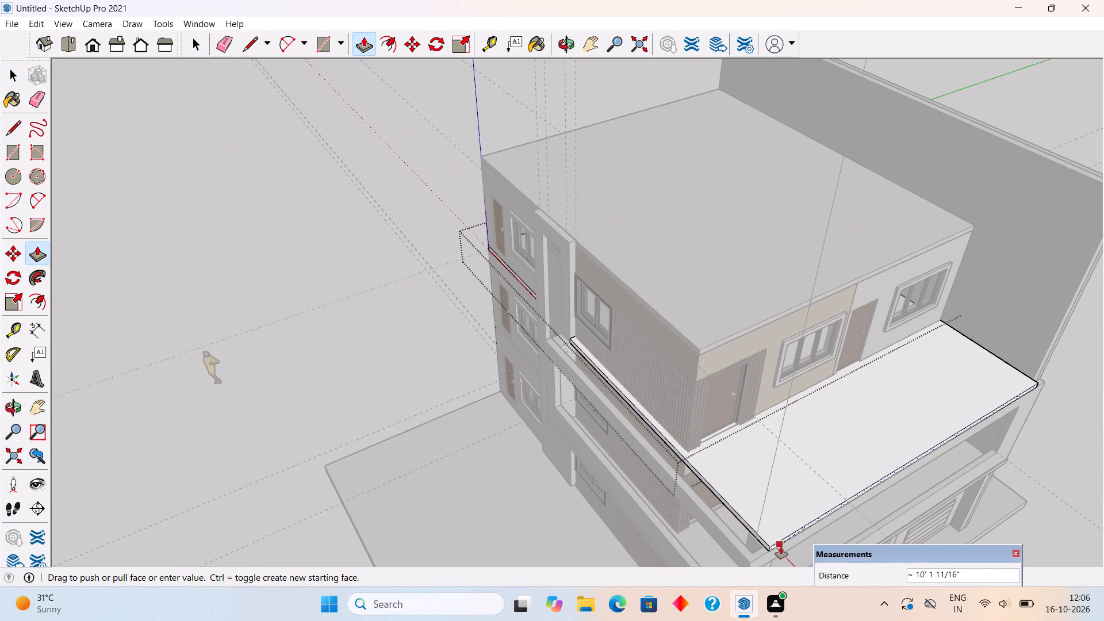
scroll(765, 547, "up", 9)
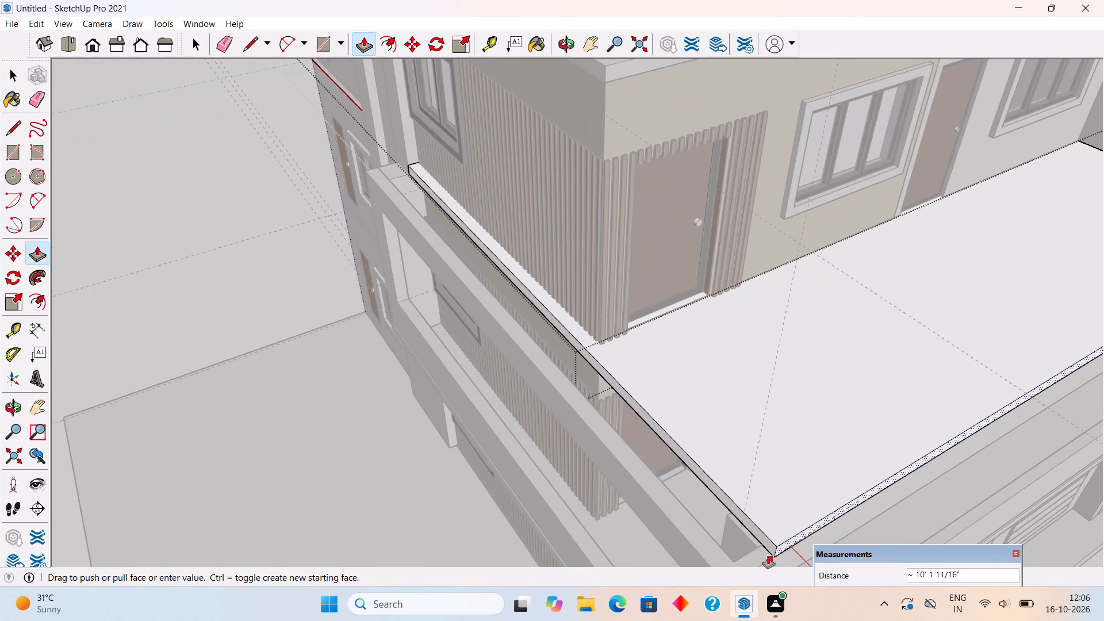
left_click(768, 557)
Push/Pull the second-floor slab's side face 1' 9" out to the parapet frame's outer face and close the group.
scroll(703, 439, "down", 12)
scroll(784, 414, "down", 5)
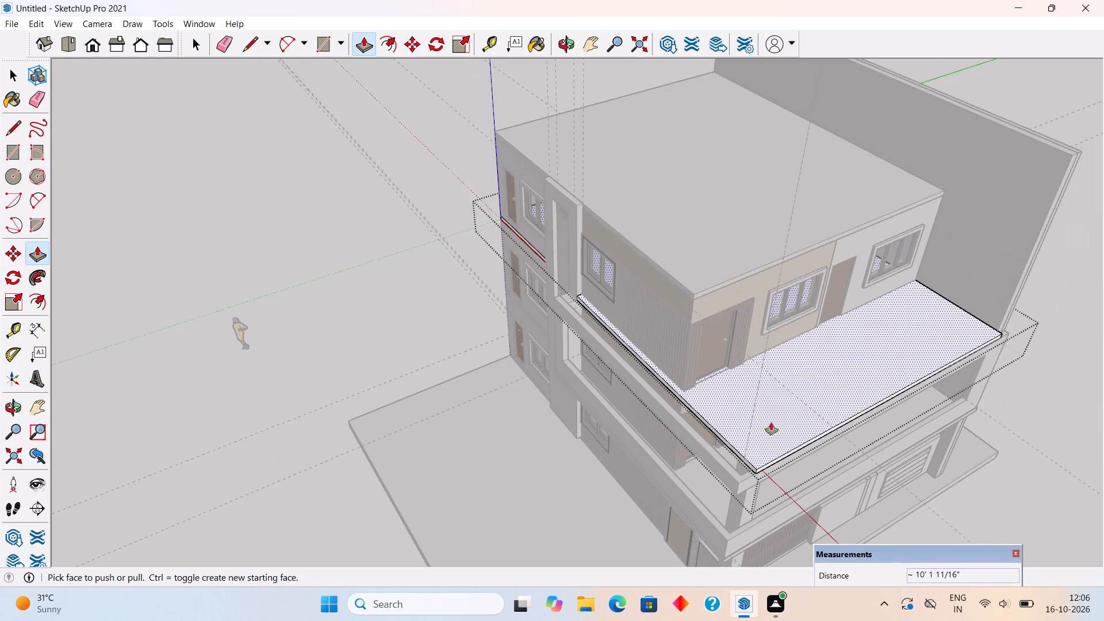
scroll(726, 431, "up", 8)
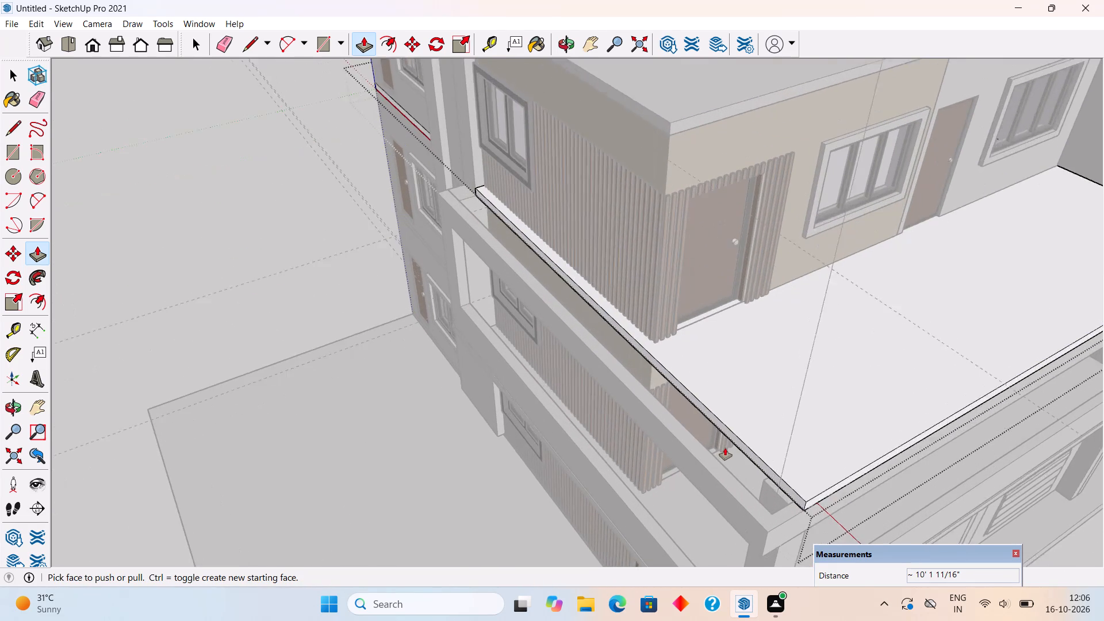
scroll(725, 448, "up", 1)
left_click(735, 435)
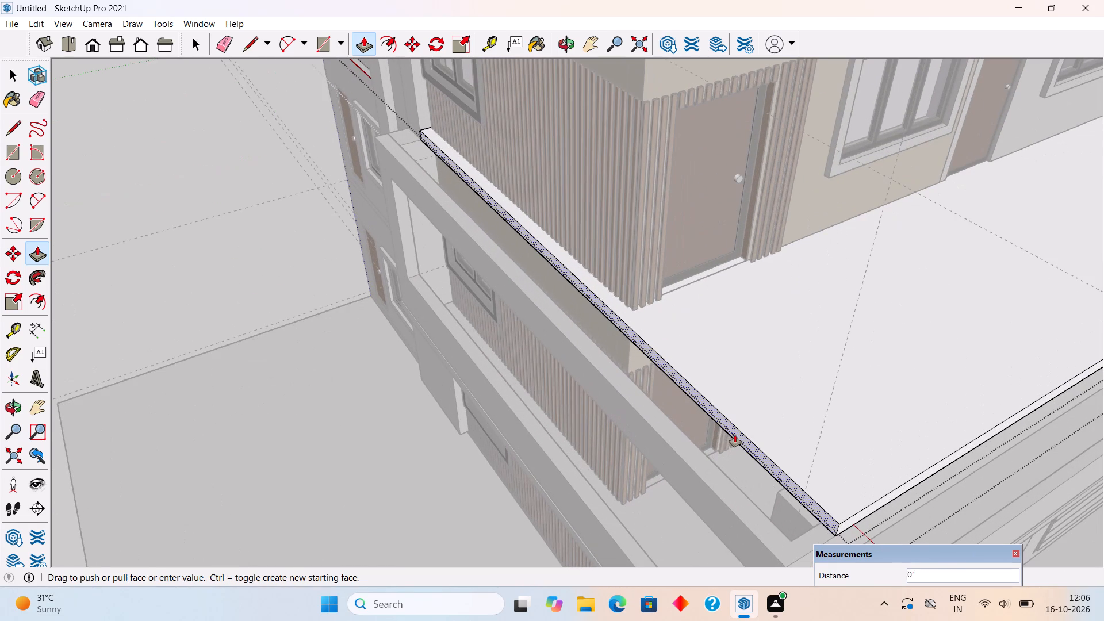
left_click(731, 517)
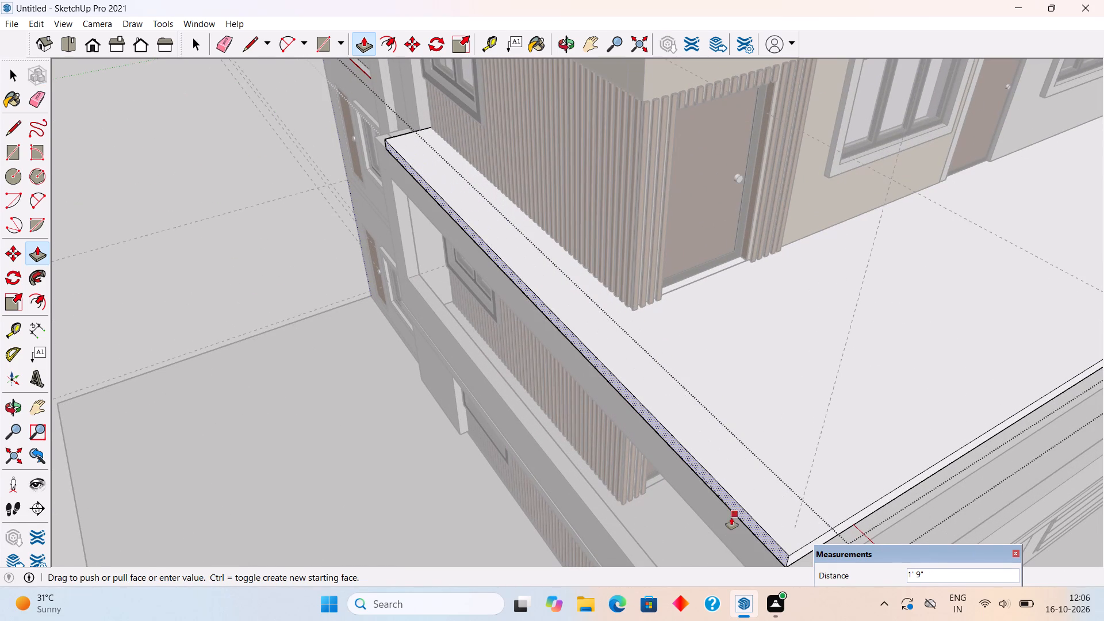
key("space")
scroll(731, 512, "down", 17)
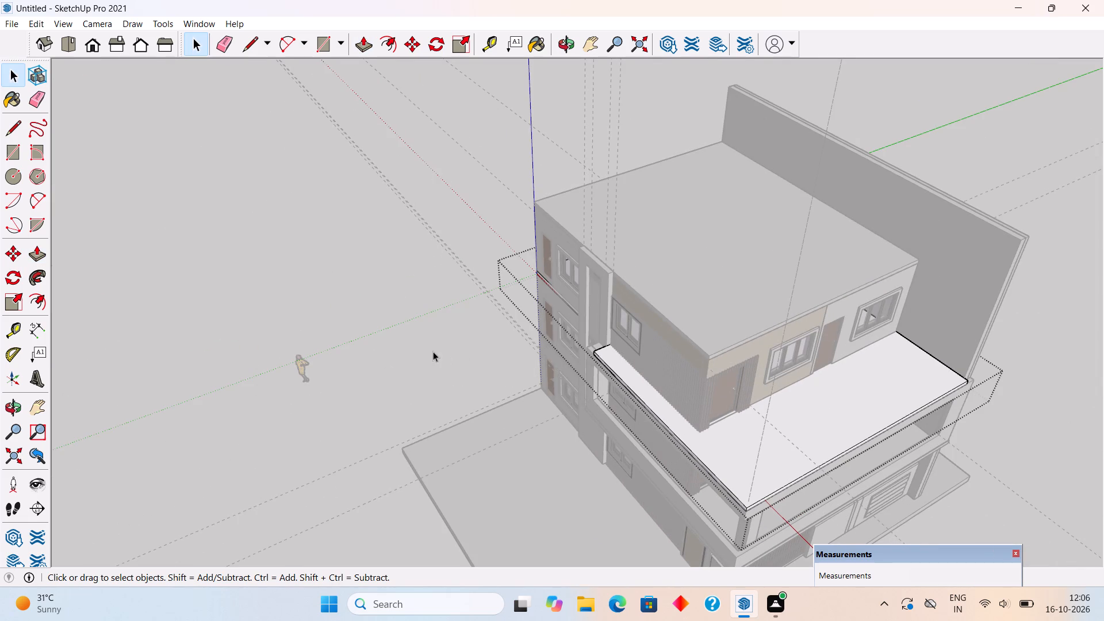
left_click(433, 351)
Reopen the second-floor slab and Push/Pull its side face 1" beyond the parapet frame.
scroll(592, 392, "down", 6)
middle_click_drag(781, 539, 948, 294)
middle_click_drag(559, 443, 745, 396)
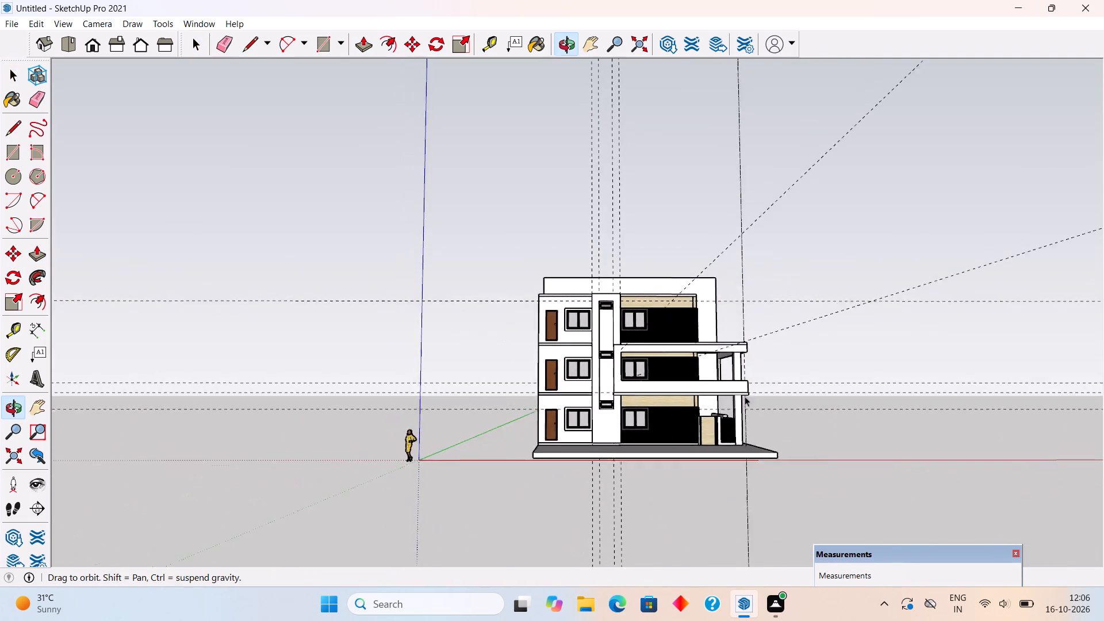
middle_click_drag(745, 396, 727, 430)
scroll(751, 379, "up", 15)
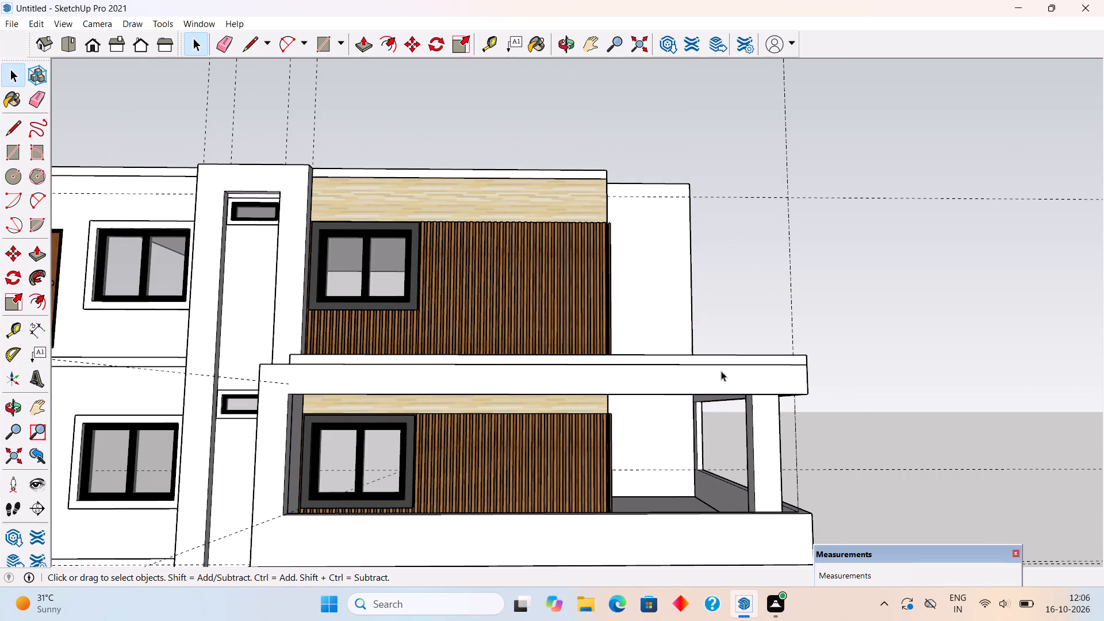
scroll(722, 369, "up", 4)
triple_click(739, 352)
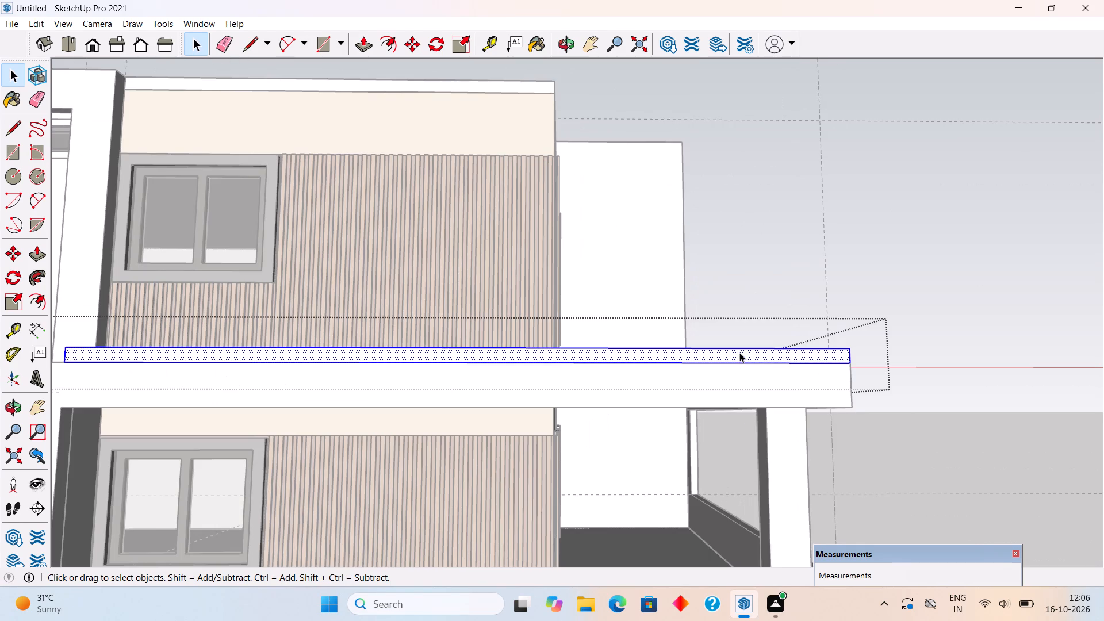
key("p")
left_click(739, 352)
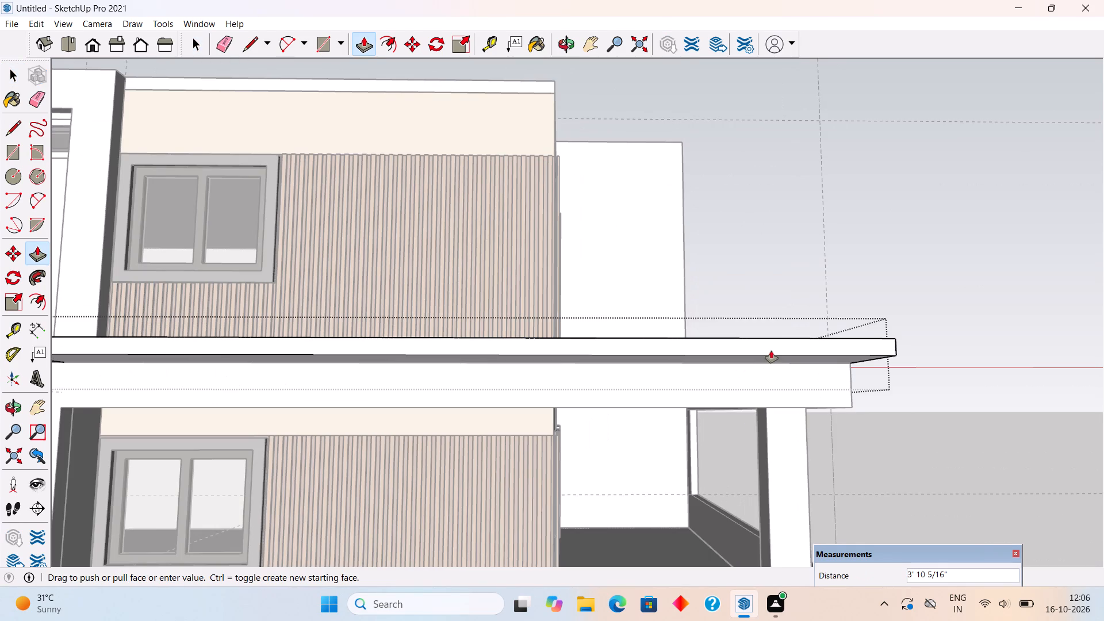
type("1\"")
key("Return")
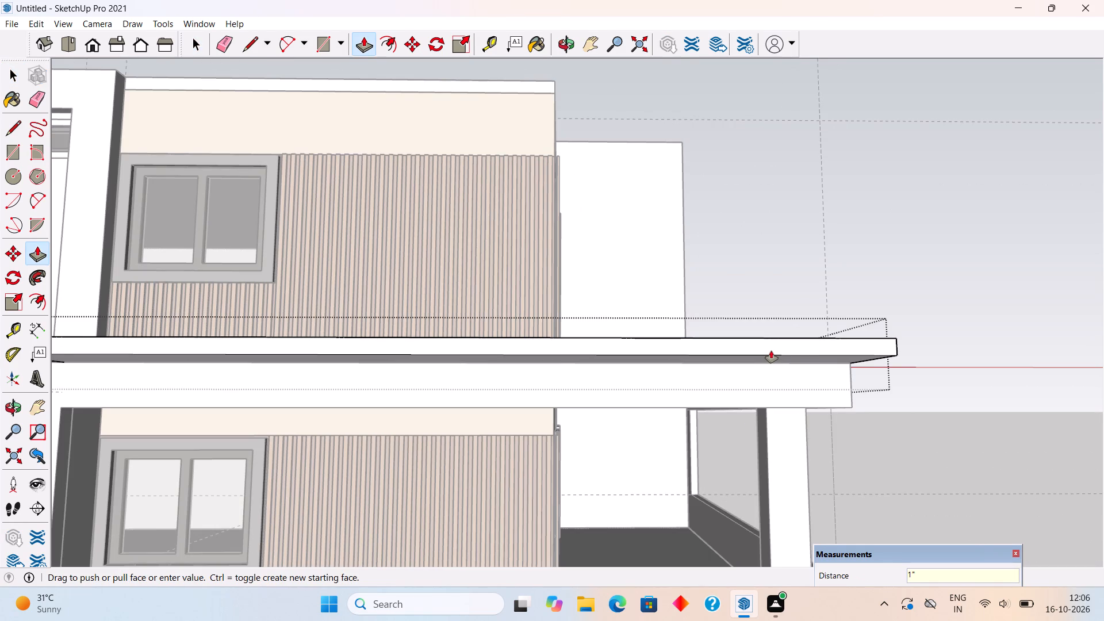
key("space")
Draw a vertical line down the second-floor slab's rear-facing end where it meets the building's projecting vertical shaft.
scroll(771, 351, "down", 7)
middle_click_drag(294, 419, 798, 487)
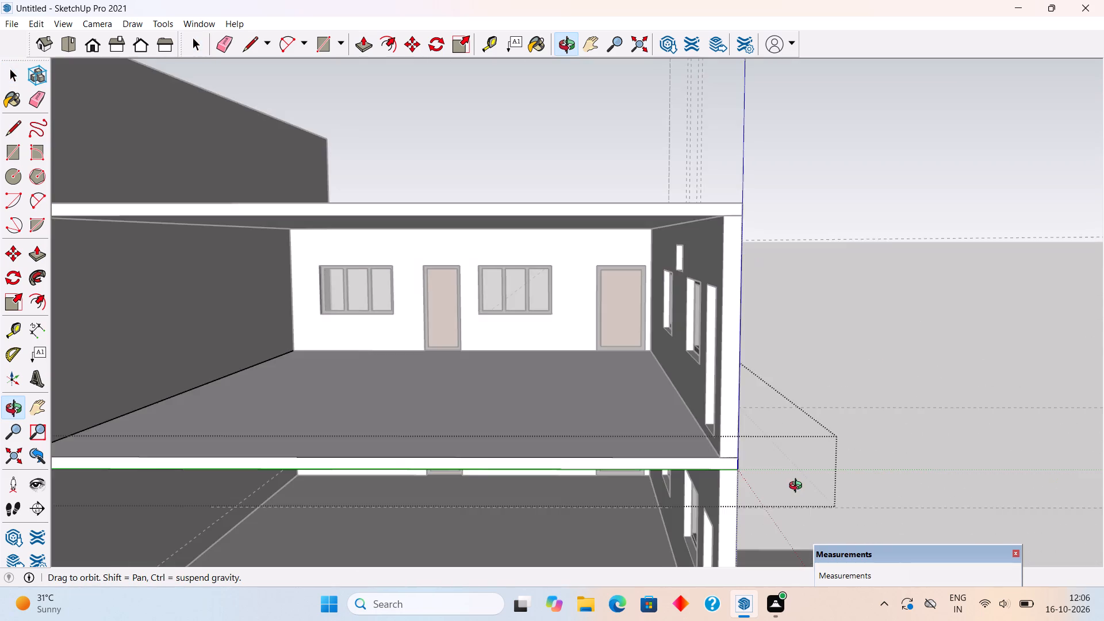
middle_click_drag(798, 487, 725, 478)
scroll(663, 375, "up", 14)
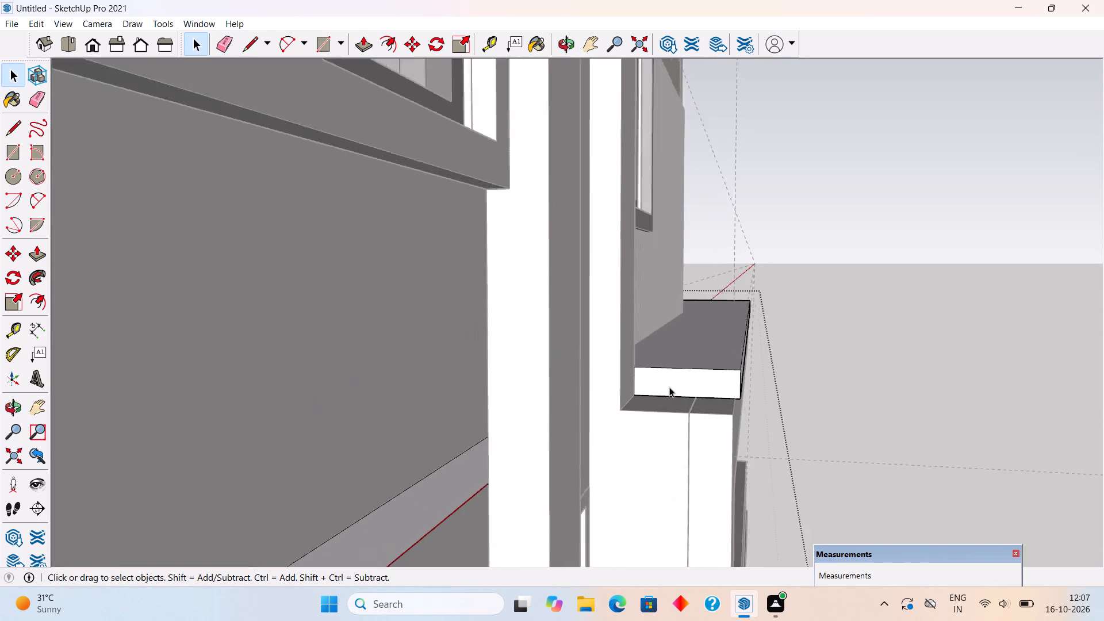
scroll(669, 387, "up", 2)
triple_click(669, 387)
scroll(669, 387, "up", 6)
scroll(669, 387, "down", 3)
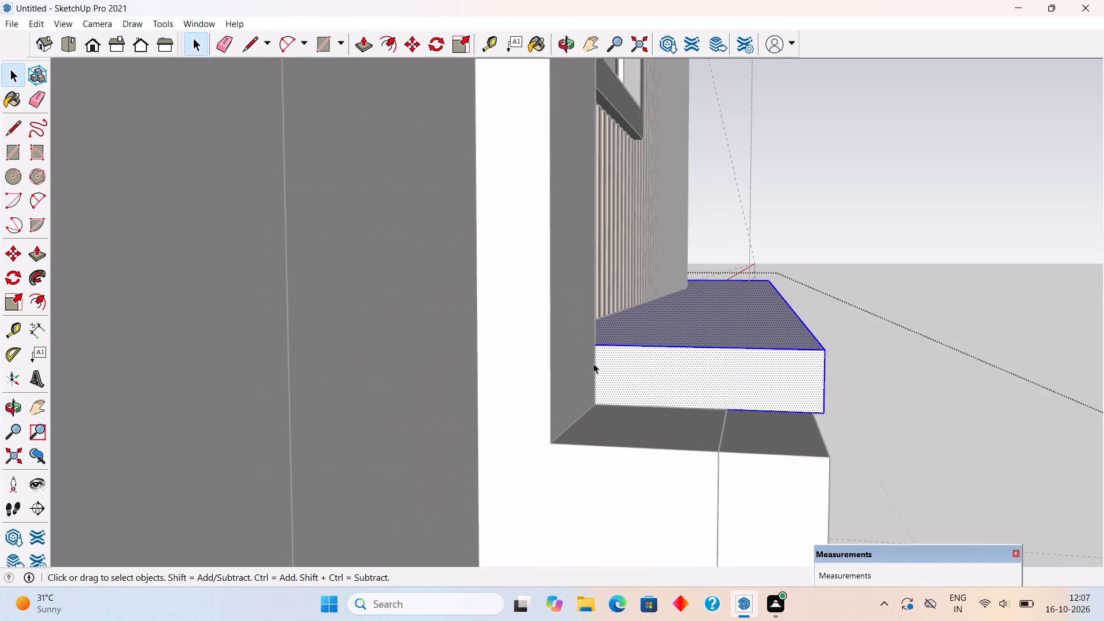
scroll(593, 363, "up", 8)
key("l")
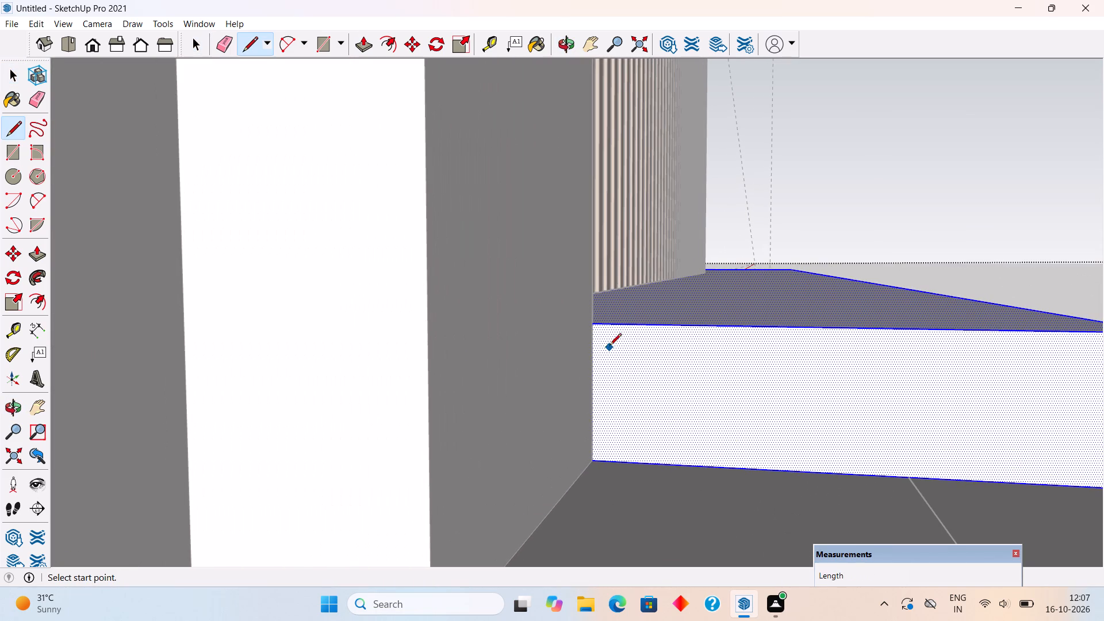
left_click(591, 321)
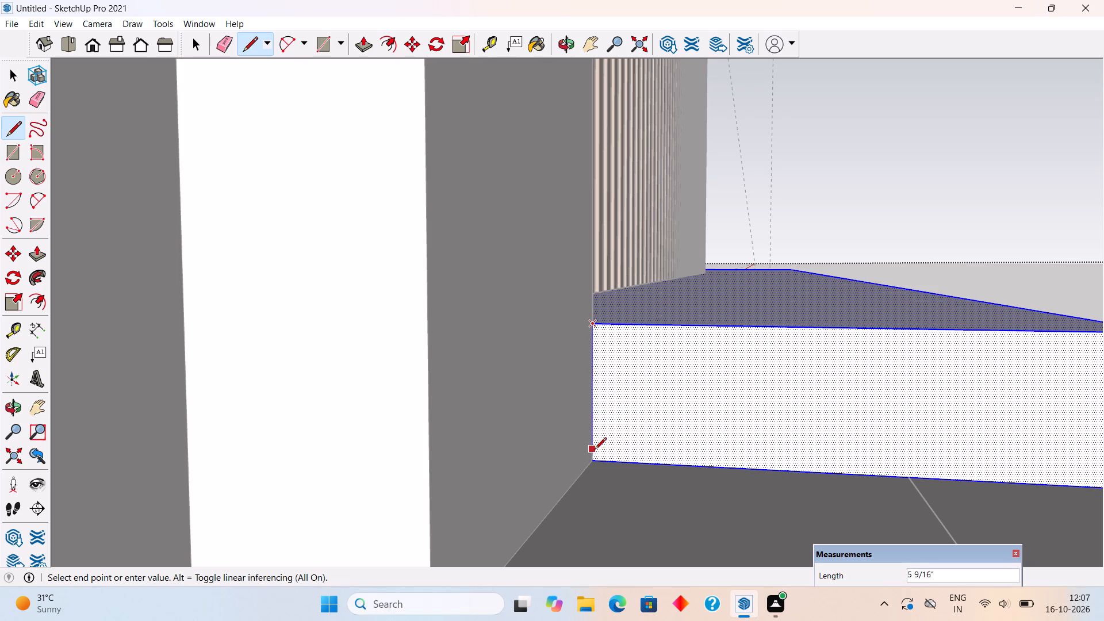
left_click(596, 461)
Push/Pull the second-floor slab's rear-facing end face about 1' 5 15/16" out to the projecting shaft's outer face.
key("p")
left_click(611, 435)
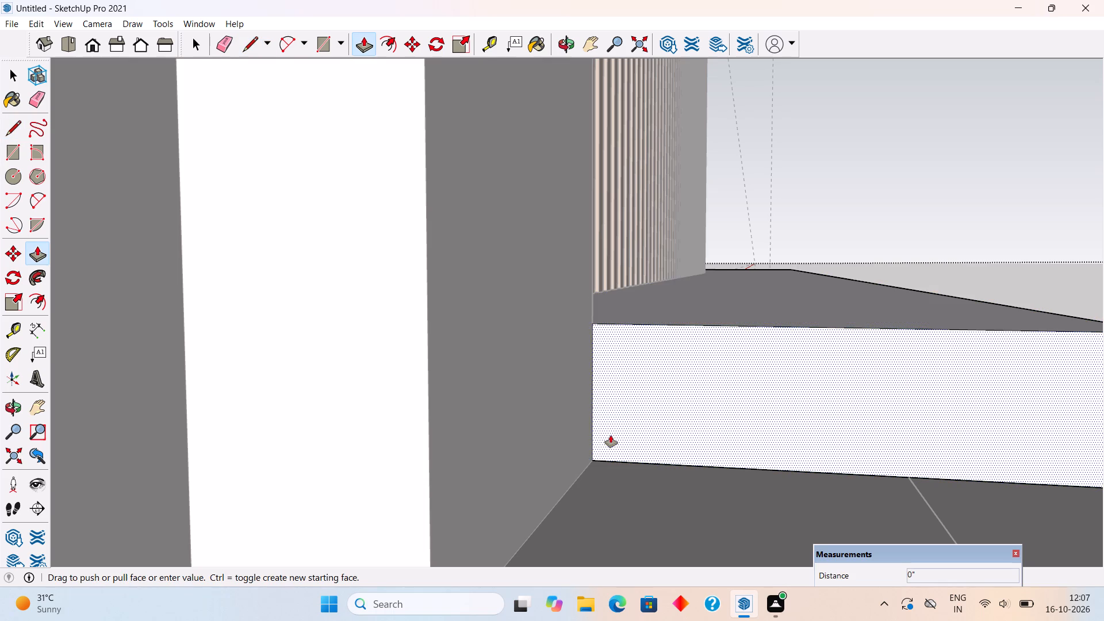
scroll(611, 435, "down", 16)
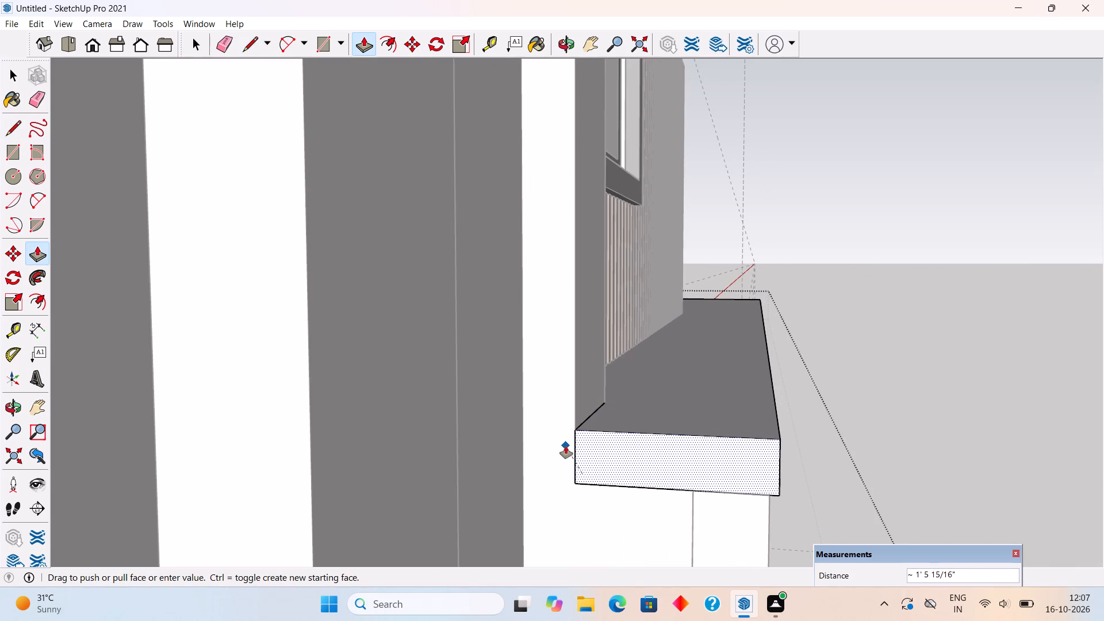
left_click_drag(566, 446, 570, 428)
left_click(573, 415)
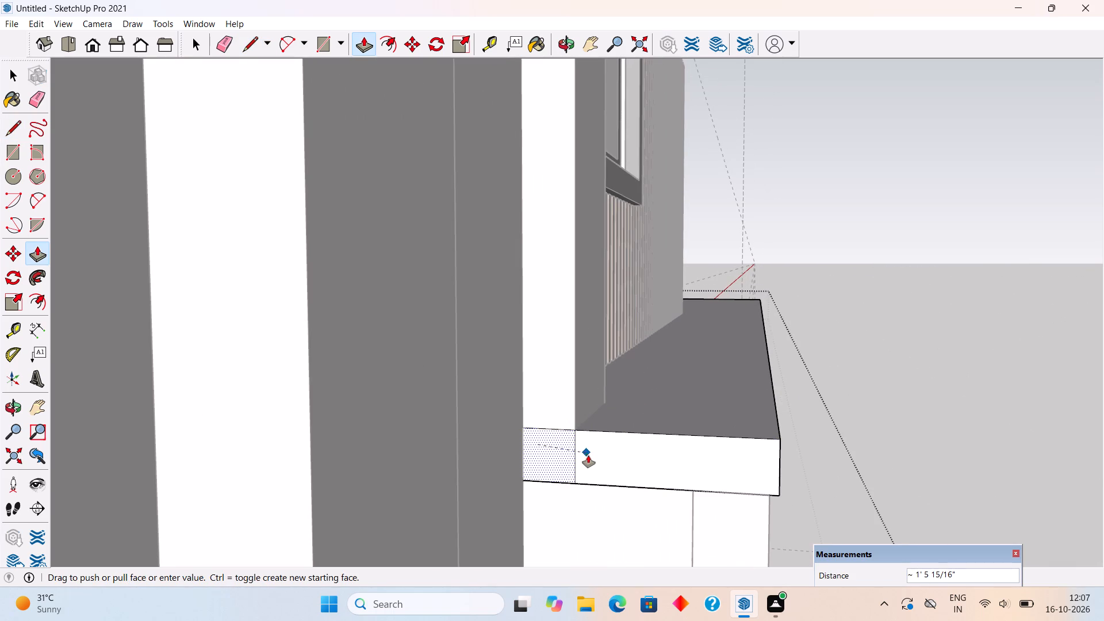
key("space")
Push/Pull the second-floor slab's end face beside the shaft by 1" and close the group.
left_click(609, 451)
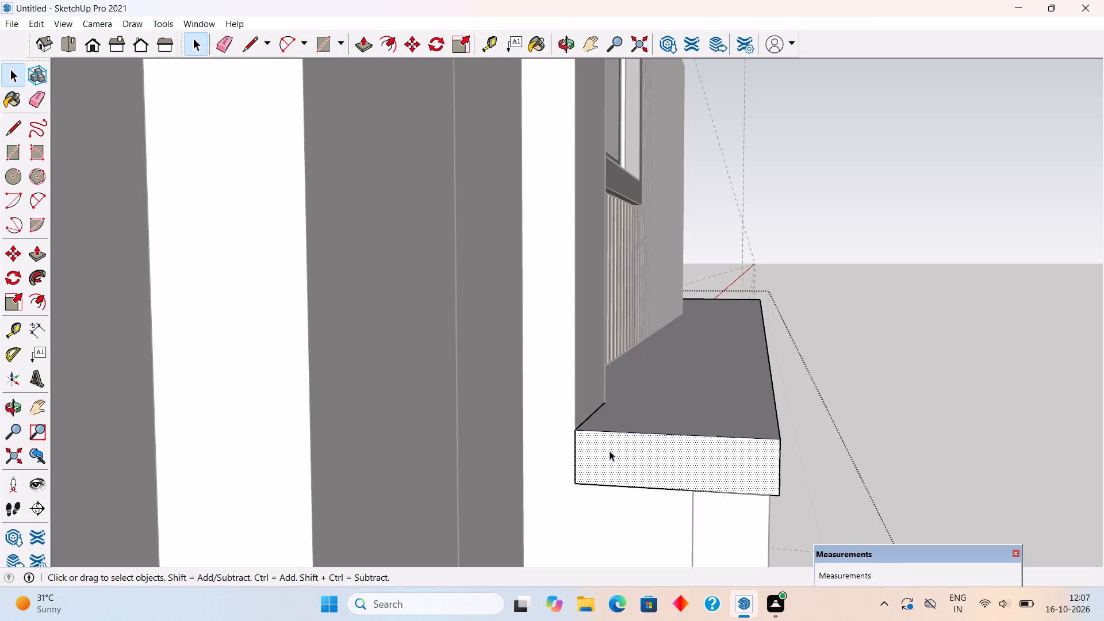
key("p")
left_click(609, 451)
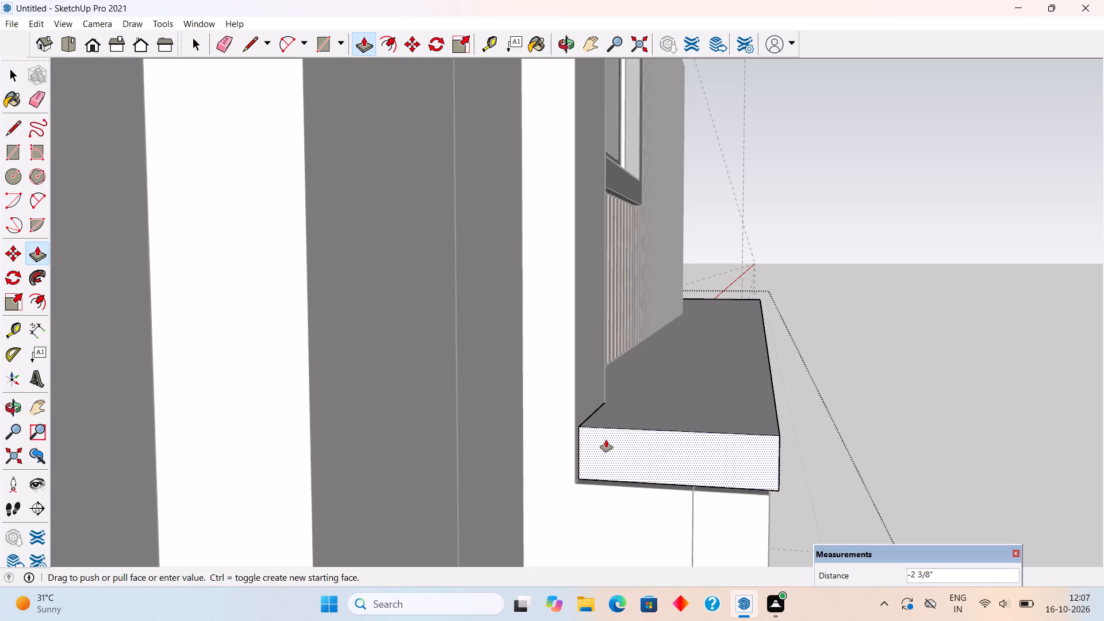
type("1\"")
key("Return")
key("space")
scroll(621, 407, "down", 12)
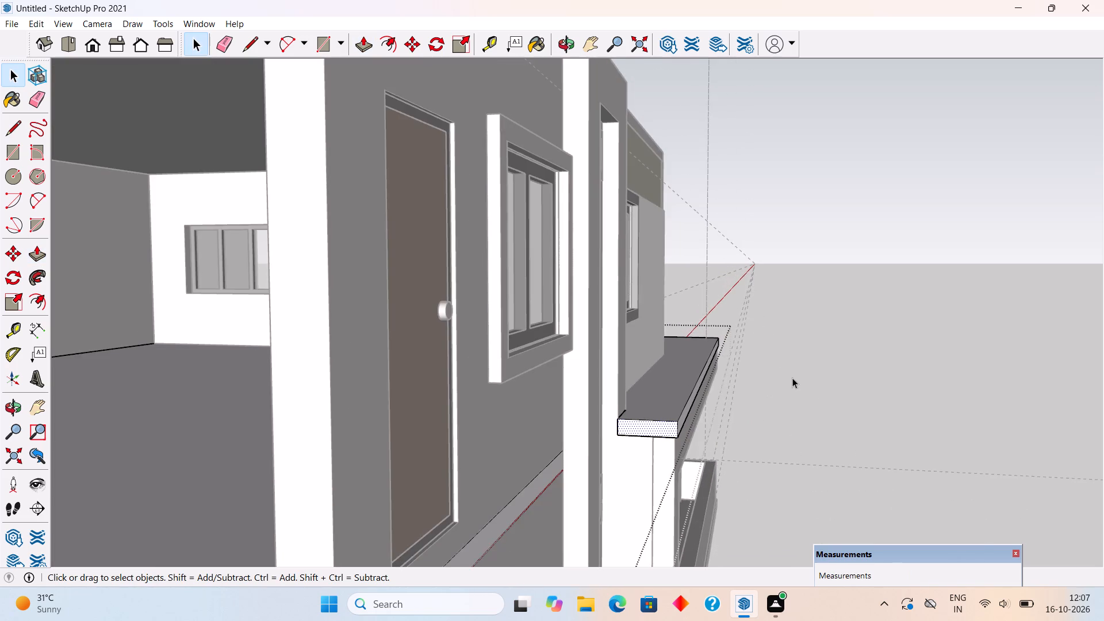
left_click(793, 377)
Examine the extended second-floor slab against the shaft and parapet frame from several sides of the building.
scroll(760, 385, "down", 1)
middle_click_drag(745, 388, 665, 214)
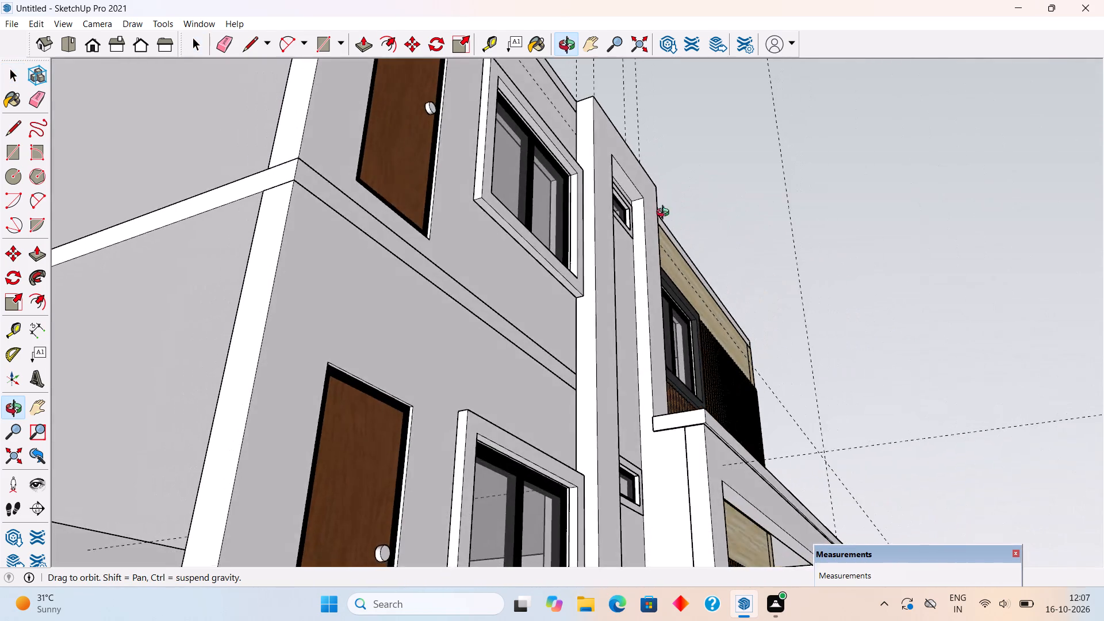
middle_click_drag(665, 214, 771, 306)
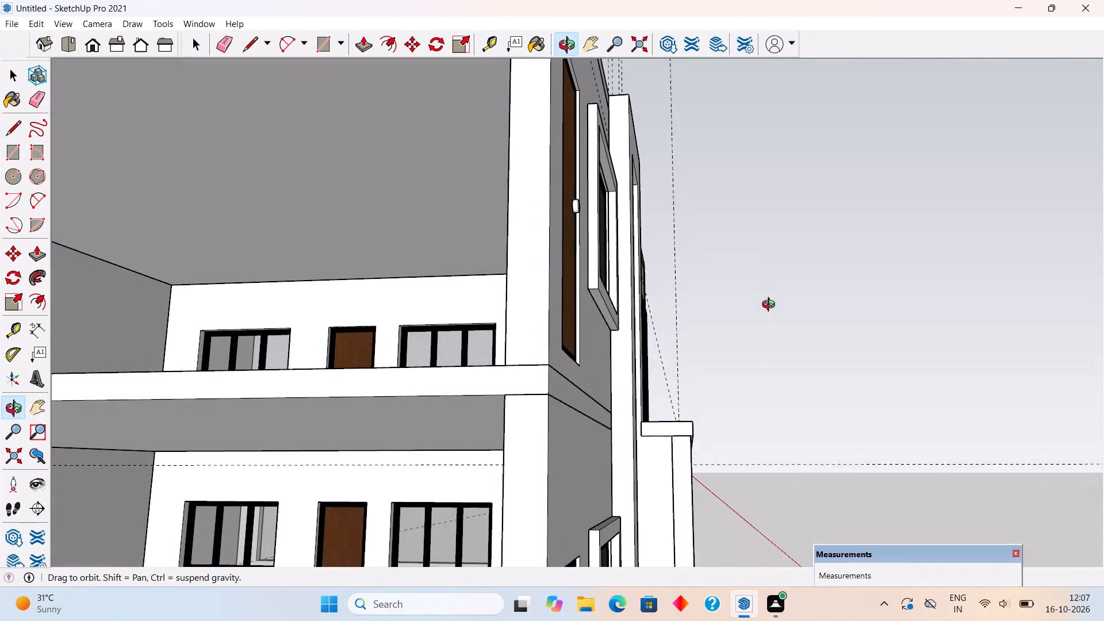
middle_click_drag(771, 306, 622, 430)
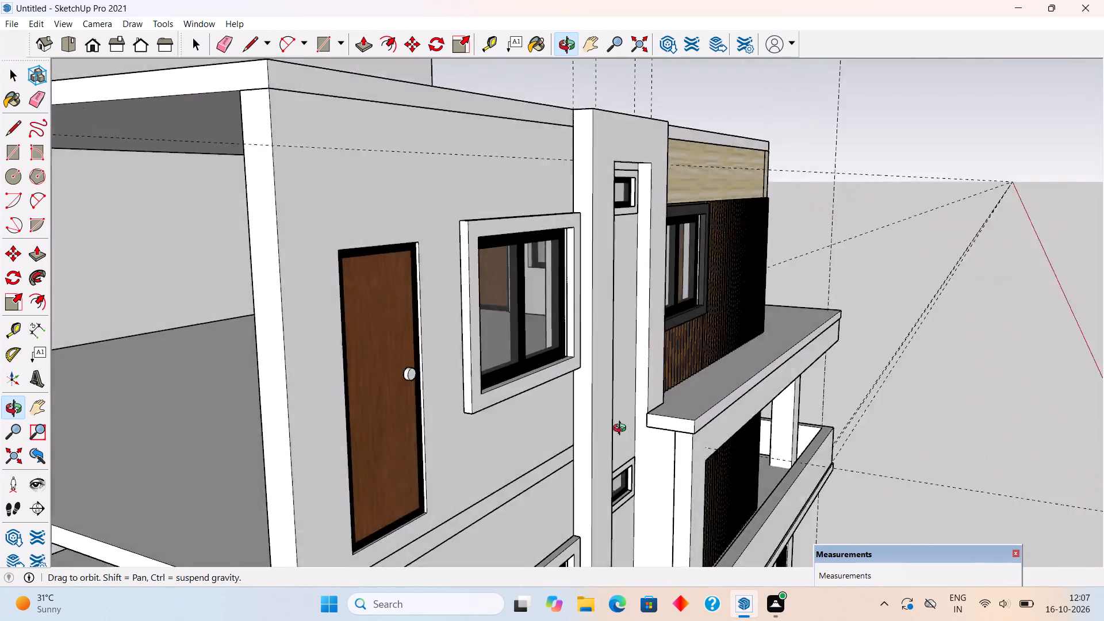
middle_click_drag(622, 430, 512, 413)
scroll(504, 412, "down", 9)
scroll(683, 403, "down", 4)
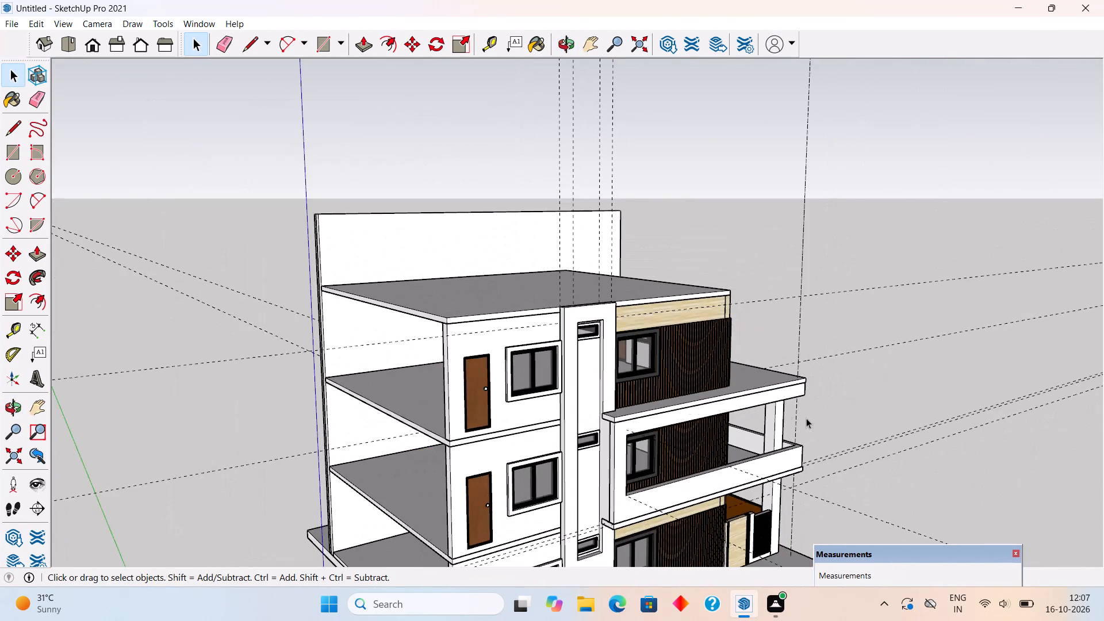
middle_click_drag(807, 419, 551, 372)
scroll(676, 462, "up", 4)
middle_click_drag(831, 457, 844, 513)
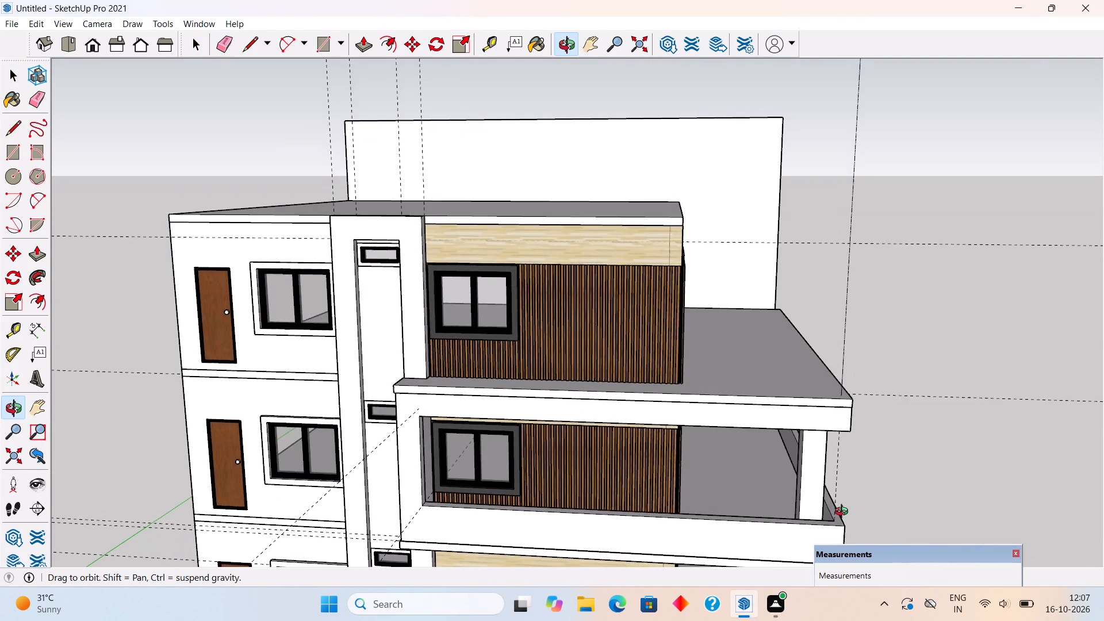
middle_click_drag(844, 513, 862, 439)
scroll(862, 439, "up", 2)
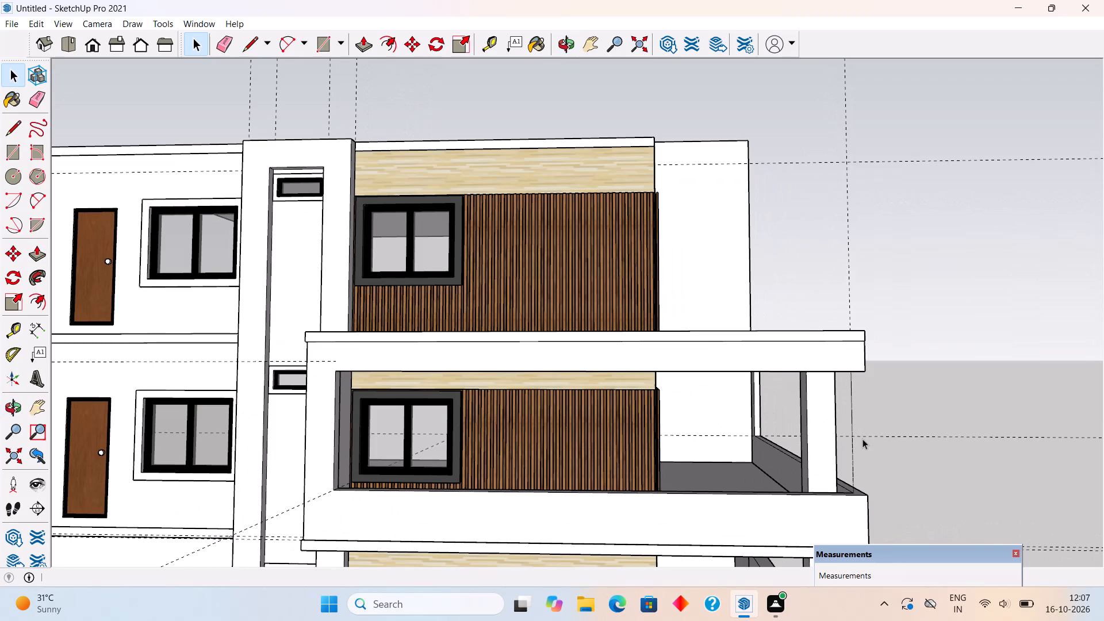
scroll(862, 439, "up", 1)
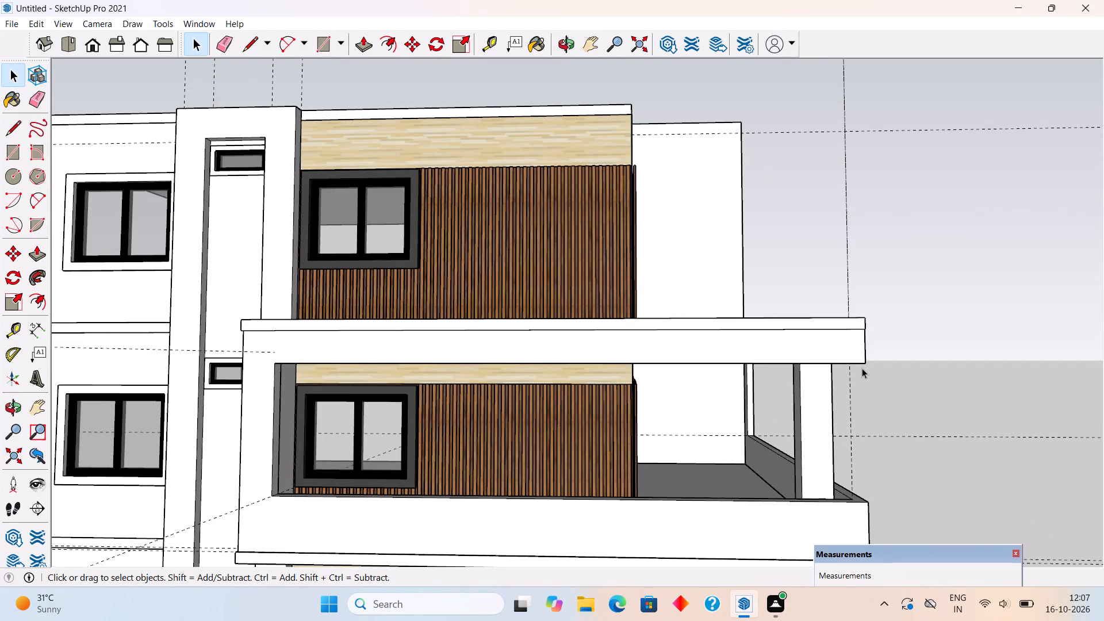
scroll(837, 356, "down", 2)
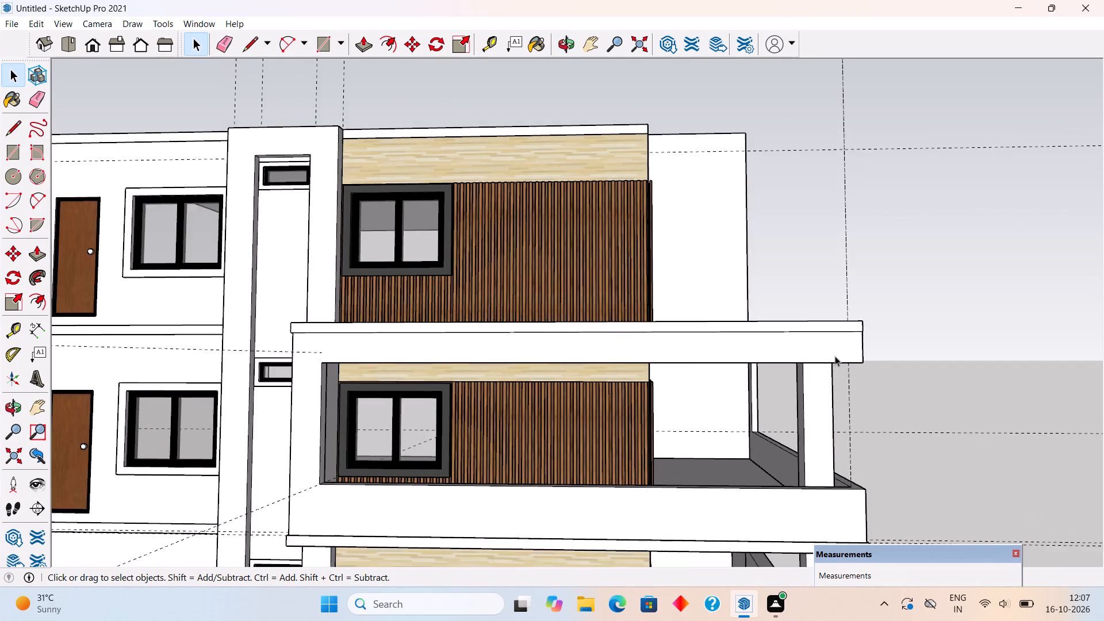
scroll(835, 356, "down", 6)
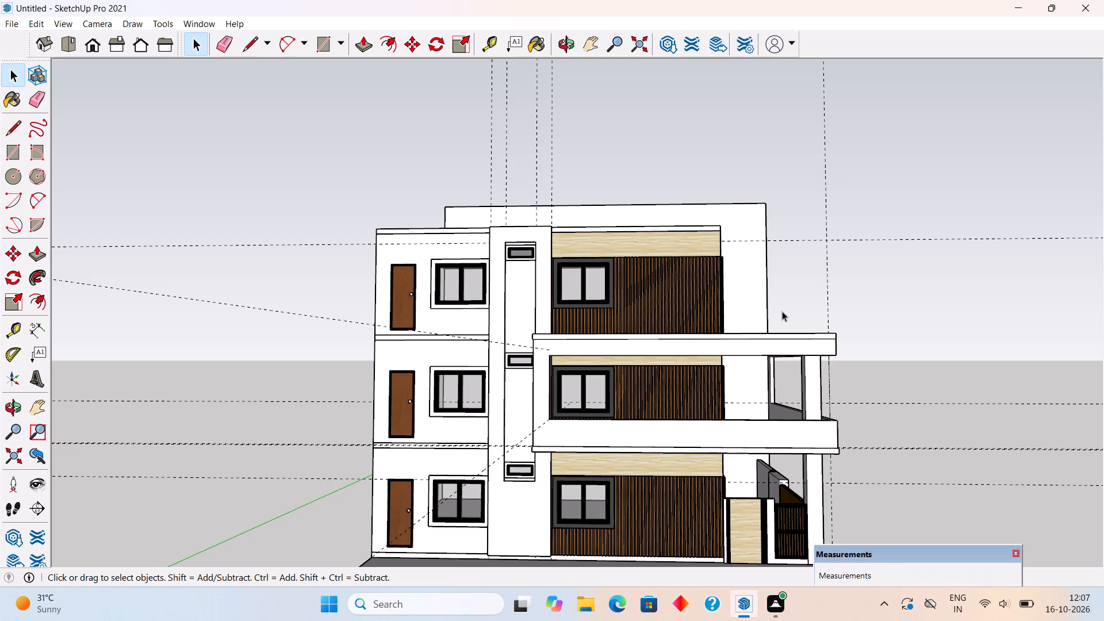
scroll(787, 309, "down", 2)
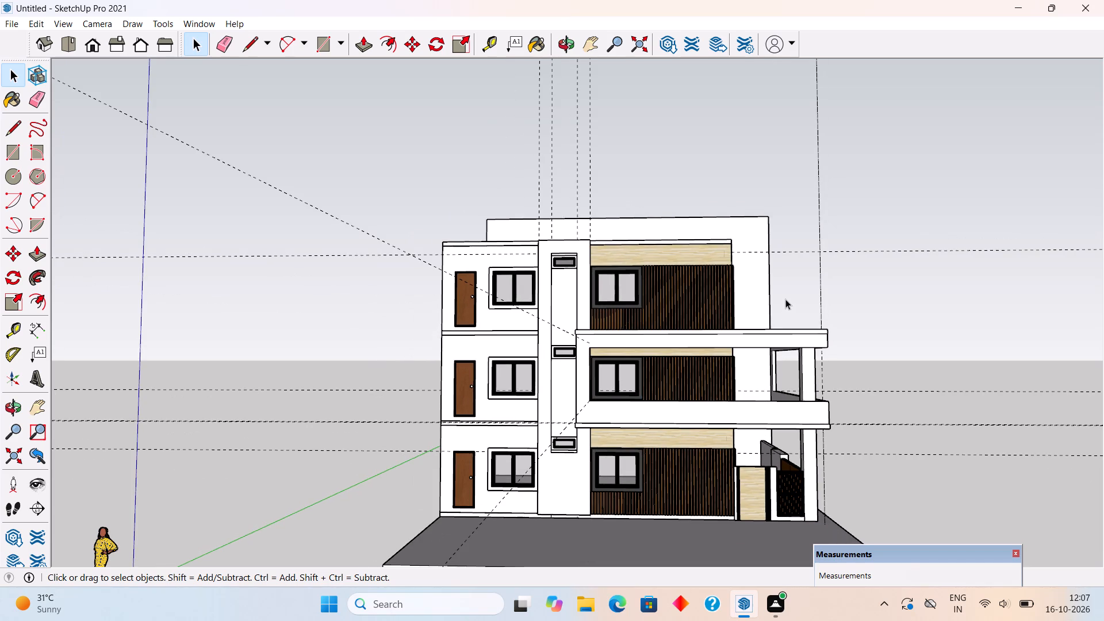
Open the first-floor balcony's parapet frame and Push/Pull the low parapet's top face down 3".
middle_click_drag(768, 297, 747, 511)
scroll(685, 395, "up", 11)
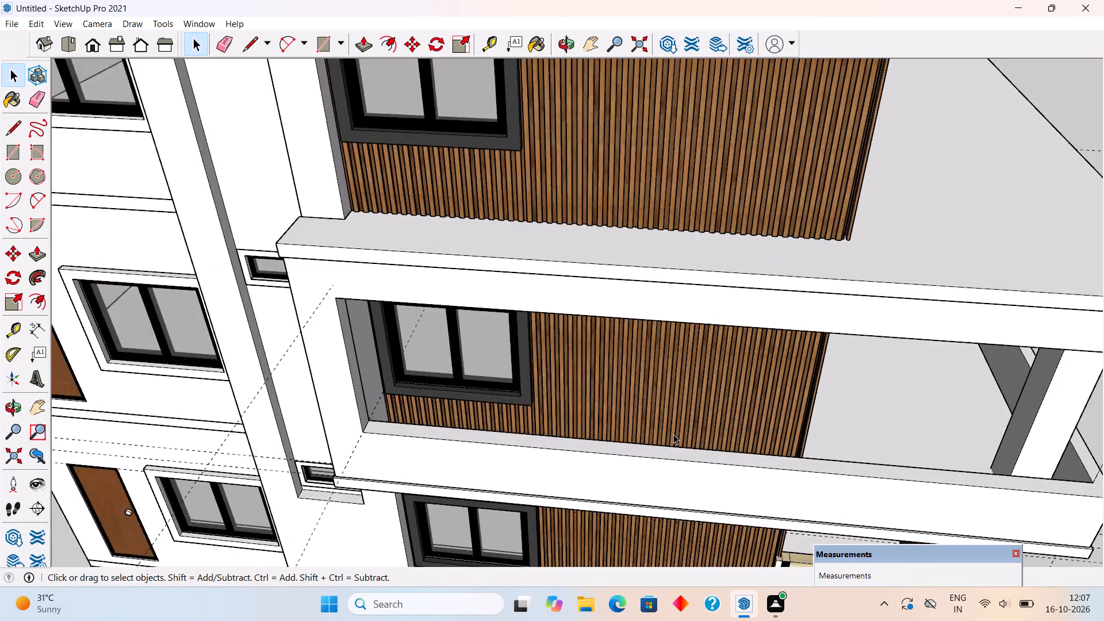
scroll(673, 434, "up", 4)
triple_click(641, 457)
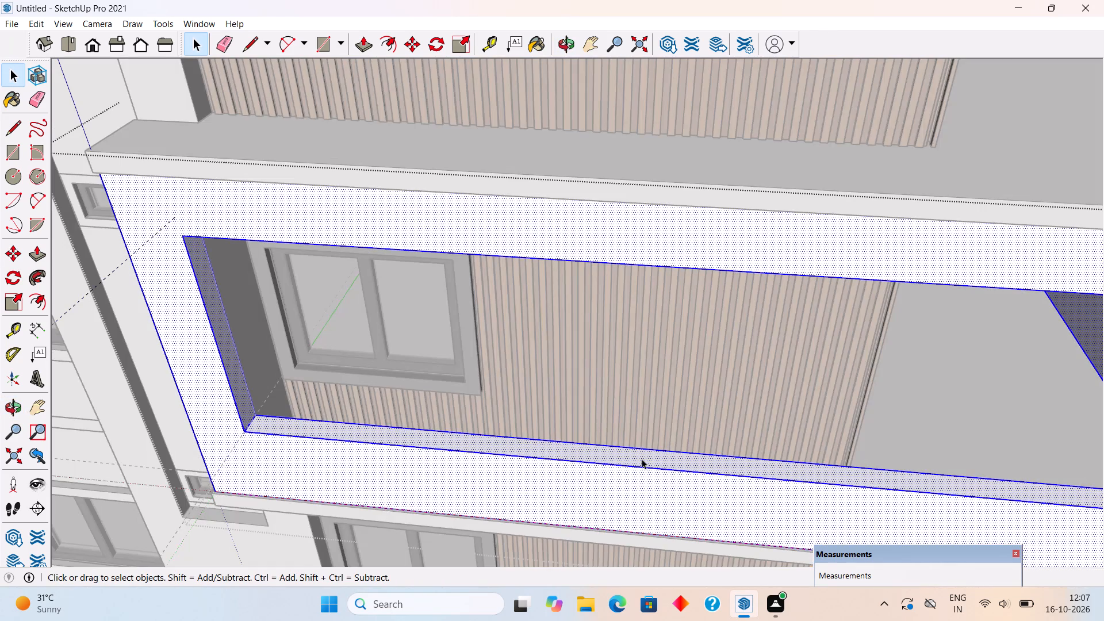
left_click(642, 460)
key("p")
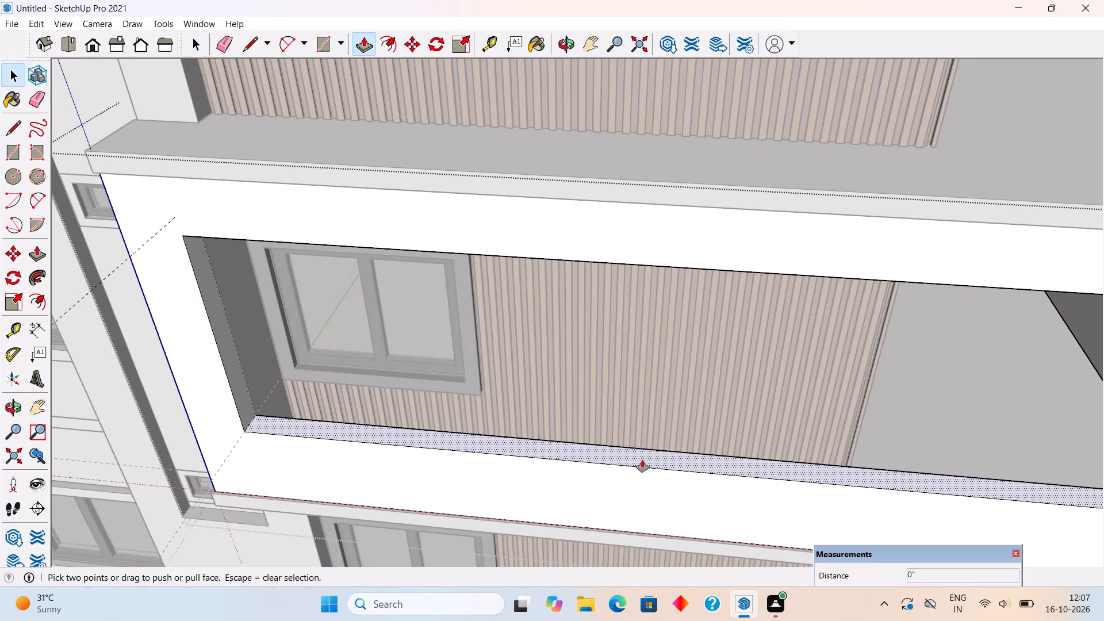
left_click(642, 460)
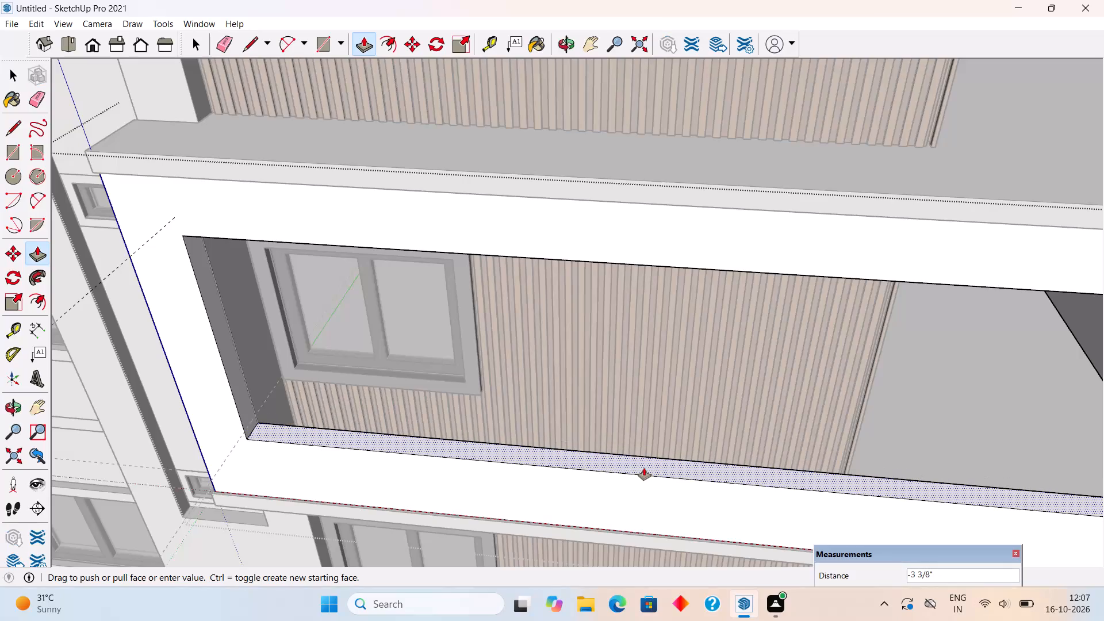
type("3\"")
key("Return")
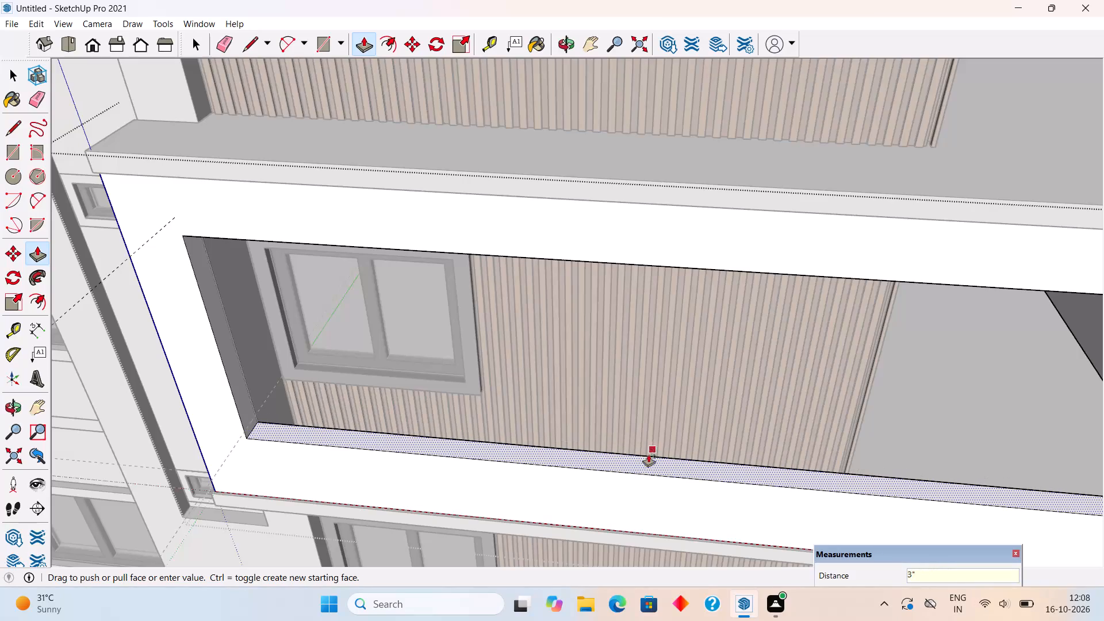
Push/Pull the lowered parapet top up 3" from a new starting face to form a separate top band, and close the group.
left_click(649, 466, "ctrl")
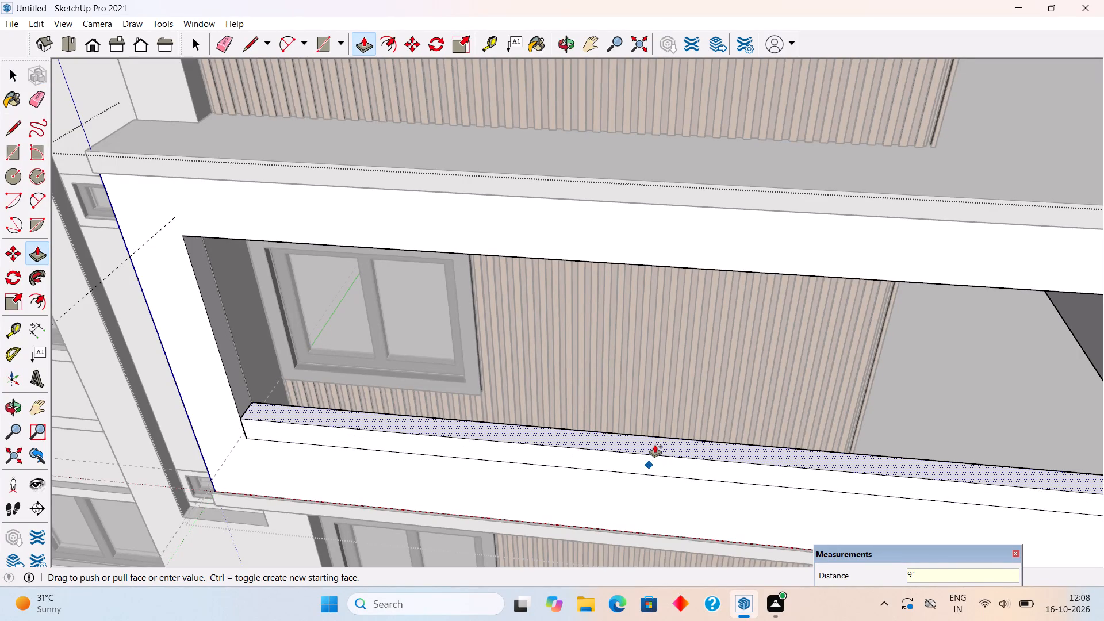
type("3\"")
key("Return")
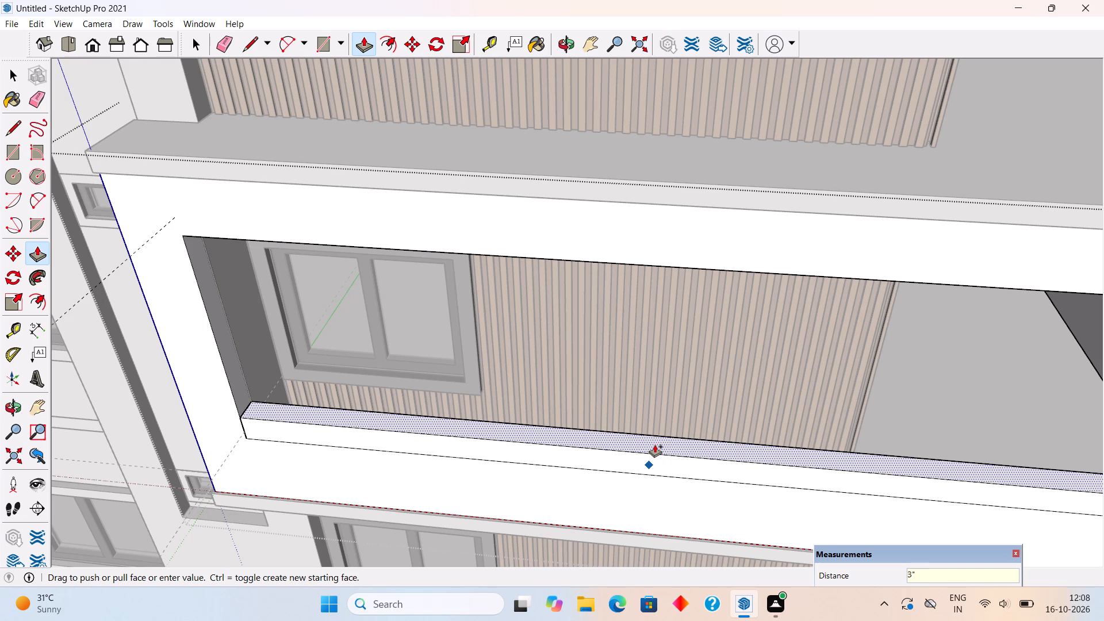
scroll(655, 445, "down", 2)
middle_click_drag(526, 331, 562, 250)
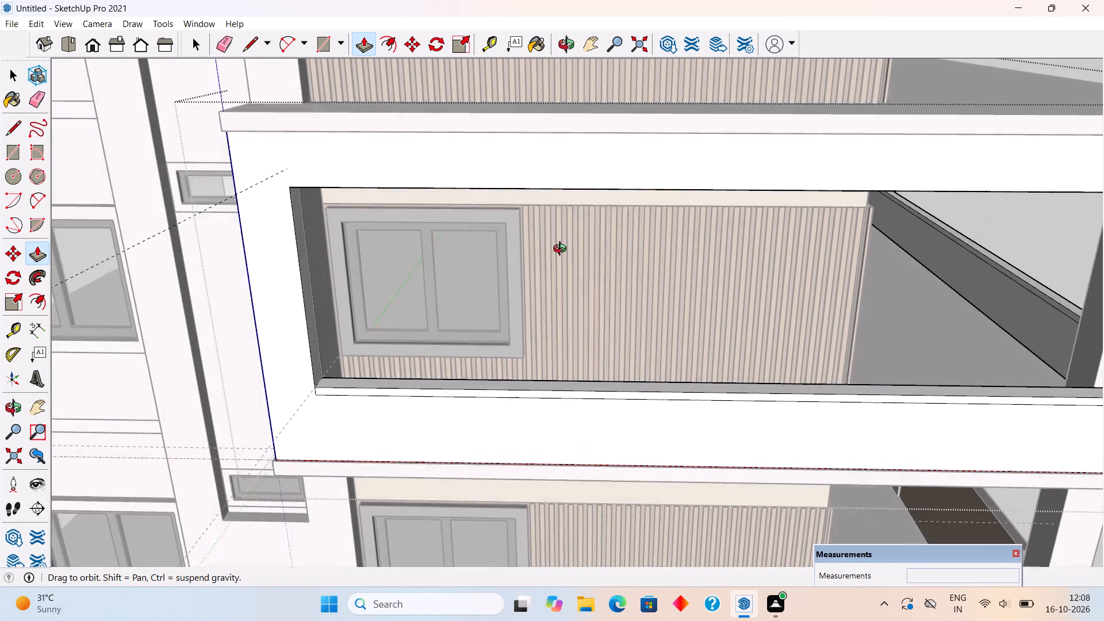
middle_click_drag(562, 250, 336, 220)
scroll(306, 223, "down", 3)
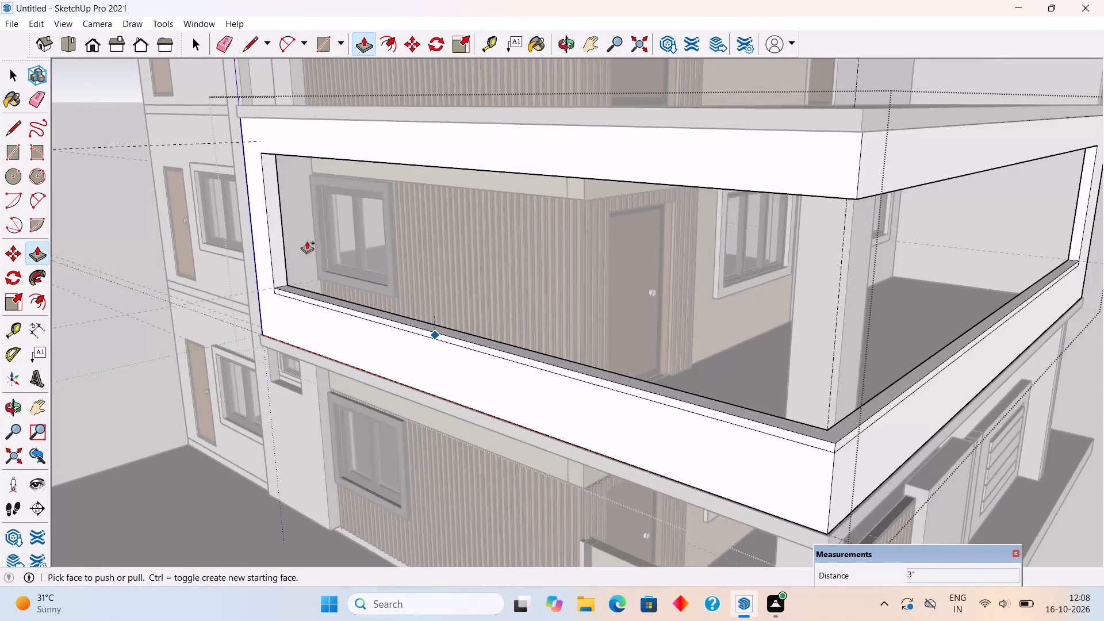
scroll(379, 341, "down", 2)
key("space")
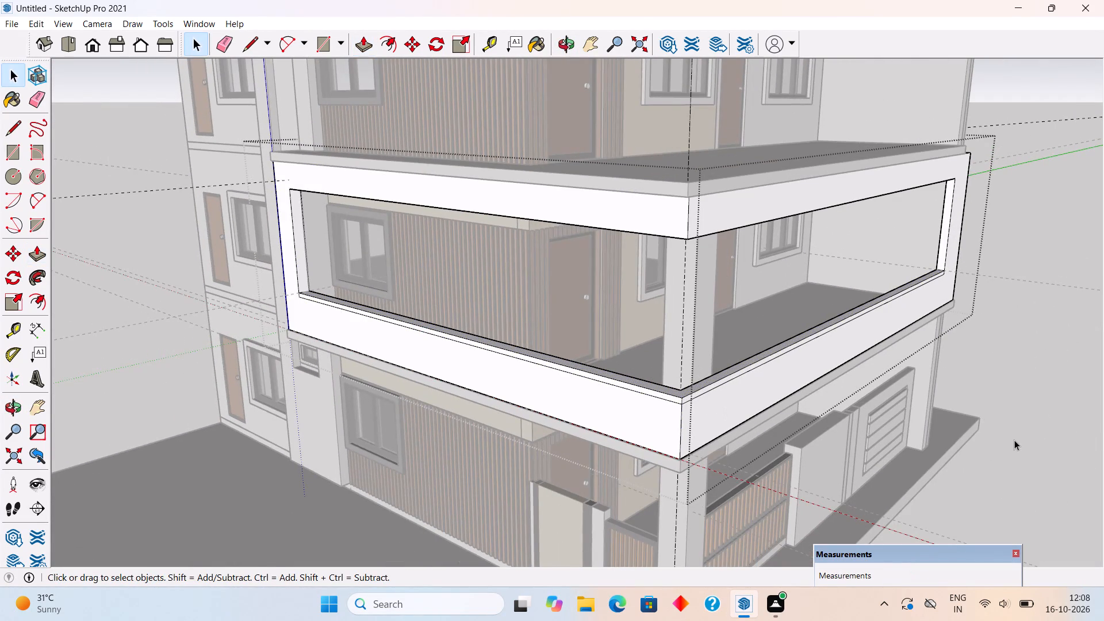
left_click(1015, 439)
Examine the first-floor balcony's parapet band and frame opening from the front and the corner.
middle_click_drag(692, 428, 925, 382)
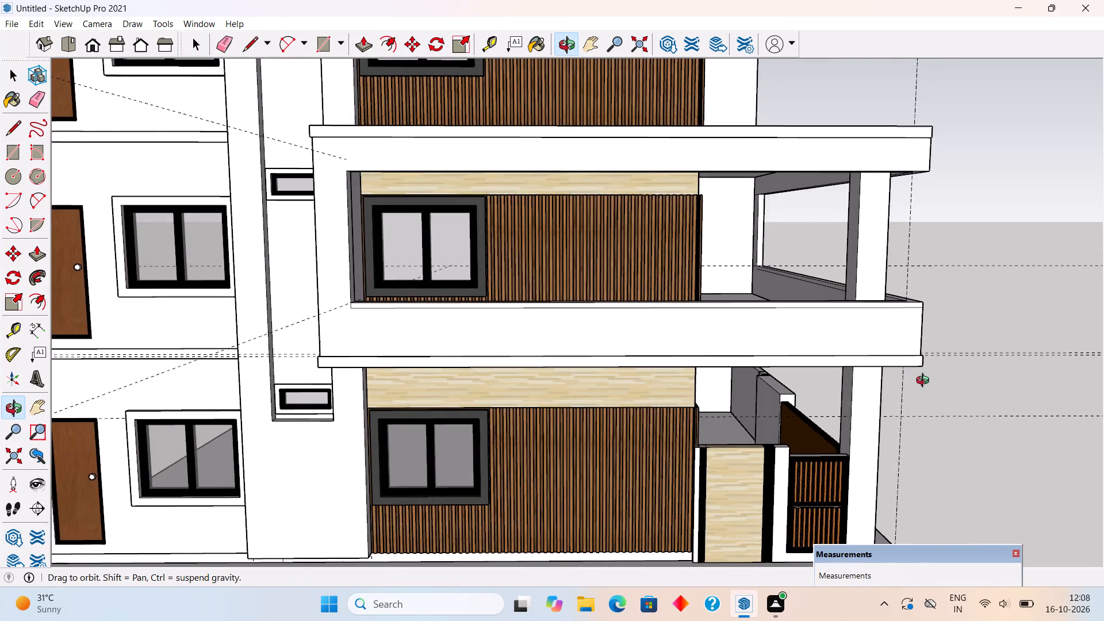
middle_click_drag(925, 382, 946, 386)
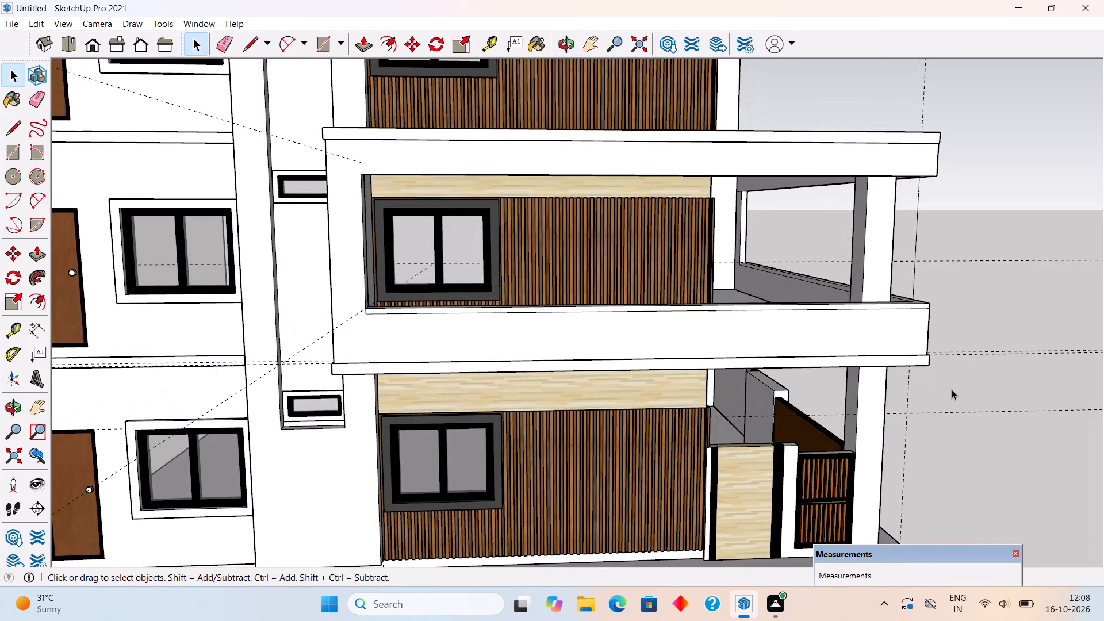
scroll(952, 389, "up", 2)
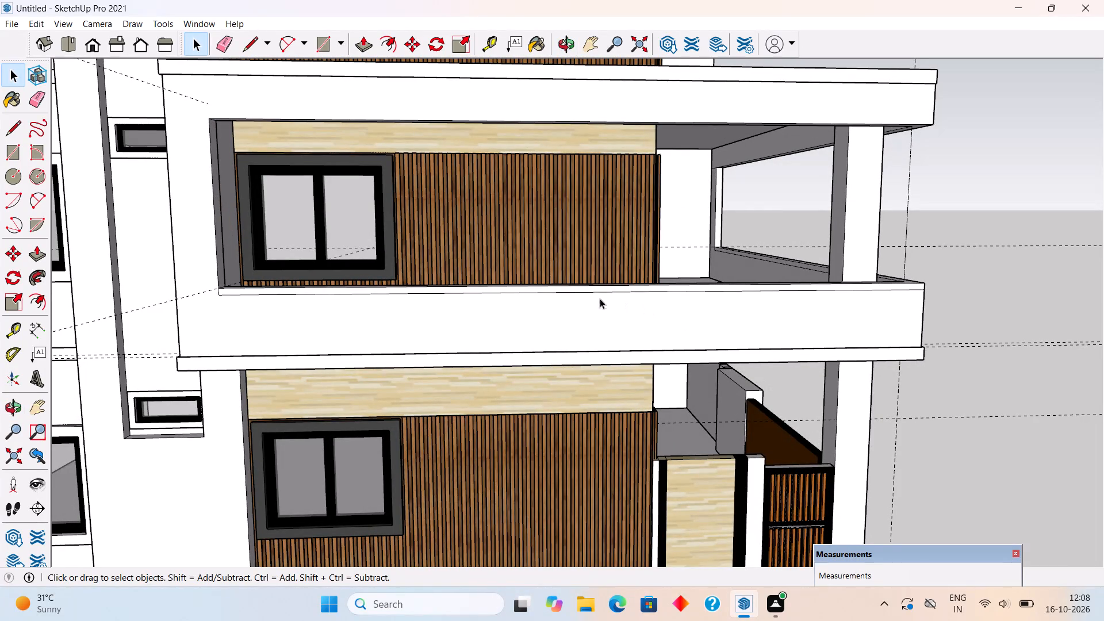
middle_click_drag(431, 320, 313, 333)
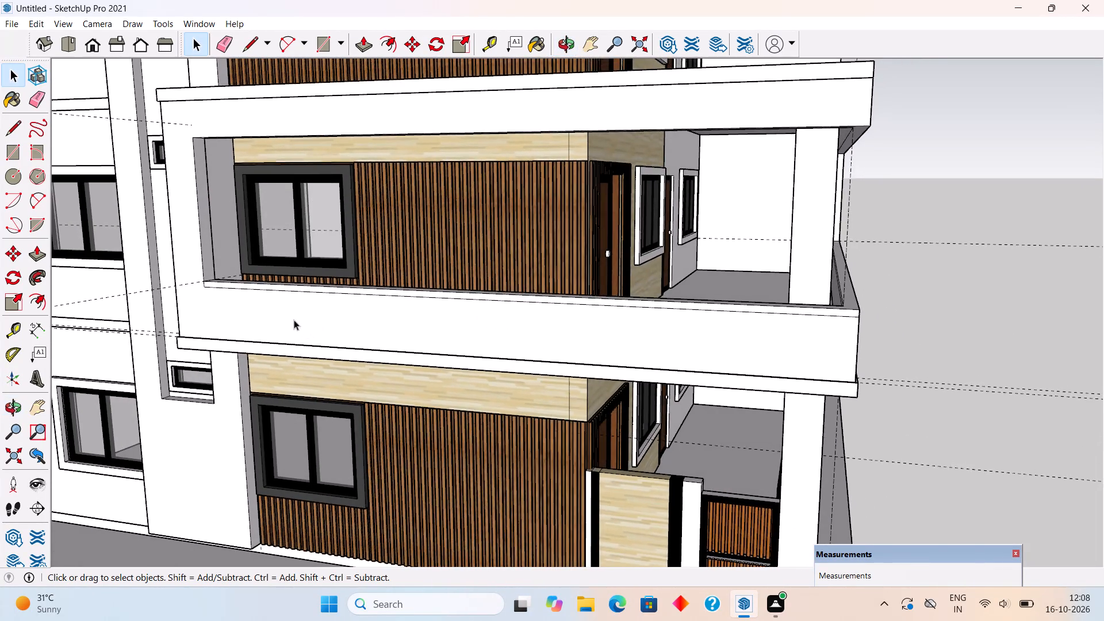
scroll(289, 316, "down", 2)
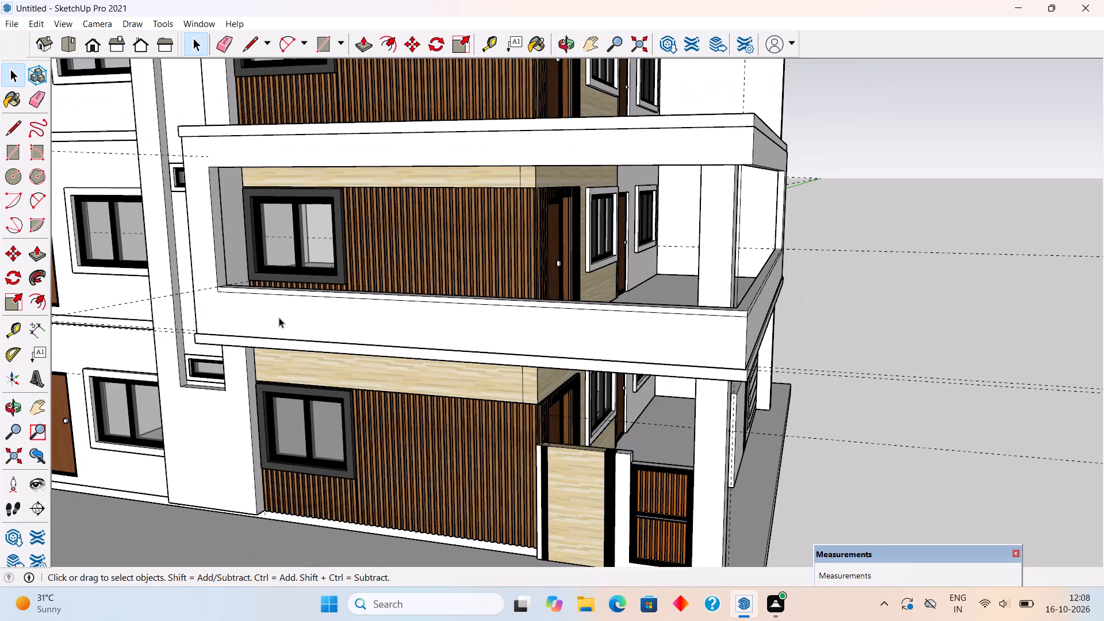
middle_click_drag(407, 348, 520, 393)
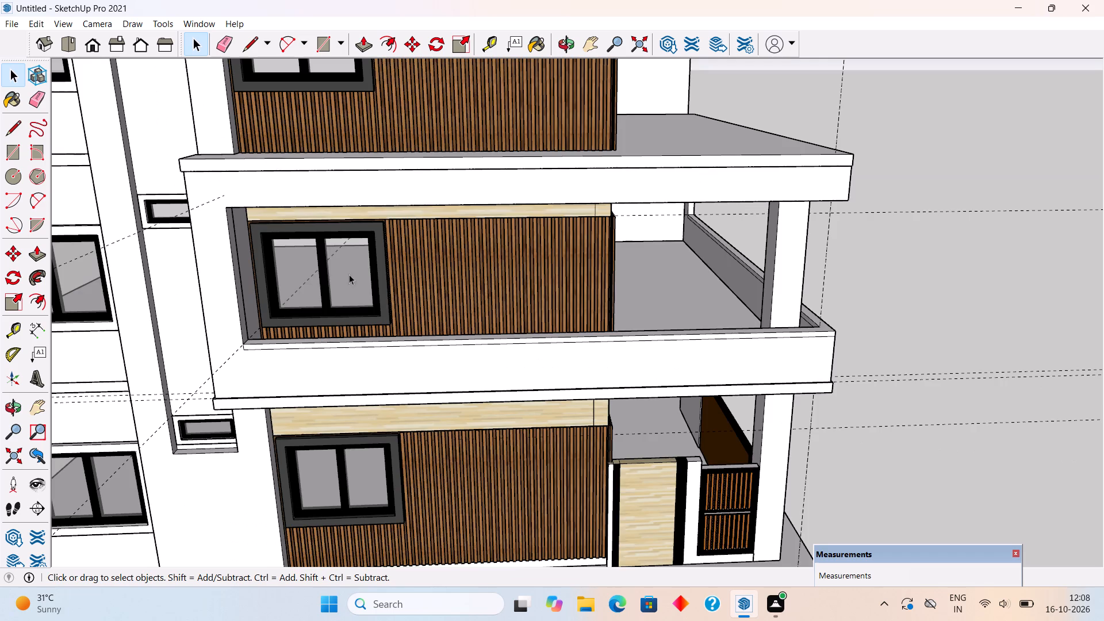
scroll(298, 252, "up", 3)
scroll(289, 289, "down", 3)
middle_click_drag(402, 331, 251, 326)
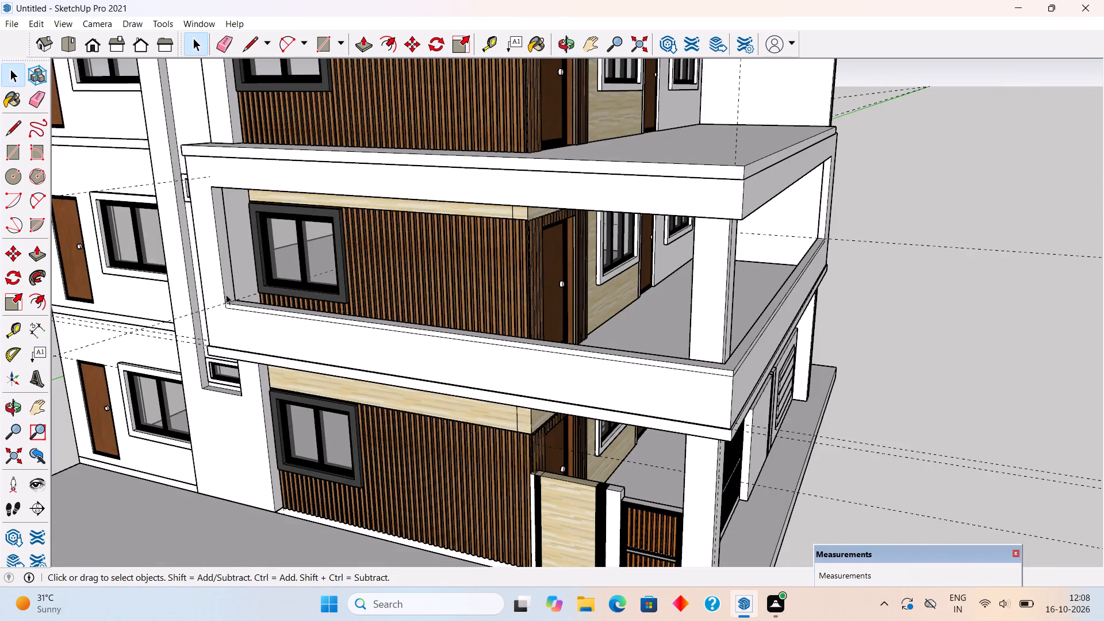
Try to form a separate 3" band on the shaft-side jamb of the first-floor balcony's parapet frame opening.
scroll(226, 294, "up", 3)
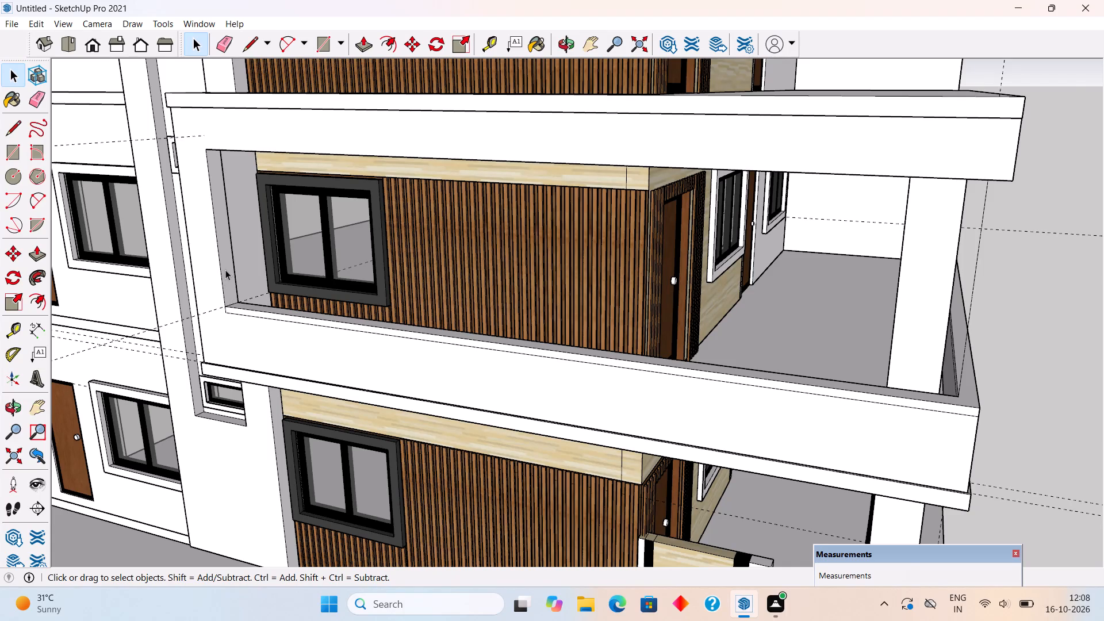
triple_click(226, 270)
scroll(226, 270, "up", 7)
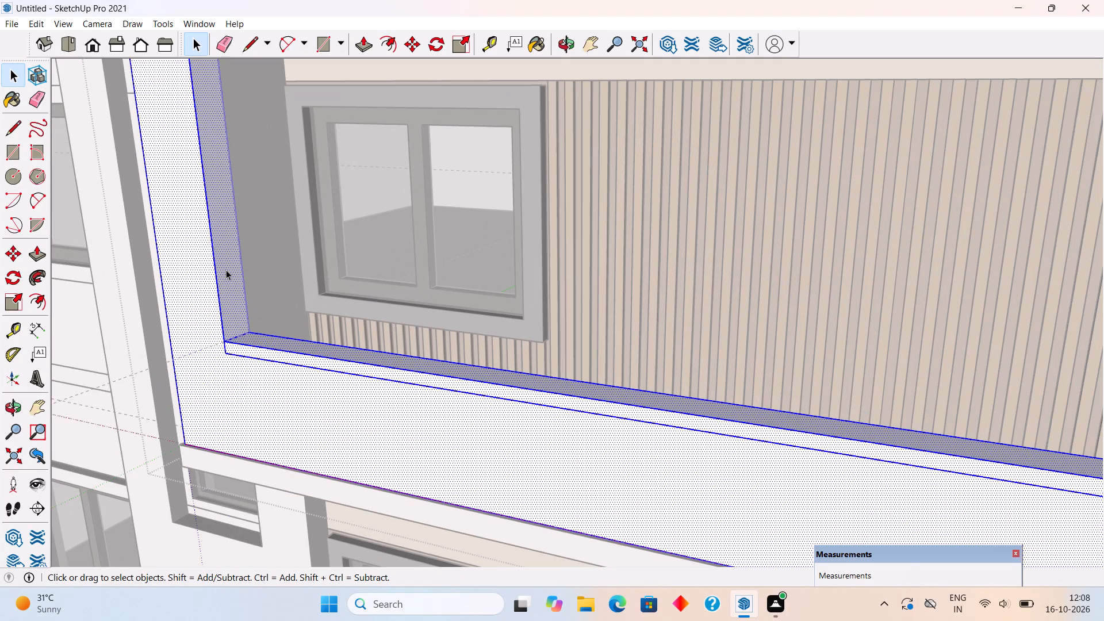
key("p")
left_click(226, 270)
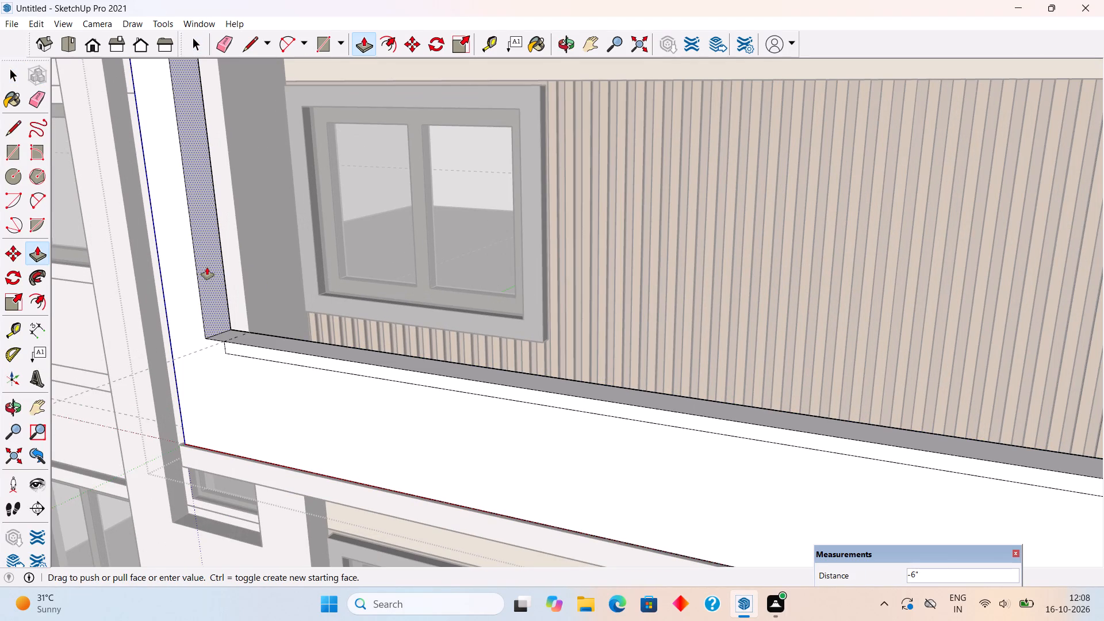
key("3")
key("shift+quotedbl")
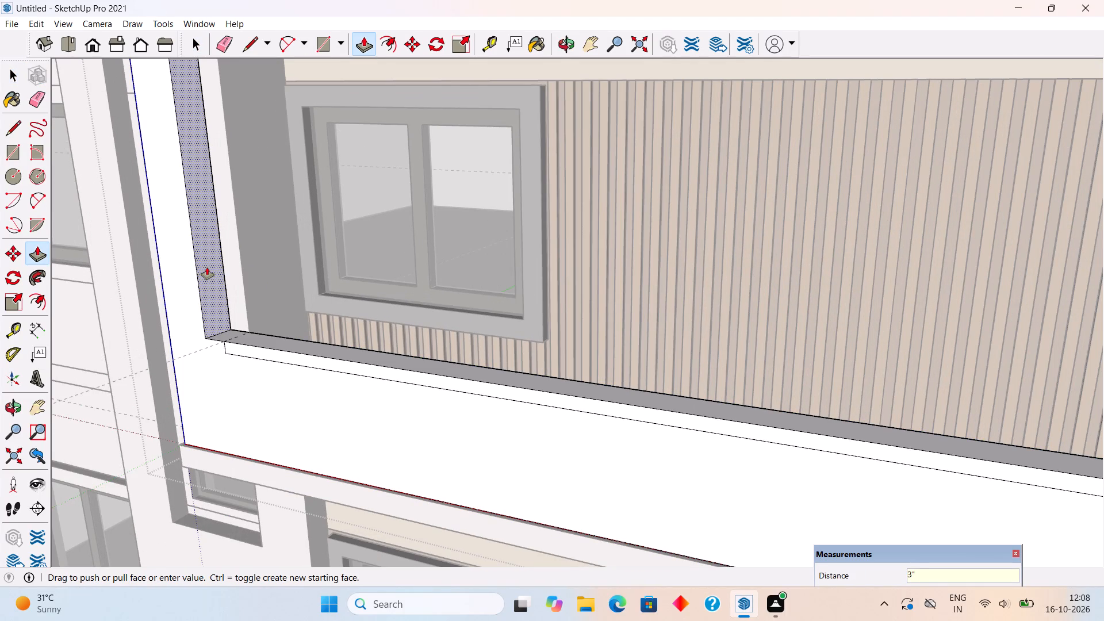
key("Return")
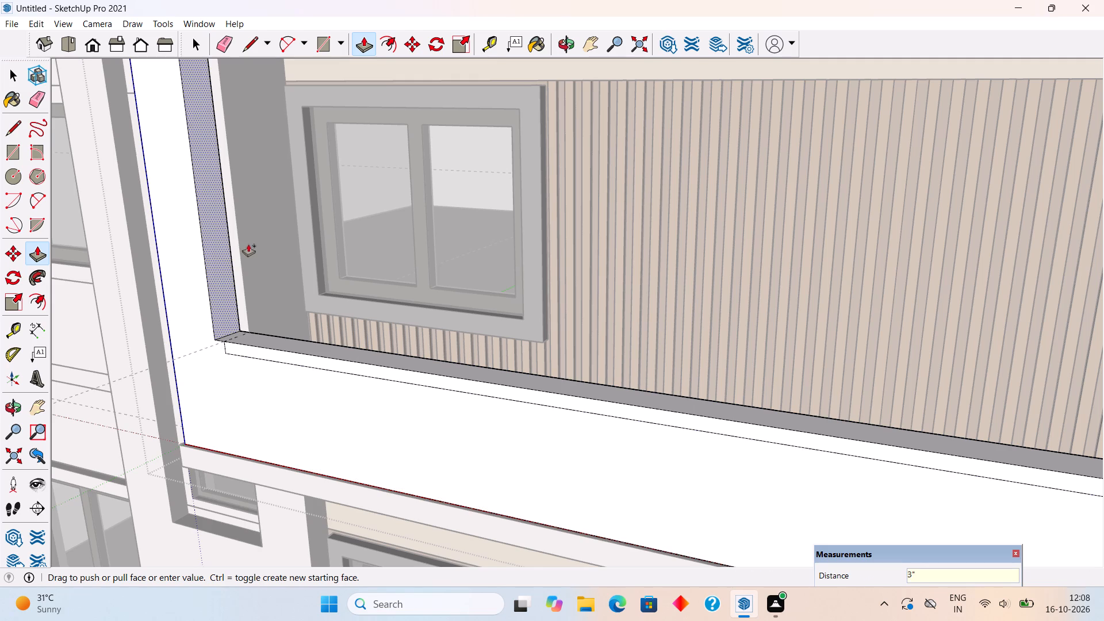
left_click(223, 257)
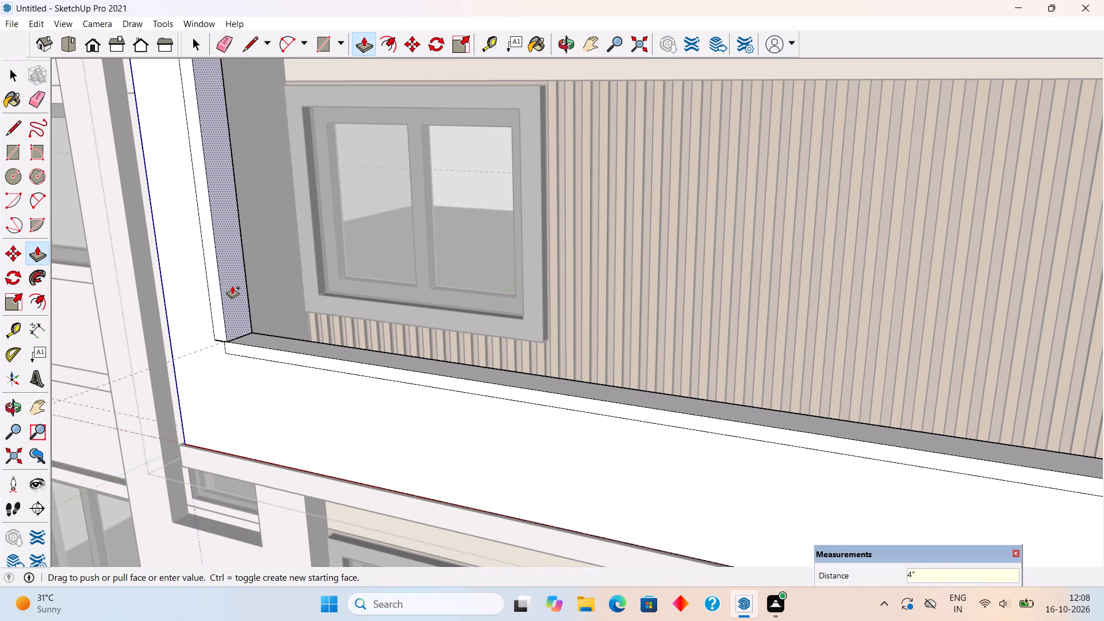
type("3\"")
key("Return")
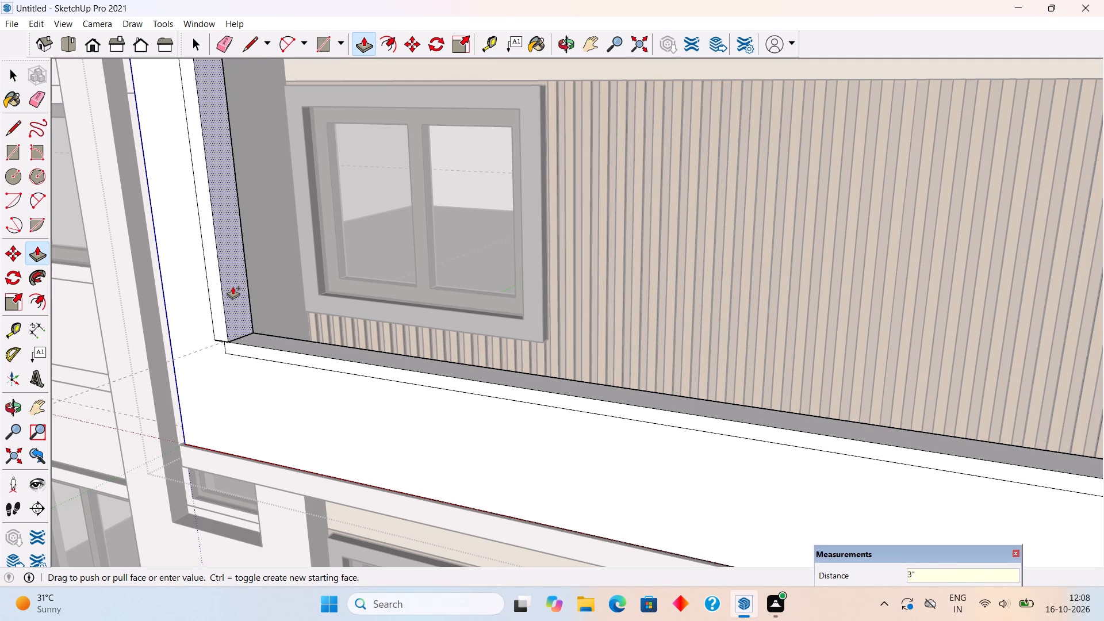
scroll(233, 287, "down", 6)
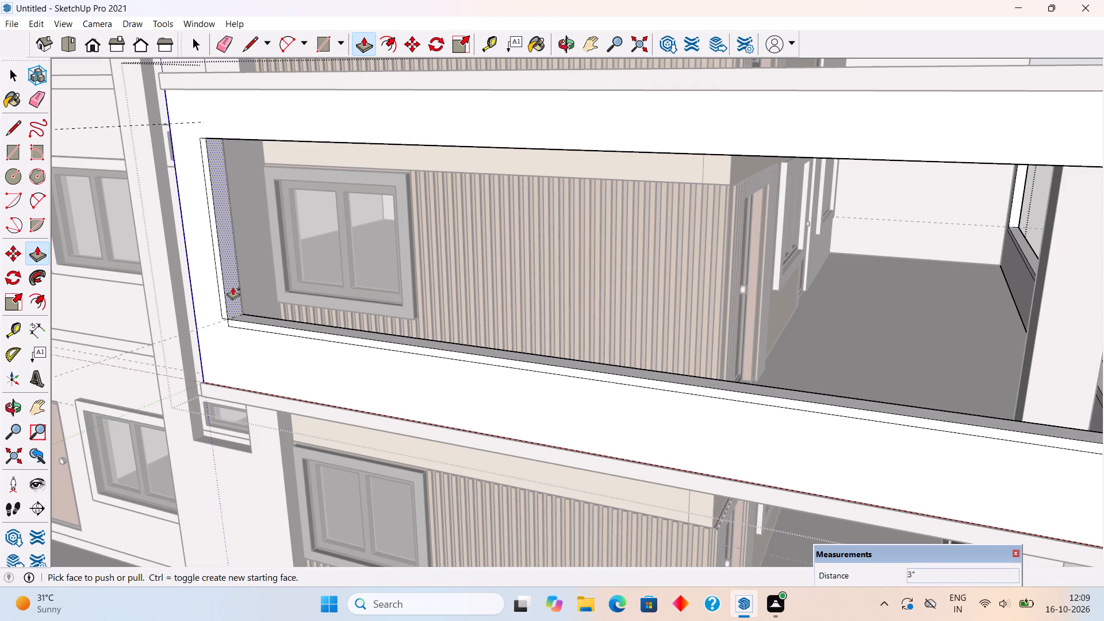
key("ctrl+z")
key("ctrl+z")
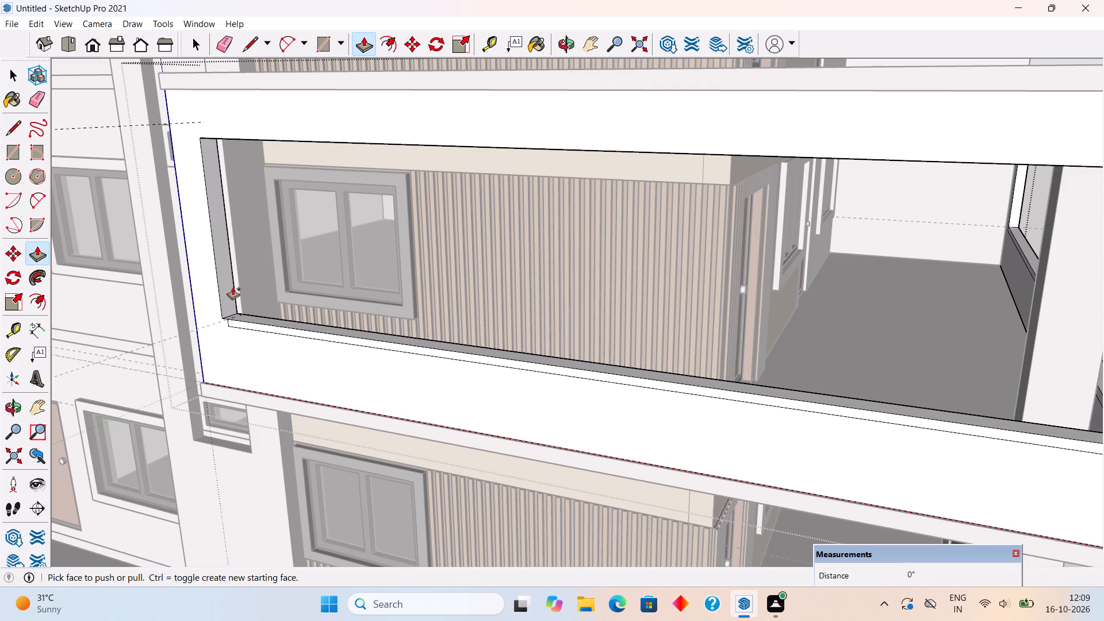
Push/Pull the underside of the parapet frame's upper beam up 5" above the first-floor balcony opening.
scroll(233, 287, "down", 4)
middle_click_drag(275, 251, 338, 169)
scroll(338, 169, "down", 10)
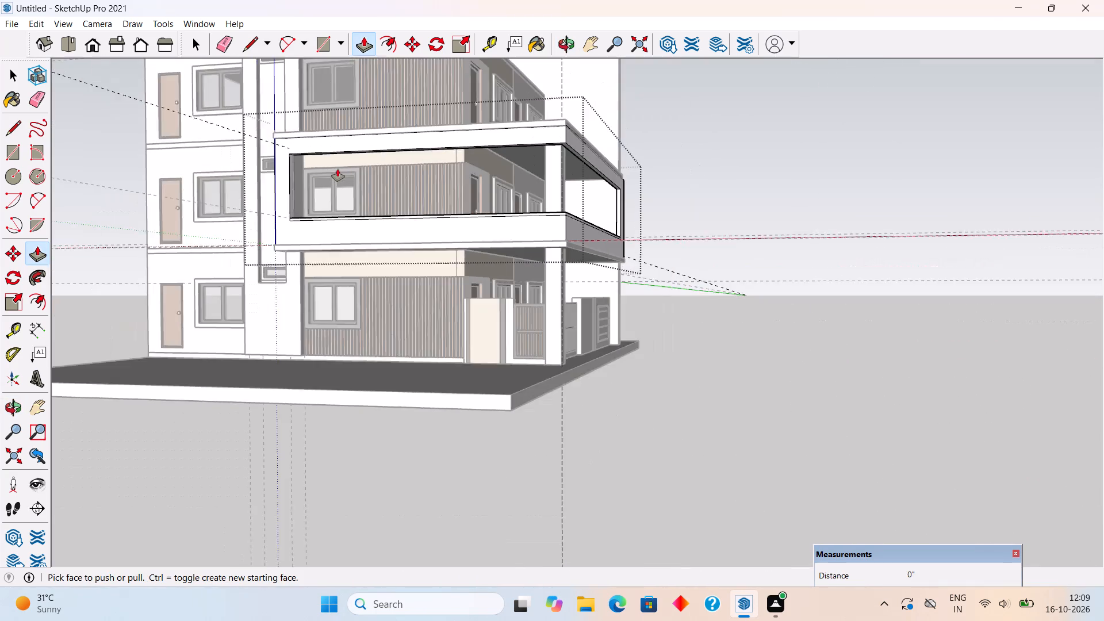
scroll(421, 94, "up", 5)
middle_click_drag(438, 166, 482, 62)
scroll(506, 127, "up", 4)
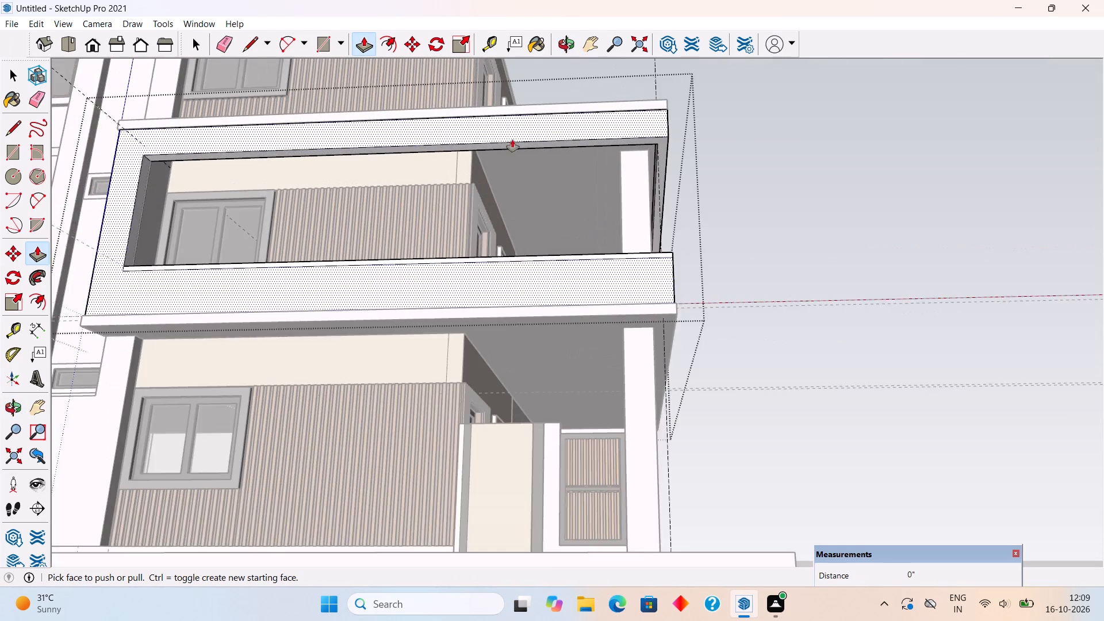
left_click(515, 145)
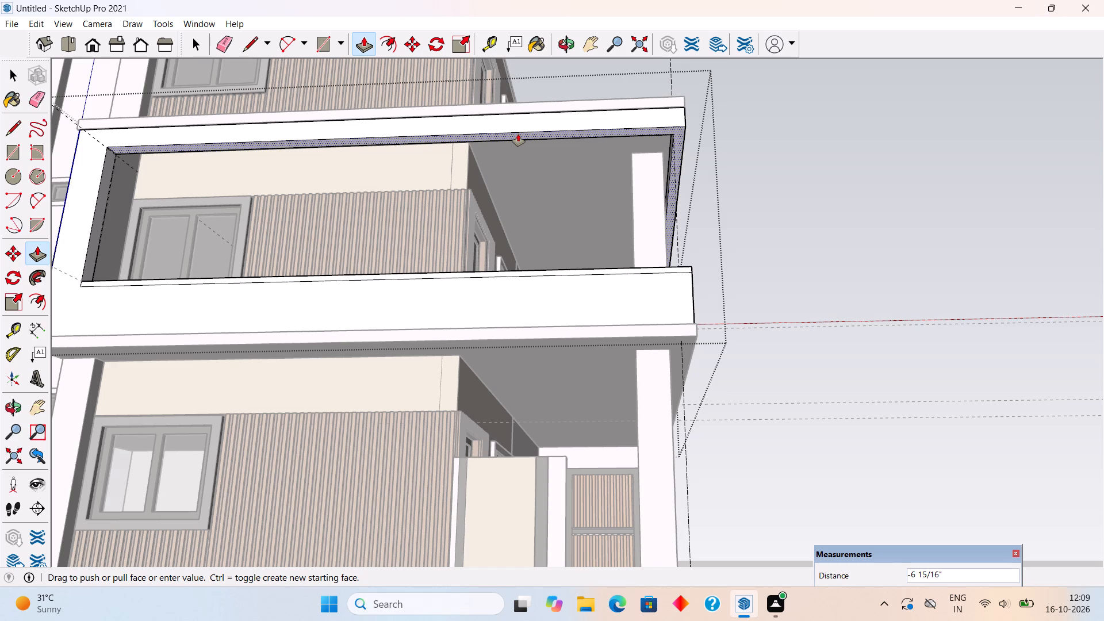
key("4")
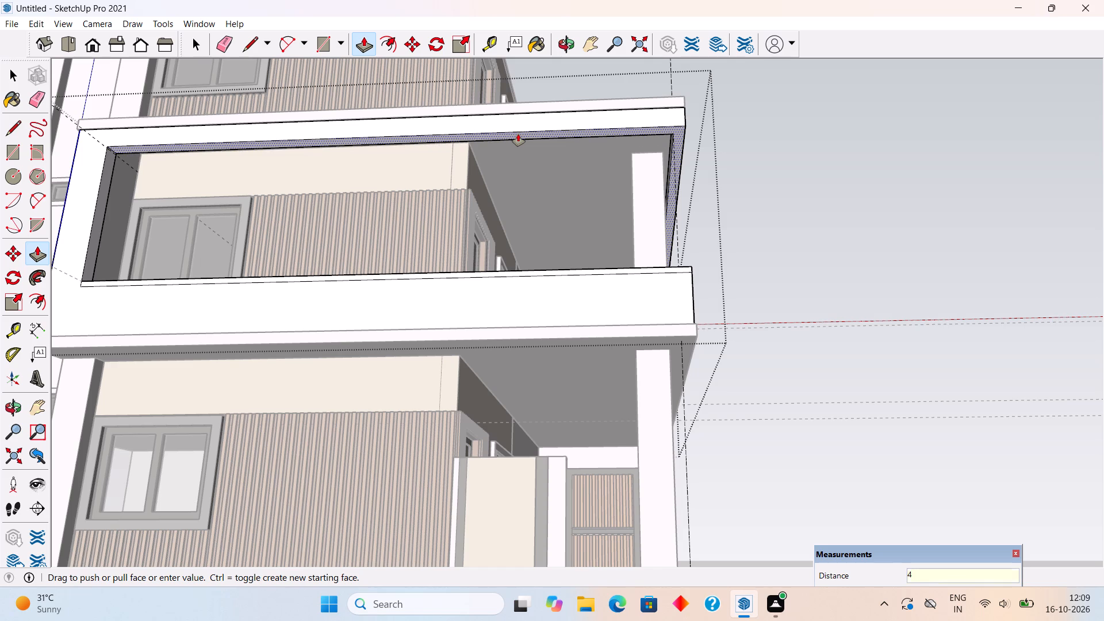
key("BackSpace")
type("5\"")
key("Return")
Push/Pull the raised beam underside down 3" from a new starting face to form a separate lower band, and close the group.
scroll(518, 151, "up", 4)
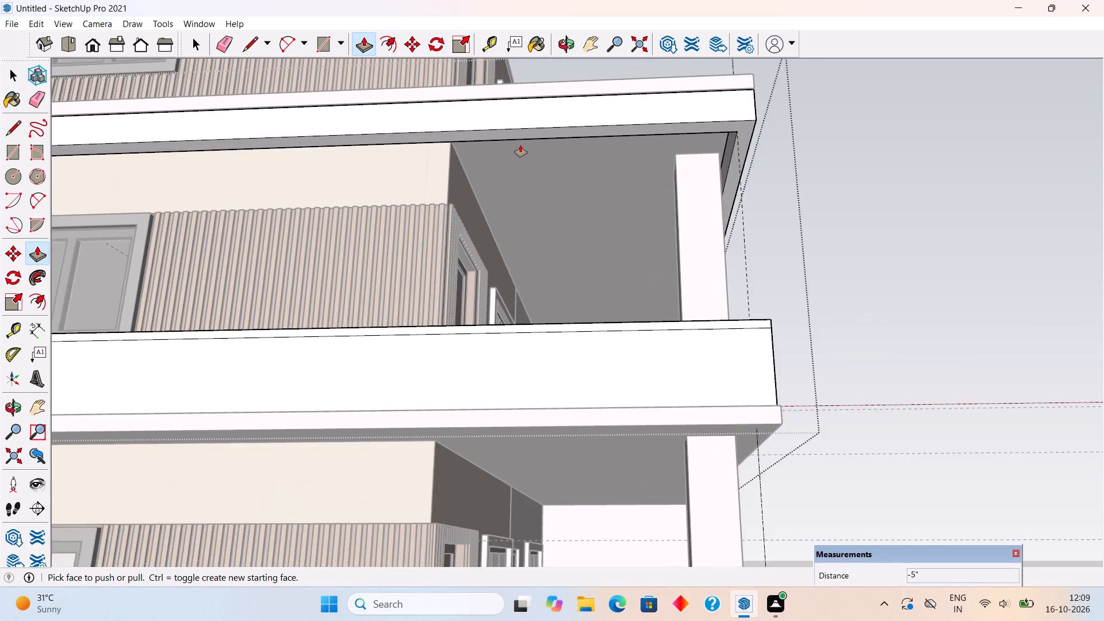
left_click(529, 128)
left_click(529, 128, "ctrl")
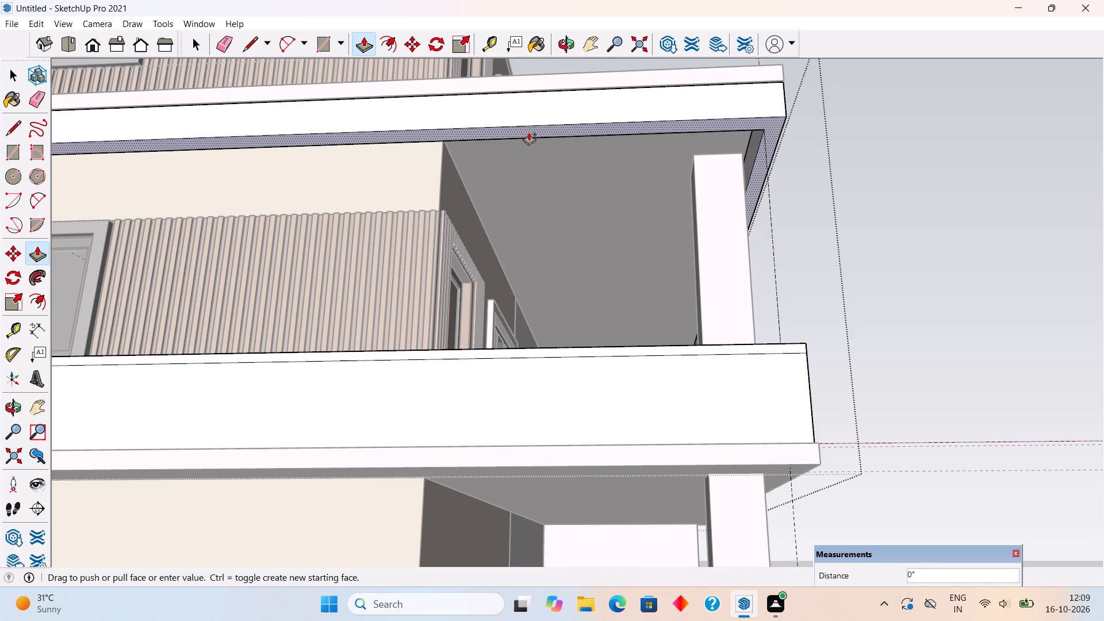
type("3\"")
key("Return")
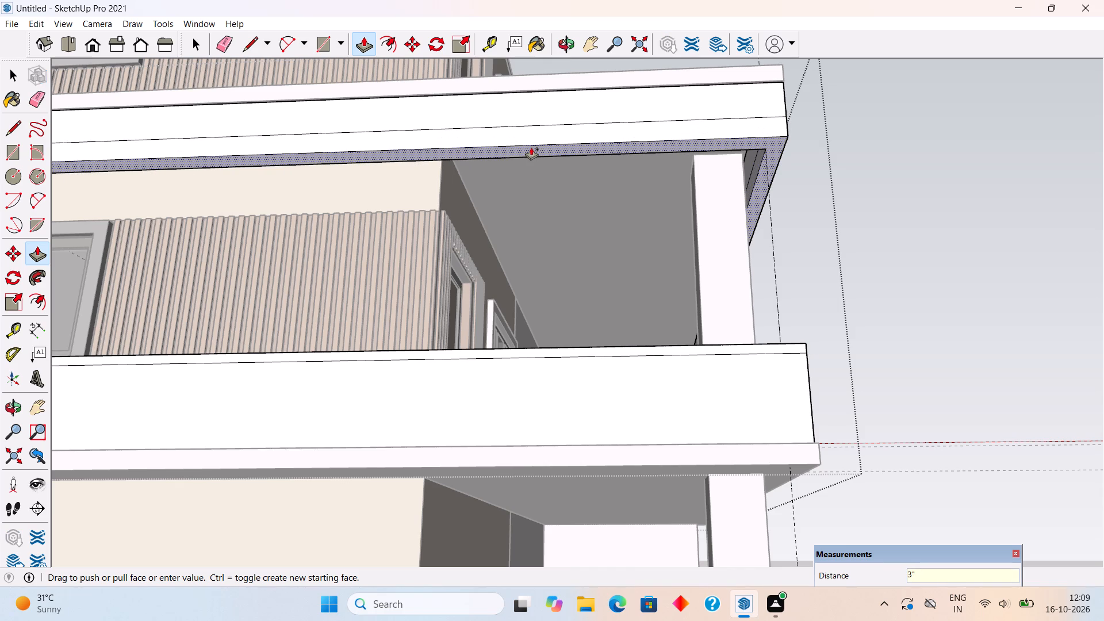
key("space")
scroll(535, 157, "down", 9)
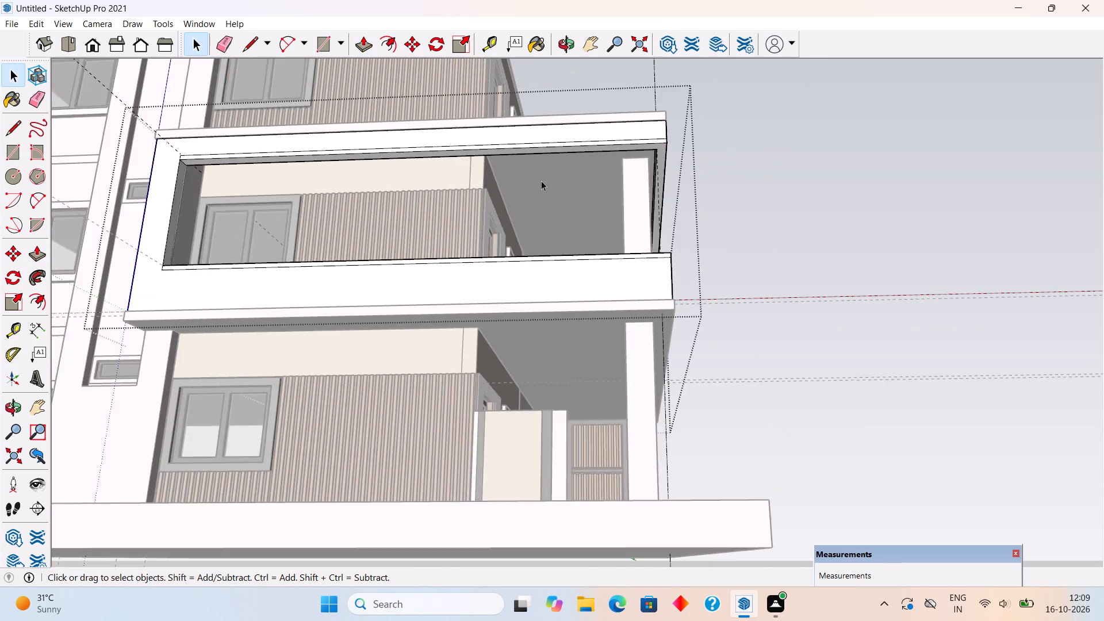
scroll(541, 181, "down", 2)
left_click(668, 133)
Place a vertical guide 3' in from the balcony's outer corner on the slatted-wall side of the upper beam.
middle_click_drag(589, 158, 616, 308)
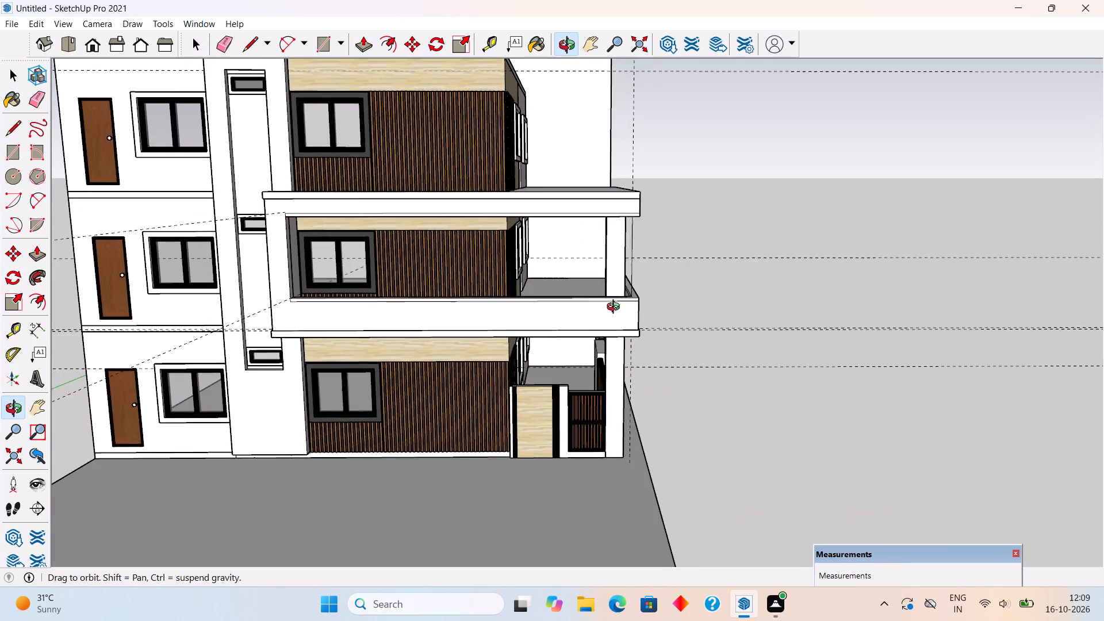
middle_click_drag(616, 308, 620, 317)
scroll(620, 317, "up", 6)
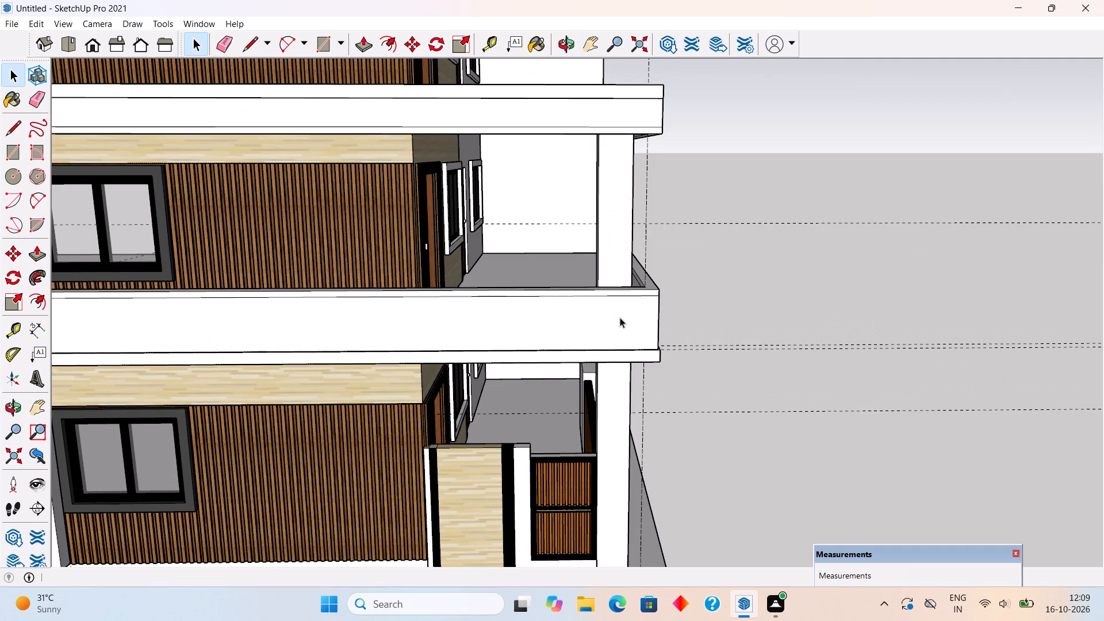
middle_click_drag(636, 323, 670, 380)
scroll(670, 380, "up", 3)
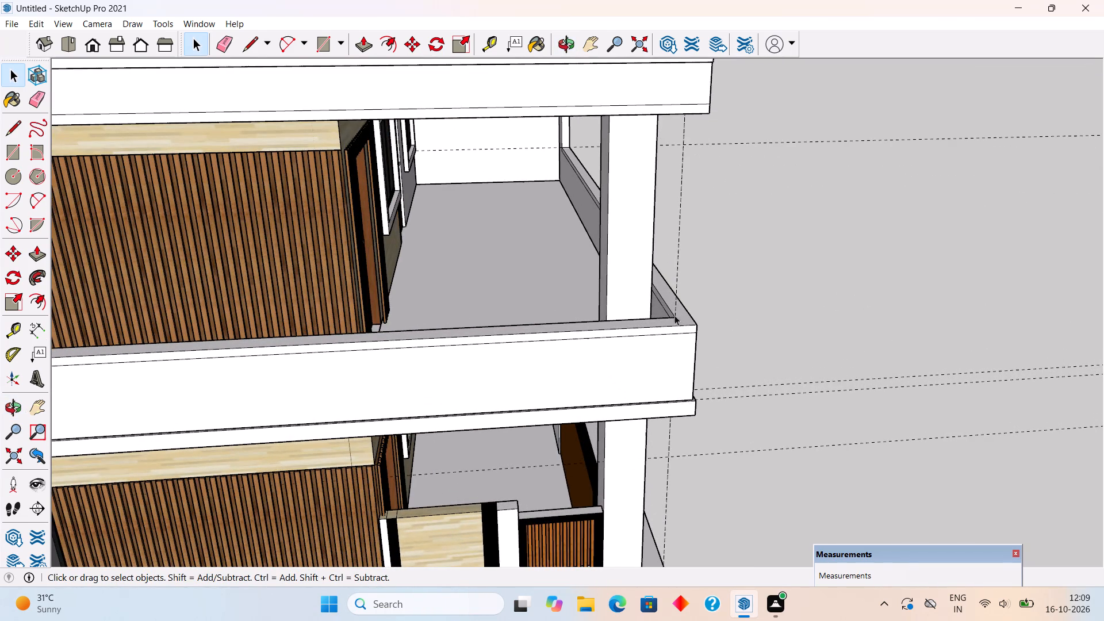
key("r")
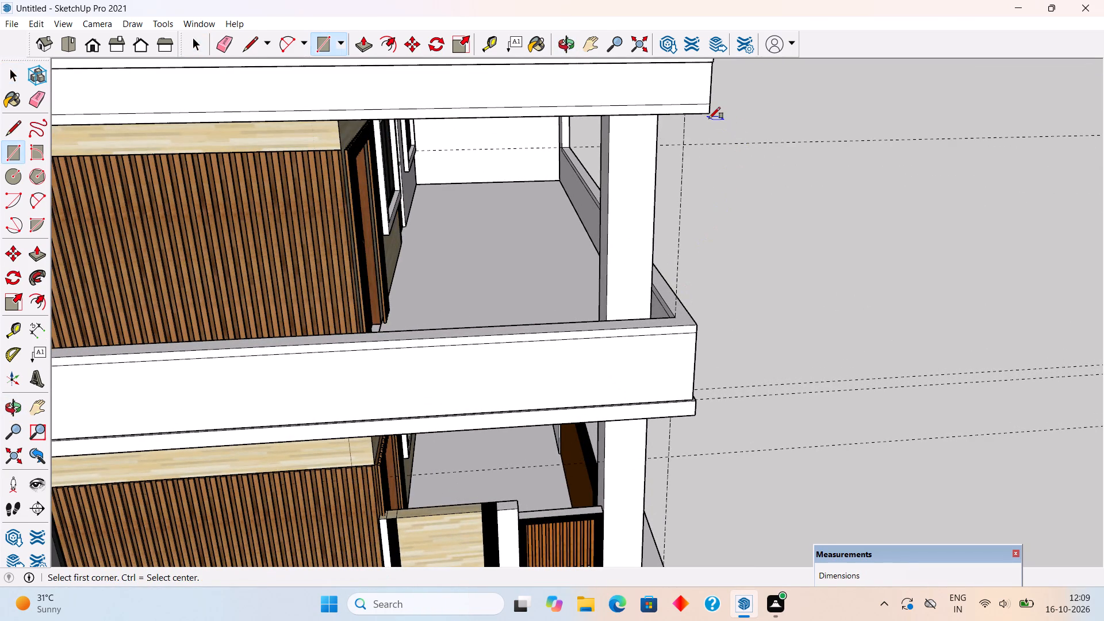
key("space")
type("t")
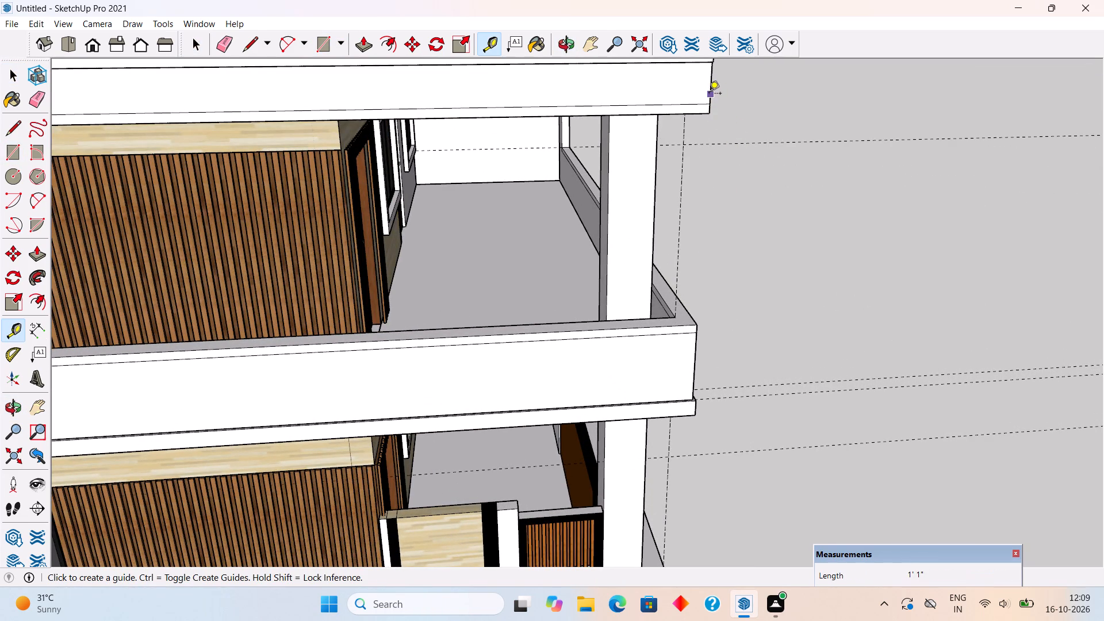
left_click(709, 94)
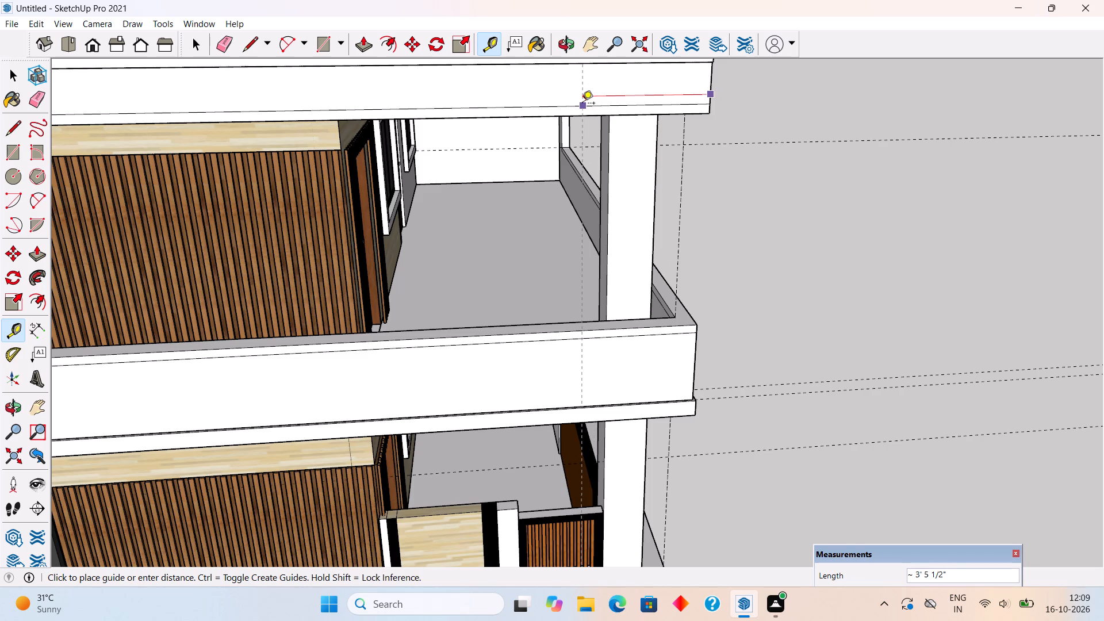
type("3'")
key("Return")
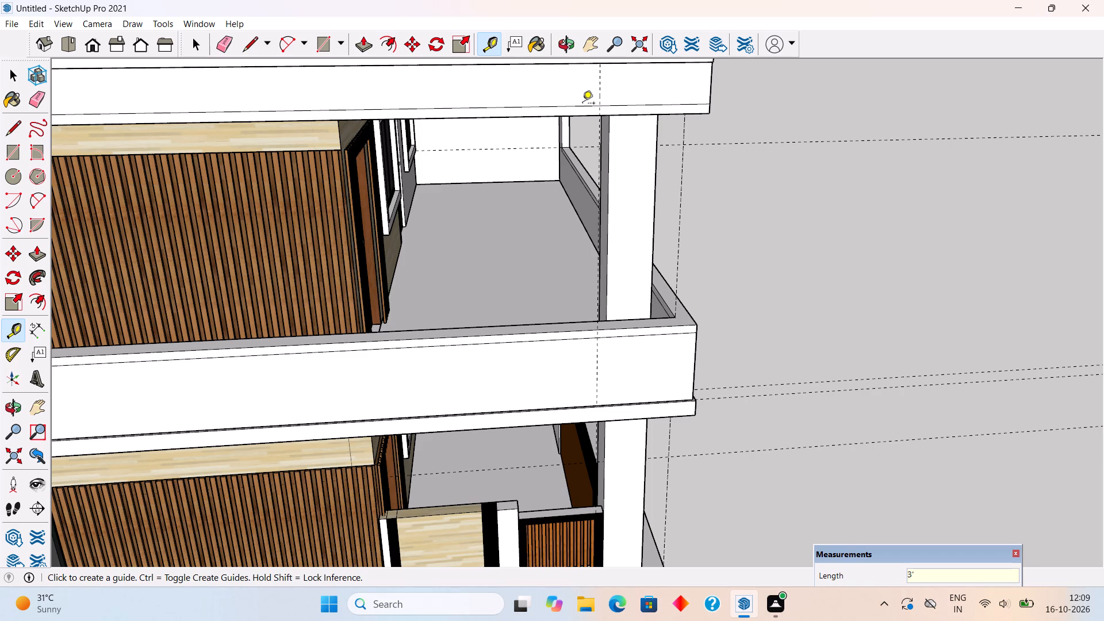
Draw a 3' wide rectangle filling the opening between the guide and the outer corner, from beam underside to parapet top.
scroll(582, 104, "up", 4)
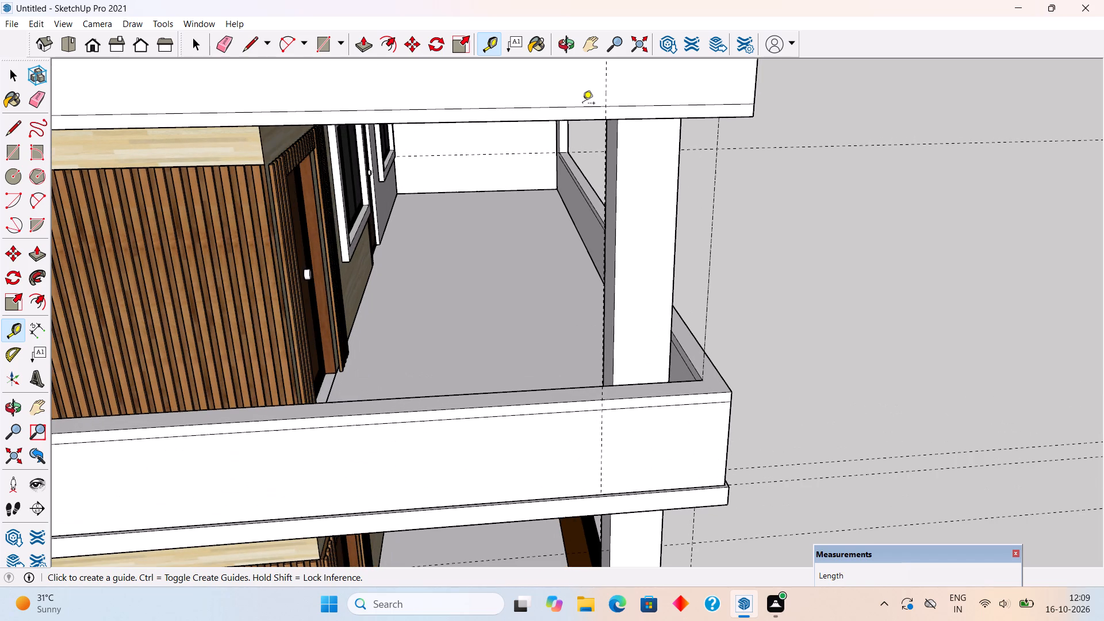
key("r")
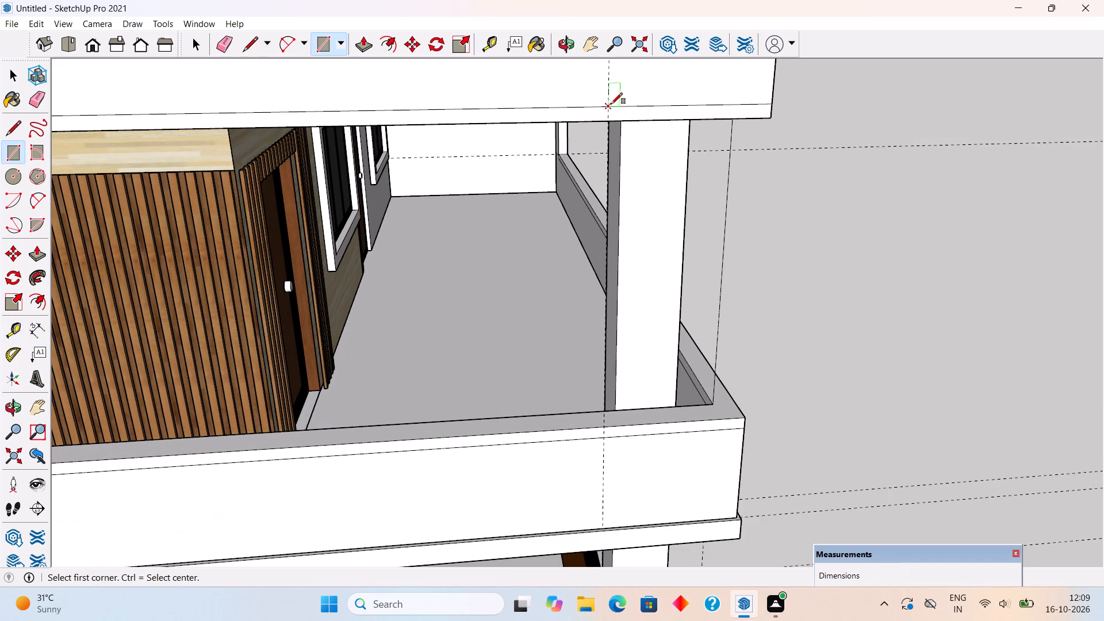
left_click(608, 123)
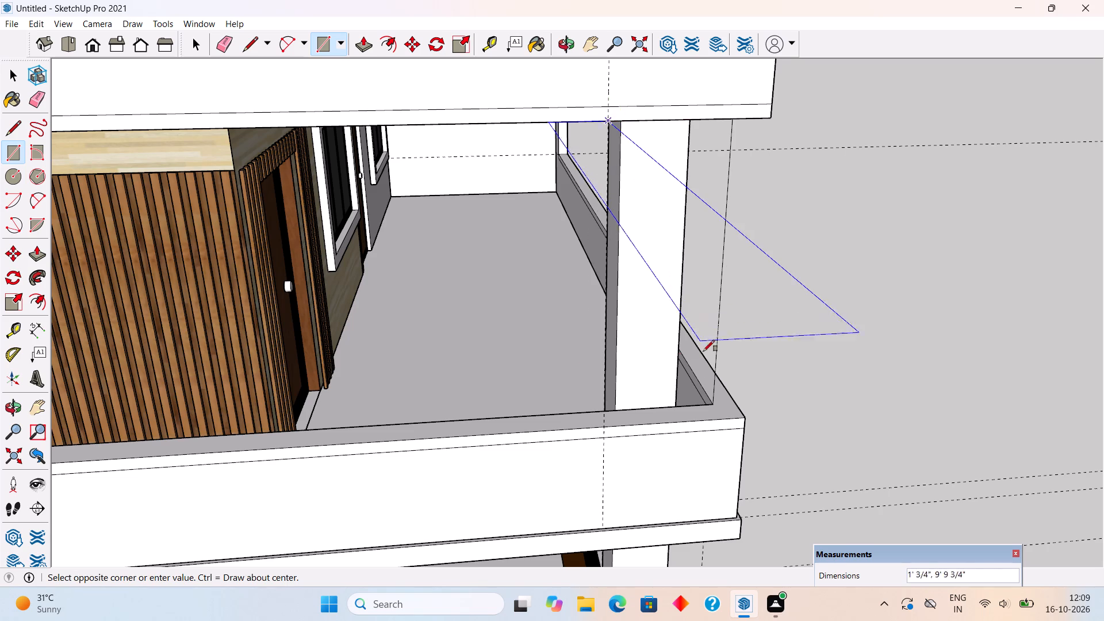
left_click(742, 419)
Place a vertical guide 3' in from the same outer corner on the balcony's adjoining face above the long gate.
middle_click_drag(815, 328, 683, 313)
scroll(684, 311, "down", 4)
middle_click_drag(682, 313, 363, 343)
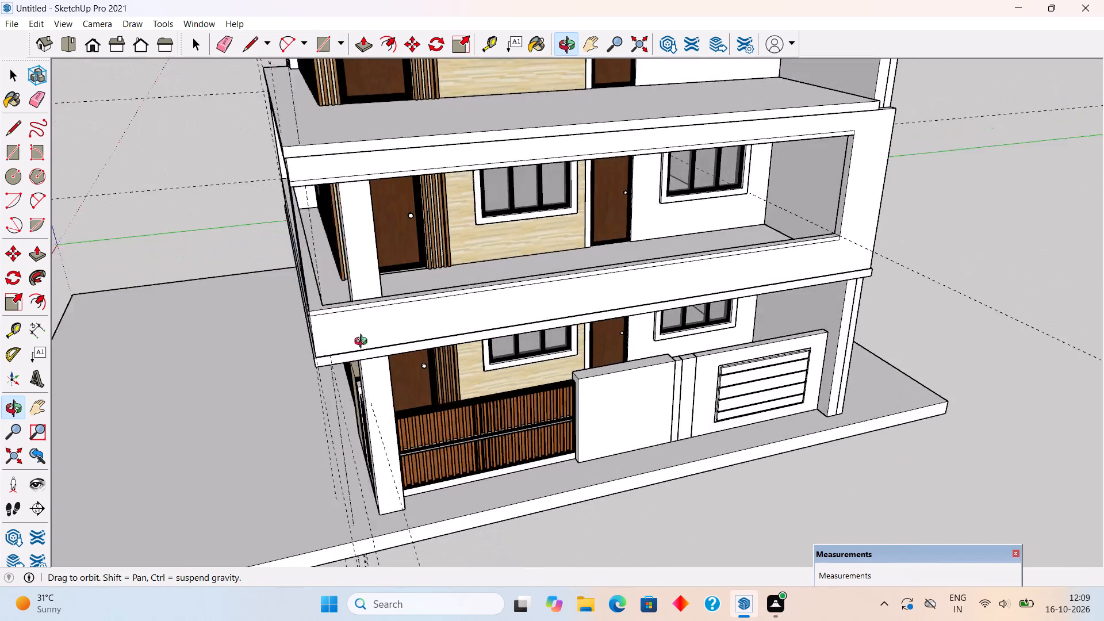
middle_click_drag(363, 343, 350, 325)
key("t")
scroll(295, 168, "up", 8)
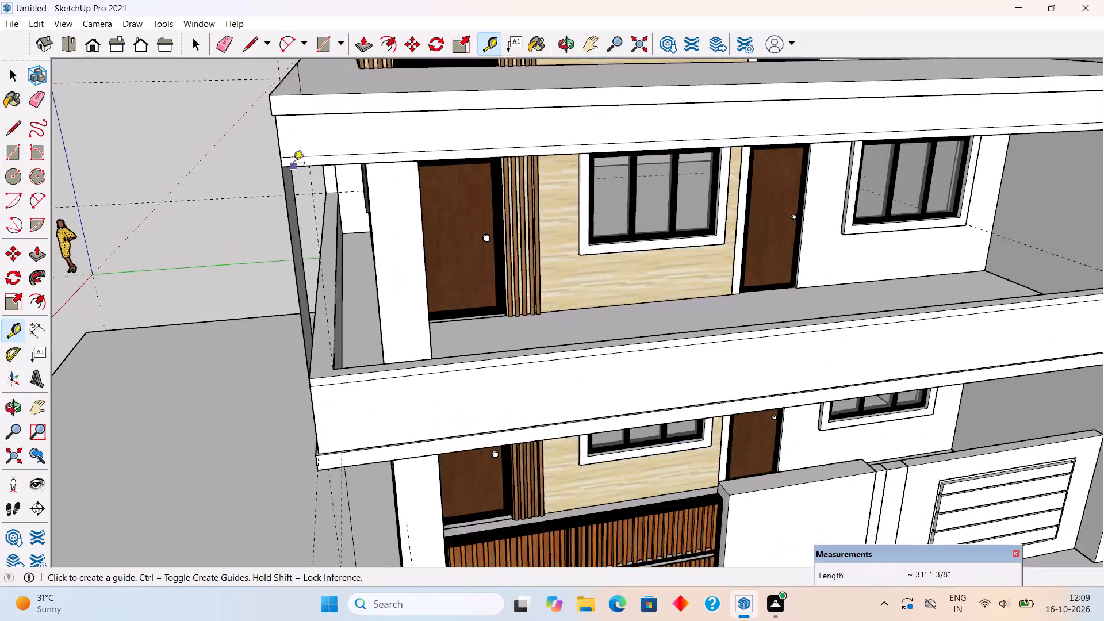
scroll(293, 164, "up", 2)
left_click(273, 141)
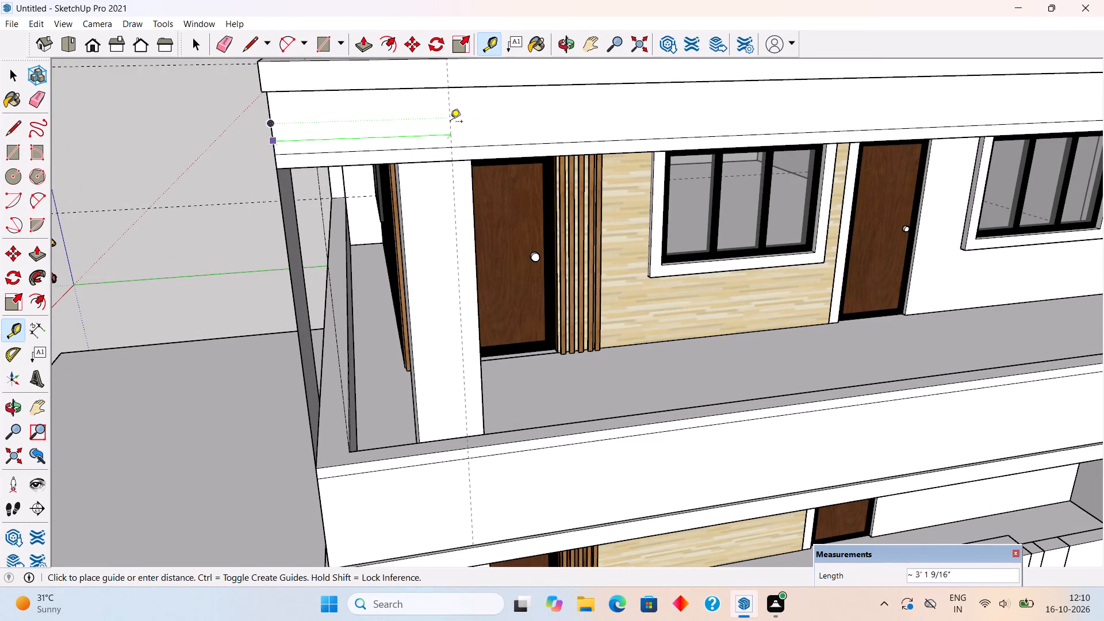
type("3'")
key("Return")
Draw a 6' 2" by 3' rectangle between the corner and that guide, from beam underside to parapet top.
key("r")
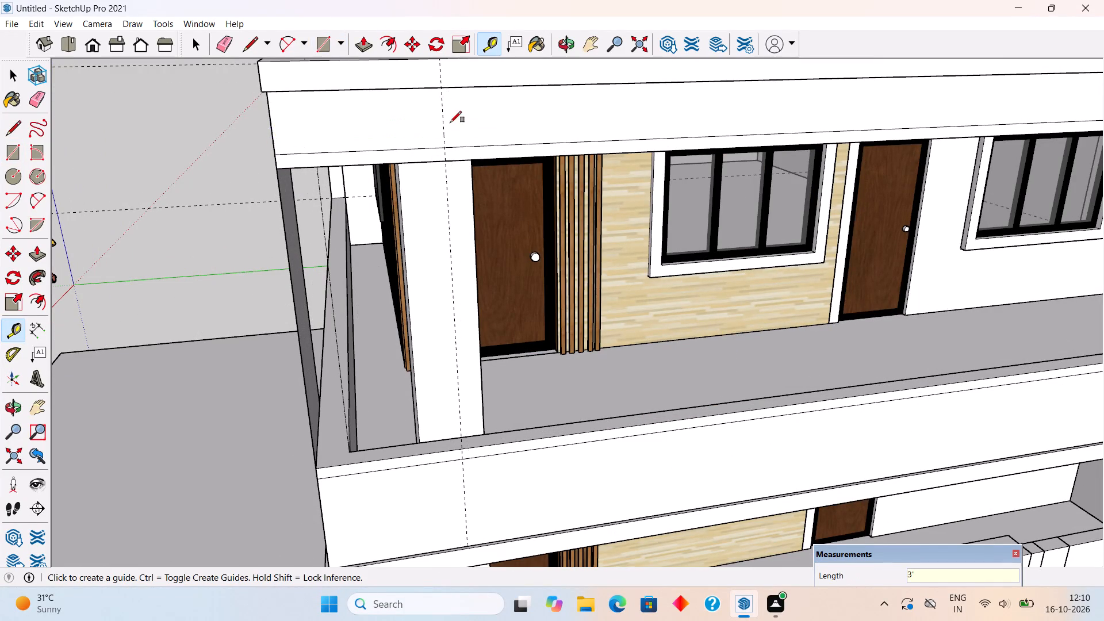
left_click(279, 171)
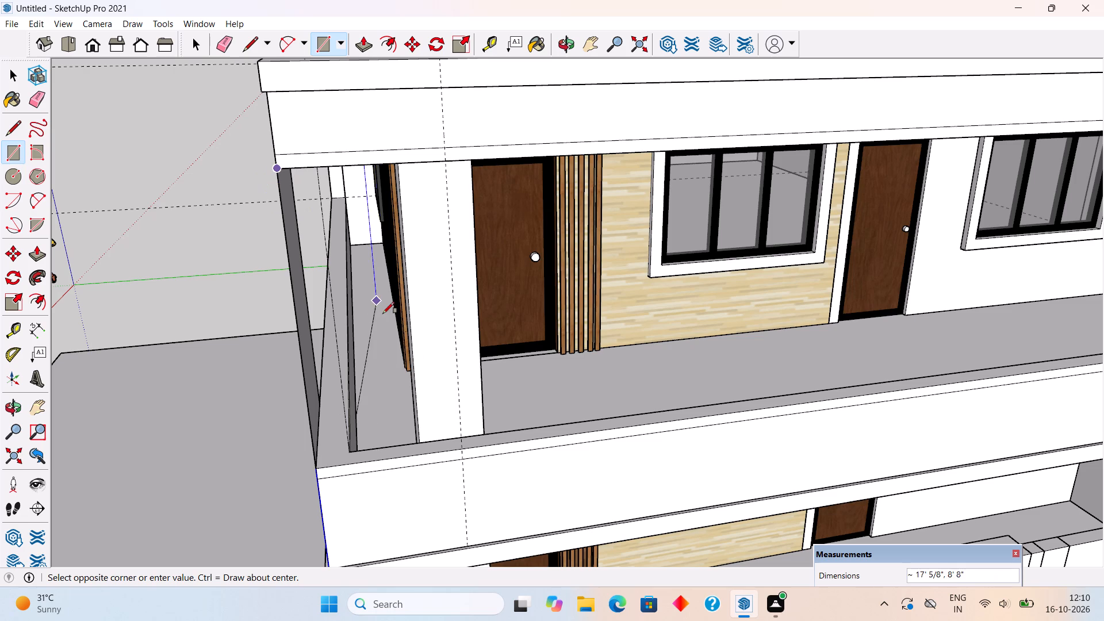
left_click(462, 451)
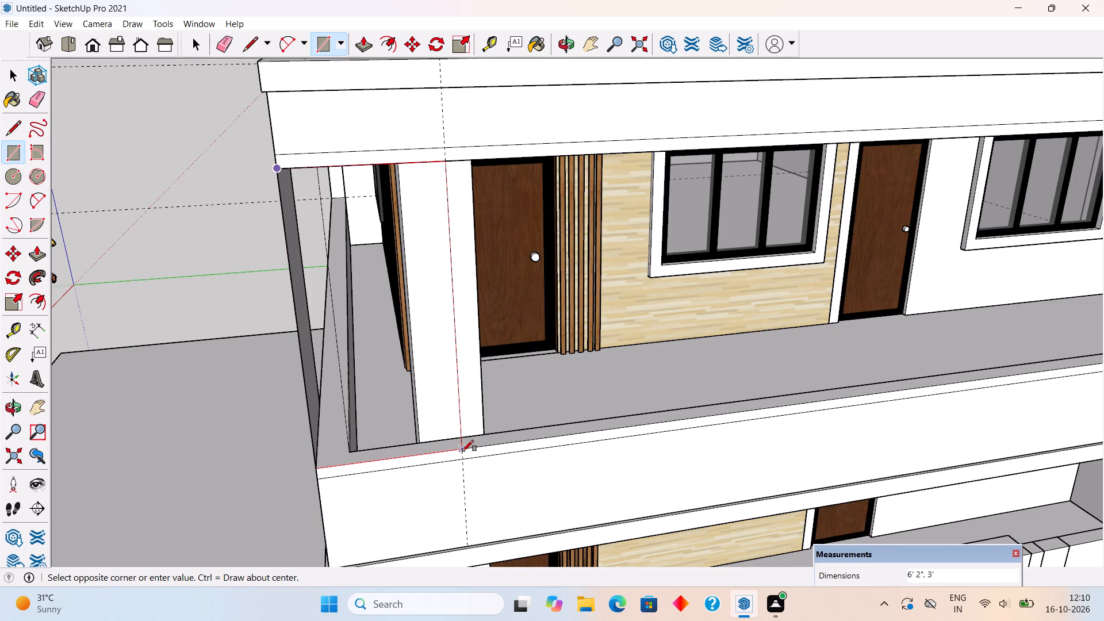
Examine the two corner panels of the first-floor balcony against the parapet and beam from around the building's corner.
scroll(462, 451, "down", 5)
middle_click_drag(261, 420, 508, 361)
scroll(508, 361, "down", 8)
scroll(687, 480, "up", 4)
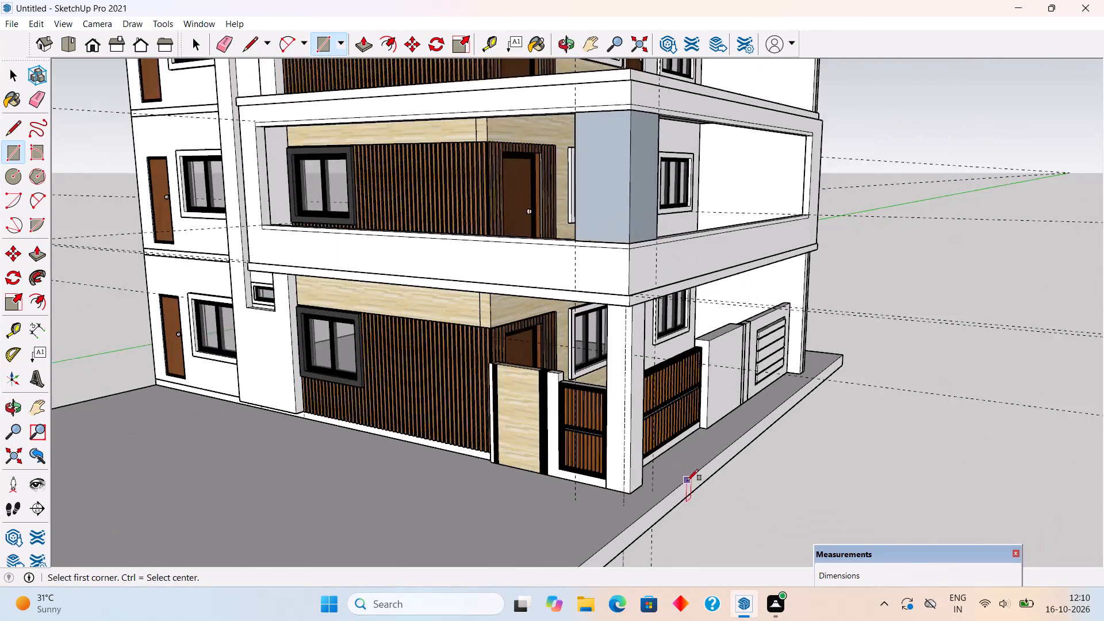
scroll(687, 481, "up", 2)
middle_click(693, 489)
scroll(693, 489, "down", 4)
middle_click_drag(694, 498, 731, 447)
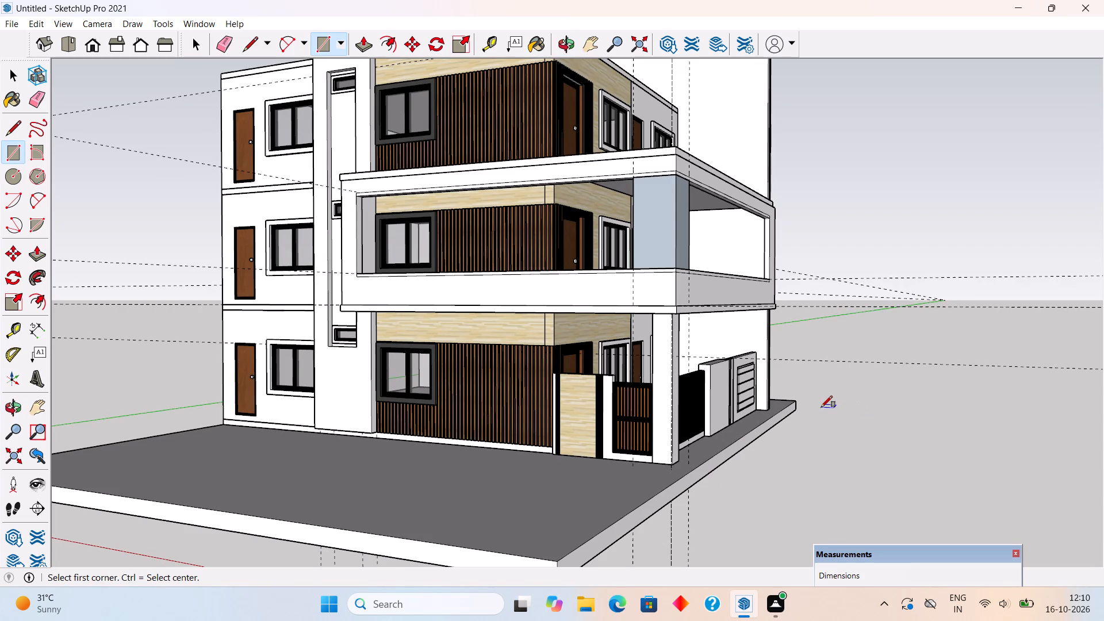
Examine the first-floor corner panels and the supporting corner column from both street-facing sides of the building.
scroll(821, 407, "down", 1)
middle_click_drag(821, 408, 1098, 530)
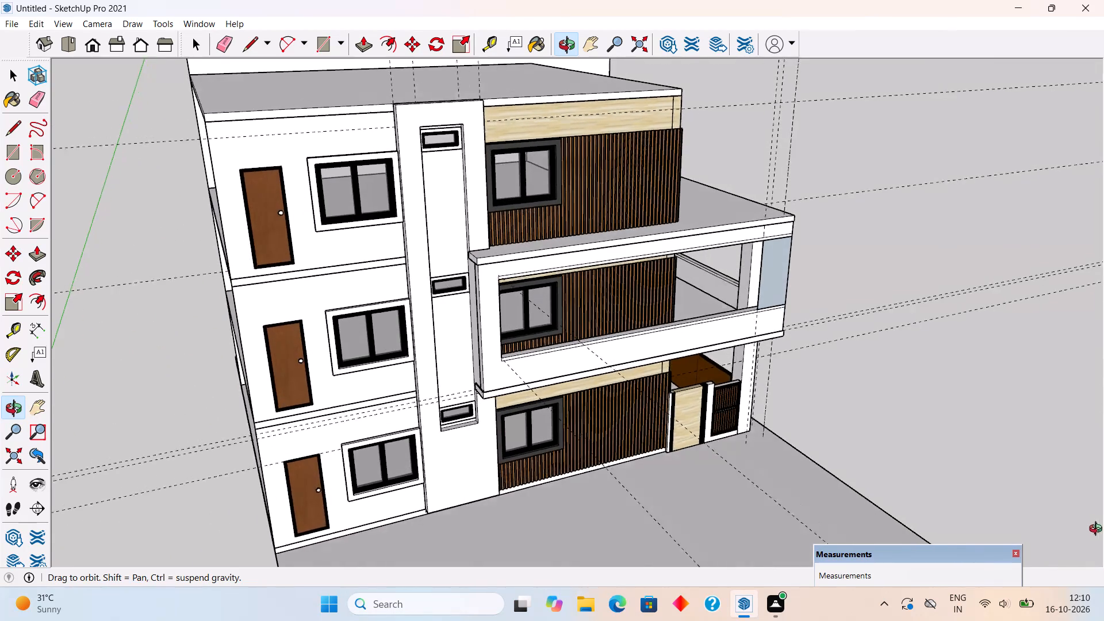
middle_click_drag(1098, 530, 495, 490)
scroll(495, 490, "down", 2)
scroll(492, 480, "up", 3)
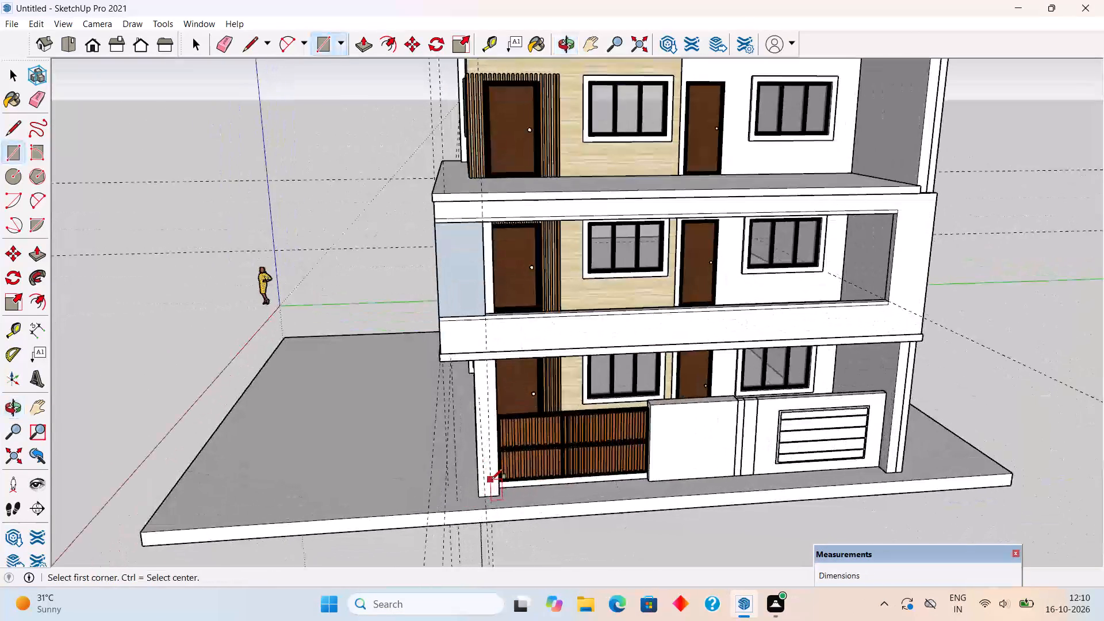
middle_click_drag(494, 482, 596, 479)
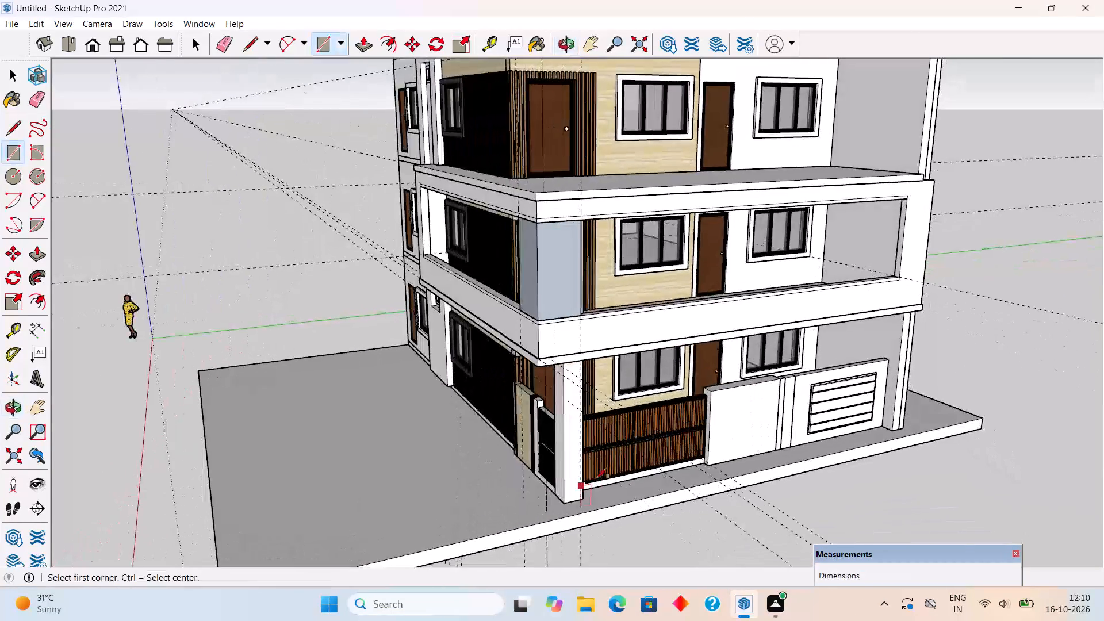
scroll(596, 479, "down", 3)
middle_click_drag(595, 479, 367, 409)
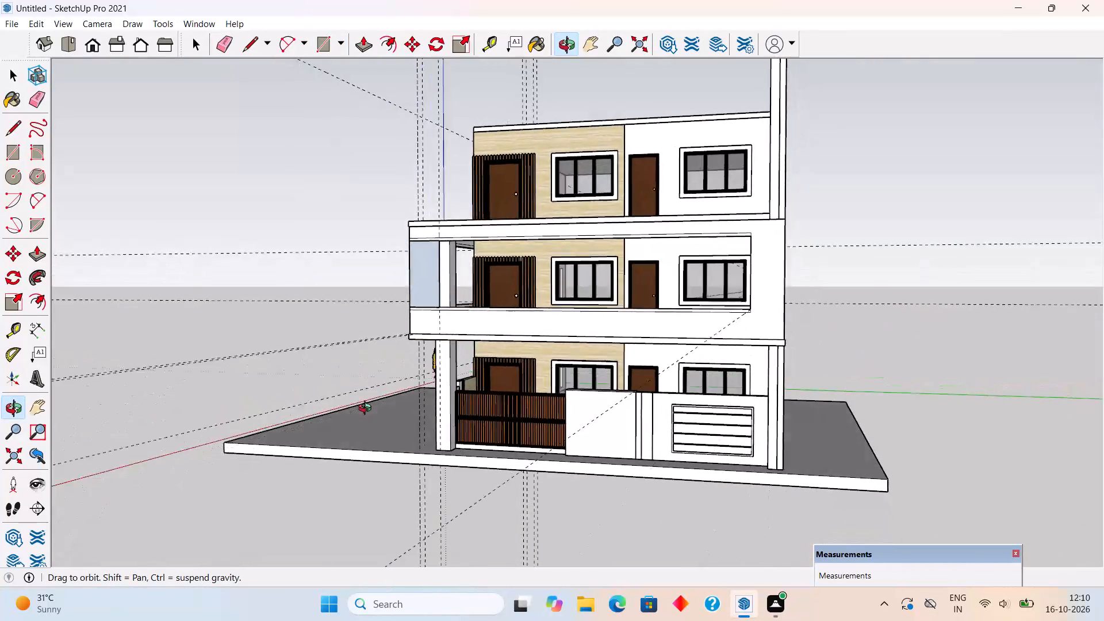
middle_click_drag(367, 409, 309, 417)
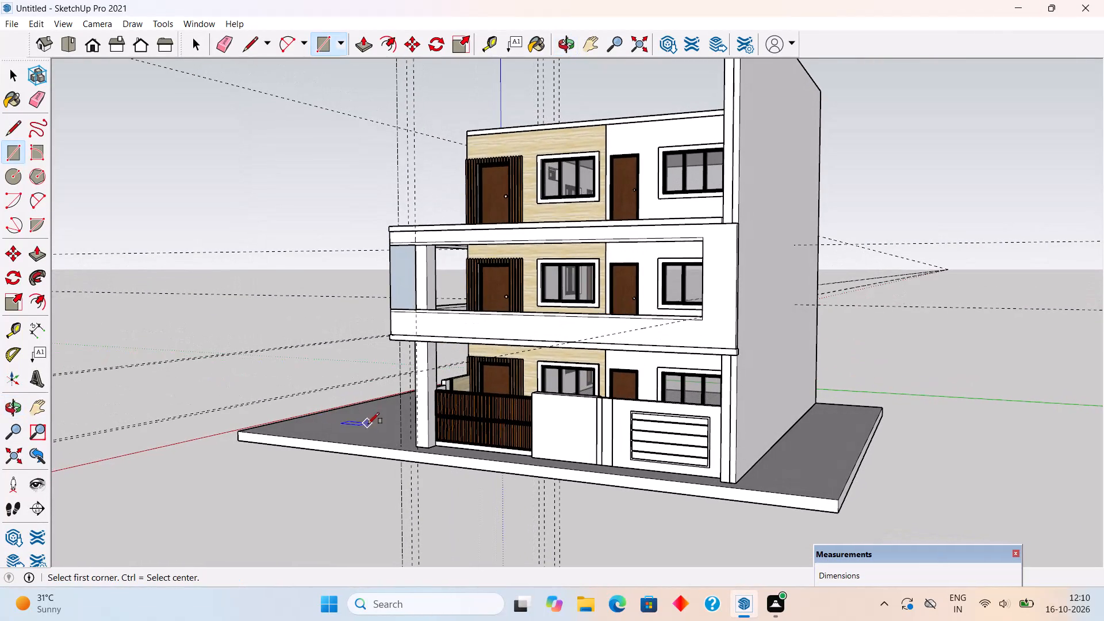
Move the ground-floor corner column beside the long gate 3' straight up along the blue axis.
key("space")
scroll(408, 467, "up", 4)
left_click(439, 401)
scroll(424, 424, "up", 9)
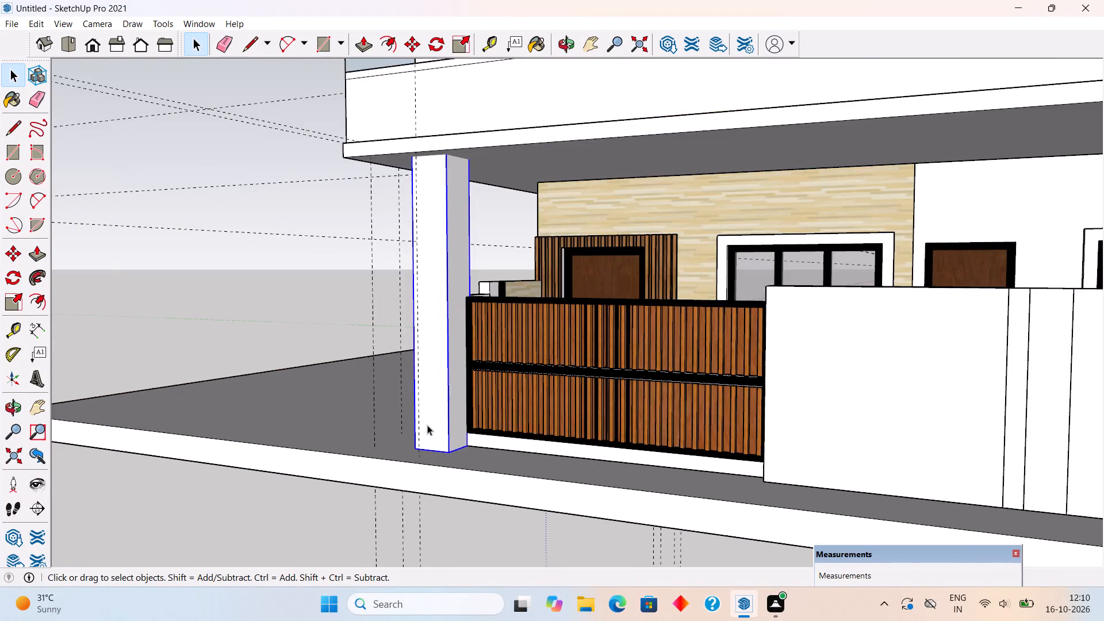
scroll(427, 425, "up", 7)
key("m")
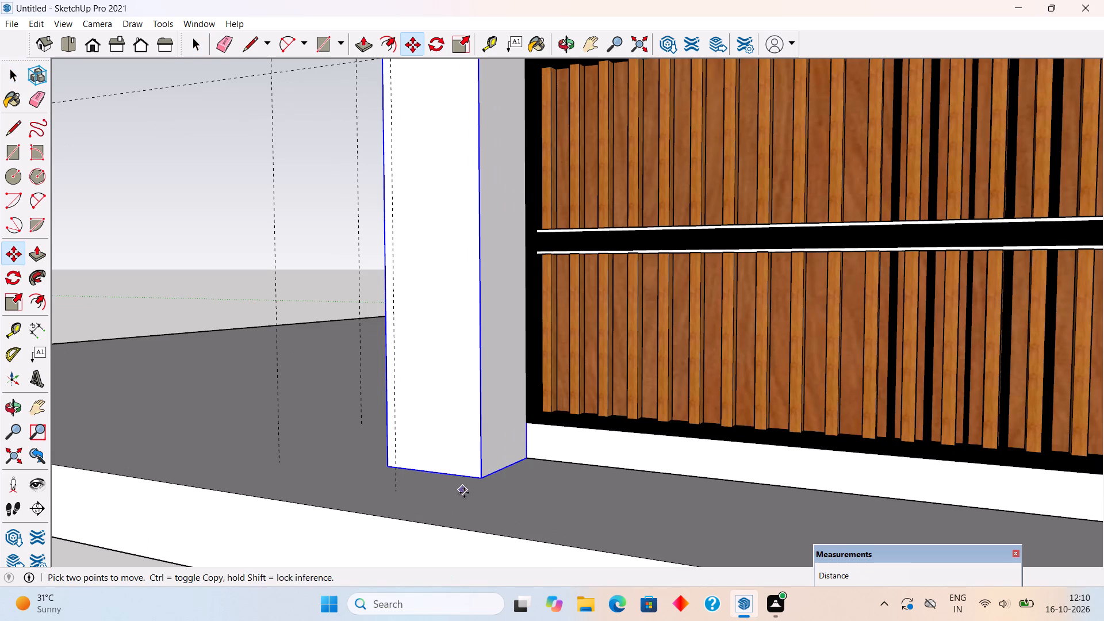
left_click(484, 480)
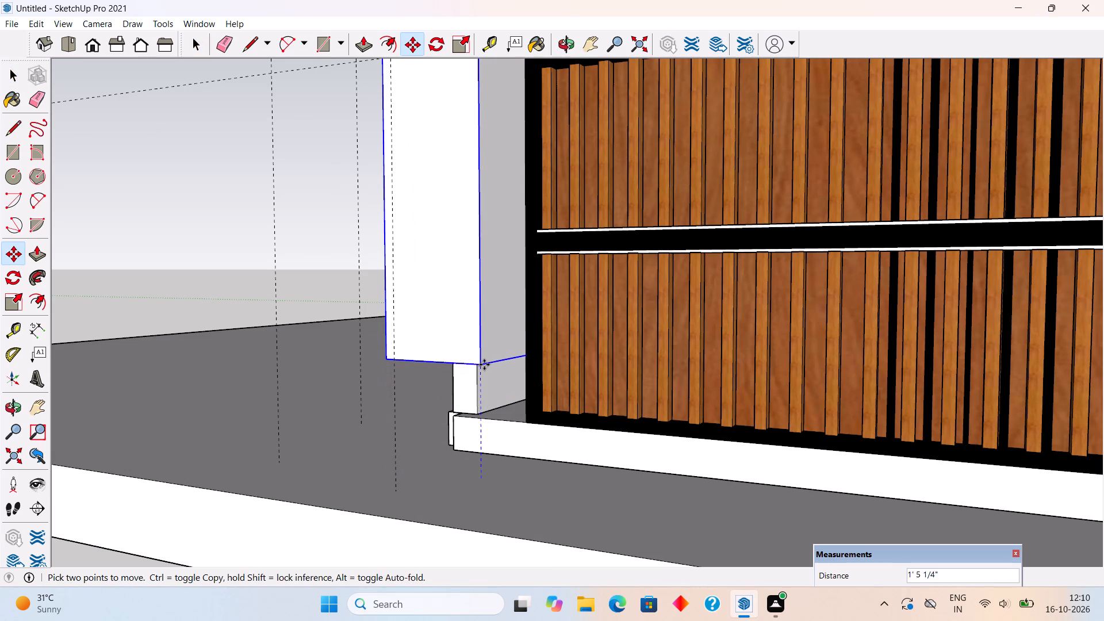
type("3'")
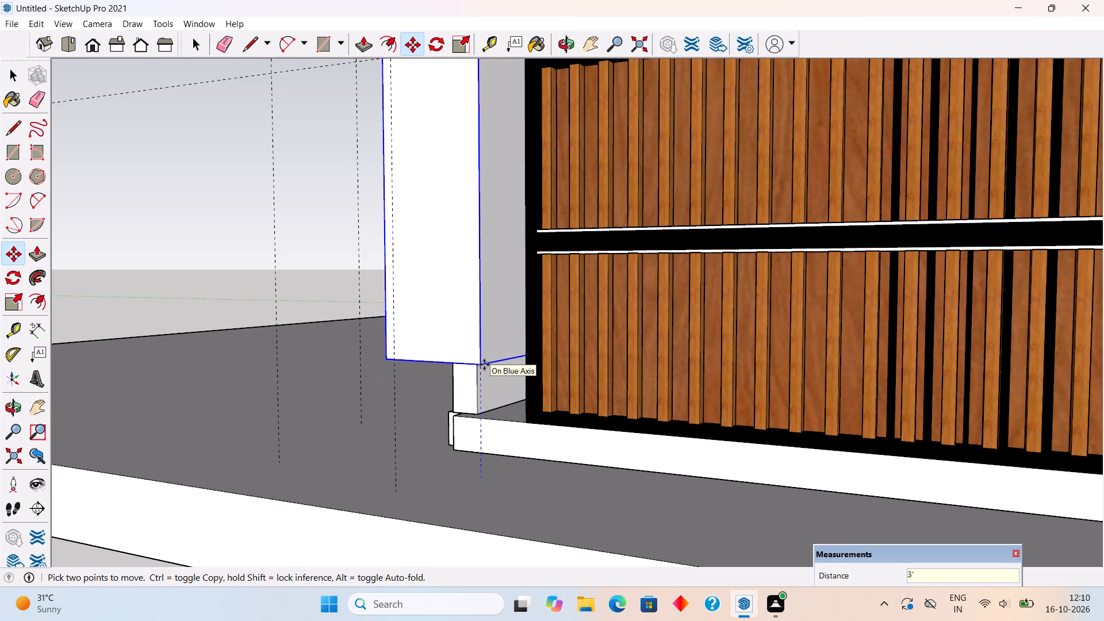
key("Return")
key("space")
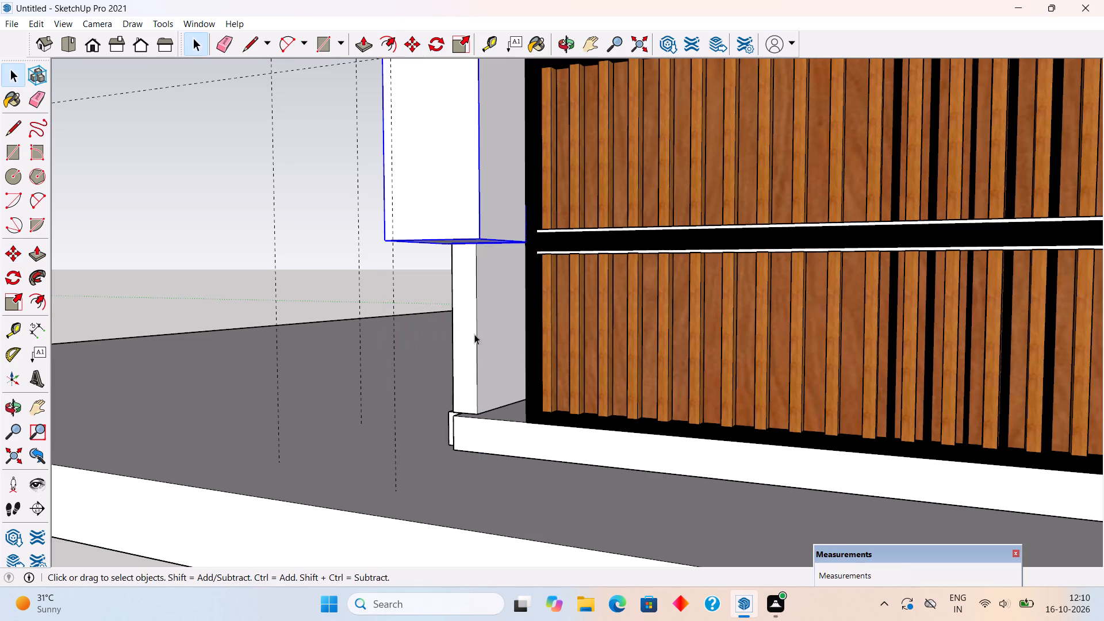
Inside the corner column's group, extend its bottom face 3' down to the ground slab.
middle_click_drag(474, 332, 474, 292)
triple_click(451, 194)
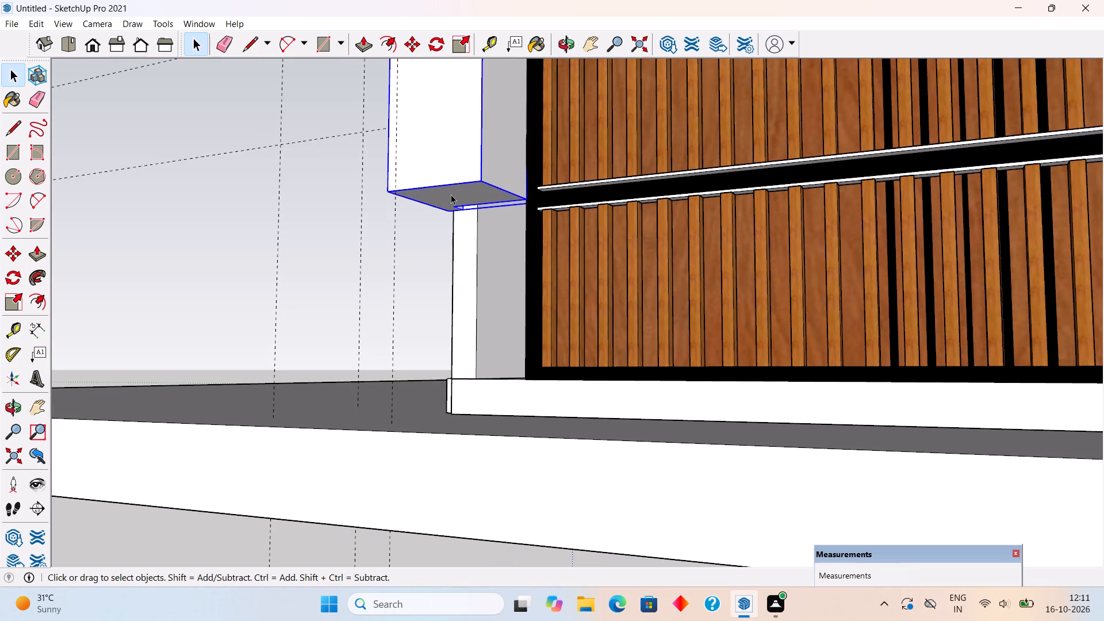
key("p")
left_click(451, 194)
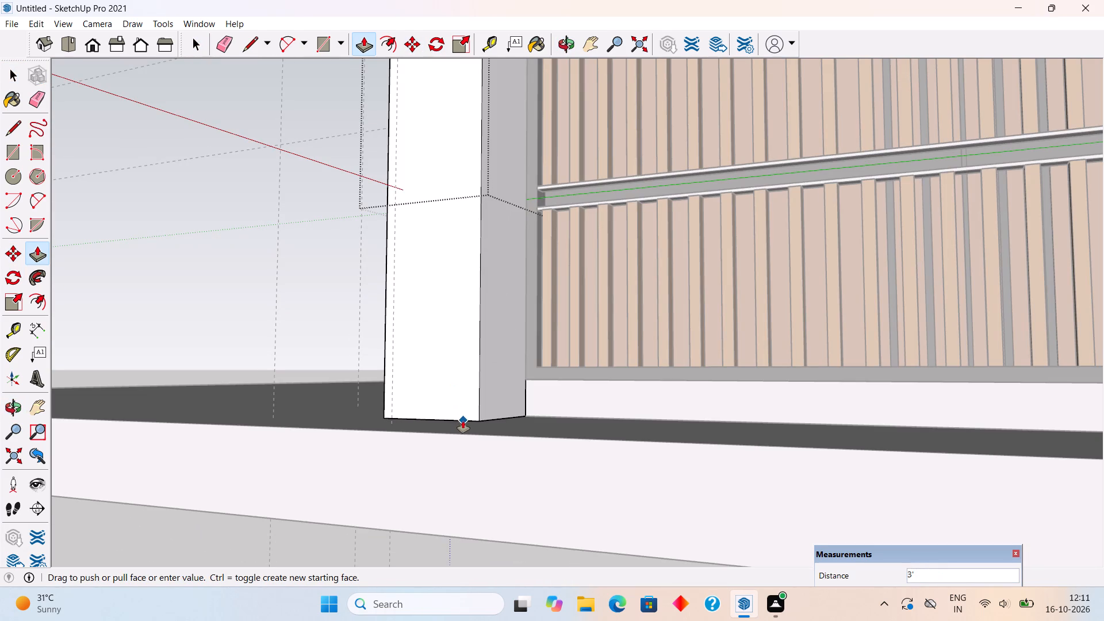
left_click(463, 421)
key("space")
scroll(477, 424, "down", 10)
scroll(488, 441, "up", 1)
scroll(488, 441, "down", 19)
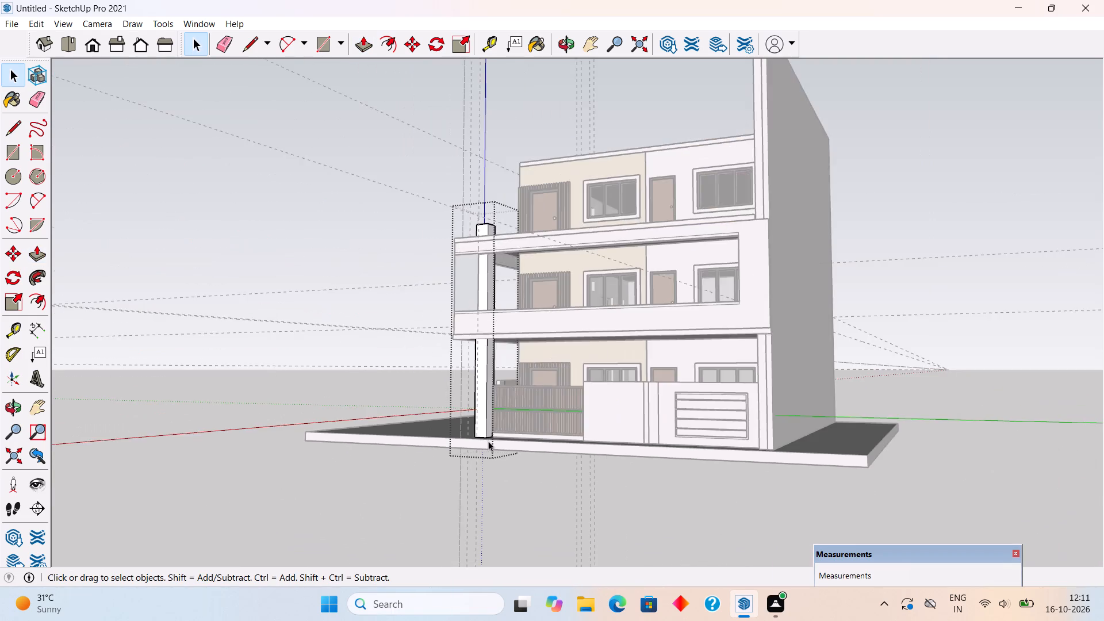
scroll(488, 441, "down", 3)
middle_click_drag(486, 328, 809, 434)
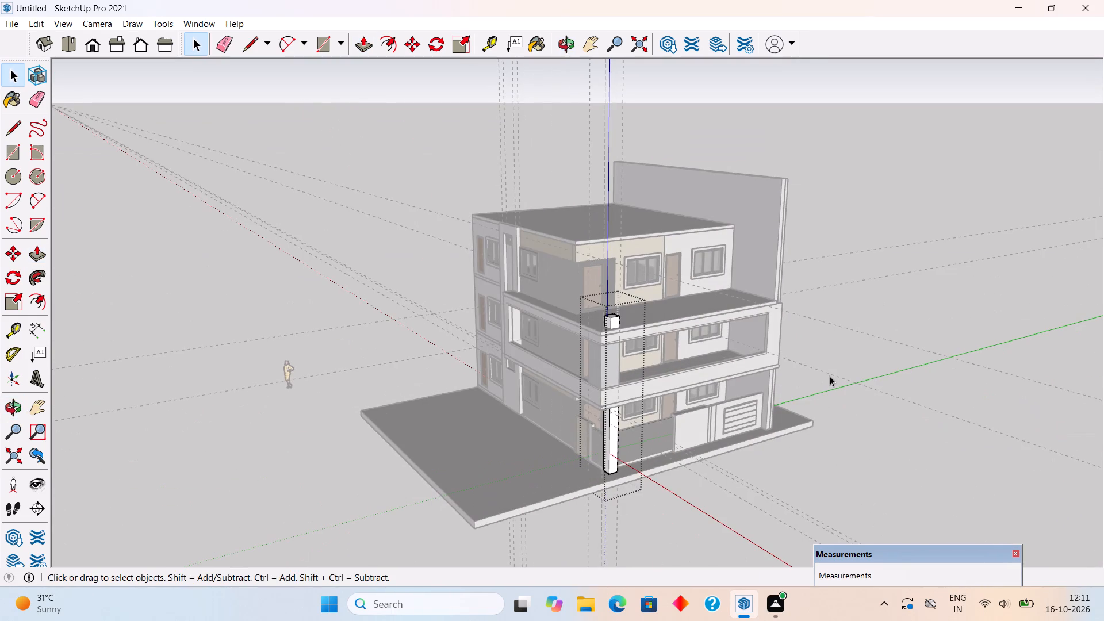
left_click(860, 471)
Push/Pull the first-floor corner panel on the slatted-wall side outward by 3".
middle_click_drag(517, 439, 717, 411)
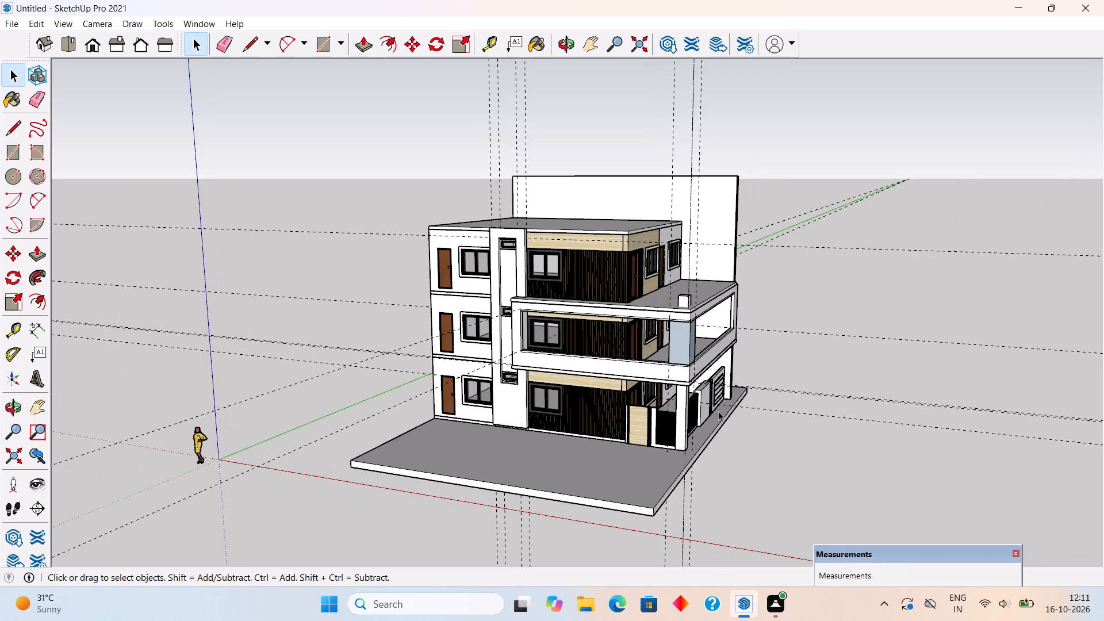
middle_click_drag(698, 316, 549, 267)
scroll(609, 329, "up", 9)
left_click(643, 316)
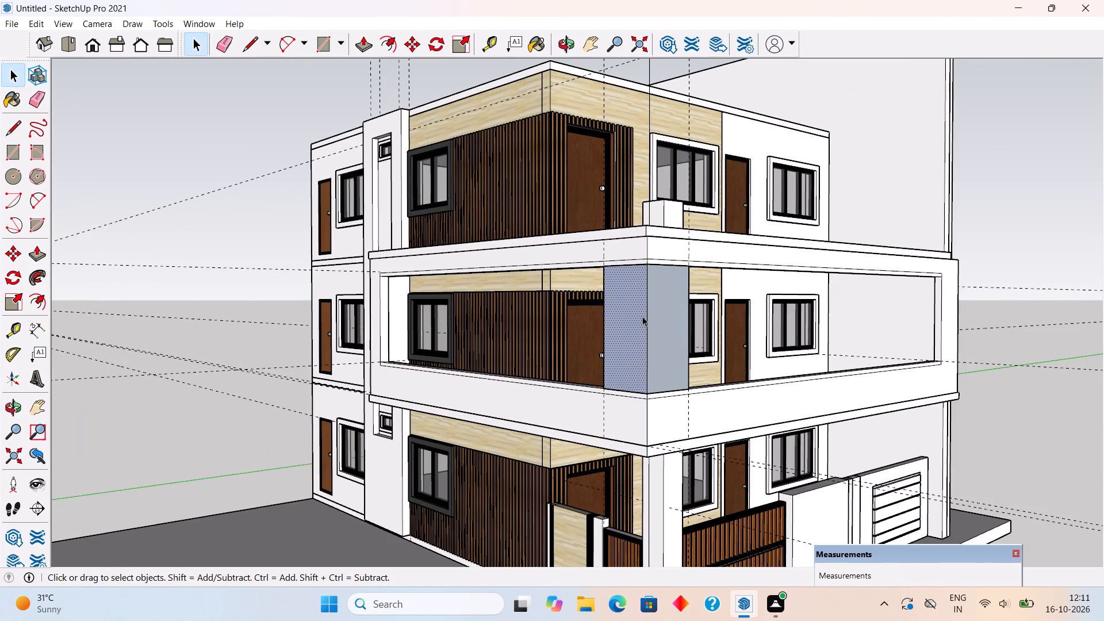
key("p")
left_click(642, 316)
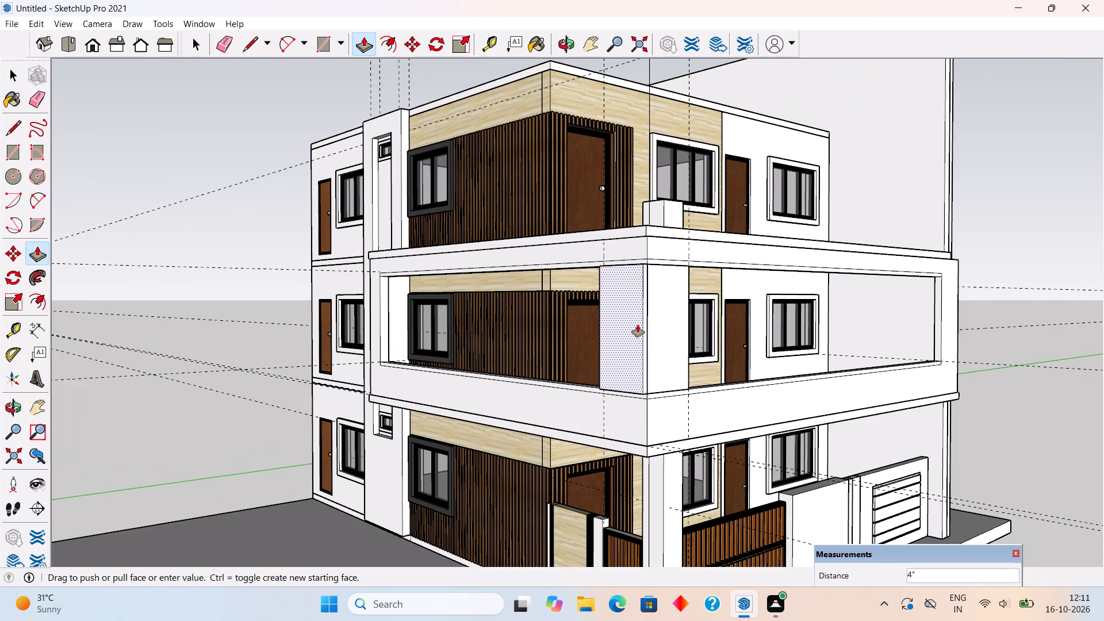
type("3\"")
key("Return")
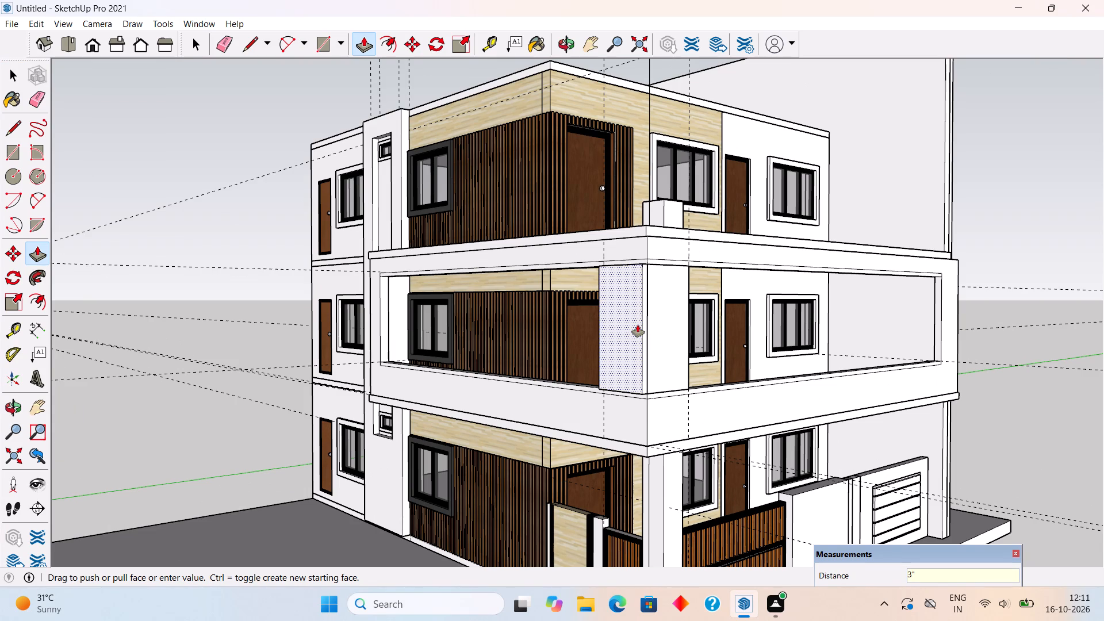
Push/Pull the adjoining corner panel on the long gate's side outward by 3".
double_click(651, 335)
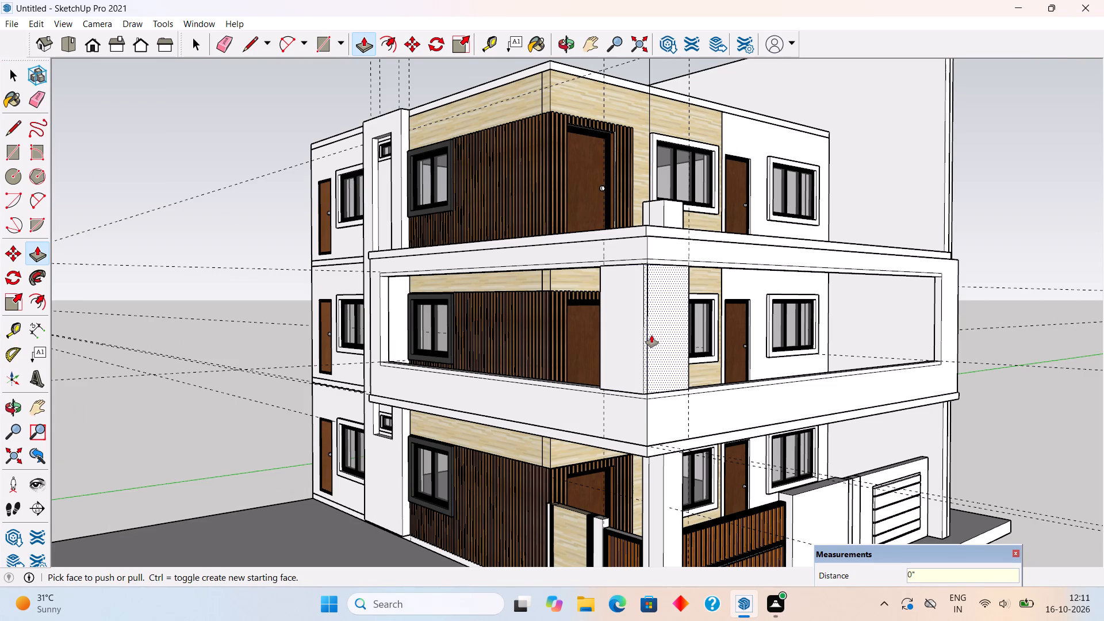
key("ctrl+z")
scroll(651, 335, "up", 13)
left_click(651, 335)
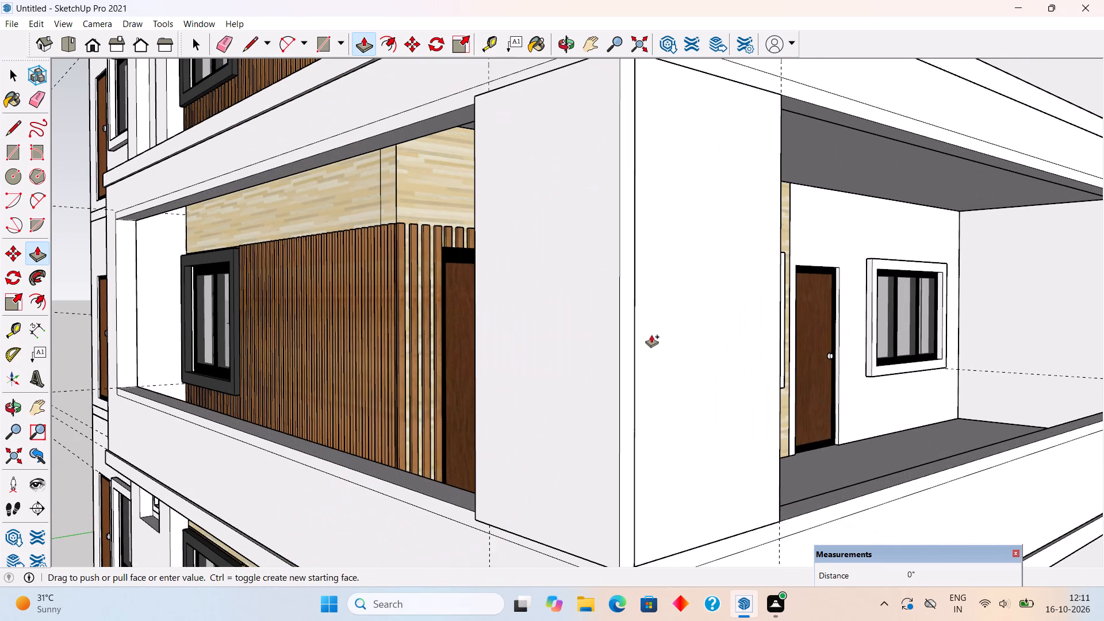
type("3\"")
key("Return")
key("space")
Group all connected faces and edges of the first-floor balcony's thickened corner screen.
scroll(663, 338, "down", 6)
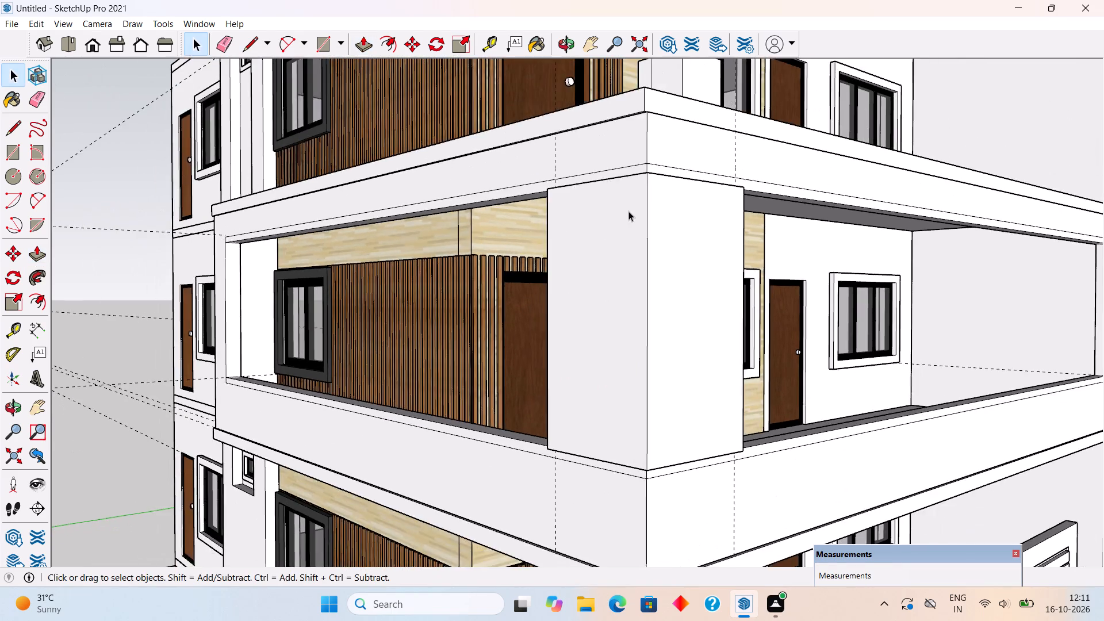
middle_click_drag(628, 211, 608, 366)
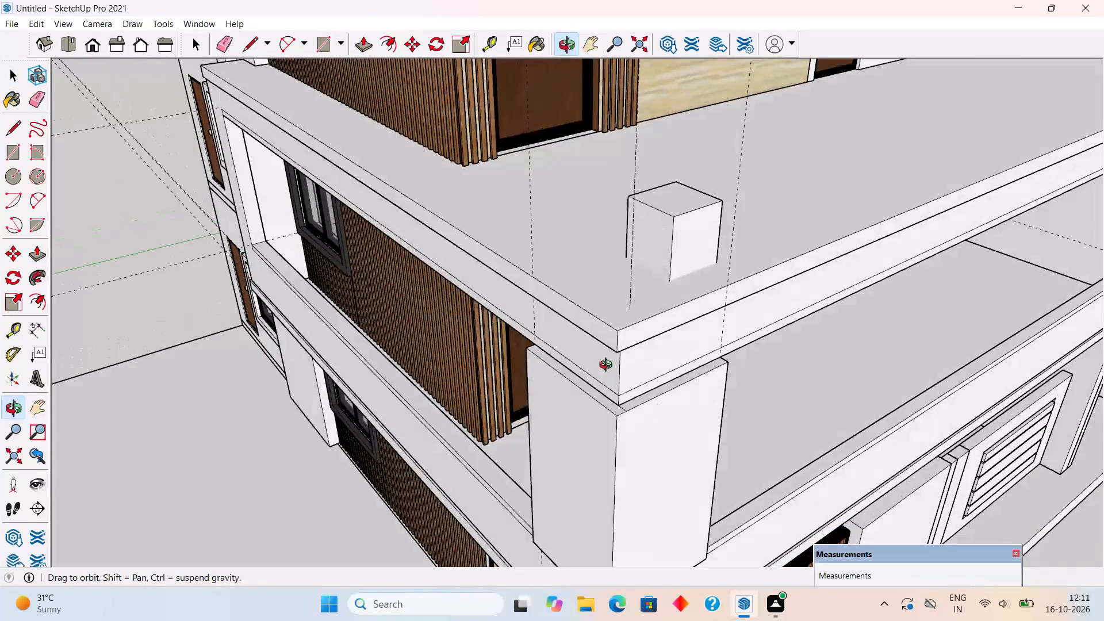
middle_click_drag(608, 366, 618, 346)
scroll(618, 346, "down", 3)
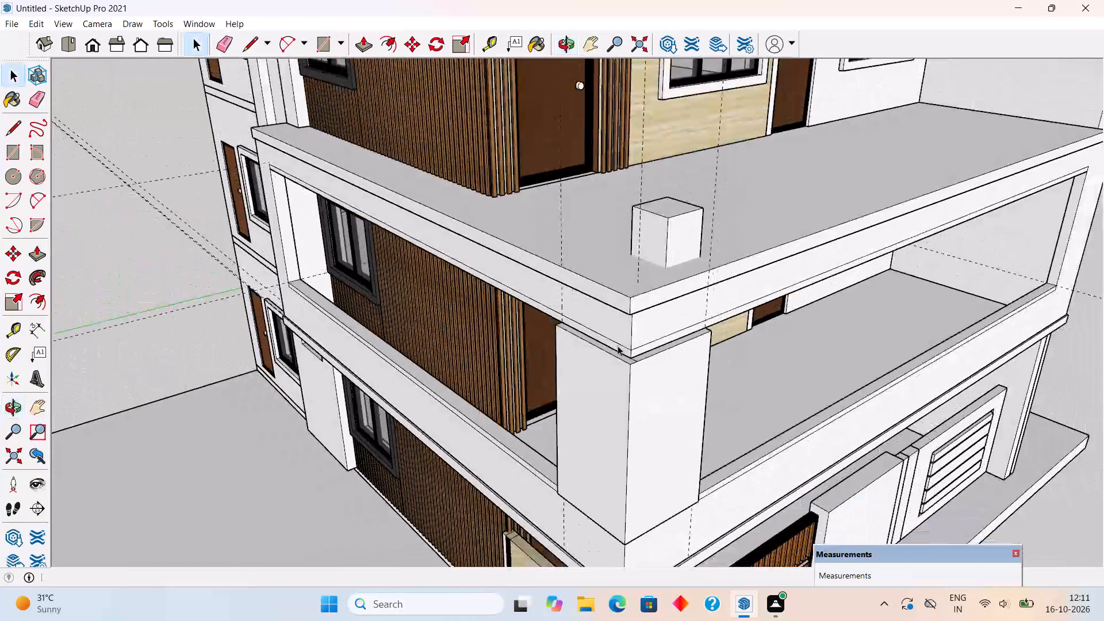
scroll(620, 281, "down", 4)
middle_click_drag(623, 368, 647, 359)
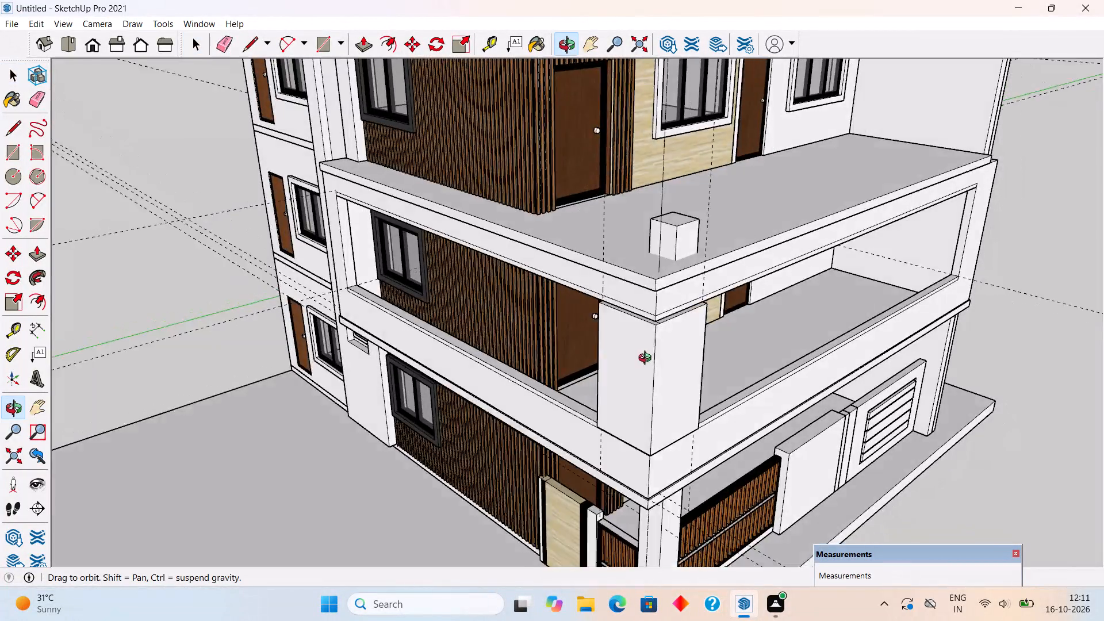
middle_click_drag(647, 359, 727, 349)
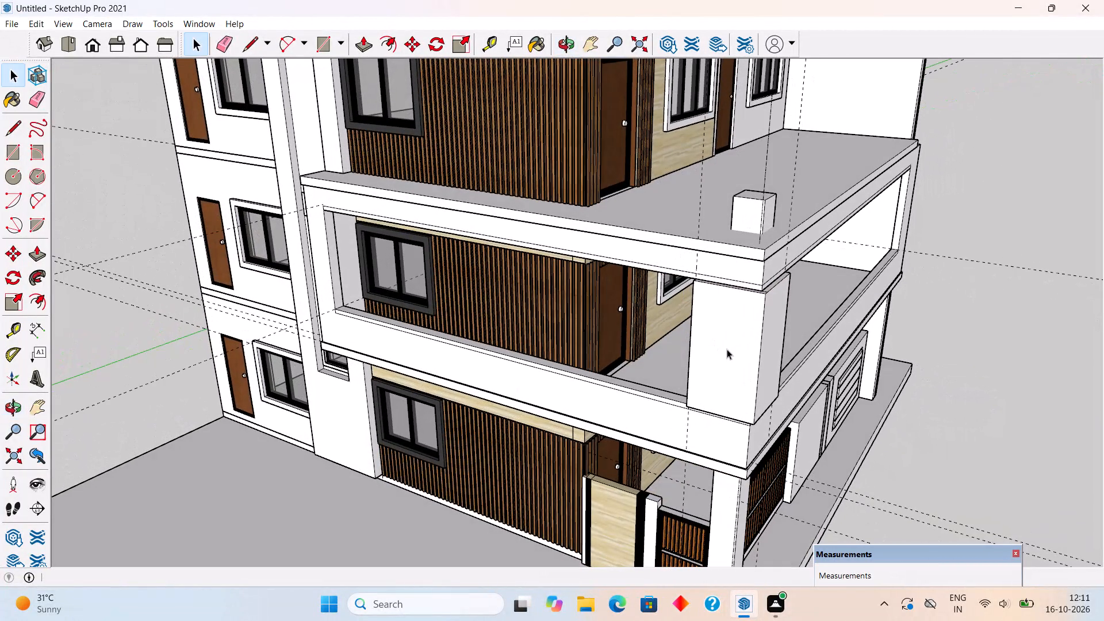
scroll(729, 301, "up", 3)
triple_click(720, 343)
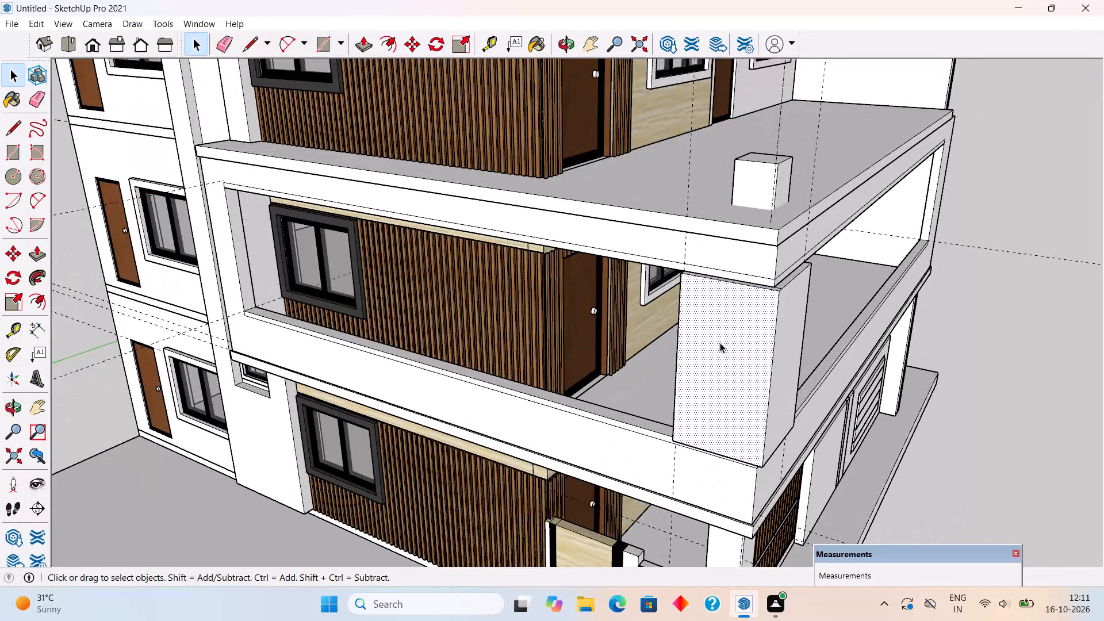
right_click(720, 343)
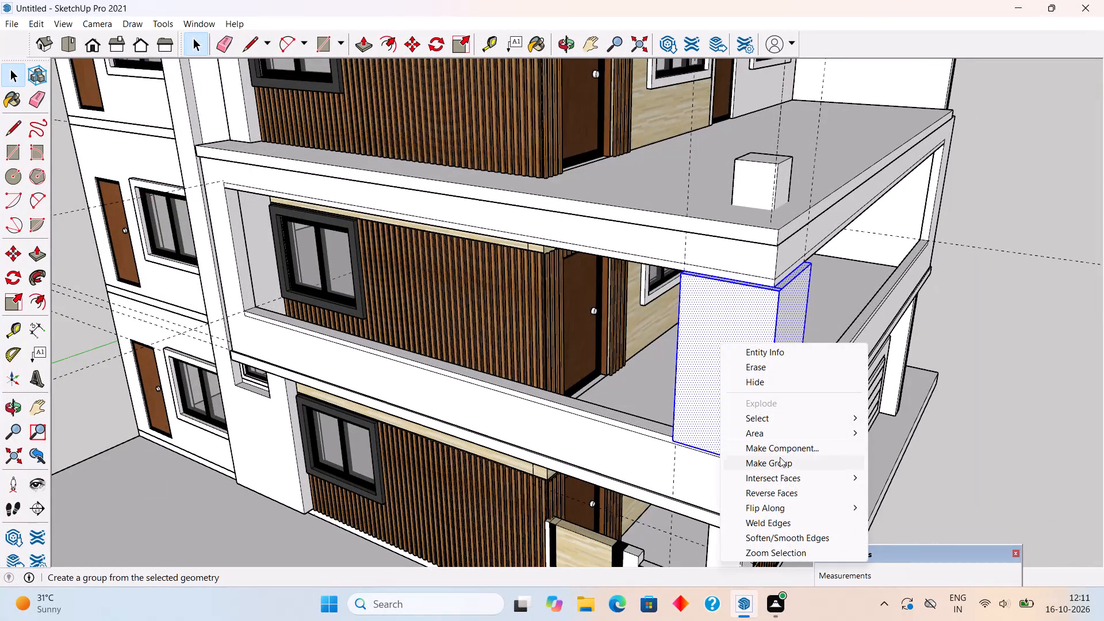
left_click(780, 457)
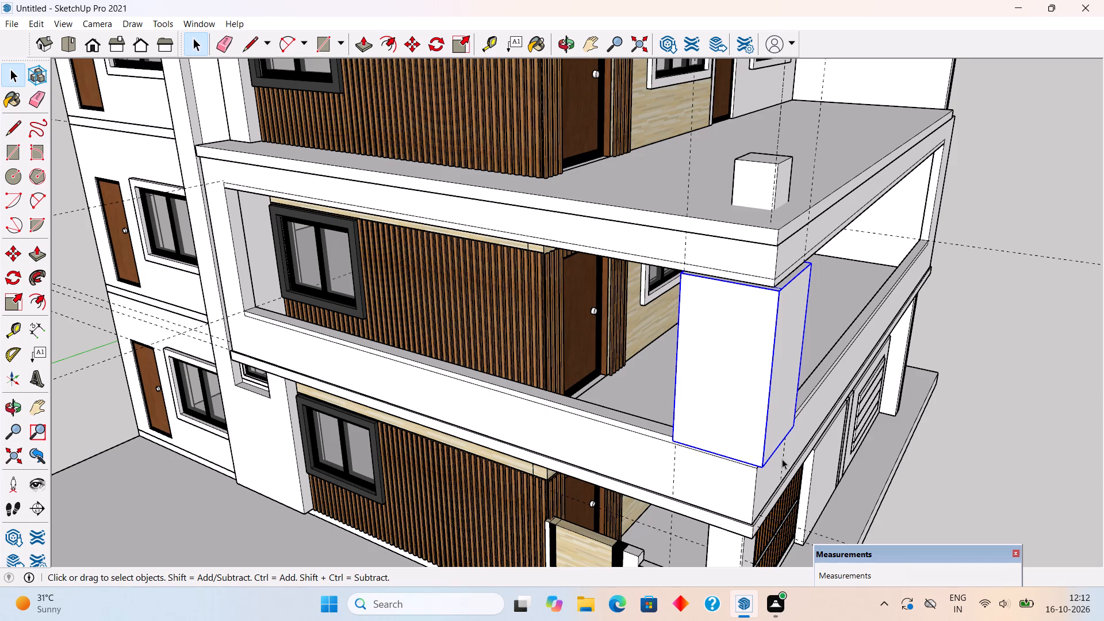
middle_click_drag(753, 447, 811, 428)
left_click(975, 381)
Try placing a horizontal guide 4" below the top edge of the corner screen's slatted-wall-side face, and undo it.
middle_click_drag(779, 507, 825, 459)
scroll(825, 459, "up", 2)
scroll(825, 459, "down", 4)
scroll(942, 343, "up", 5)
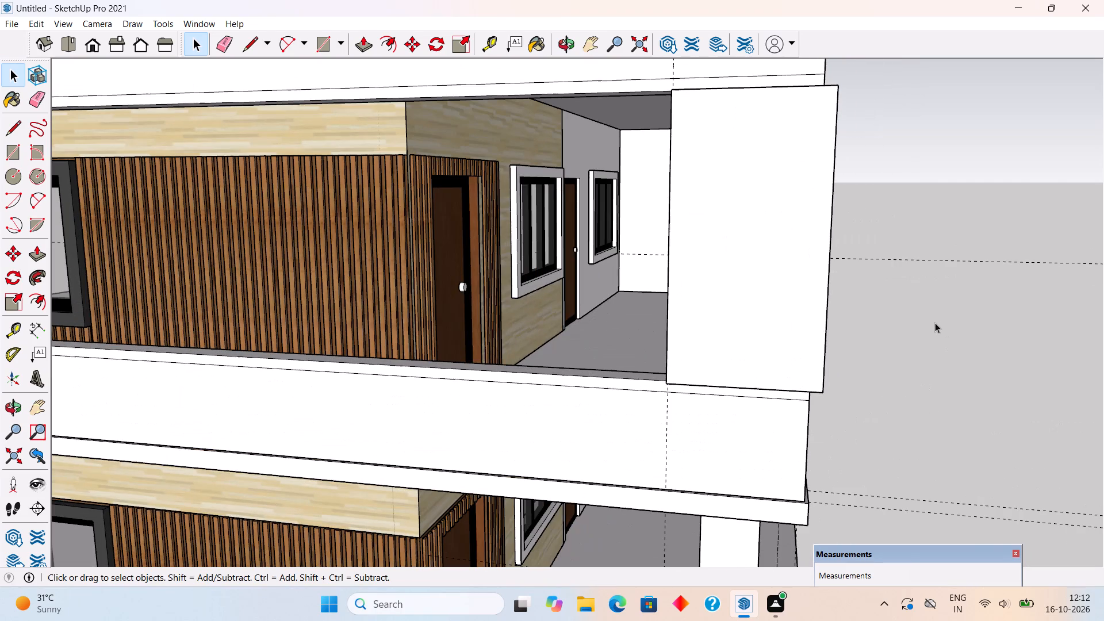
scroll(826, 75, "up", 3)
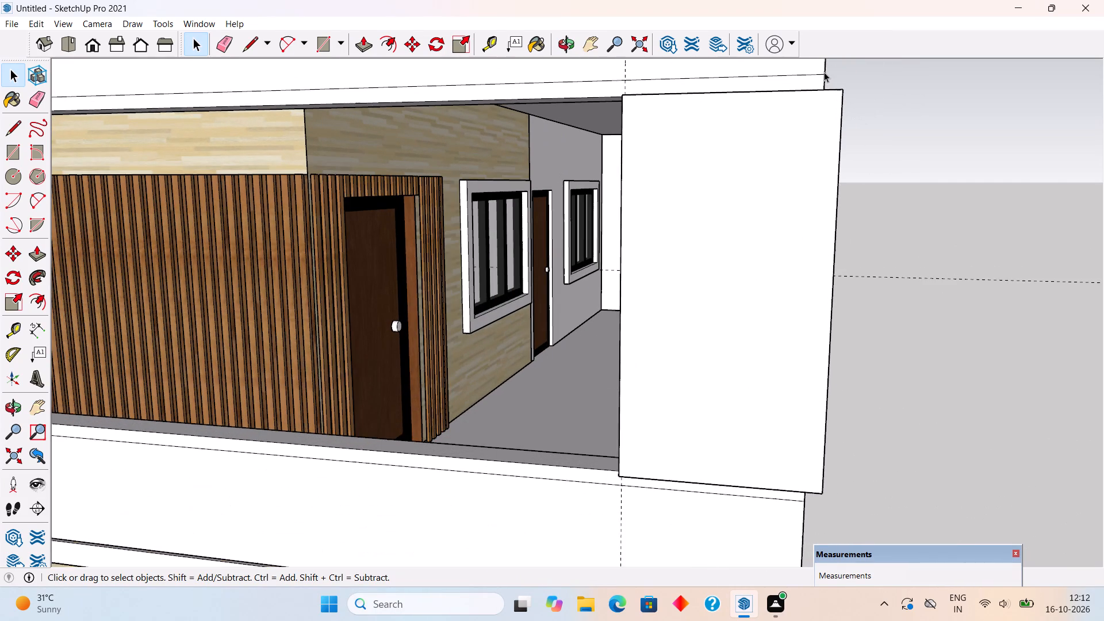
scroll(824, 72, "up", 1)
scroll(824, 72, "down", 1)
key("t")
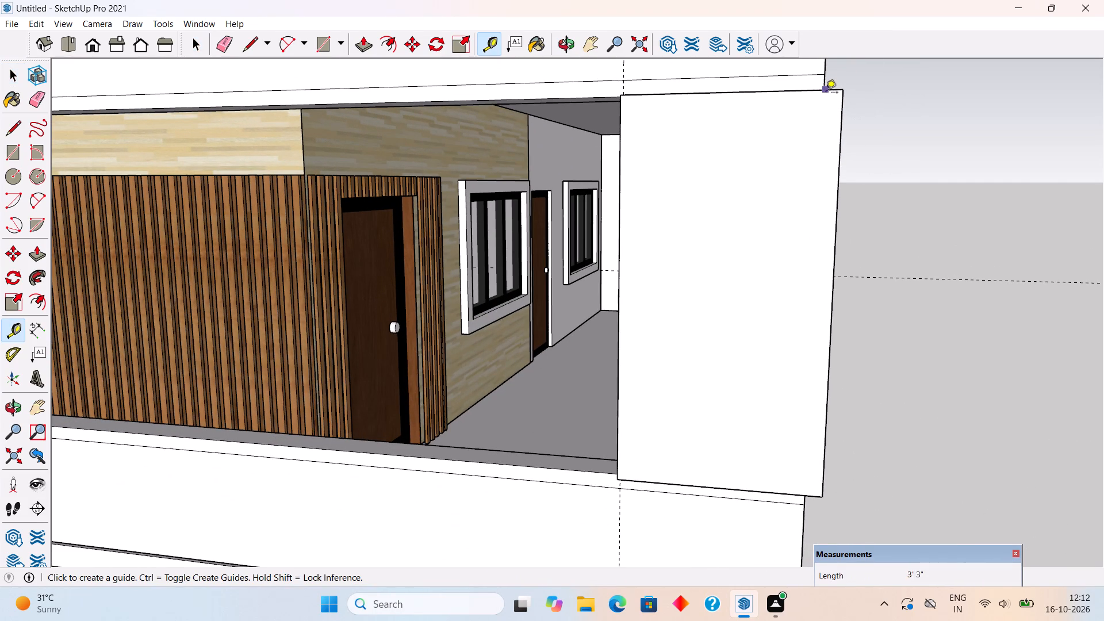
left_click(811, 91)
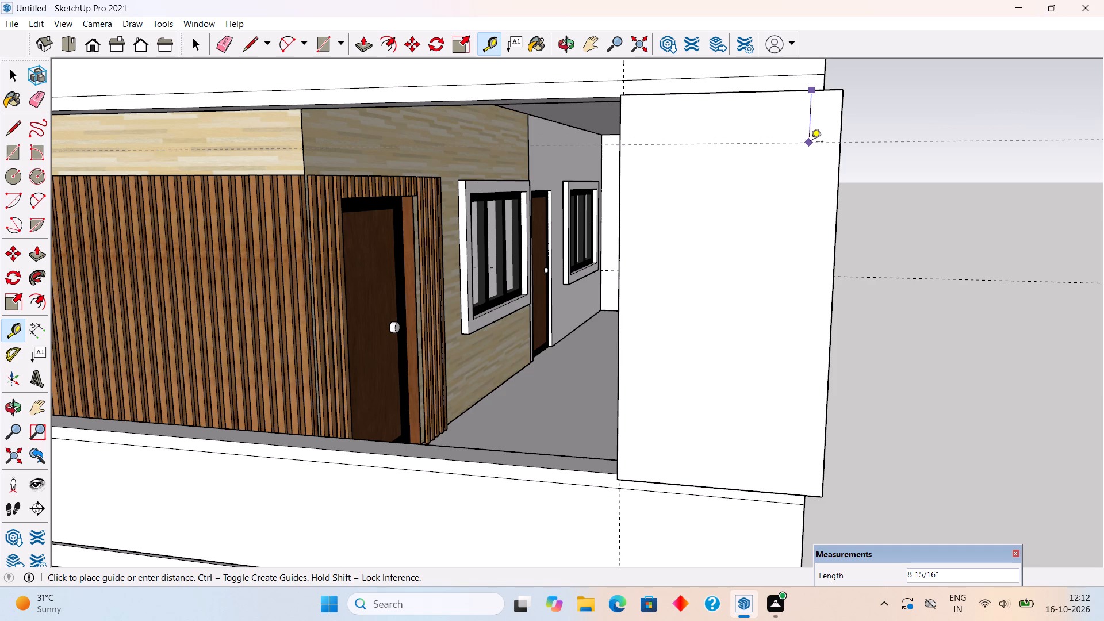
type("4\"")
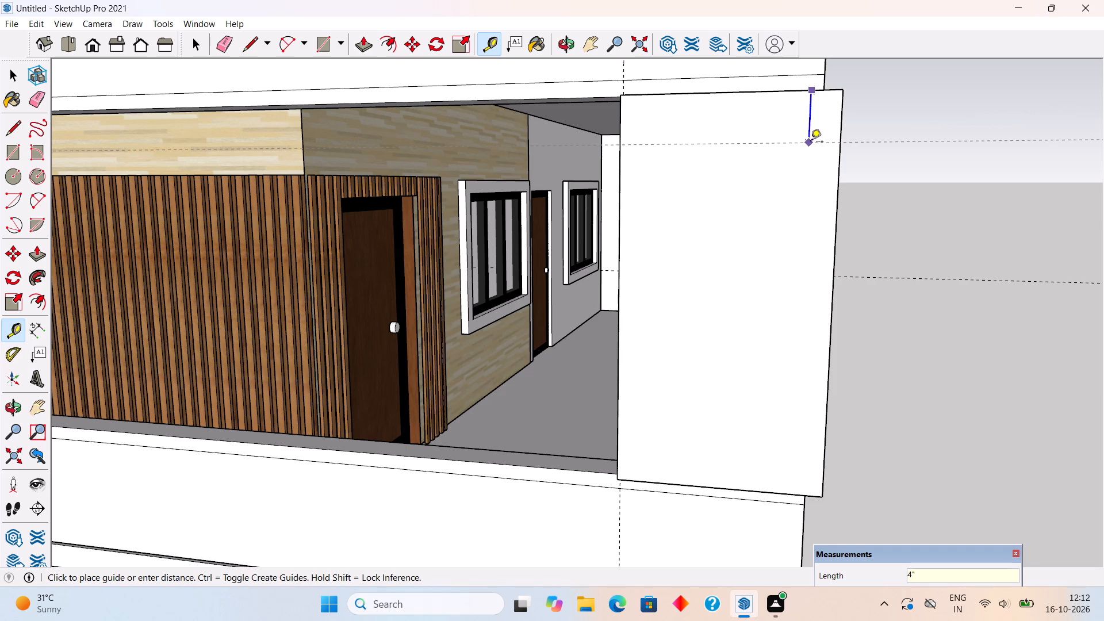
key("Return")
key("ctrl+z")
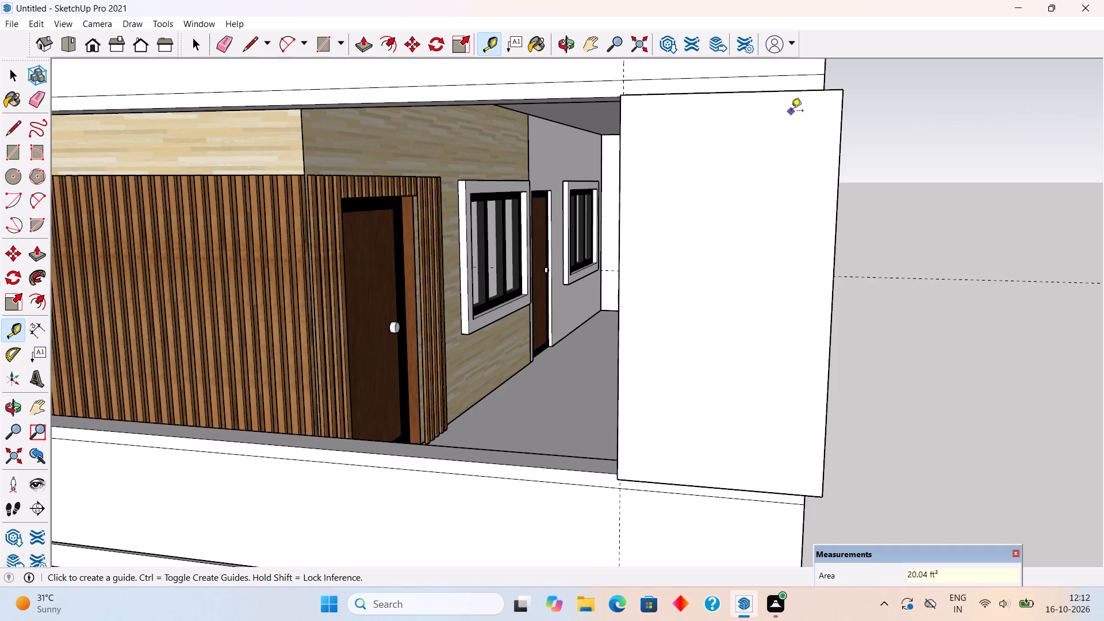
Place a horizontal guide 6" below the top edge of the corner screen's slatted-wall-side face.
left_click(810, 90)
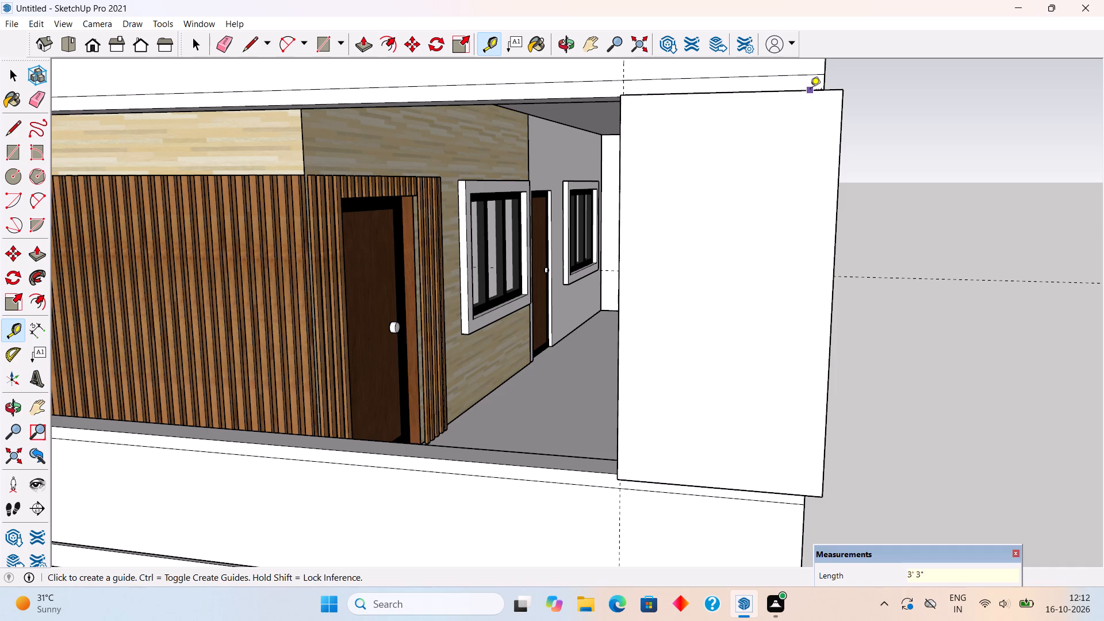
type("6\"")
key("Return")
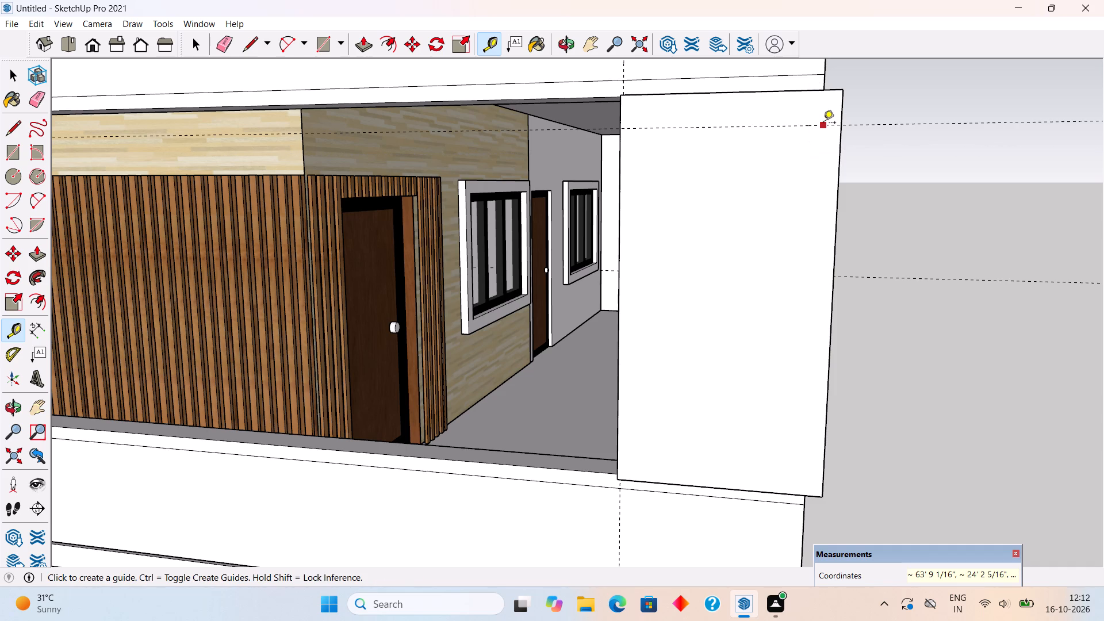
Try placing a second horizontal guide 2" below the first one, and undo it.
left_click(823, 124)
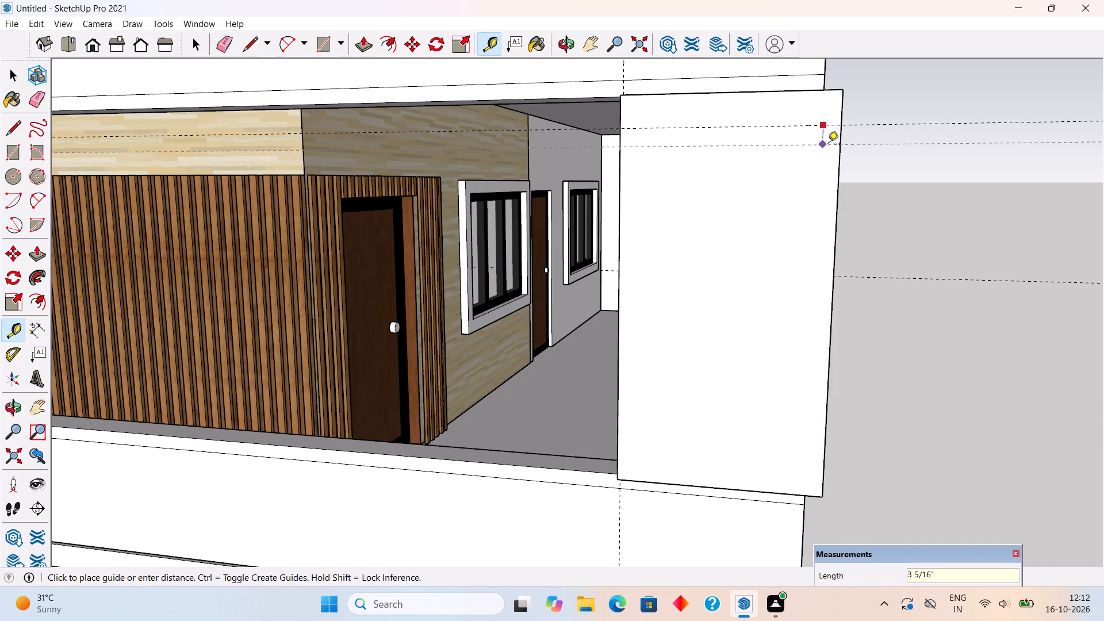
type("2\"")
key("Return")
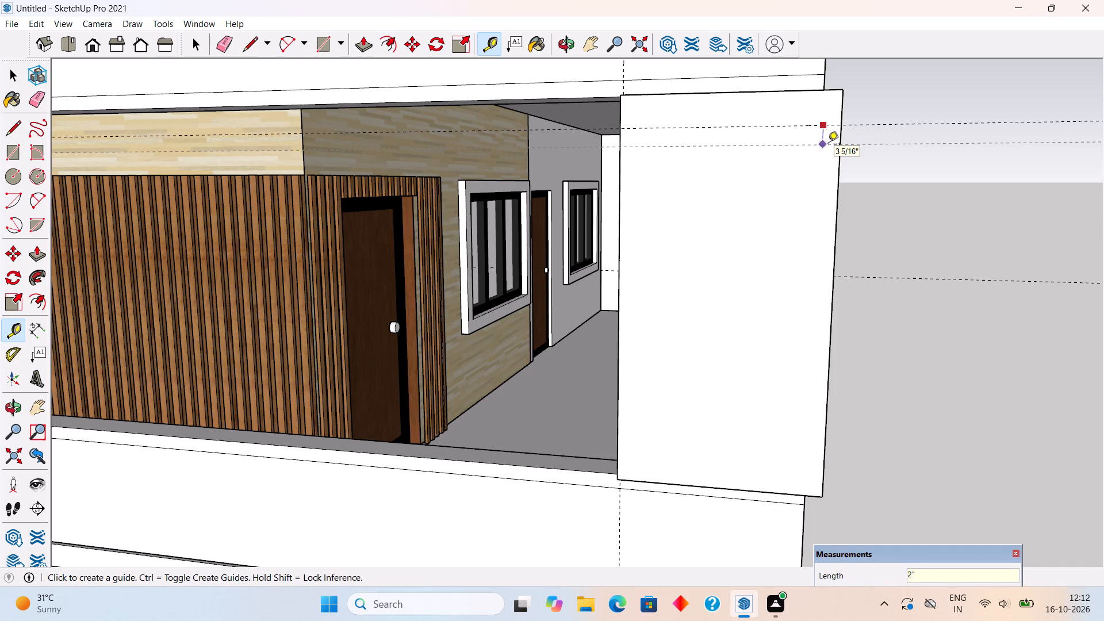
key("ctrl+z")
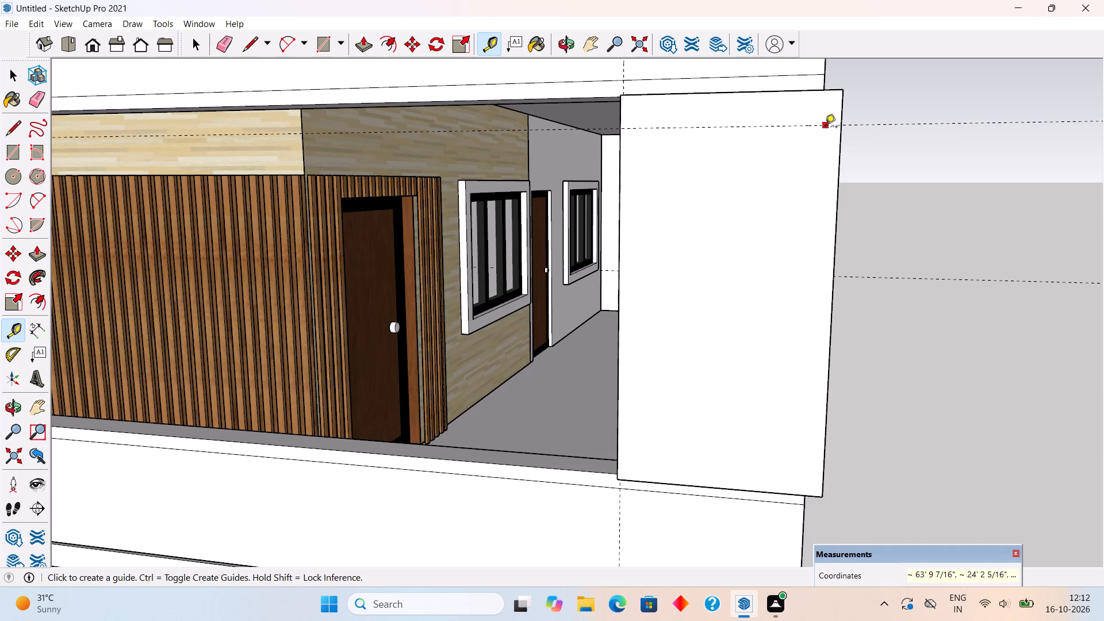
Place a second horizontal guide 1.5" below the first guide on the corner screen's slatted-wall-side face.
left_click(825, 128)
type("1.5\"")
key("Return")
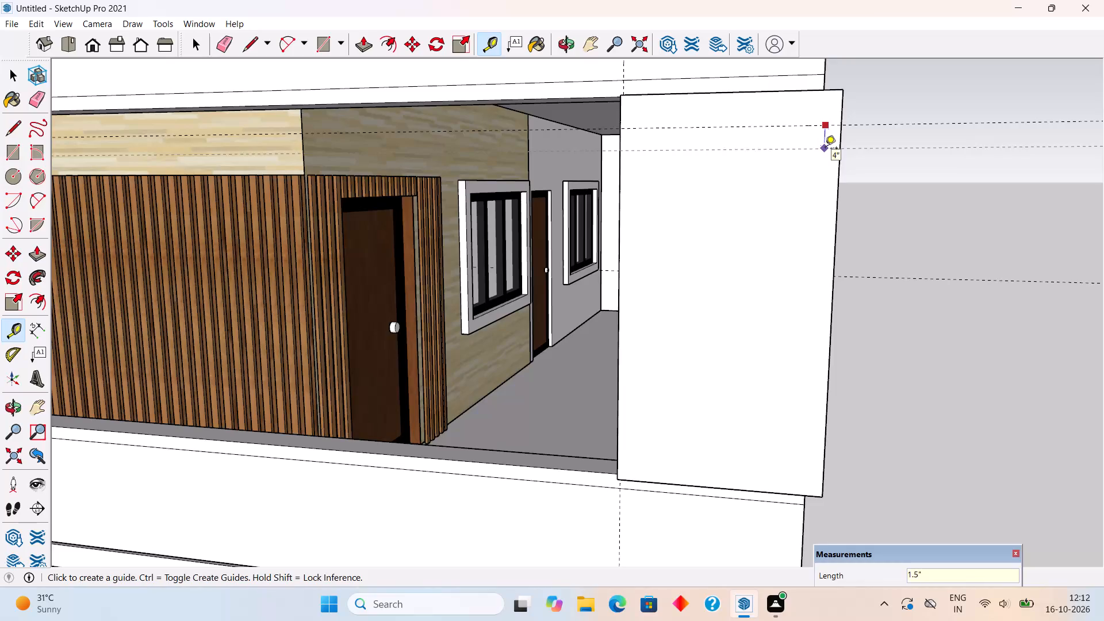
key("space")
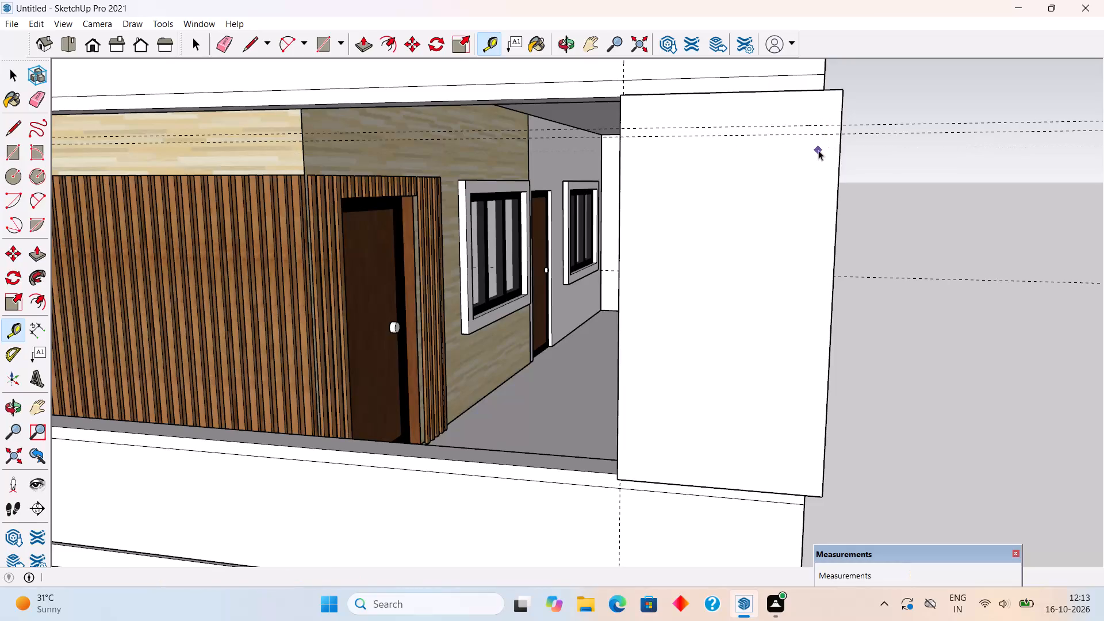
key("t")
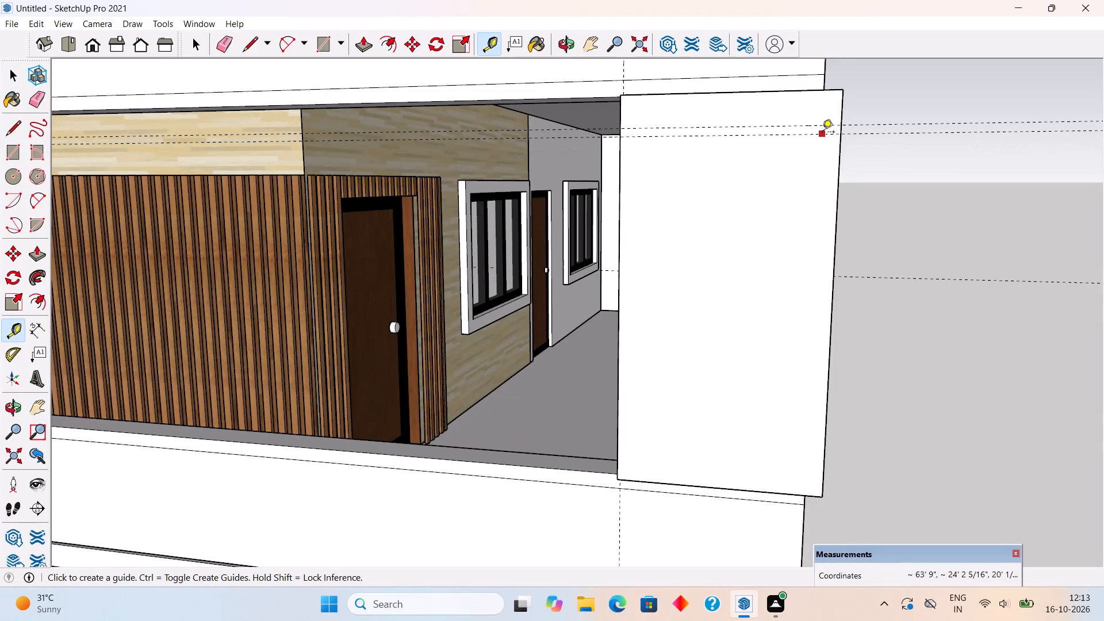
key("space")
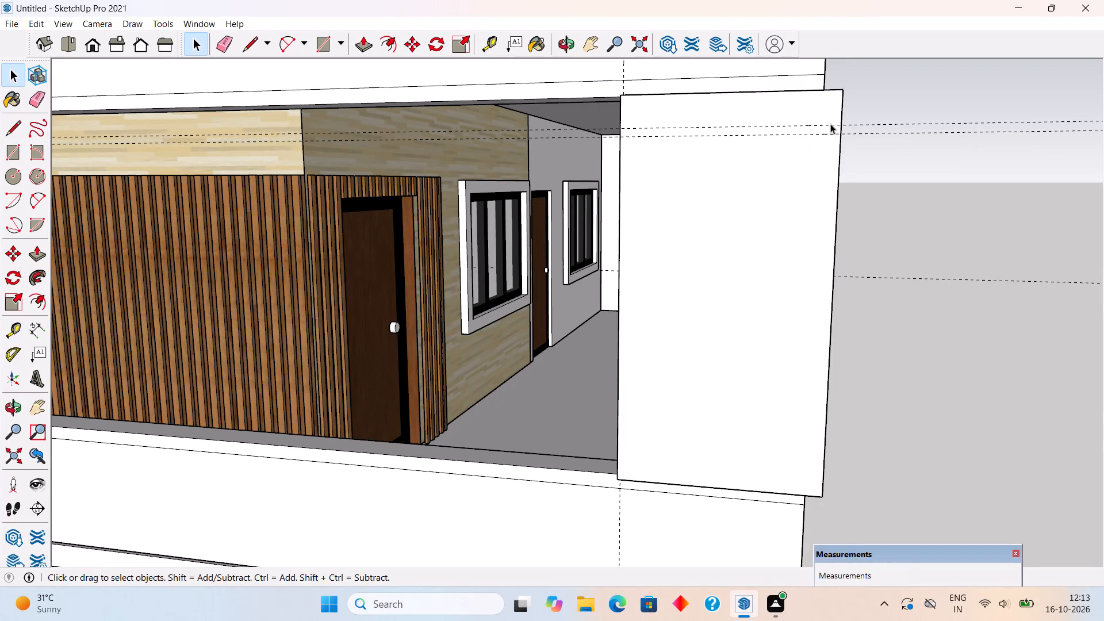
Copy the pair of horizontal guides straight down the corner screen at 8" spacing, making 12 copies.
left_click(830, 124)
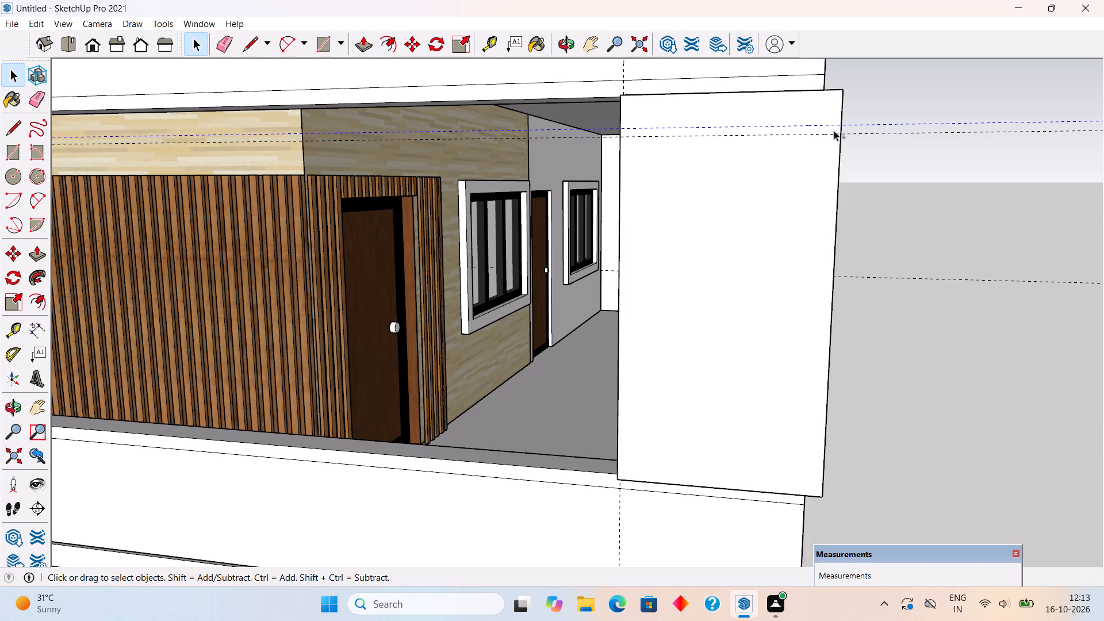
left_click(834, 133, "ctrl")
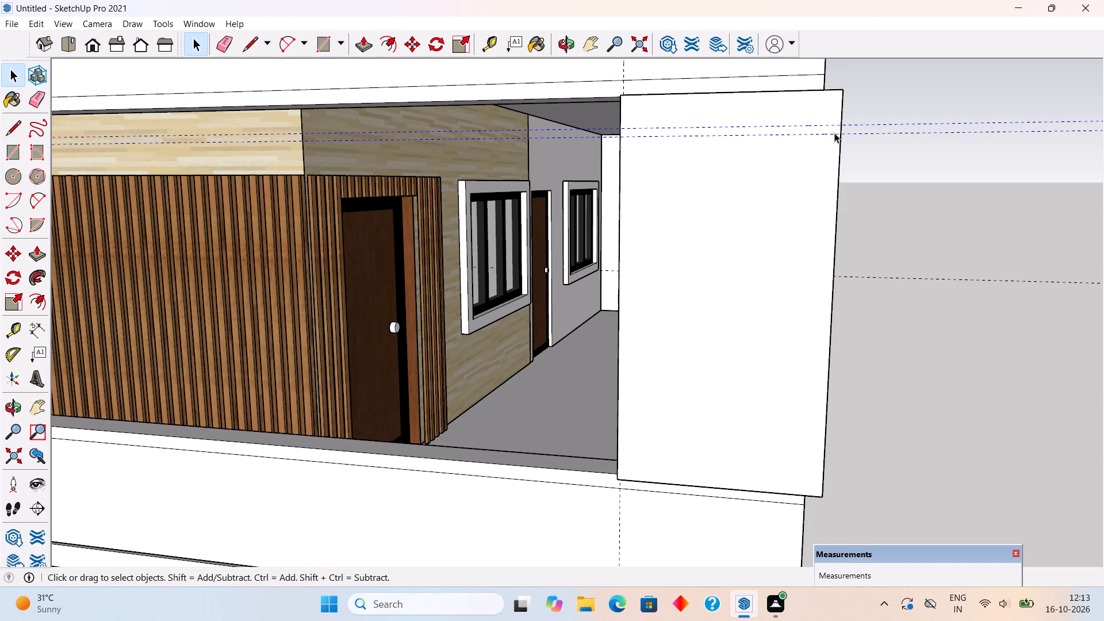
key("m")
left_click(834, 133)
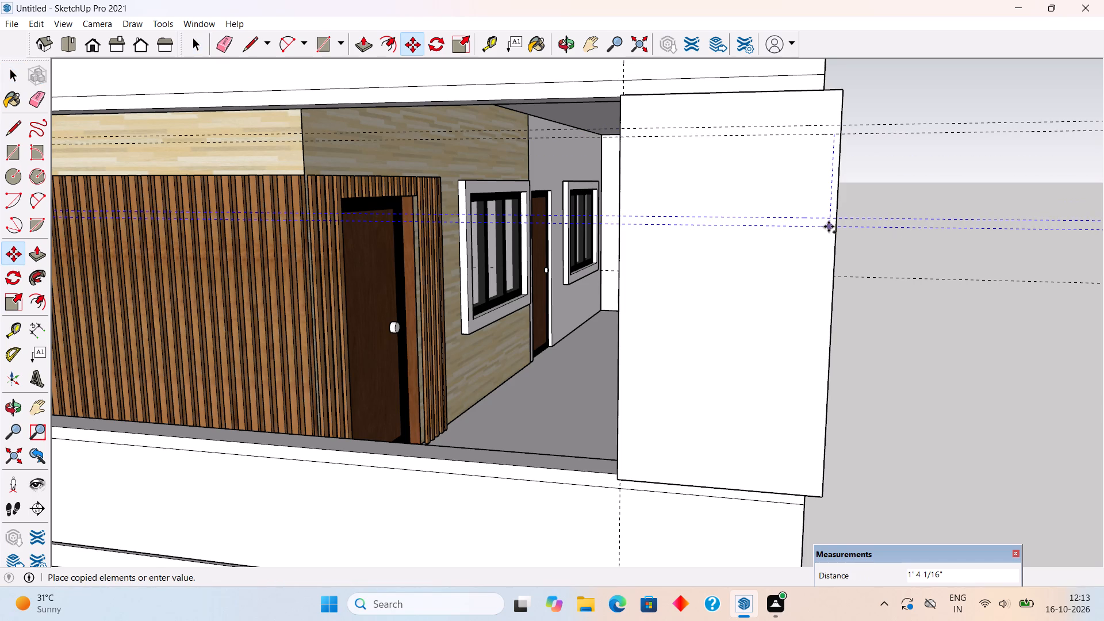
type("8\"")
key("Return")
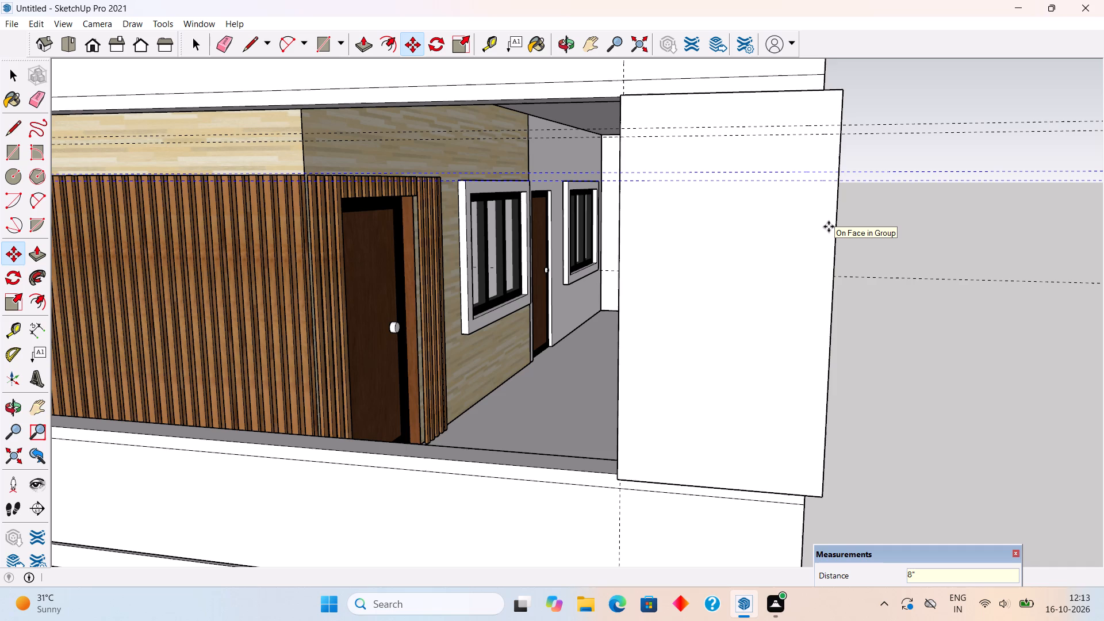
type("x12")
key("Return")
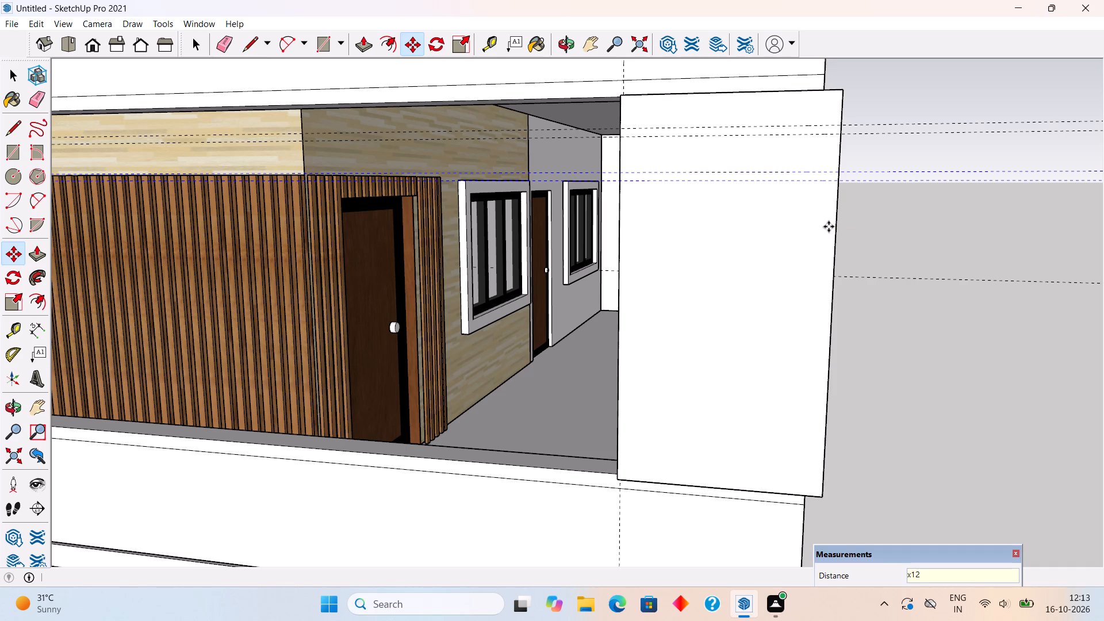
scroll(829, 227, "down", 11)
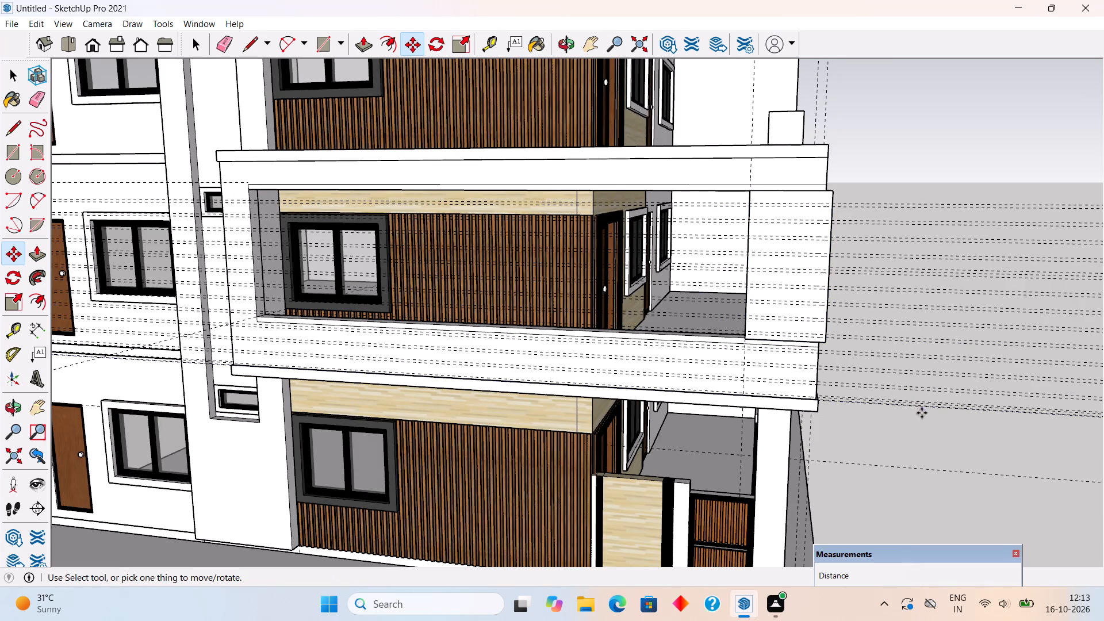
key("space")
key("space")
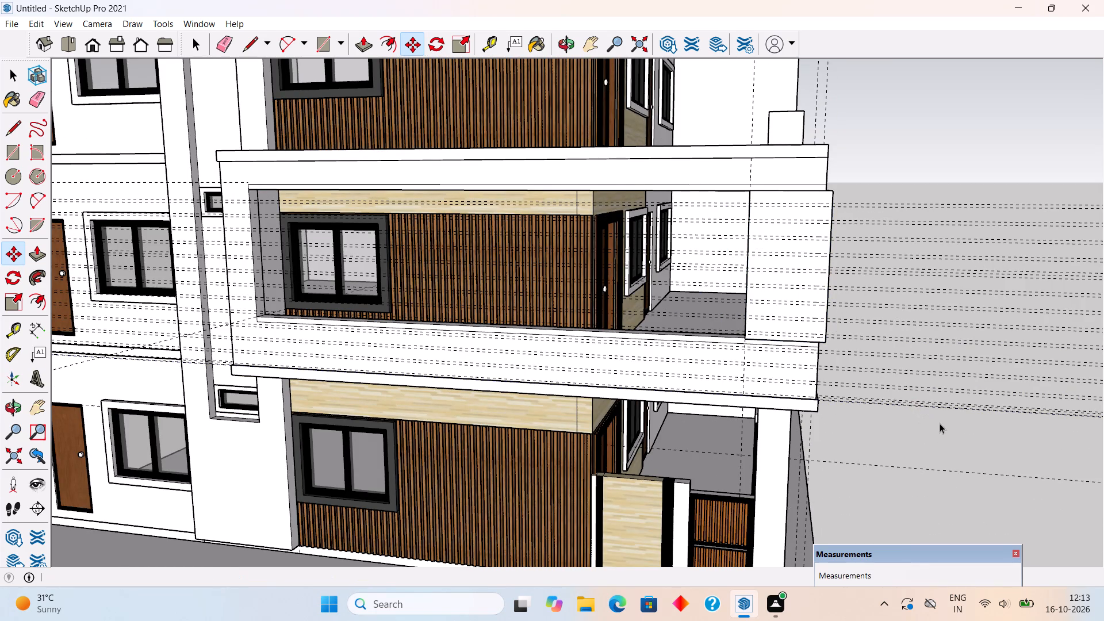
left_click(940, 423)
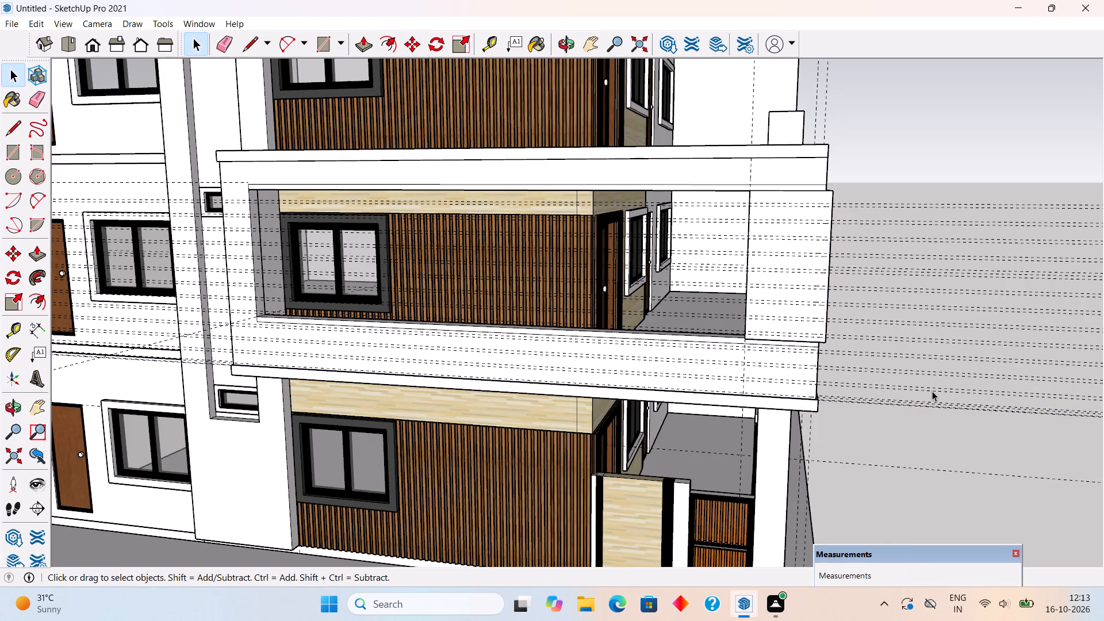
Inside the corner screen group, draw 1 1/2" by 3' 3" rectangles between the top four guide pairs on the slatted-wall-side face.
scroll(930, 386, "up", 5)
middle_click_drag(906, 388, 856, 408)
scroll(872, 402, "down", 3)
middle_click_drag(826, 232, 719, 267)
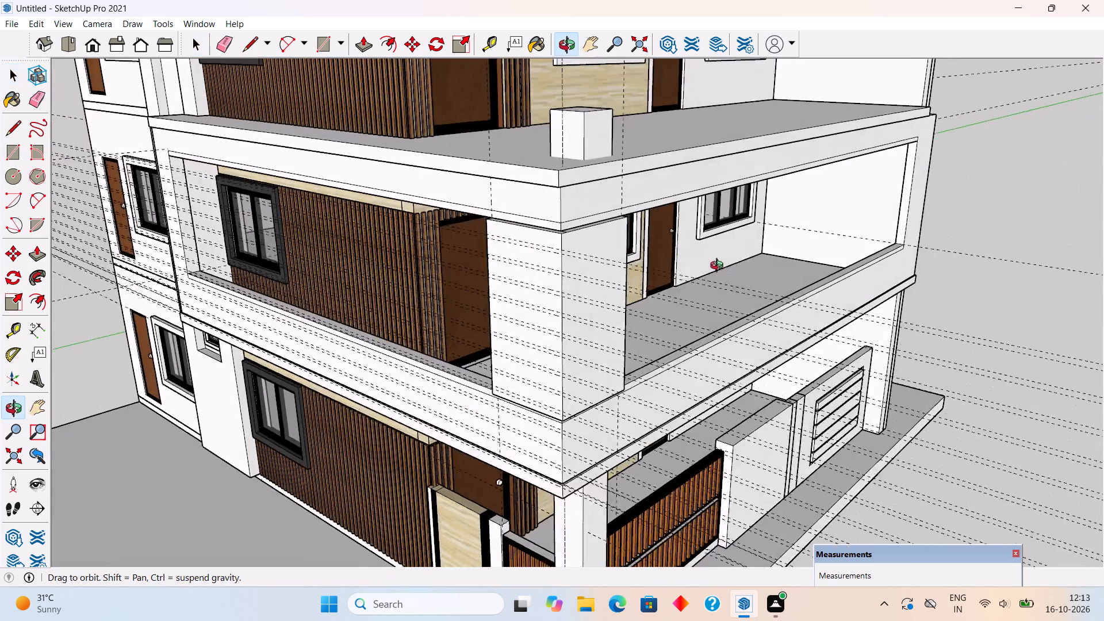
middle_click_drag(719, 267, 975, 285)
scroll(920, 233, "up", 4)
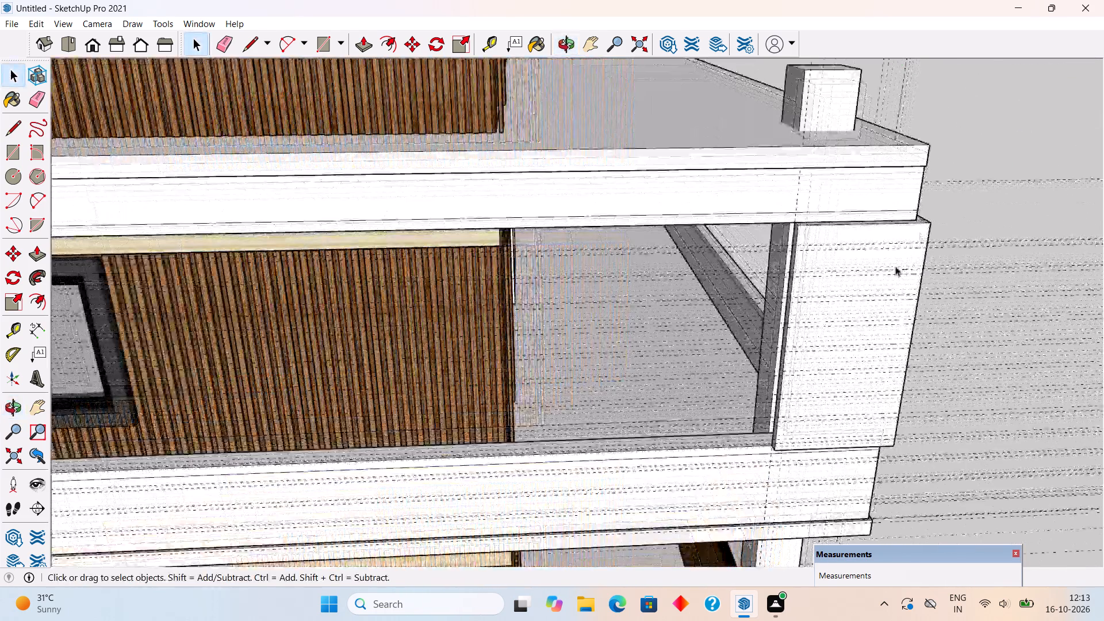
triple_click(888, 257)
scroll(888, 257, "up", 6)
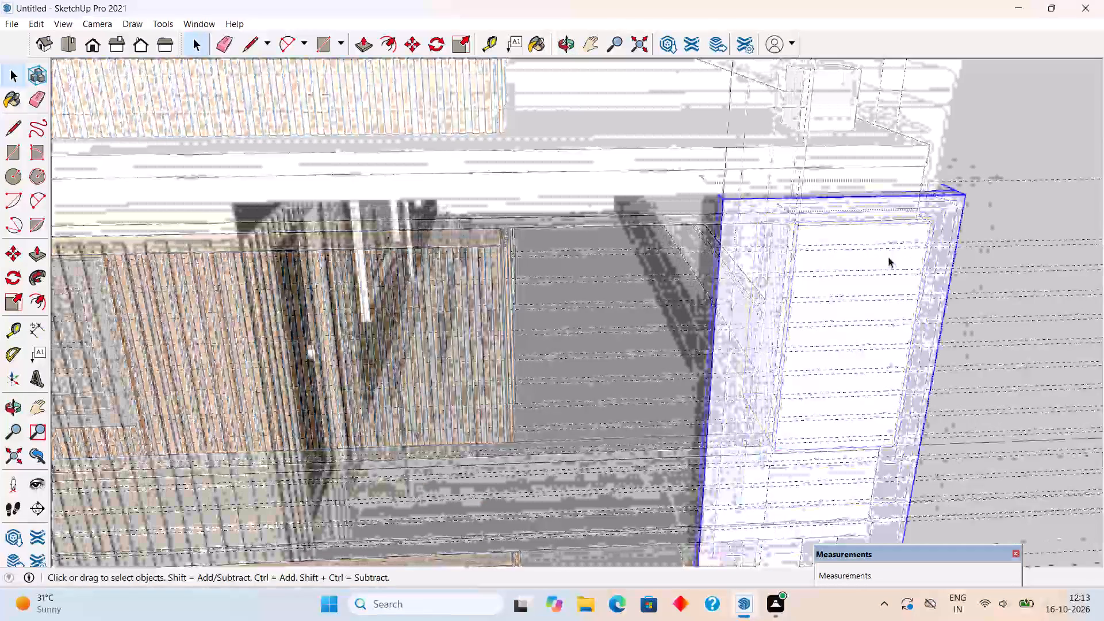
key("r")
left_click(722, 239)
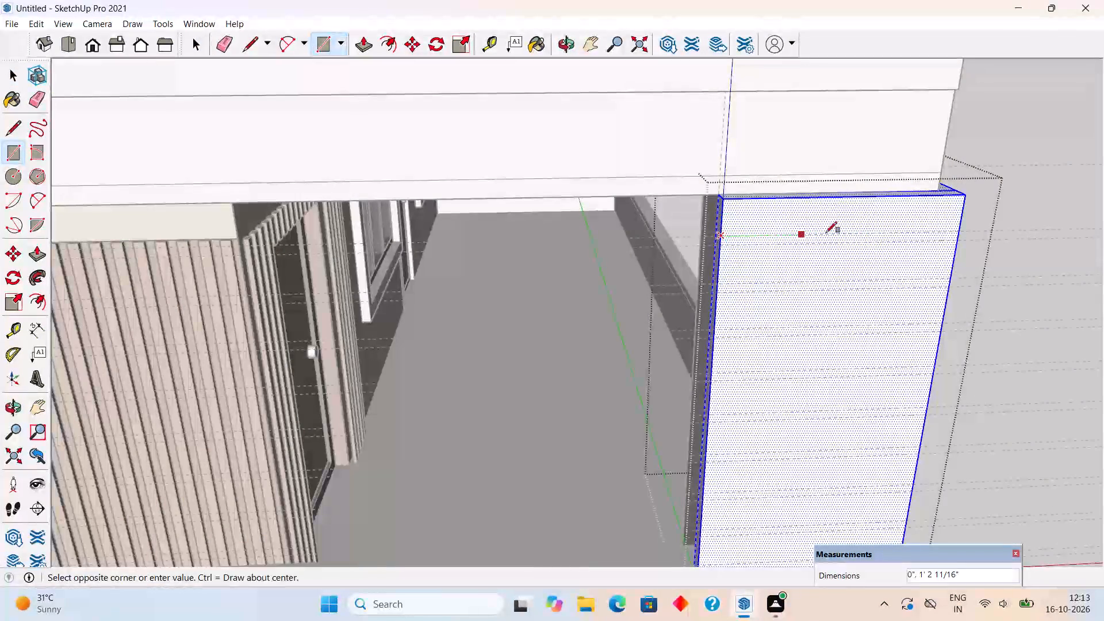
left_click(958, 243)
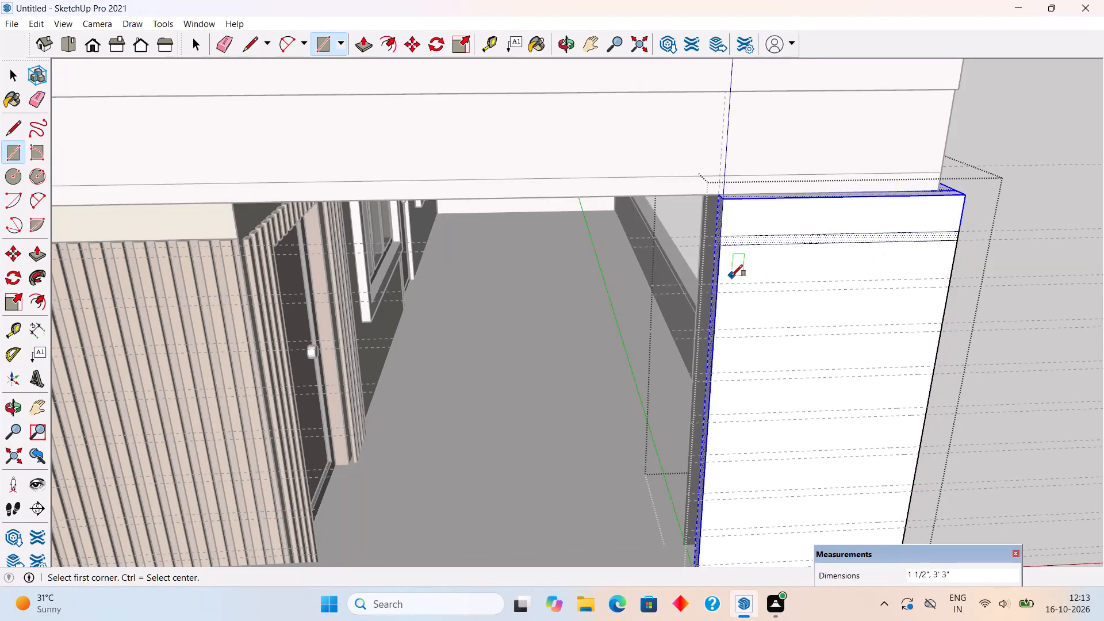
left_click(719, 282)
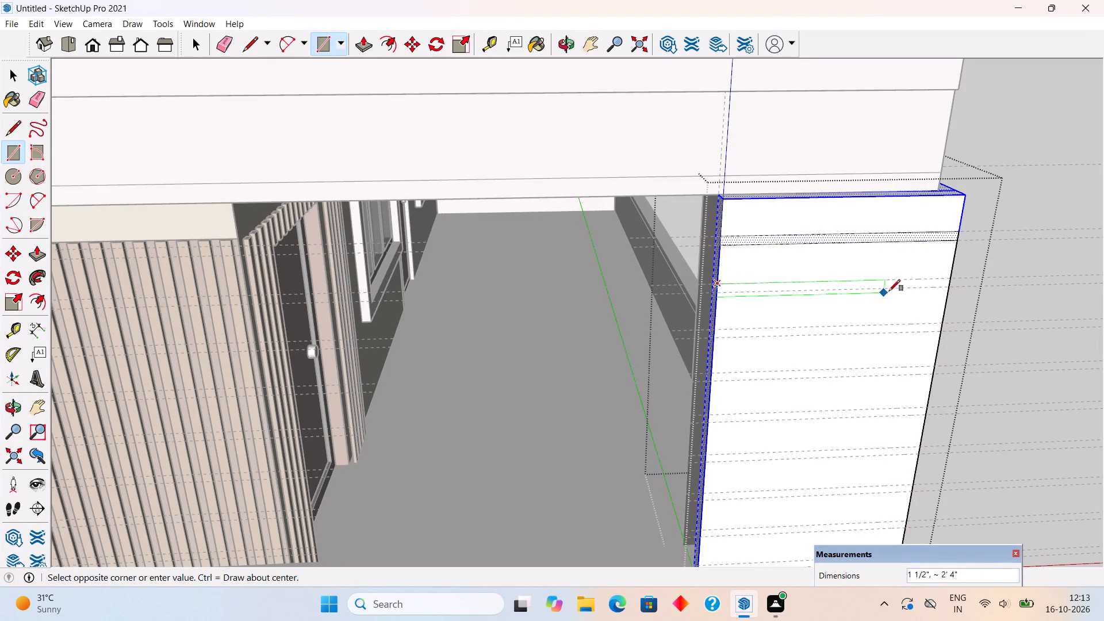
left_click(948, 290)
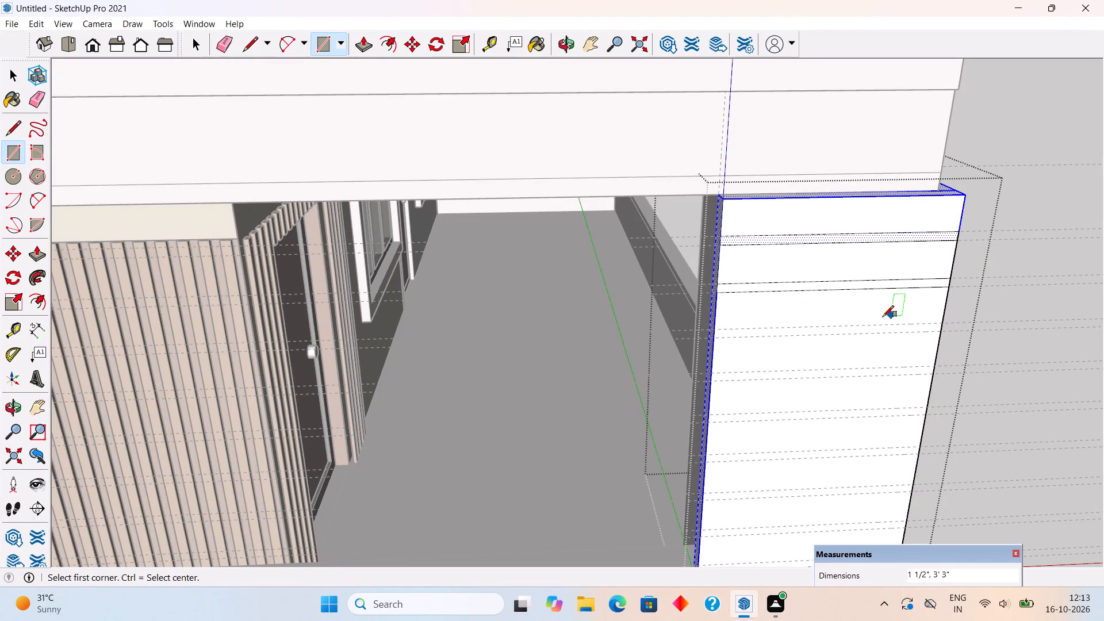
left_click(718, 328)
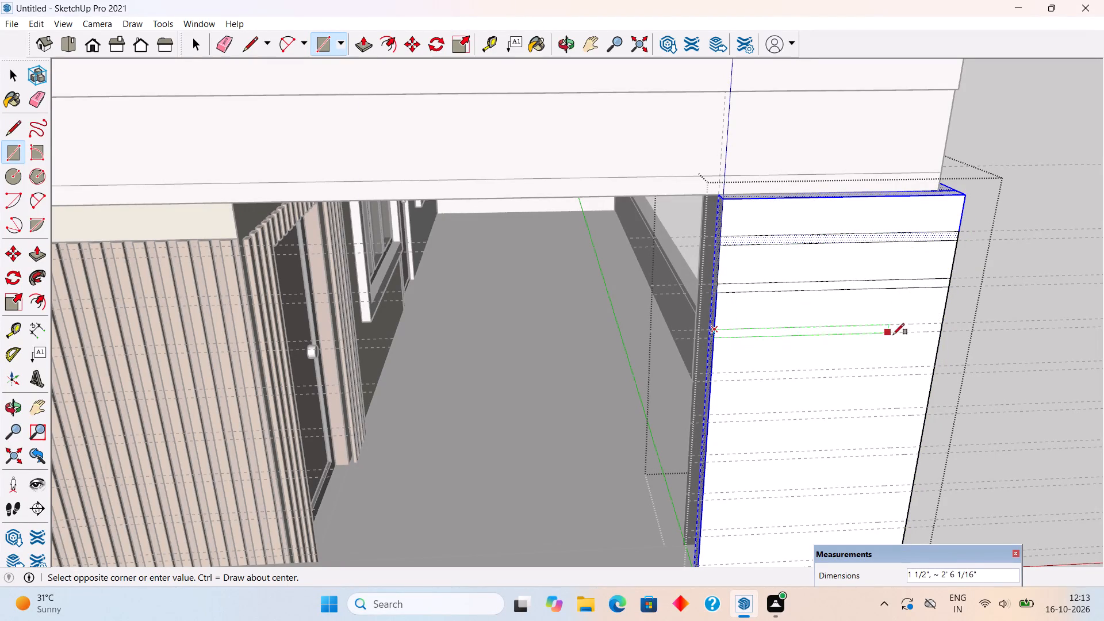
left_click(938, 333)
left_click(713, 372)
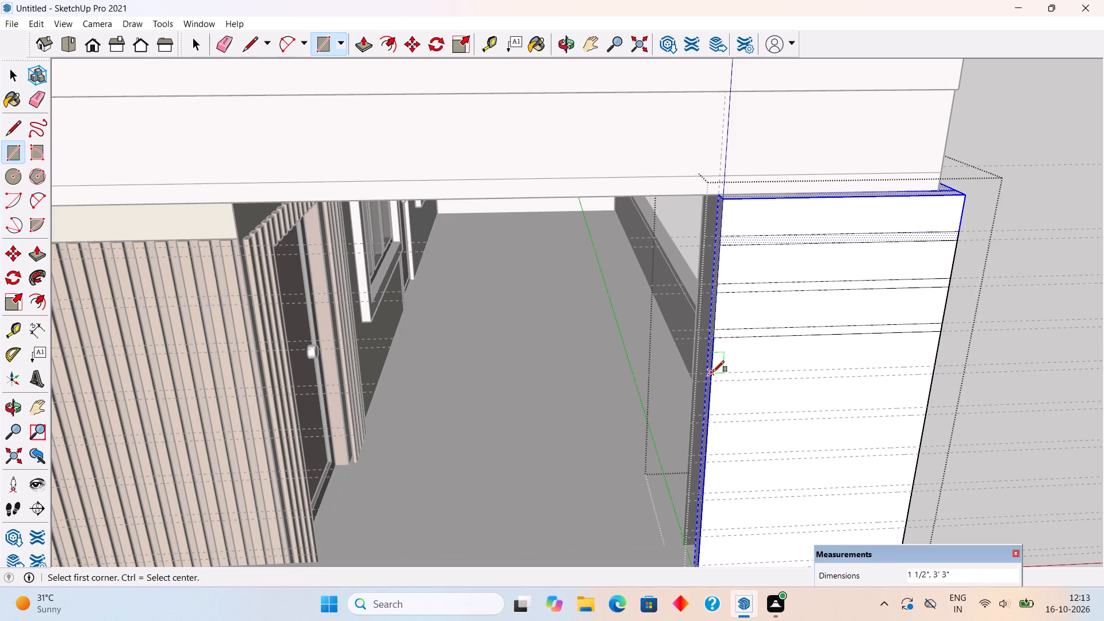
left_click(932, 373)
Draw 1 1/2" by 3' 3" rectangles between the remaining five guide pairs on the lower part of the corner screen's slatted-wall-side face.
scroll(904, 298, "down", 4)
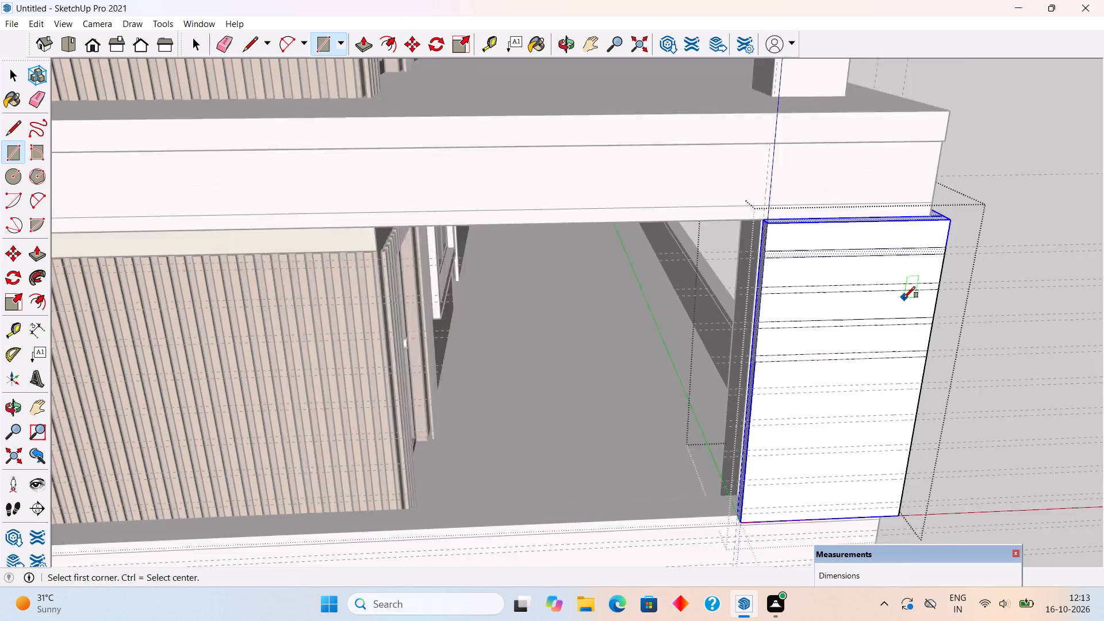
scroll(904, 298, "down", 5)
scroll(896, 446, "up", 20)
scroll(896, 446, "up", 3)
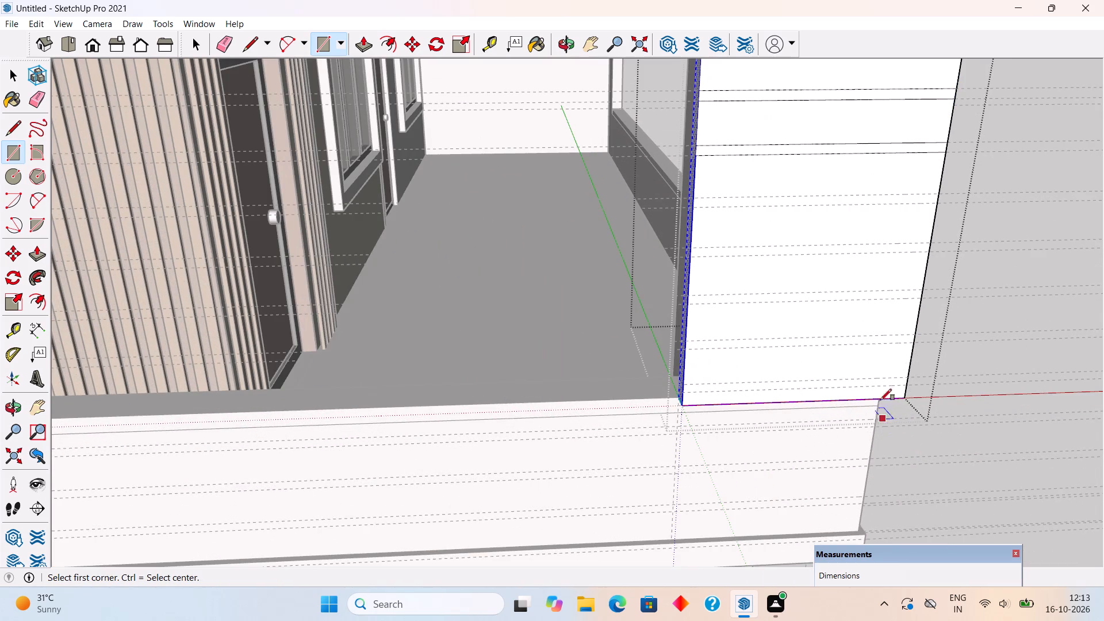
left_click(690, 199)
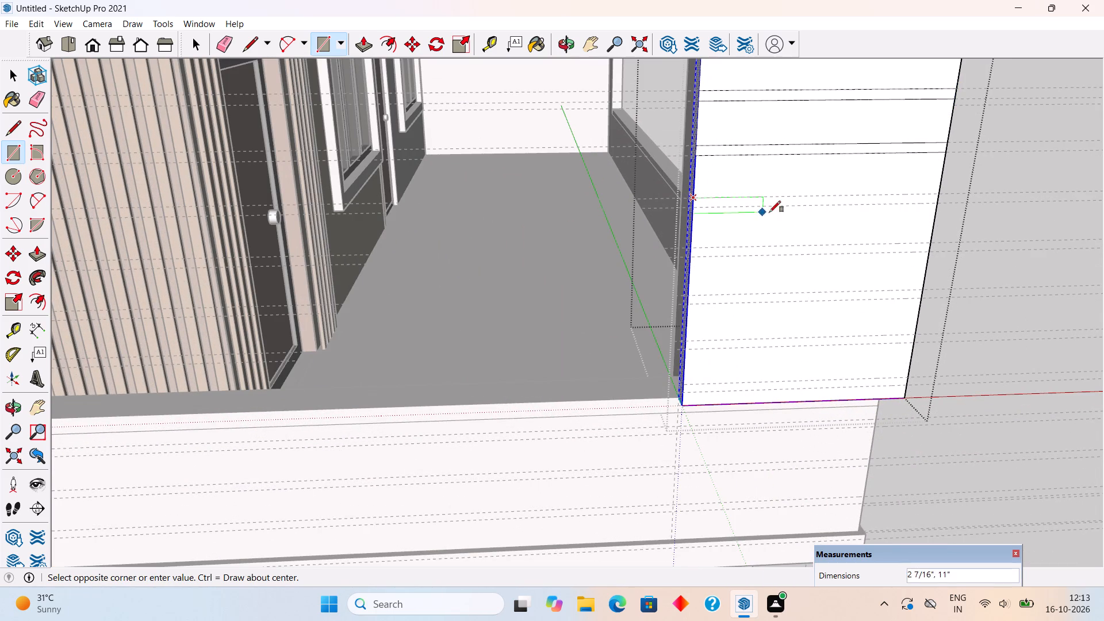
left_click(938, 204)
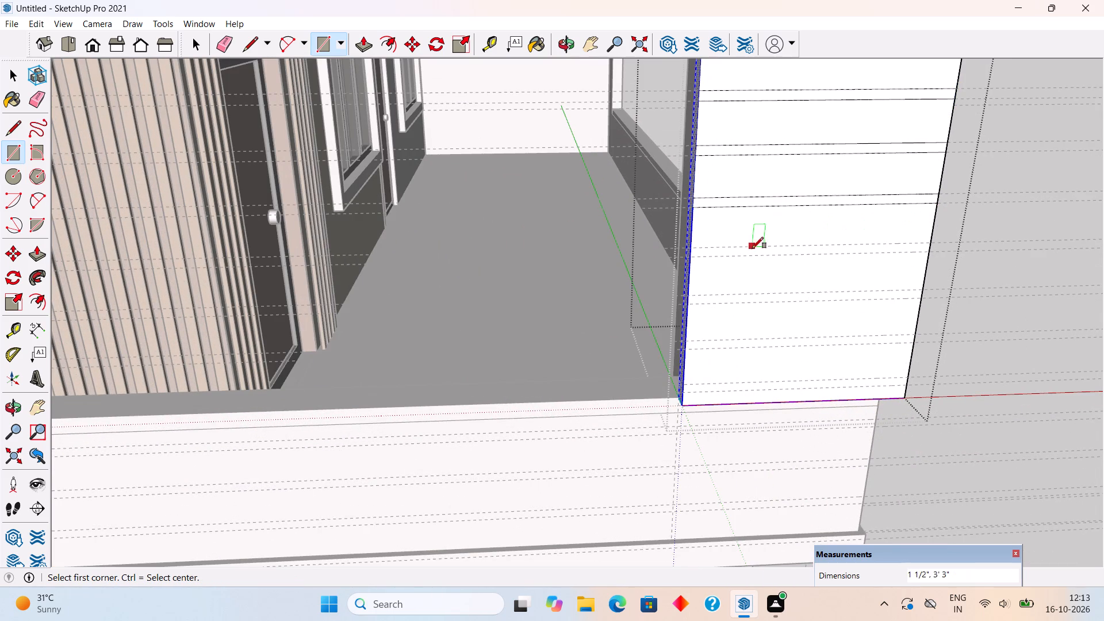
left_click(692, 250)
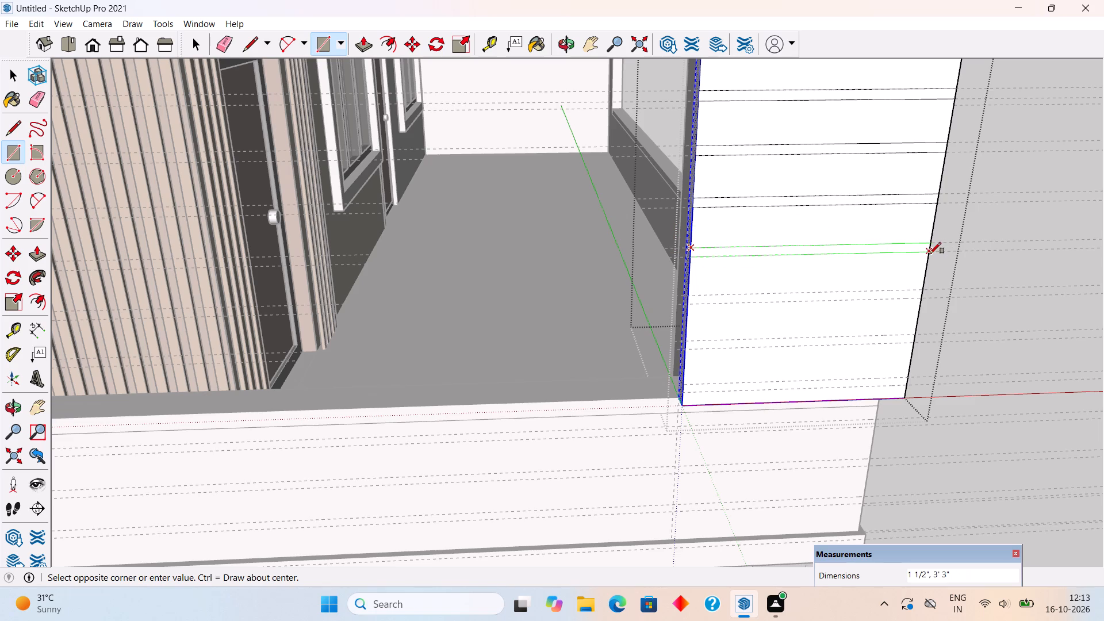
left_click(930, 254)
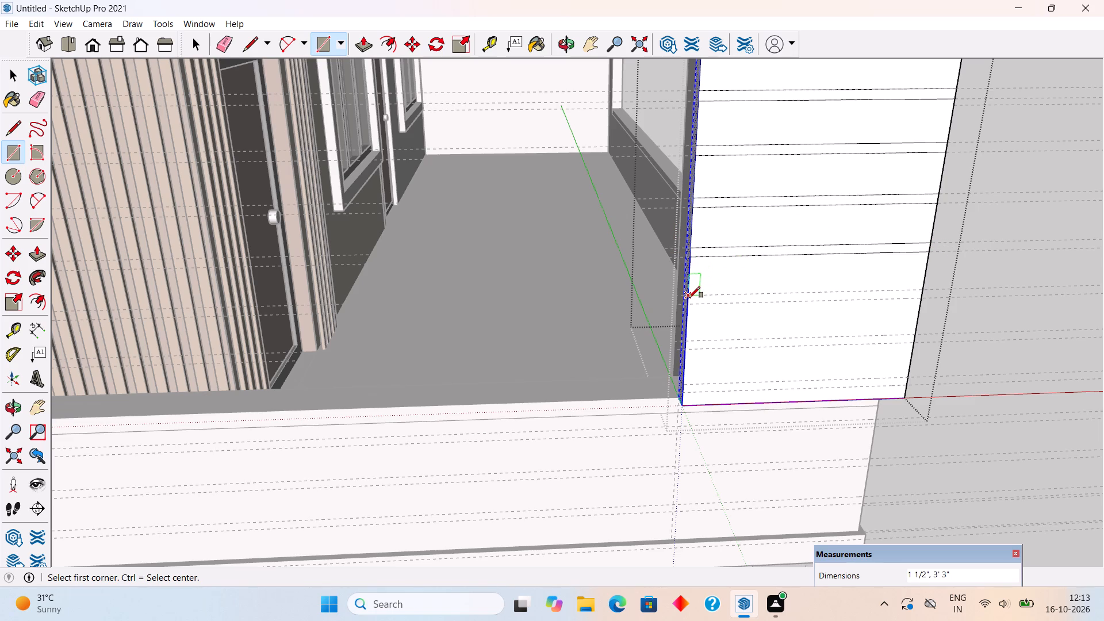
left_click(689, 298)
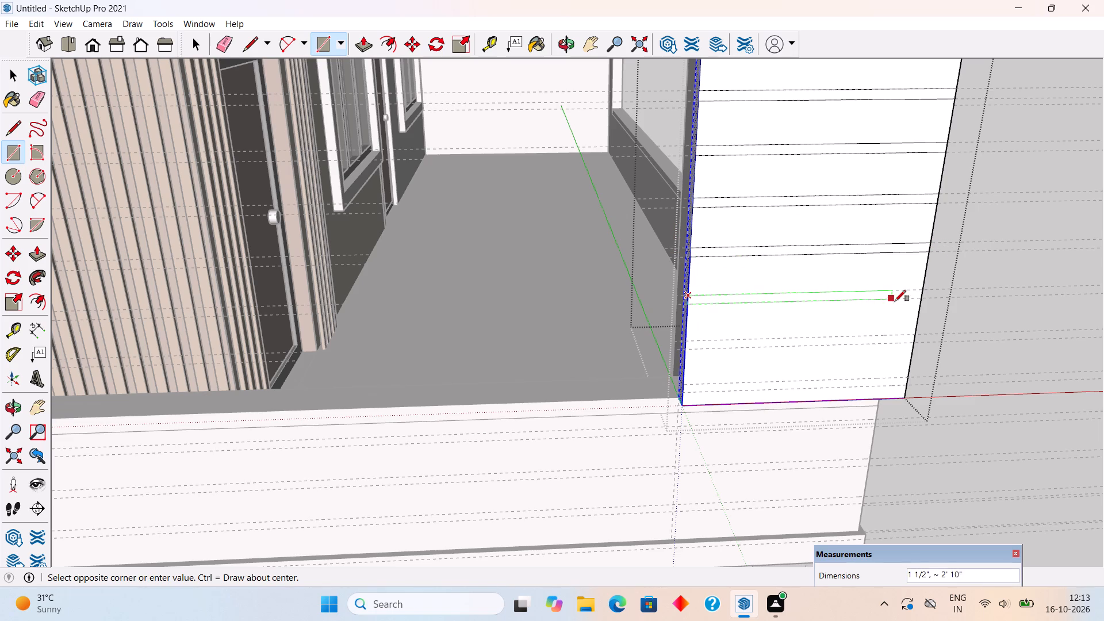
left_click(919, 301)
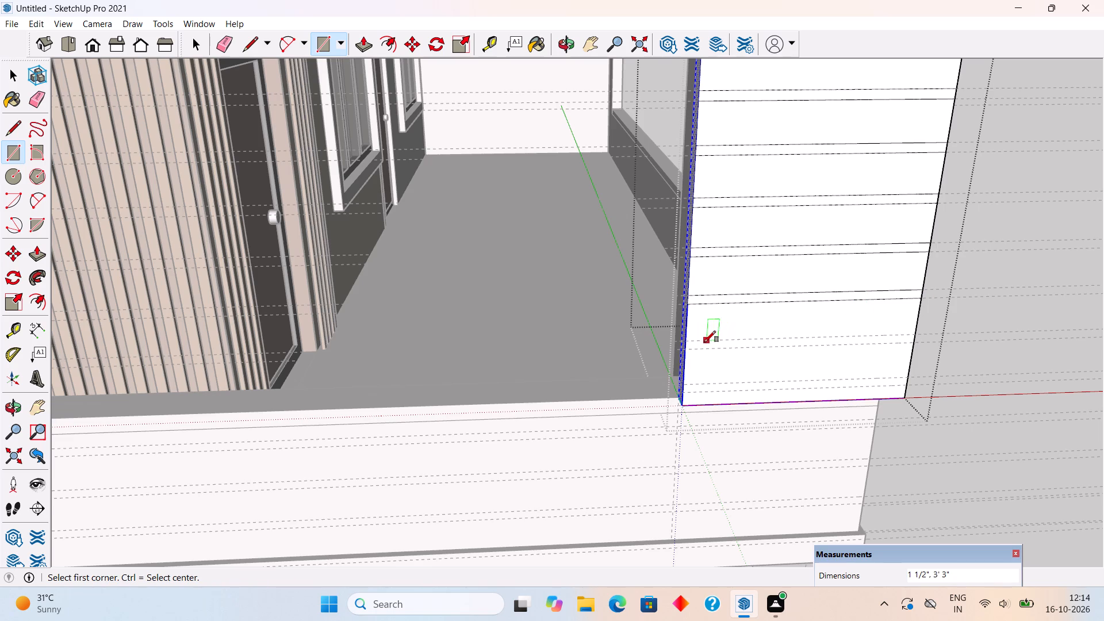
left_click(684, 340)
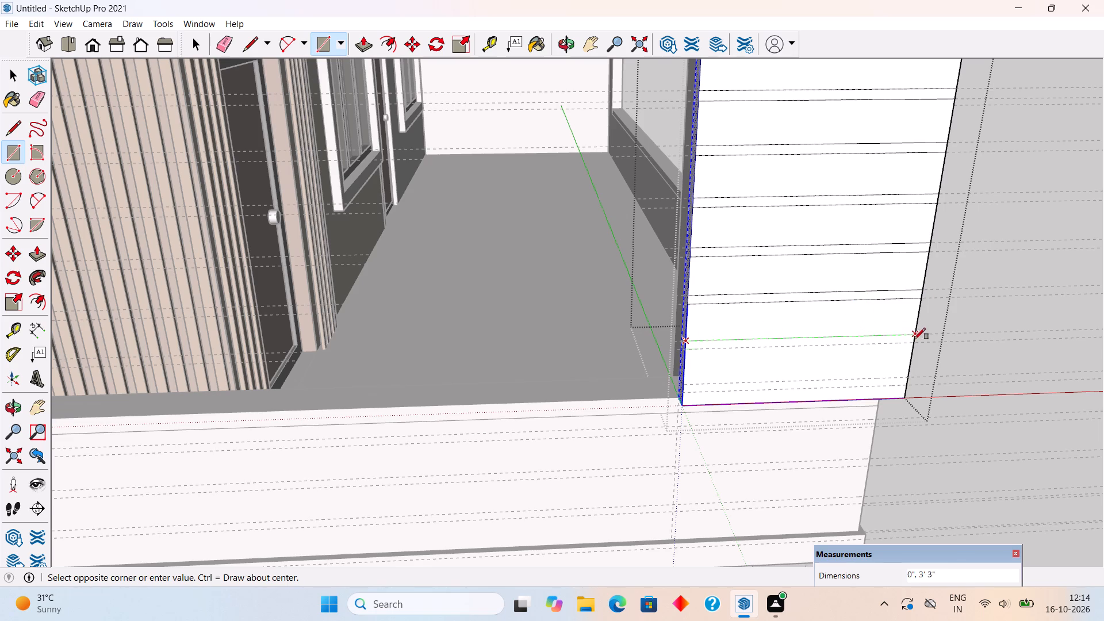
left_click(914, 344)
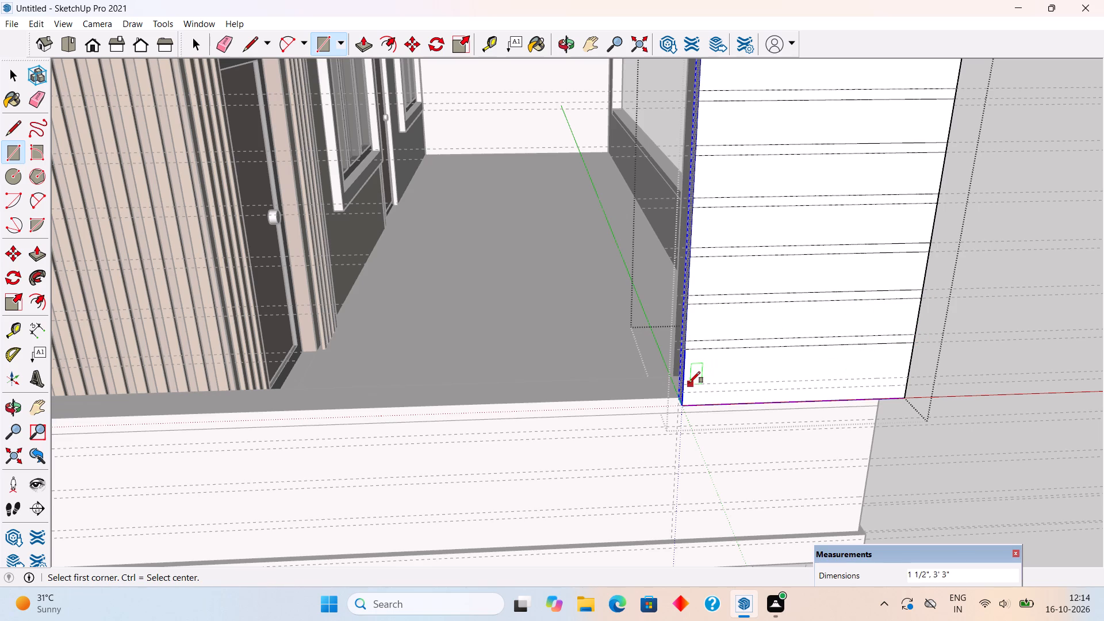
left_click(682, 386)
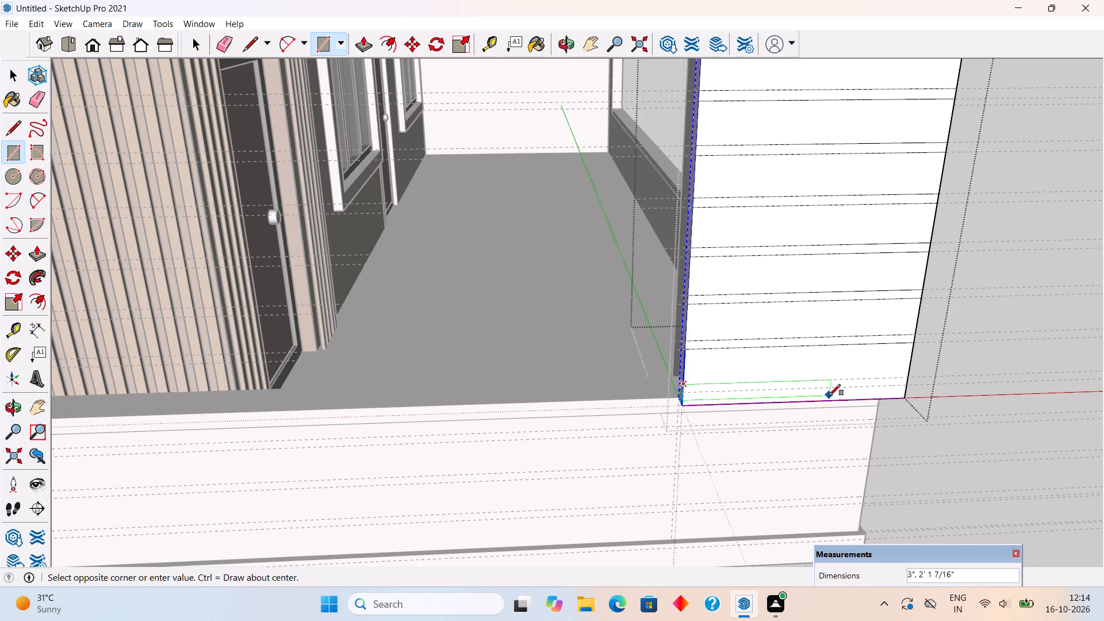
left_click(906, 385)
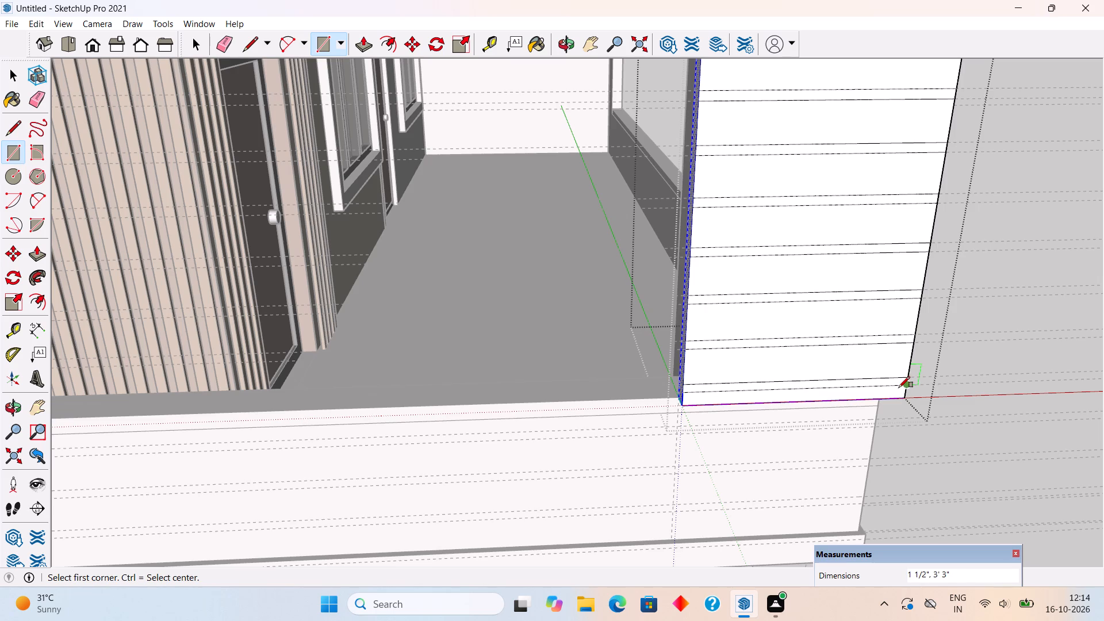
key("space")
Push the topmost strip on the corner screen's slatted-wall-side face inward by 0.3".
scroll(907, 431, "down", 9)
middle_click_drag(939, 413, 743, 398)
scroll(743, 398, "down", 3)
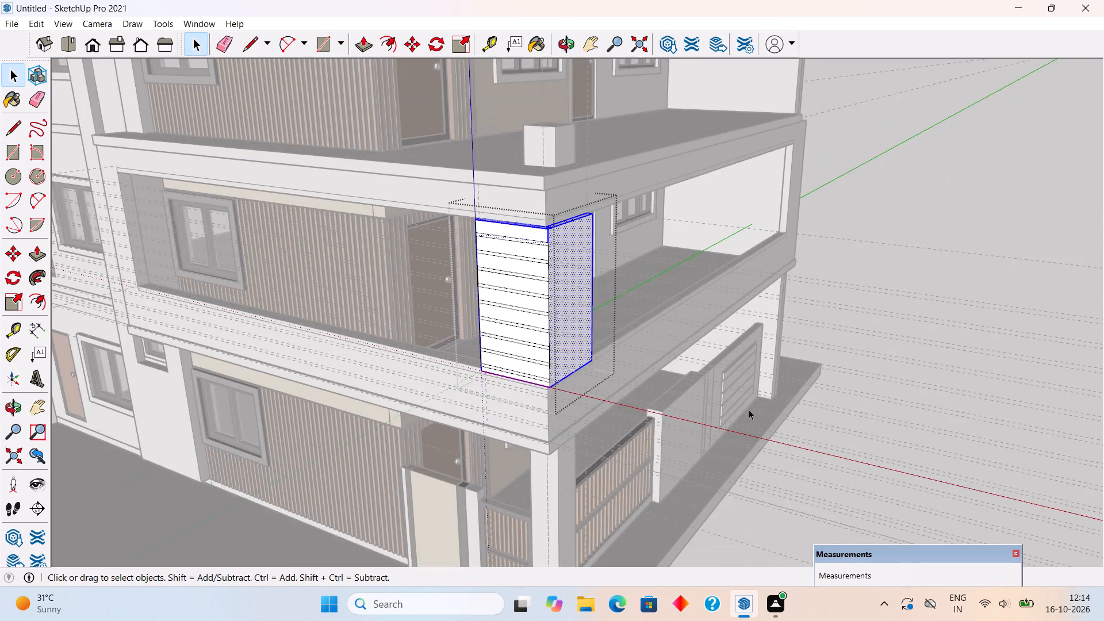
scroll(749, 409, "down", 4)
scroll(557, 373, "up", 2)
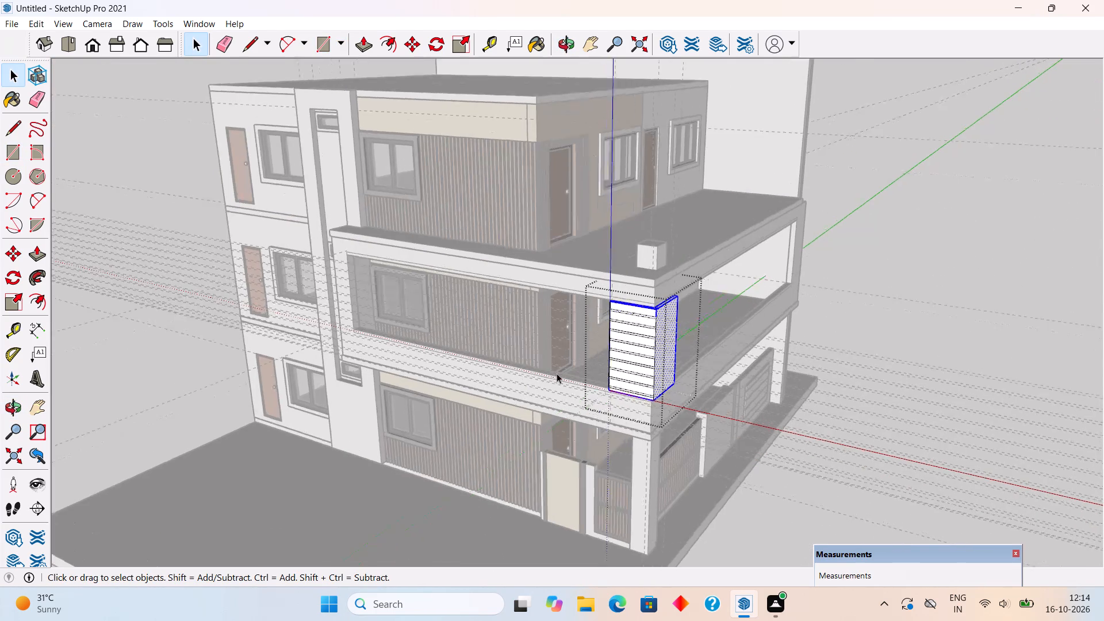
scroll(557, 373, "up", 7)
middle_click_drag(608, 400, 755, 430)
scroll(995, 187, "up", 6)
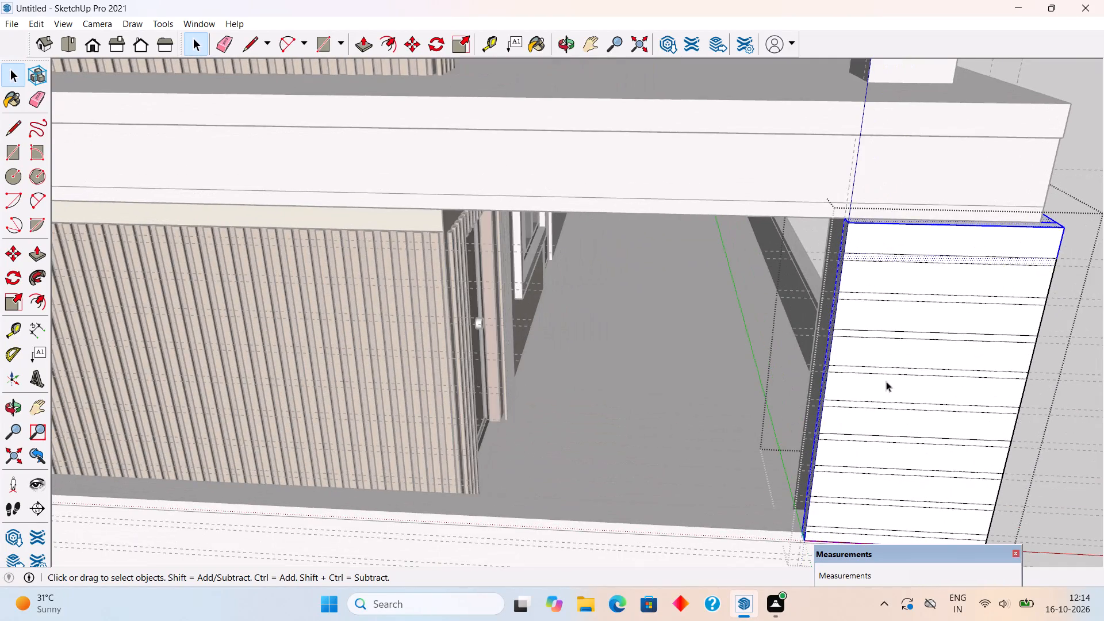
middle_click_drag(919, 386, 975, 297)
middle_click_drag(999, 295, 1048, 288)
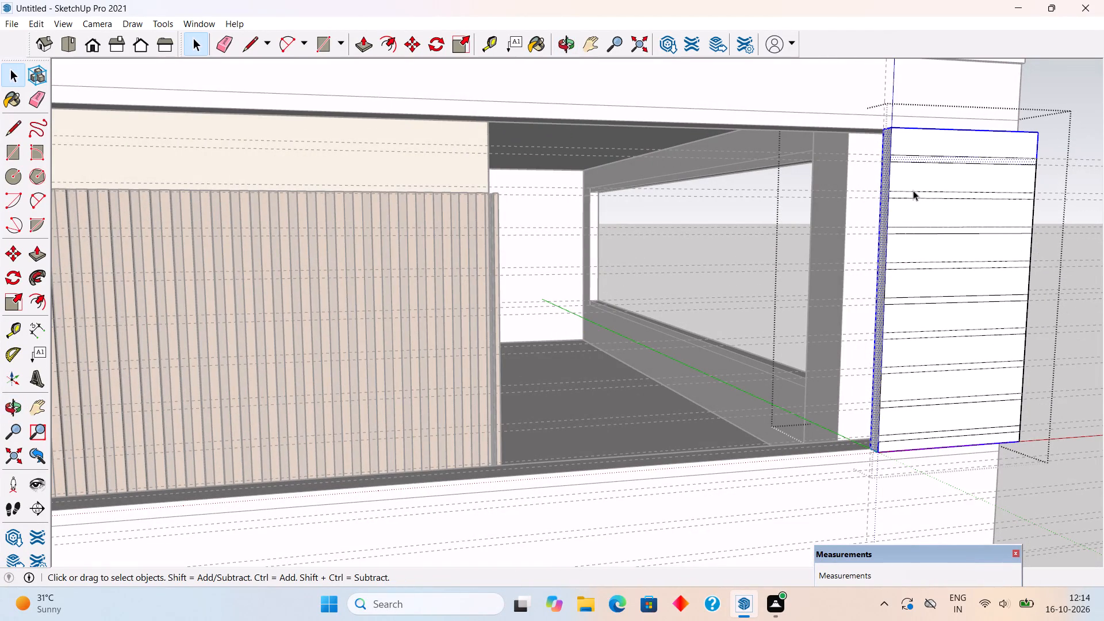
key("p")
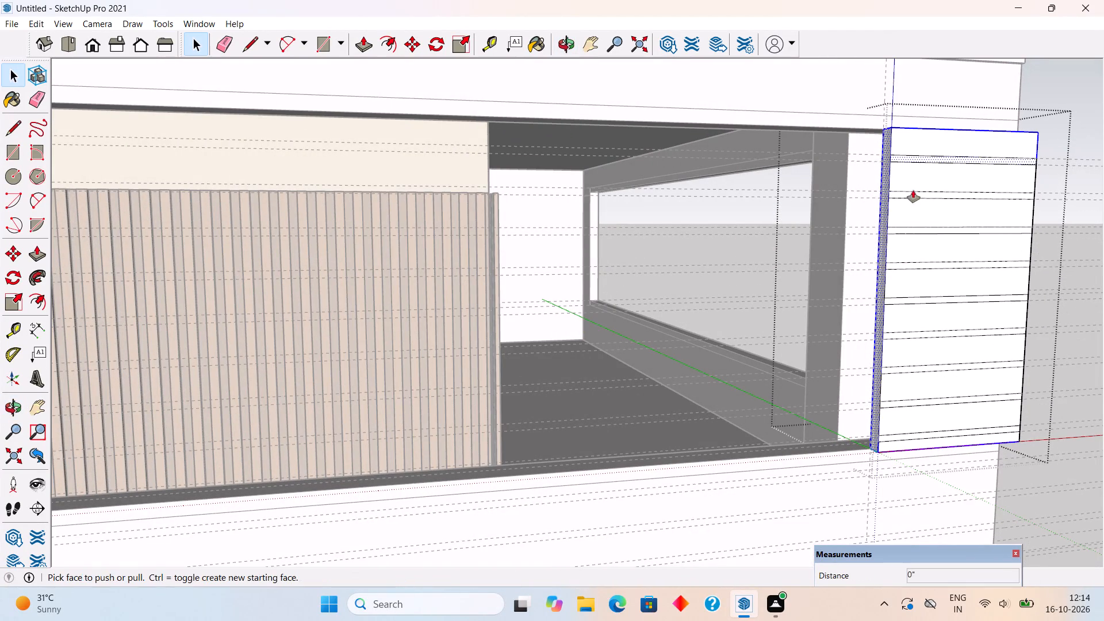
scroll(906, 159, "up", 3)
left_click(902, 158)
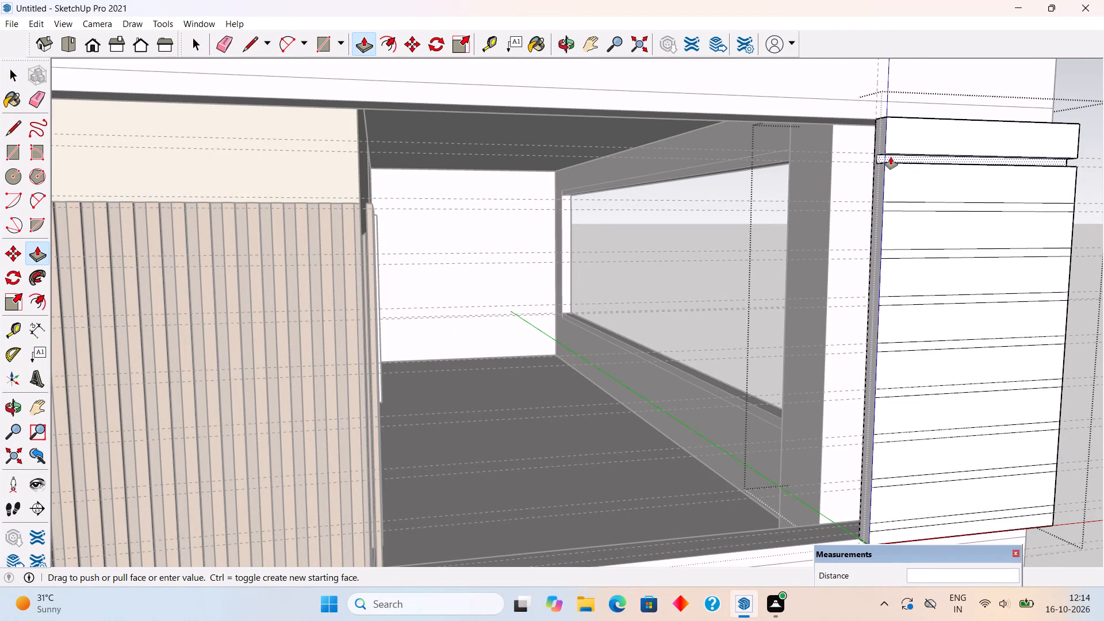
type(".3\"")
key("Return")
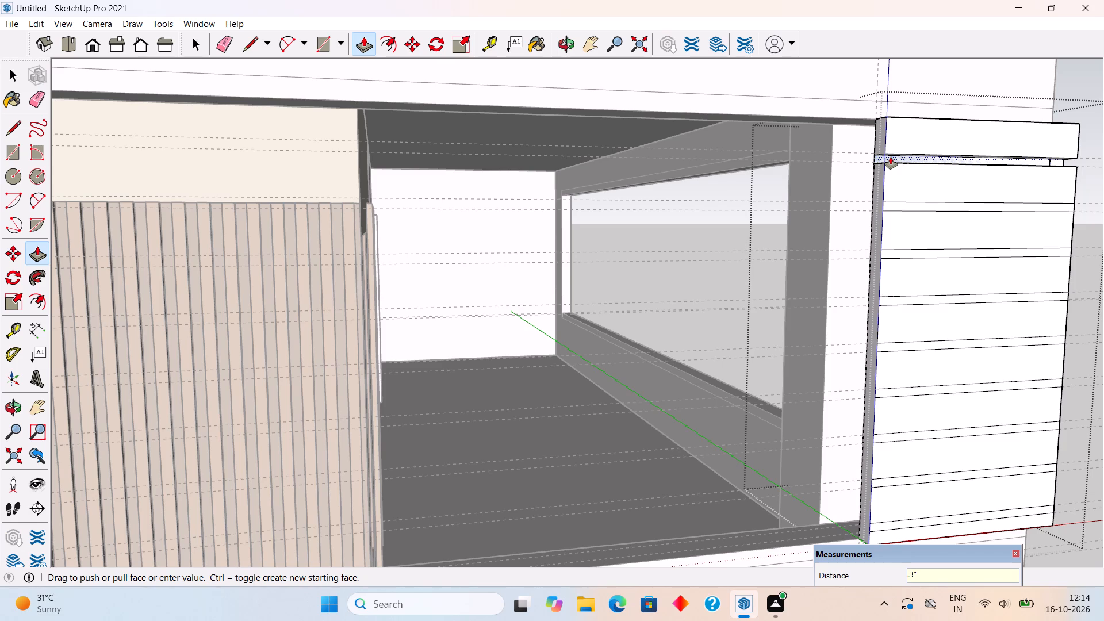
Recess the other eight strips on the same face by the same 0.3" and exit the corner screen group.
scroll(765, 0, "down", 1)
double_click(925, 208)
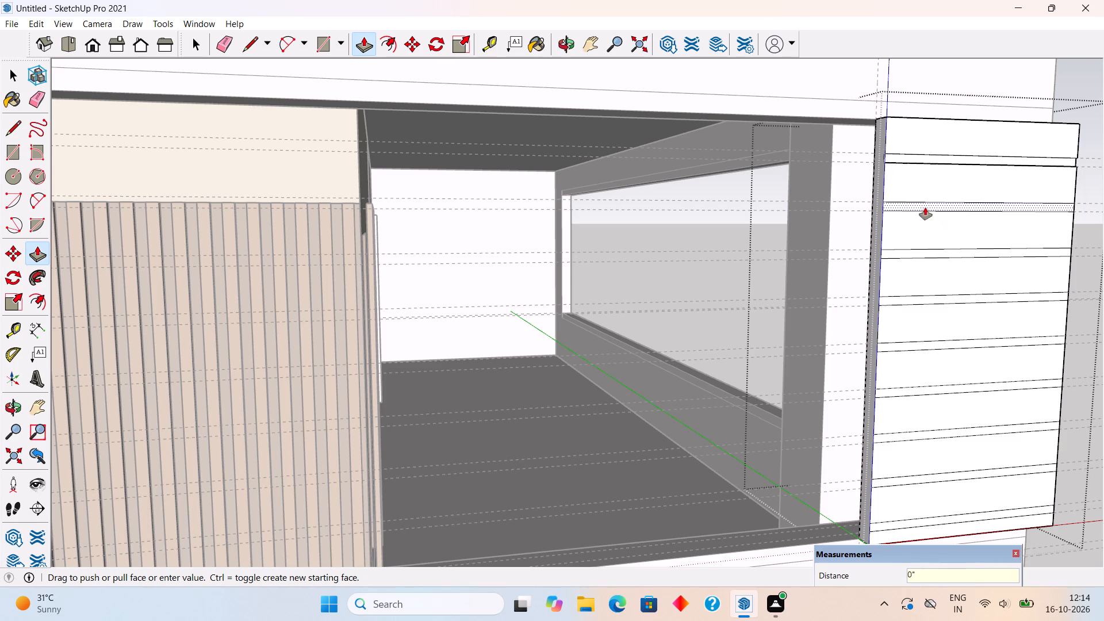
double_click(926, 255)
double_click(921, 298)
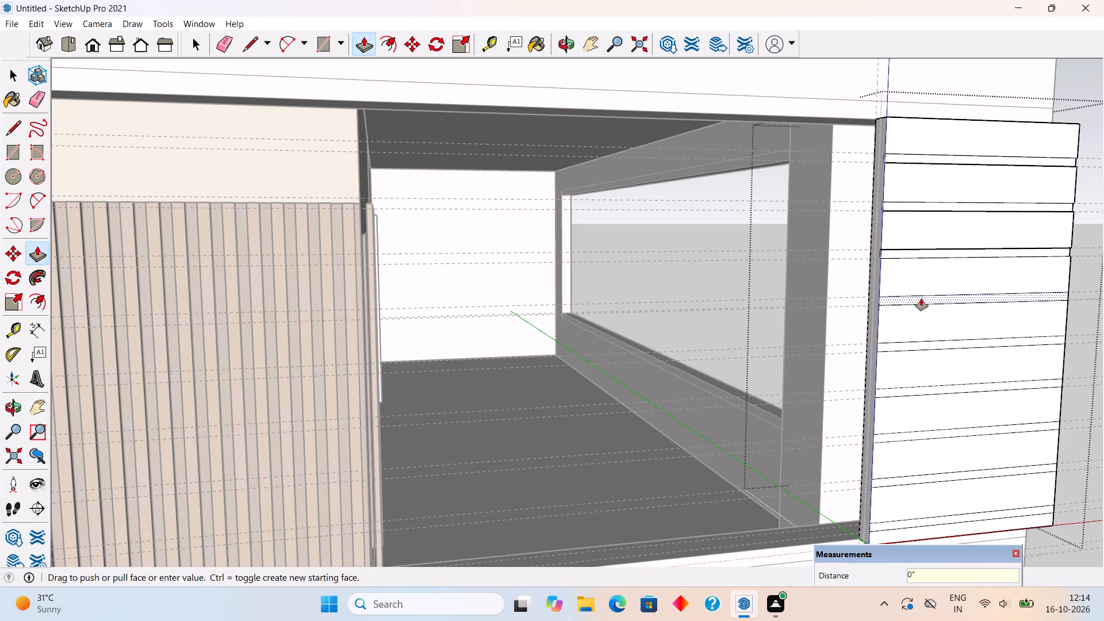
double_click(921, 345)
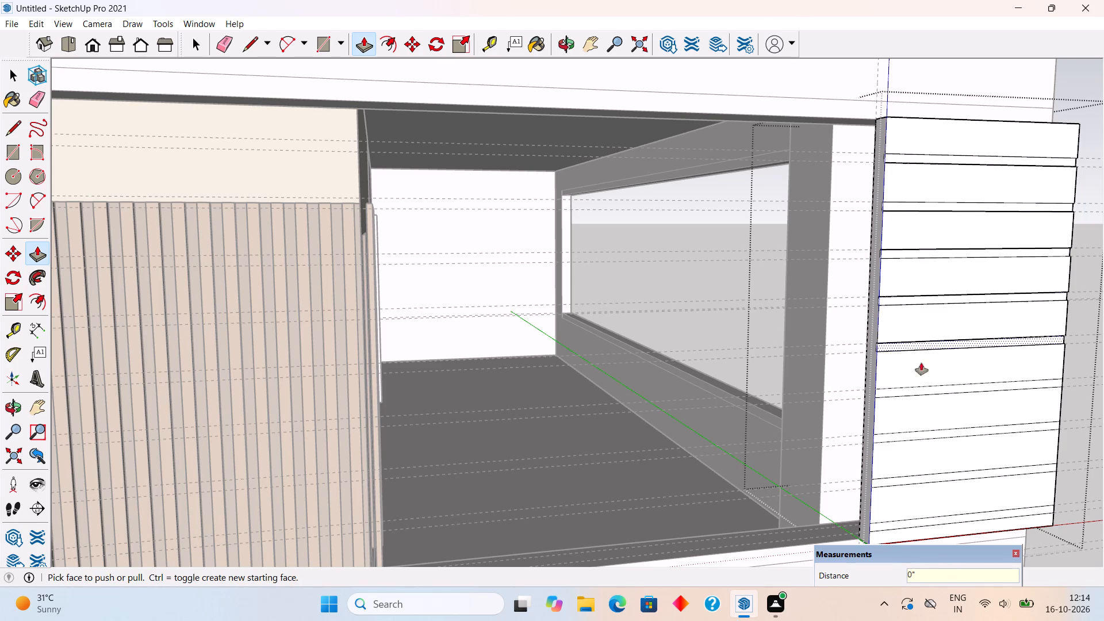
double_click(917, 388)
left_click(910, 438)
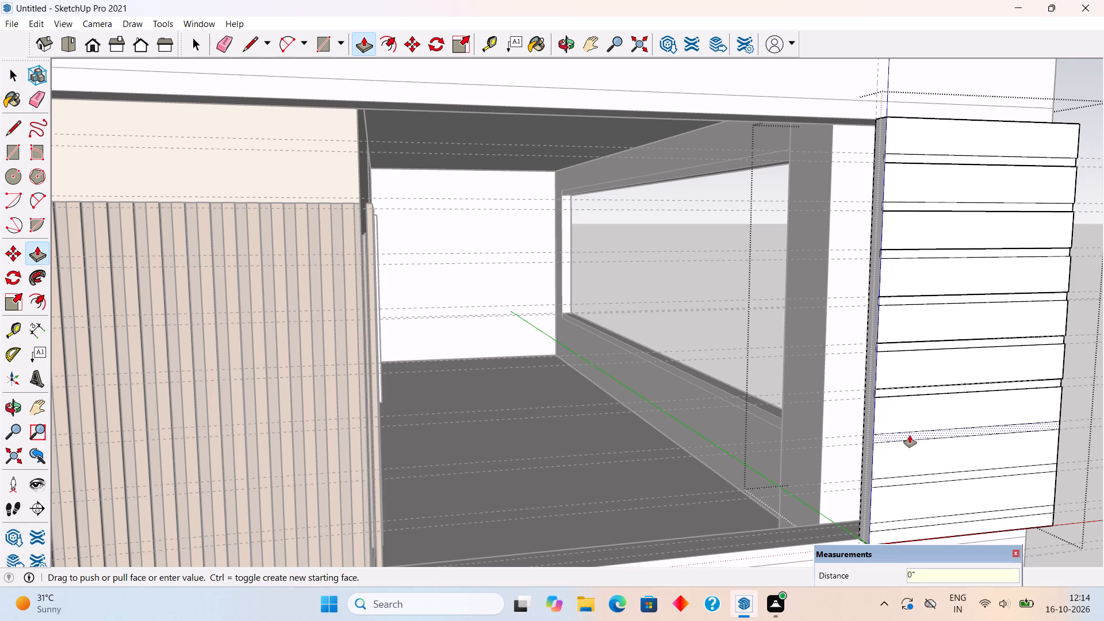
left_click(910, 434)
double_click(909, 481)
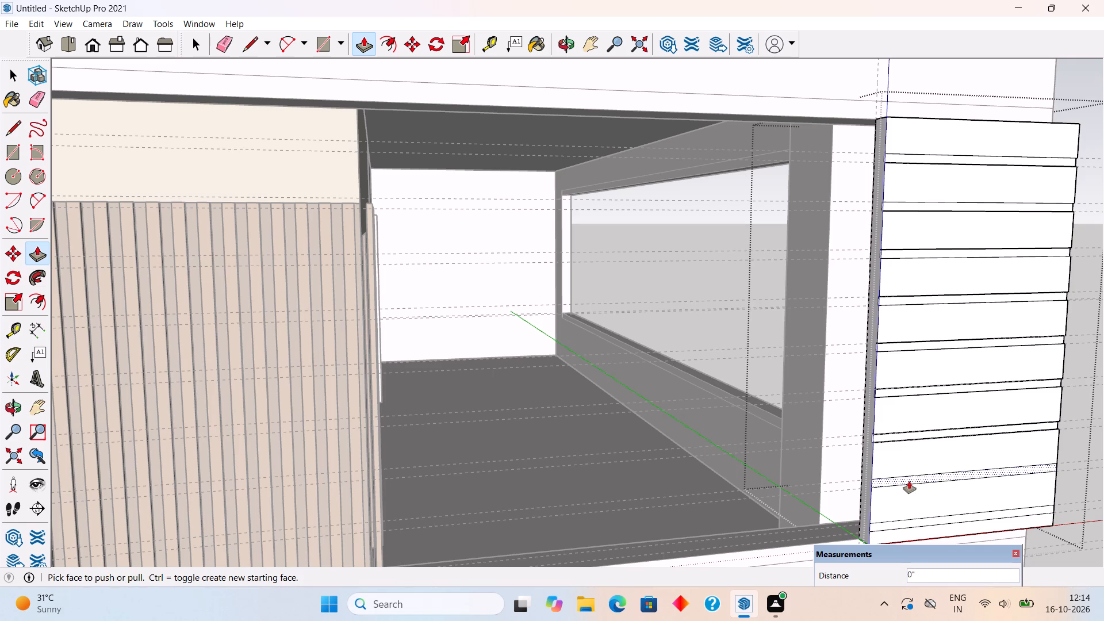
left_click(914, 523)
left_click(914, 523)
scroll(891, 488, "down", 8)
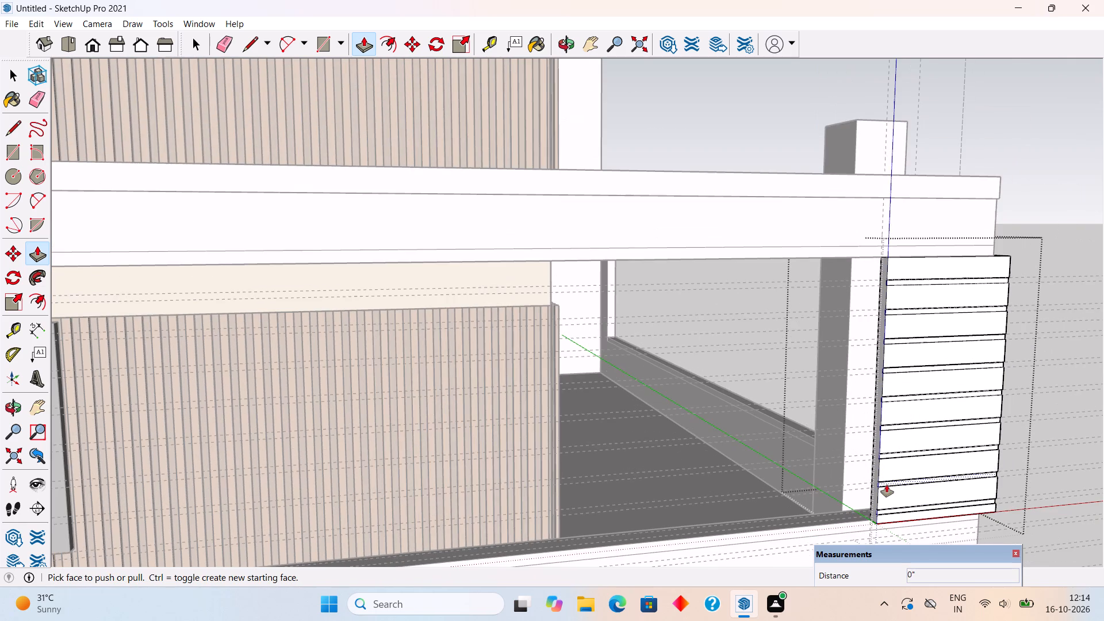
key("space")
left_click(762, 167)
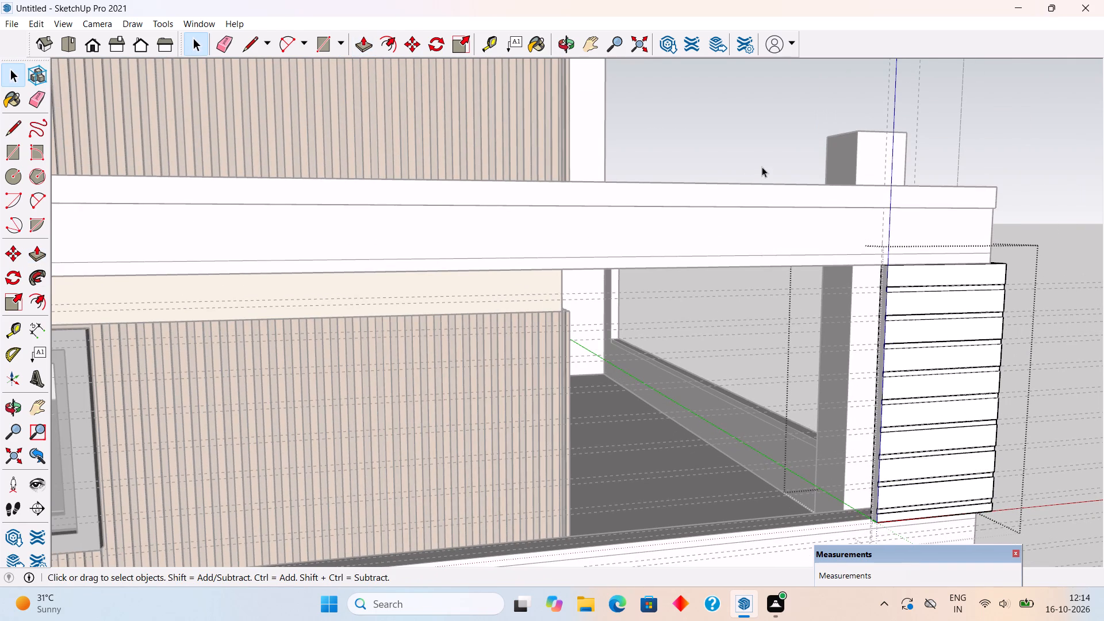
Delete all the closely spaced horizontal guides running across the first-floor balcony and corner screen.
scroll(873, 362, "down", 4)
scroll(827, 346, "down", 5)
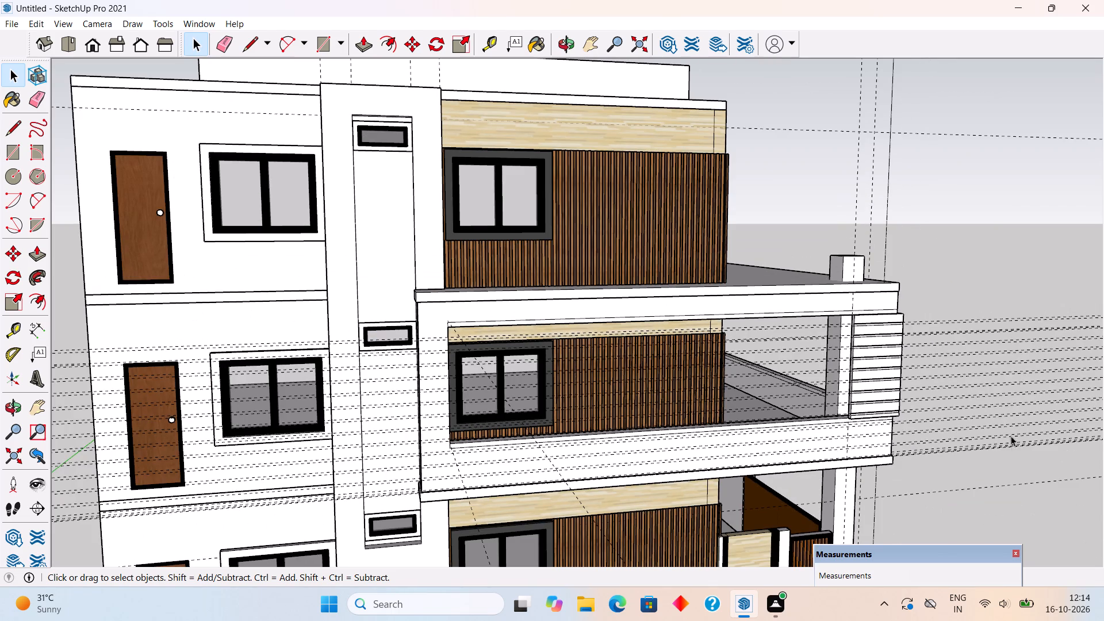
left_click_drag(1020, 468, 969, 291)
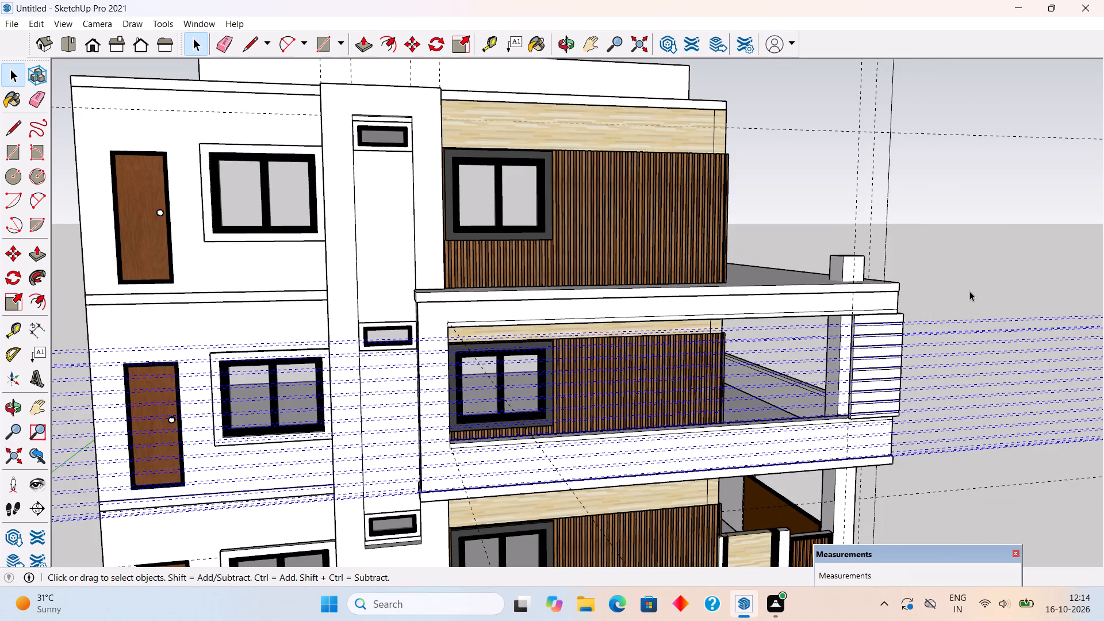
key("Delete")
Place two horizontal guides 1 1/2" apart on the corner screen's adjoining plain face, aligned with the top groove's upper and lower edges.
middle_click_drag(977, 320, 715, 368)
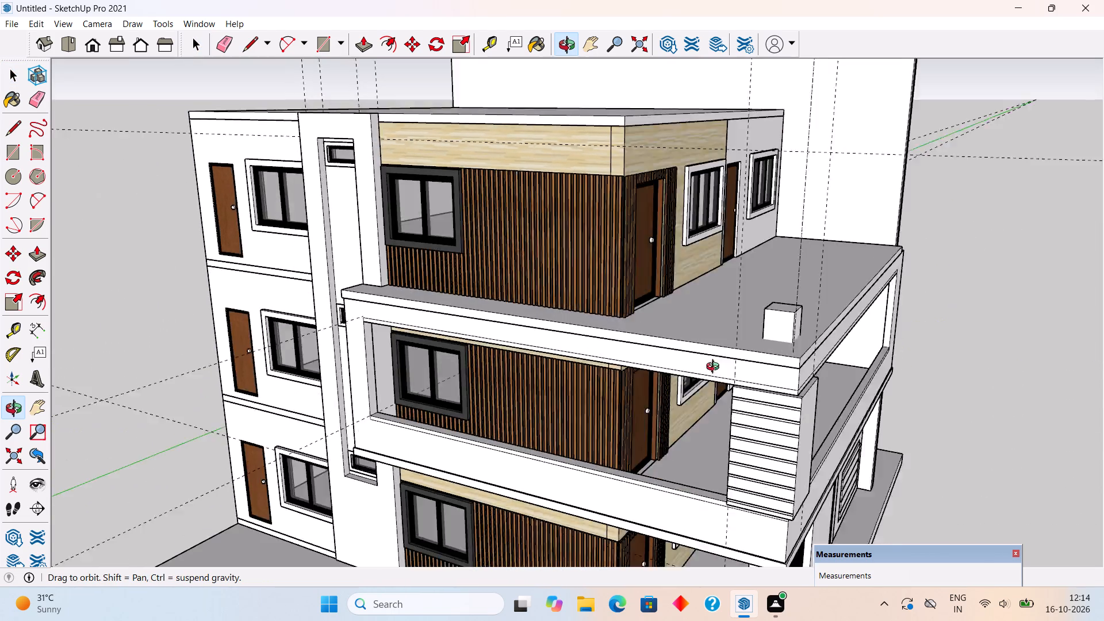
middle_click_drag(715, 368, 469, 320)
scroll(440, 505, "up", 4)
middle_click_drag(554, 505, 540, 502)
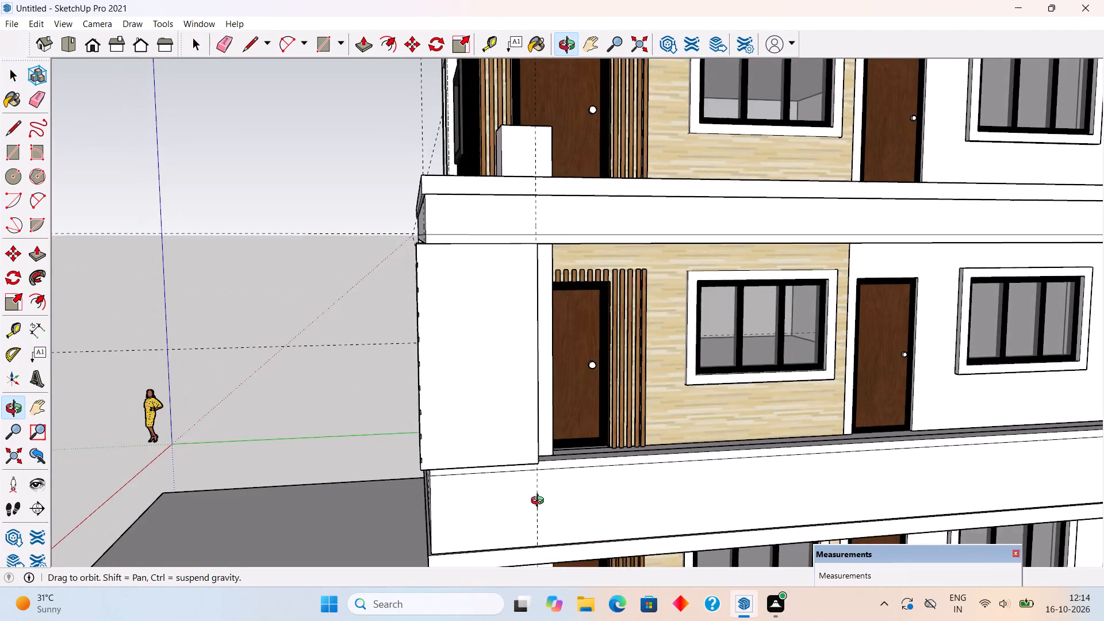
middle_click_drag(540, 502, 622, 516)
scroll(543, 507, "up", 1)
key("t")
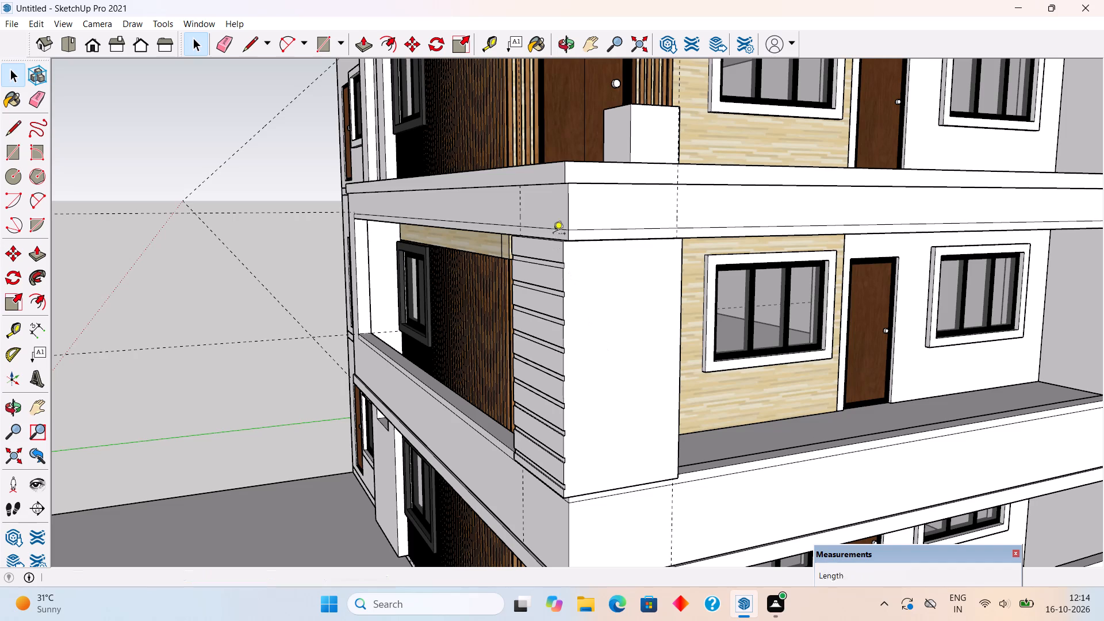
scroll(561, 254, "up", 4)
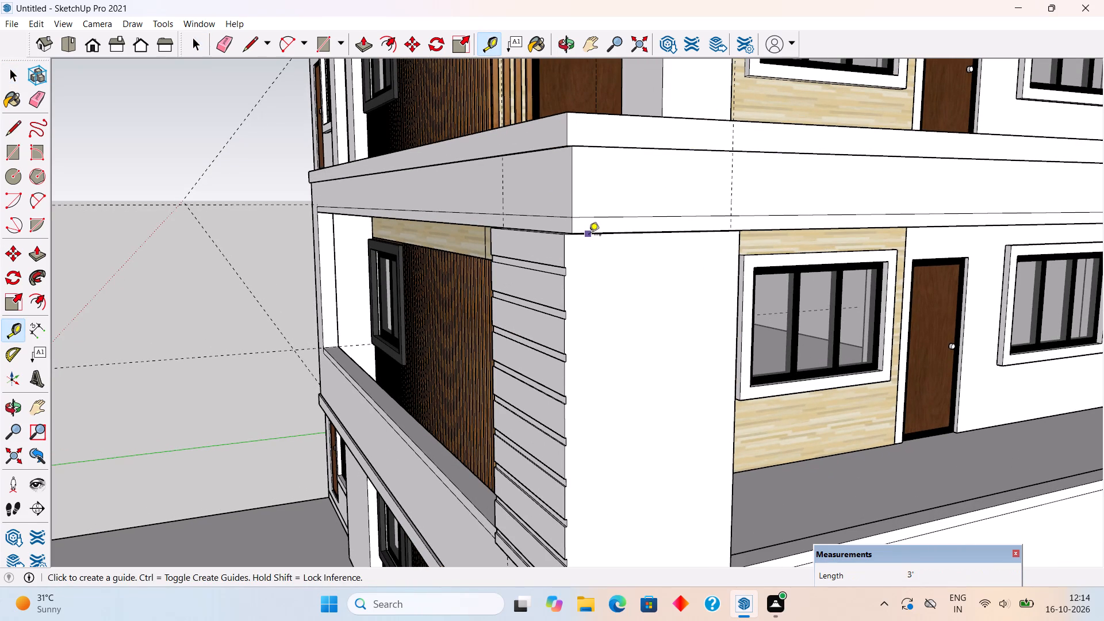
left_click(589, 236)
left_click(561, 268)
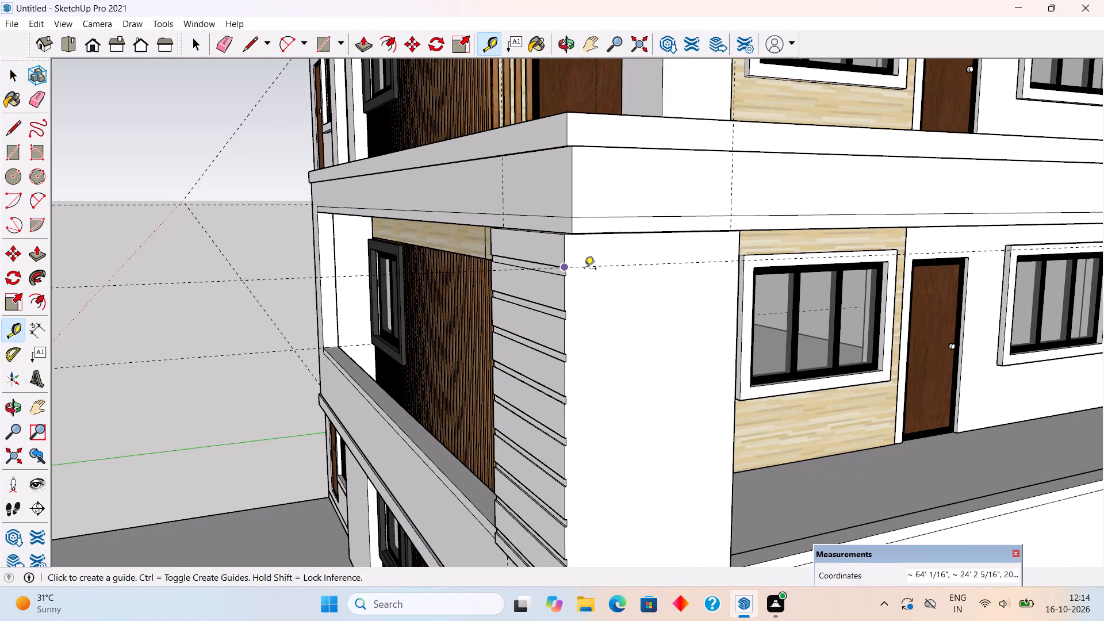
left_click(596, 270)
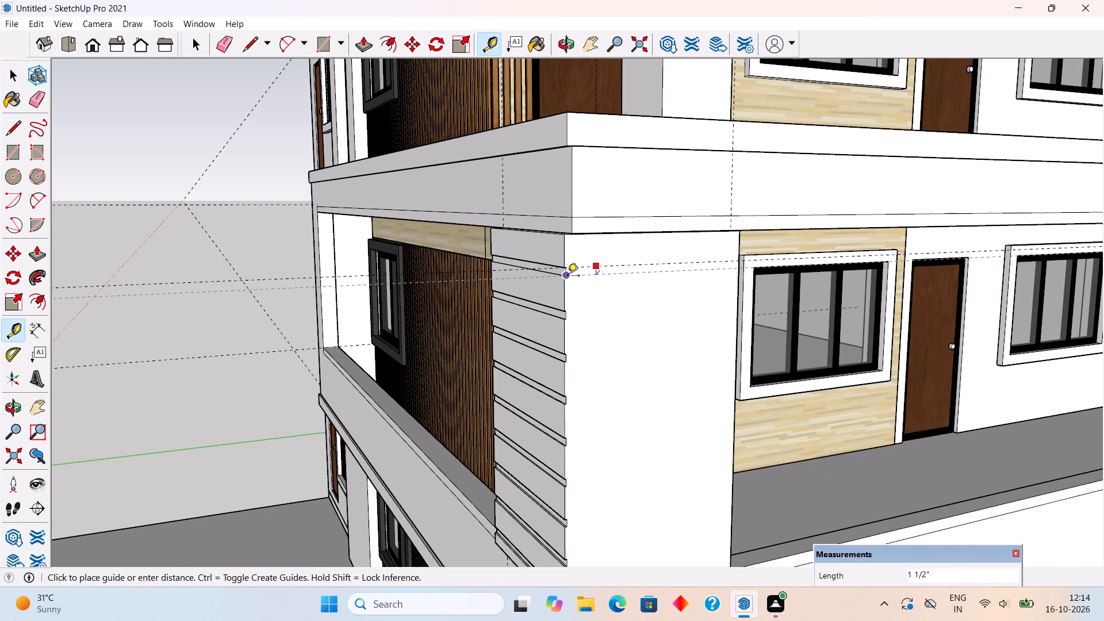
left_click(568, 277)
key("space")
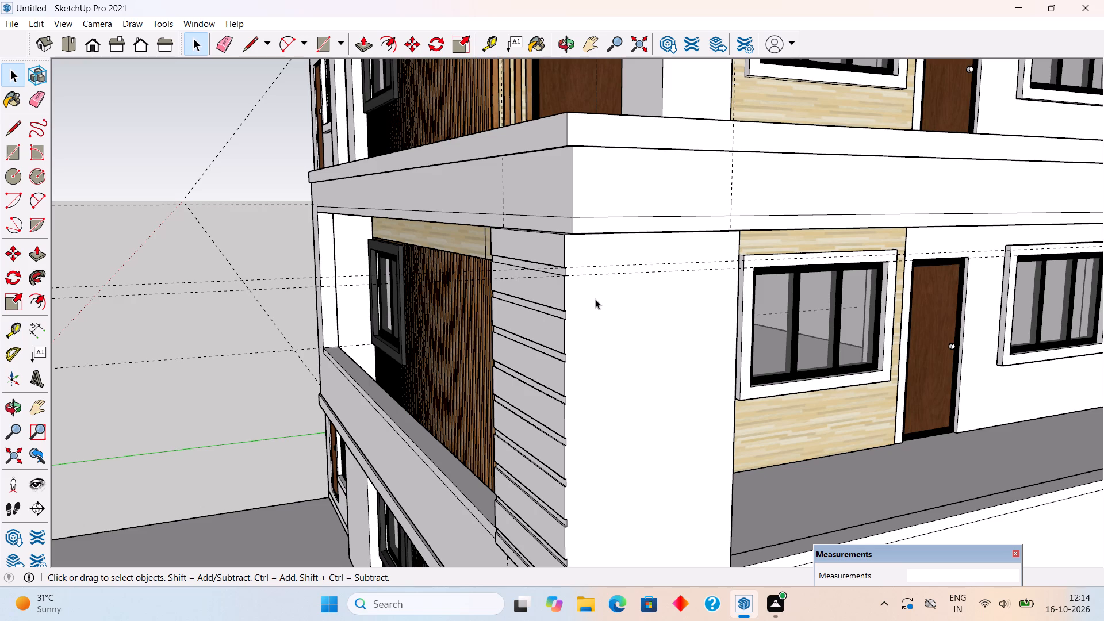
Copy the two horizontal guides on the corner screen's plain face downward at 8" spacing, making six copies of the pair.
left_click(626, 265)
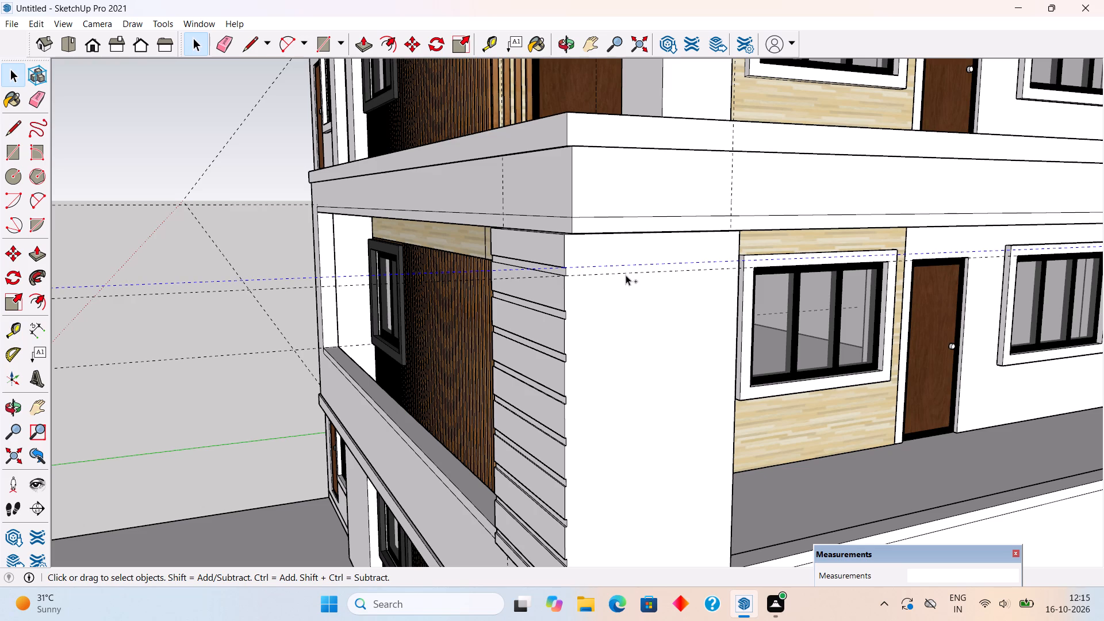
left_click(626, 275, "ctrl")
key("m")
left_click(626, 275)
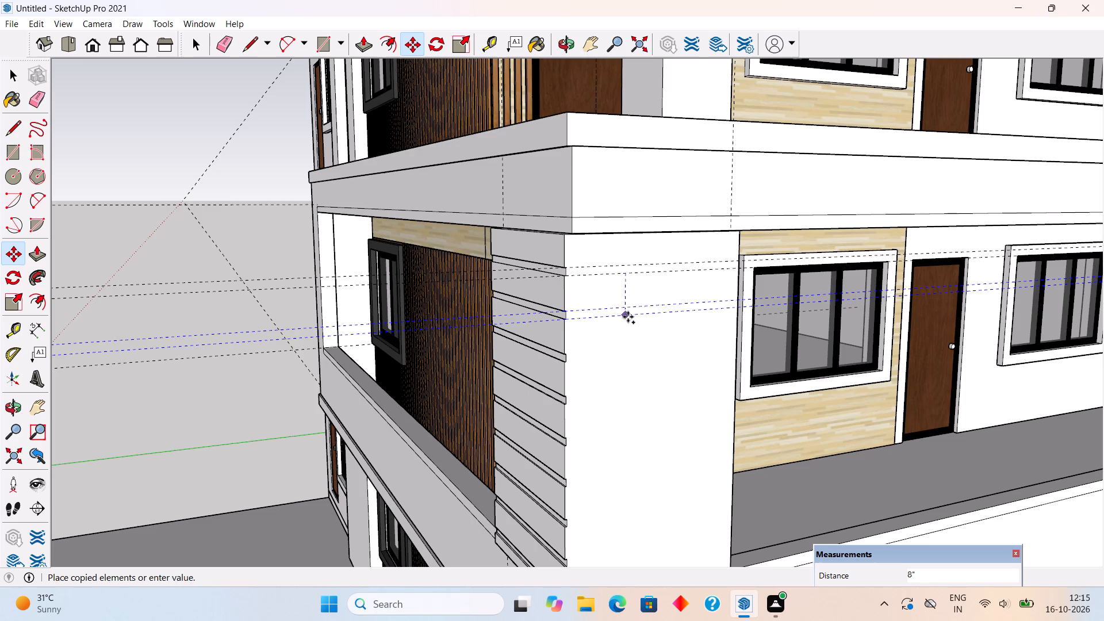
type("8\"")
key("Return")
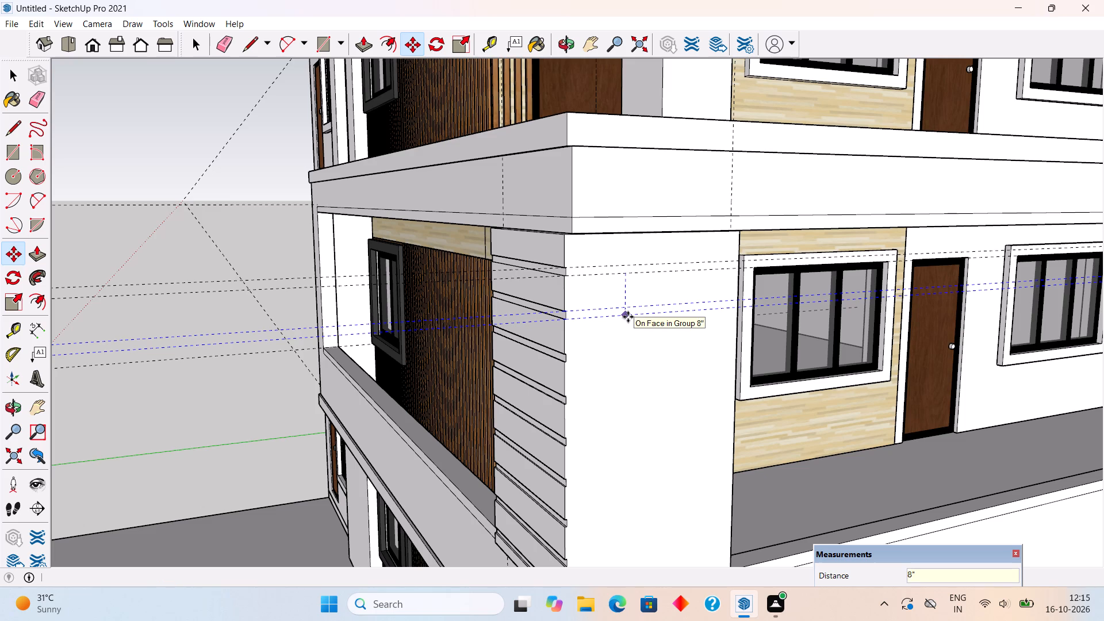
key("x")
key("6")
key("Return")
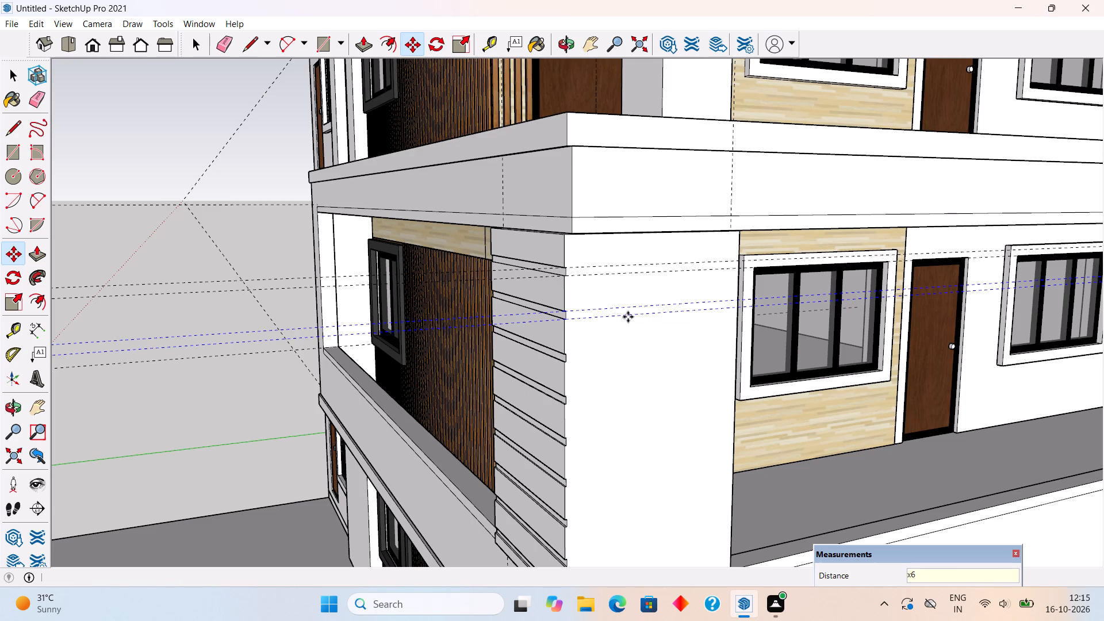
scroll(628, 323, "down", 3)
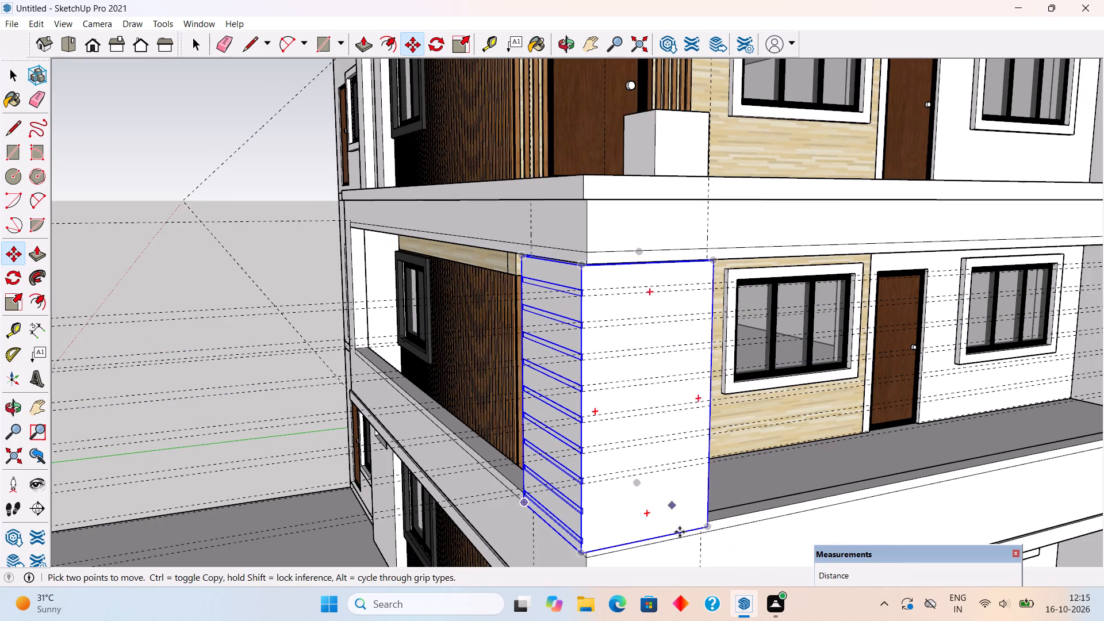
key("space")
Copy the lowest pair of guides downward at 8" spacing, making three more copies toward the corner screen's base.
scroll(632, 503, "up", 1)
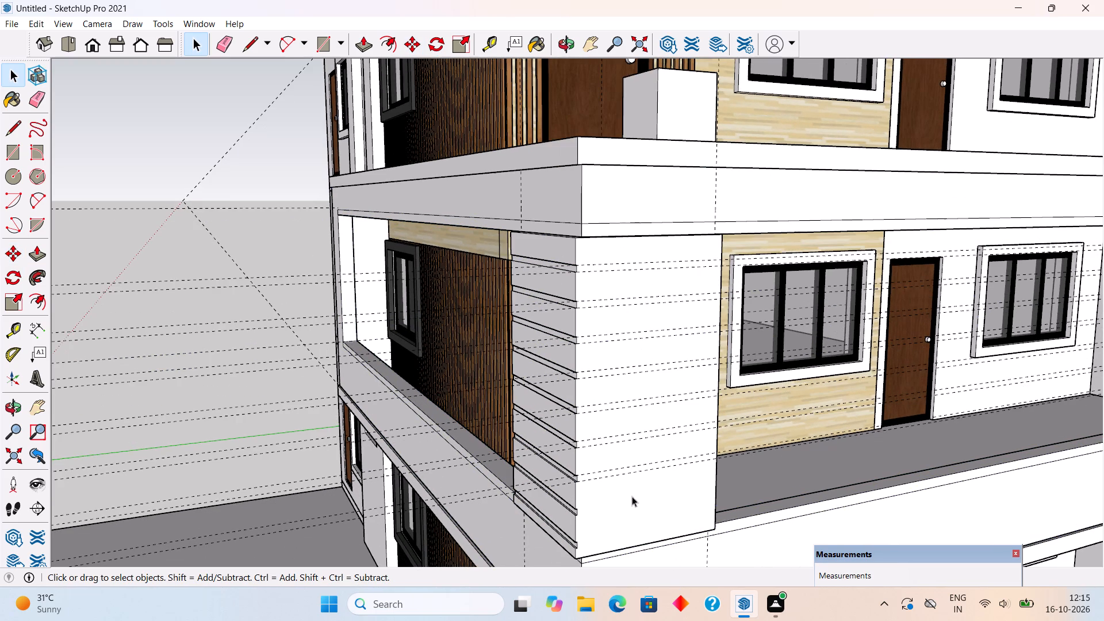
left_click(634, 467)
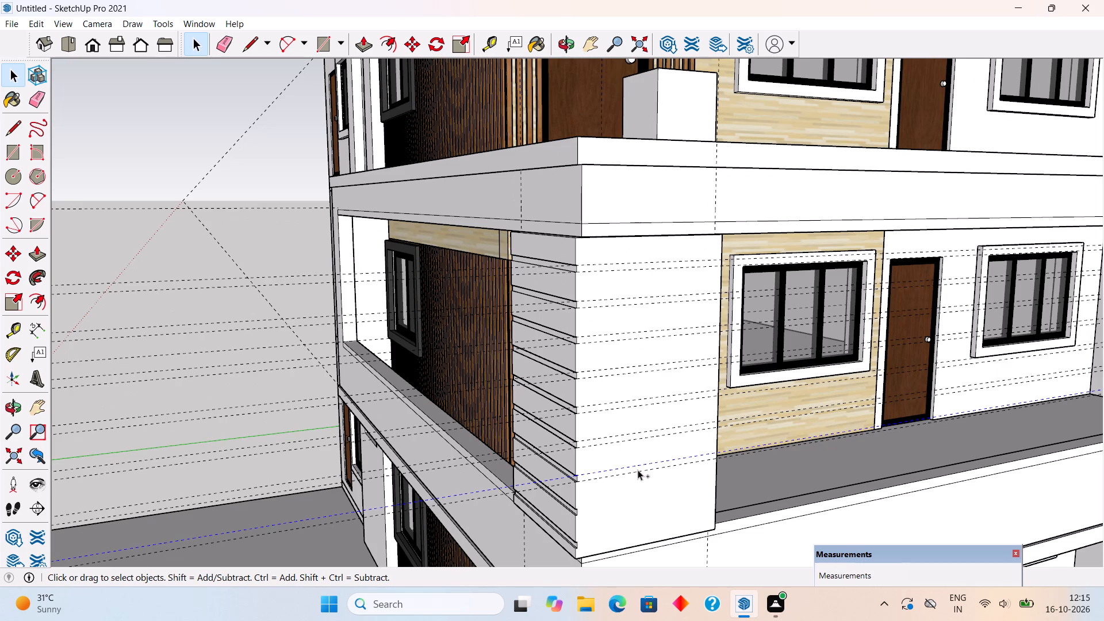
left_click(638, 470, "ctrl")
key("m")
left_click(638, 470)
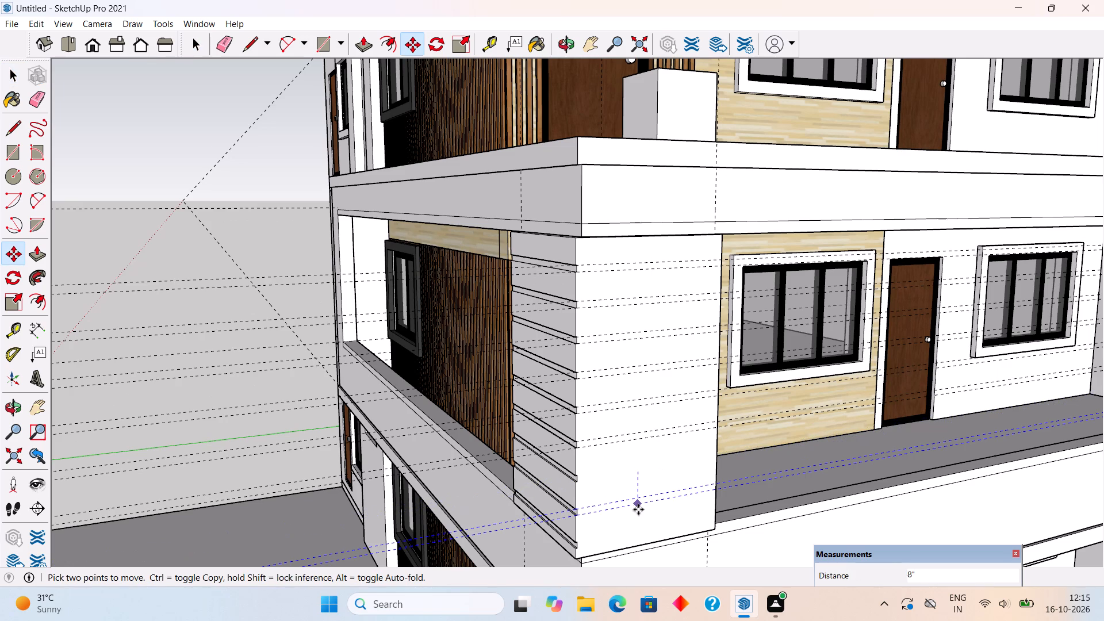
type("8'")
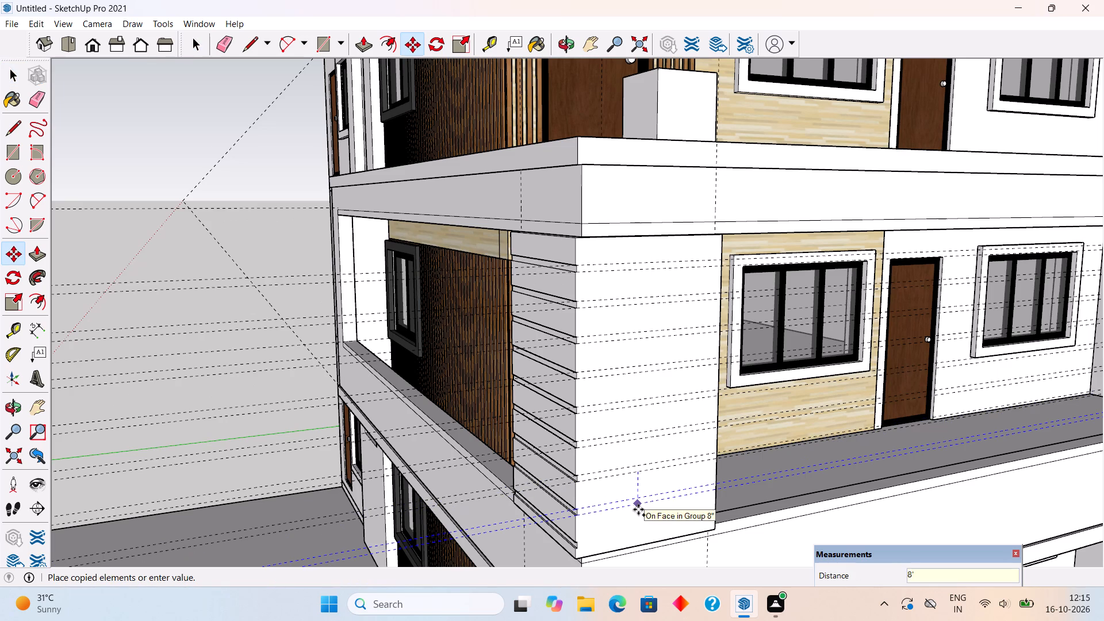
key("x")
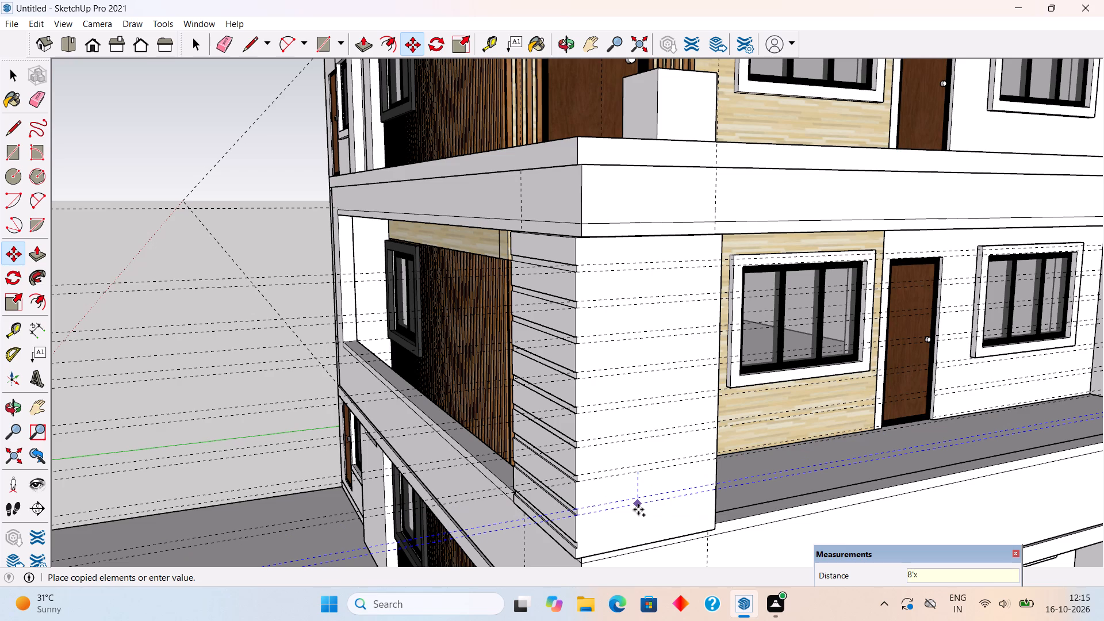
key("BackSpace")
key("BackSpace")
key("shift+quotedbl")
key("Return")
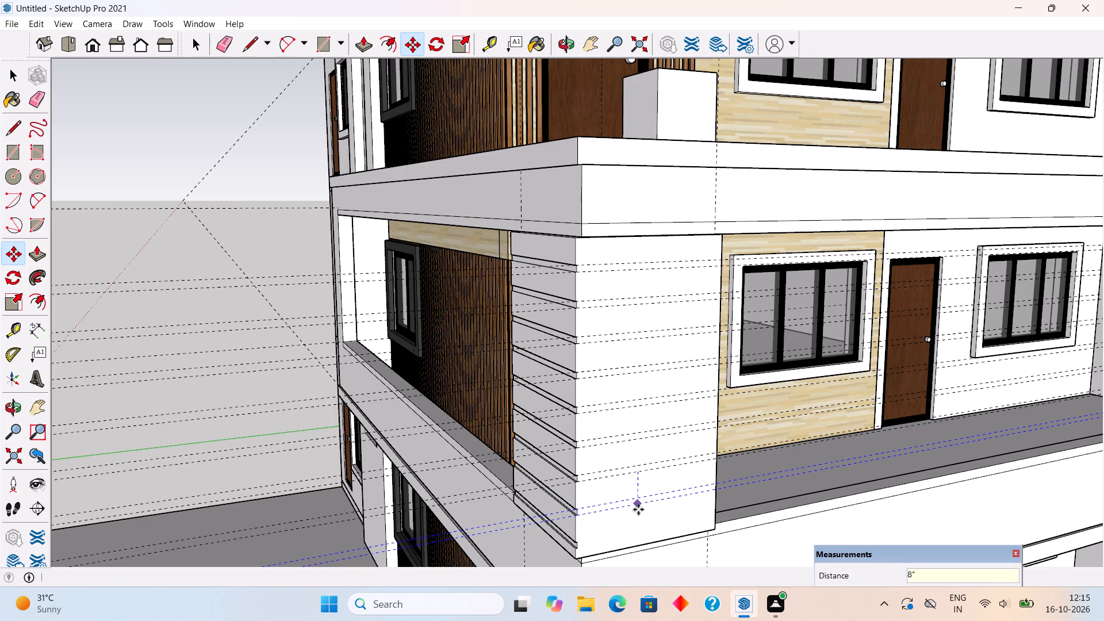
key("x")
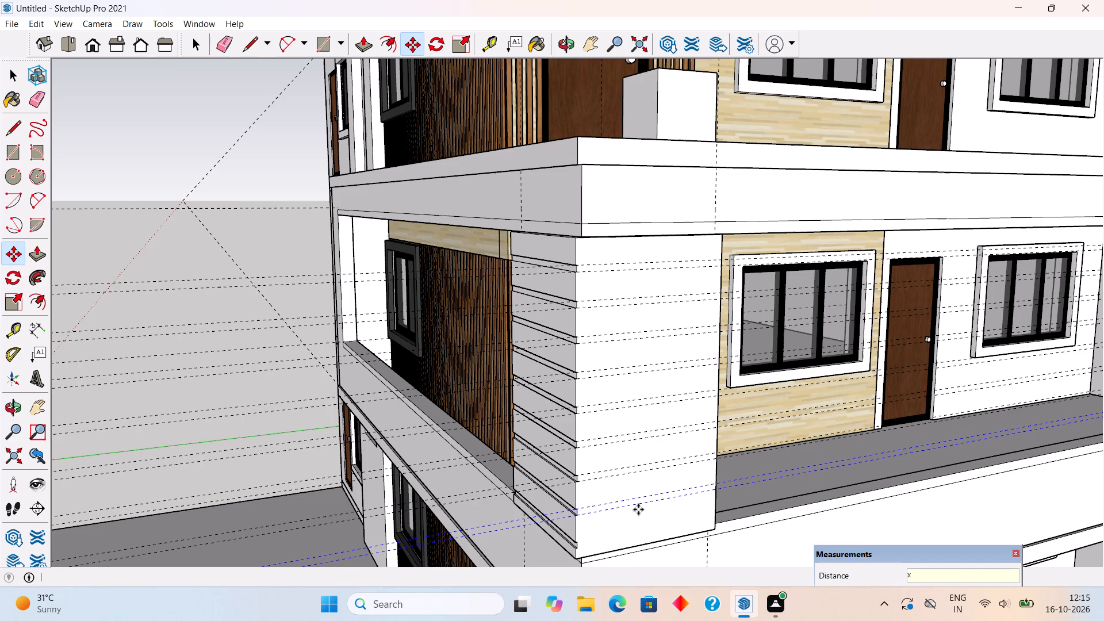
key("3")
key("Return")
key("space")
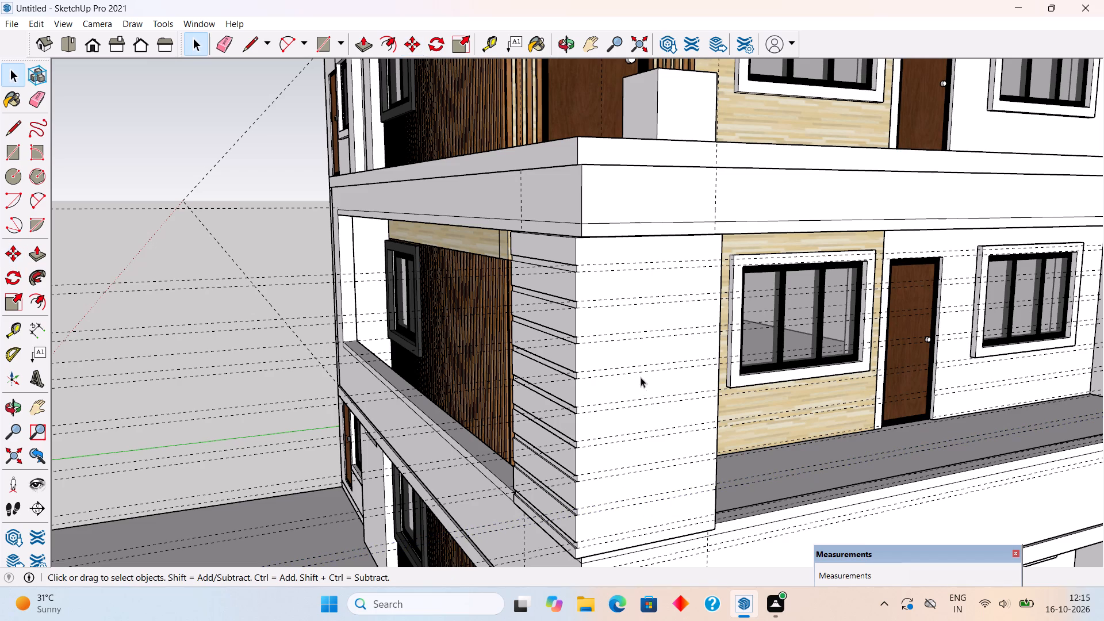
Open the corner screen group and draw full-width 1 1/2" high rectangles between the top two guide pairs on its plain face.
triple_click(637, 357)
key("r")
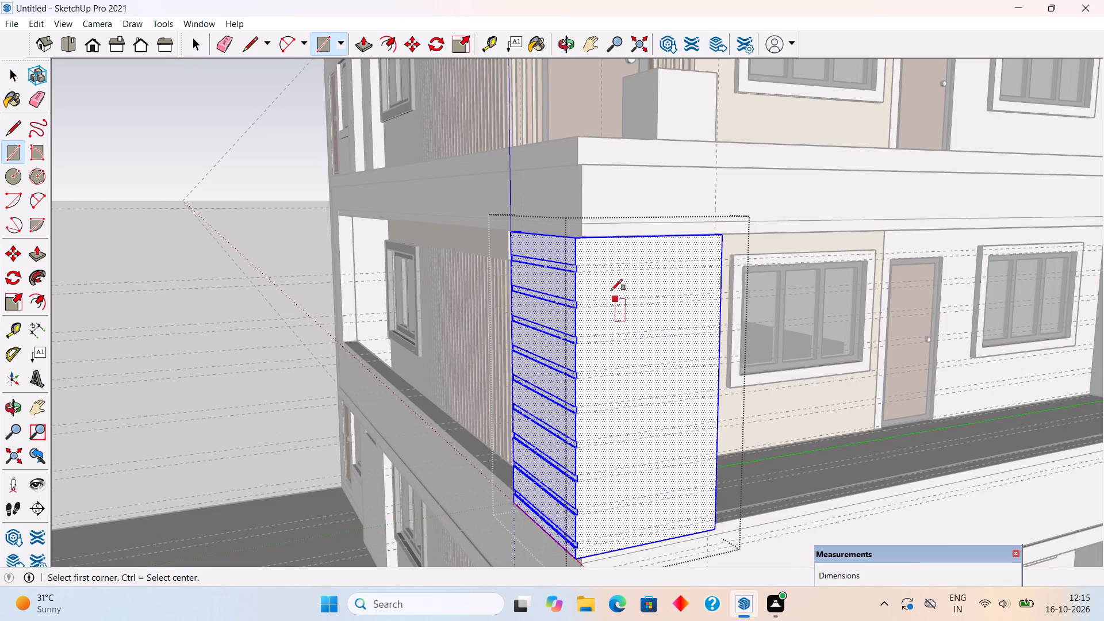
scroll(611, 290, "up", 4)
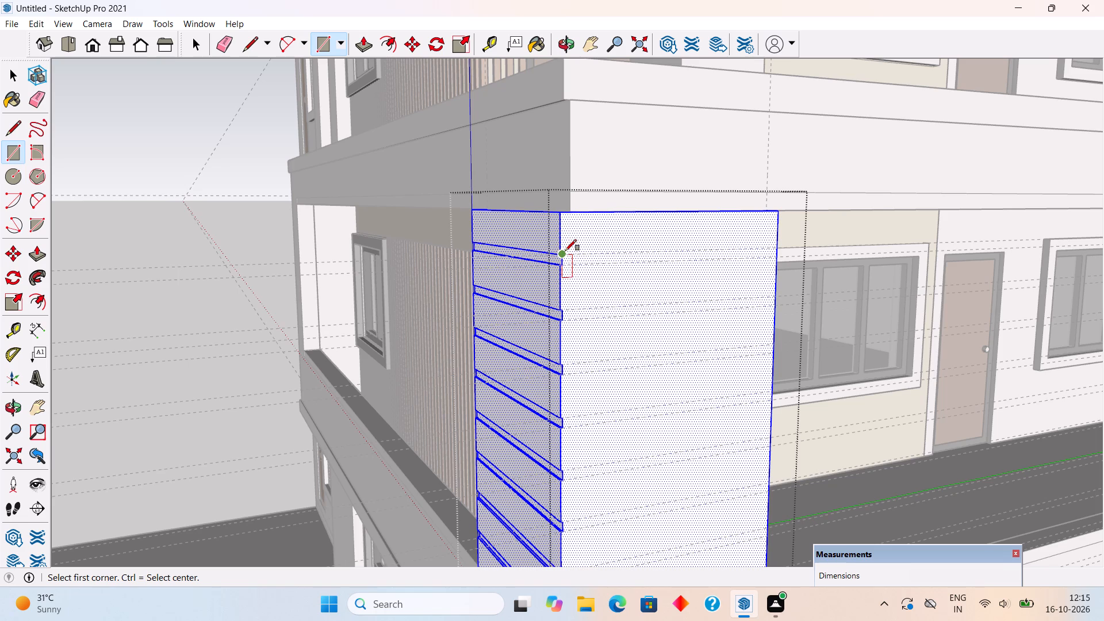
left_click(565, 251)
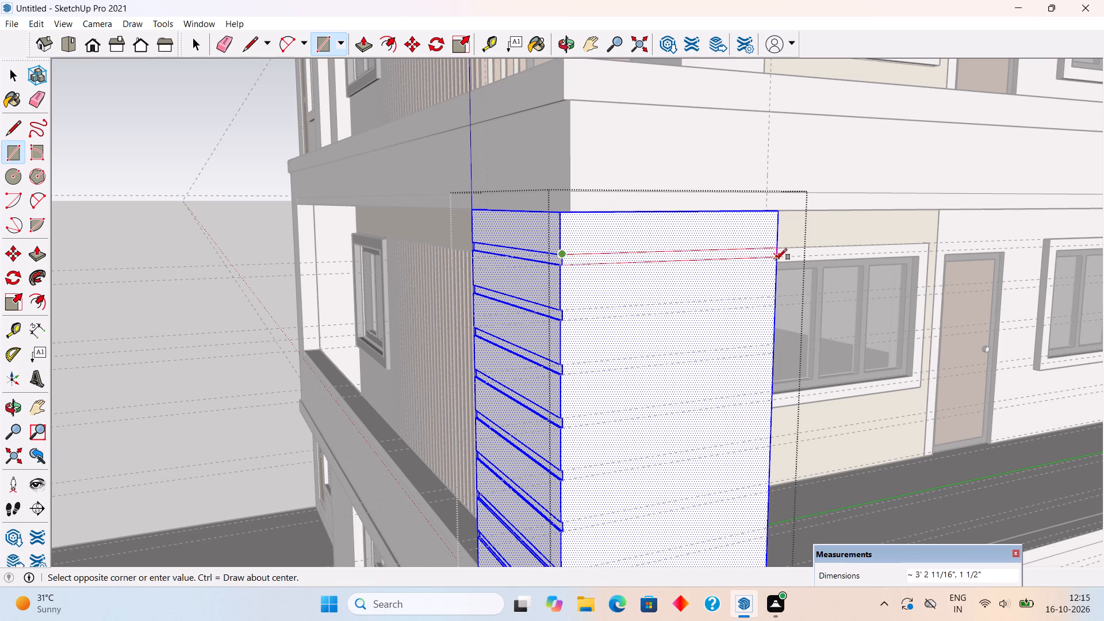
left_click(776, 260)
left_click(565, 310)
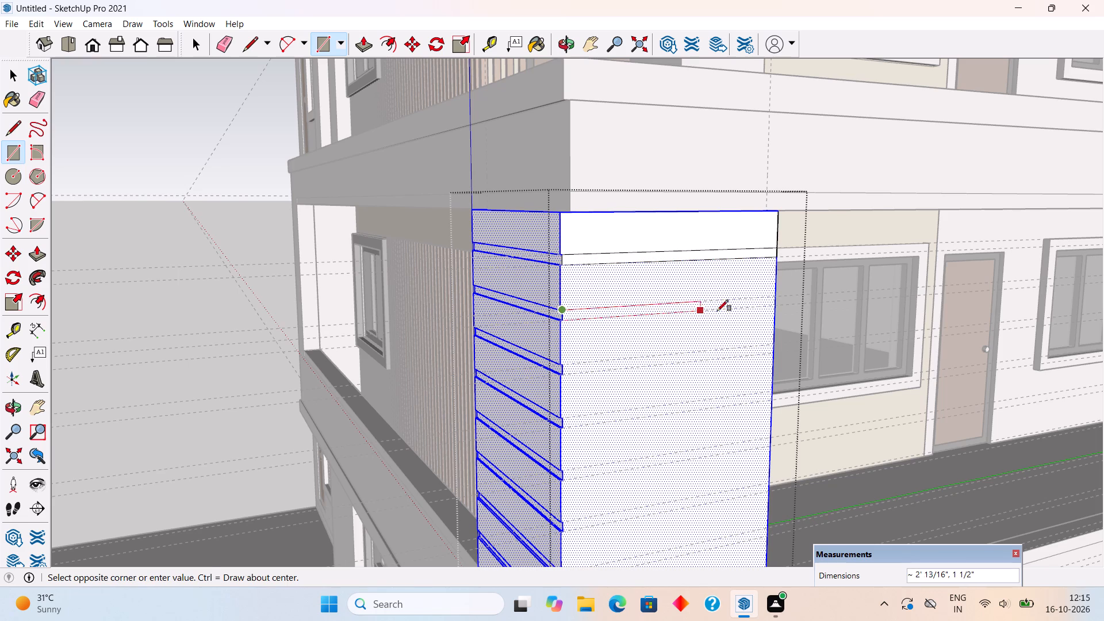
left_click(773, 309)
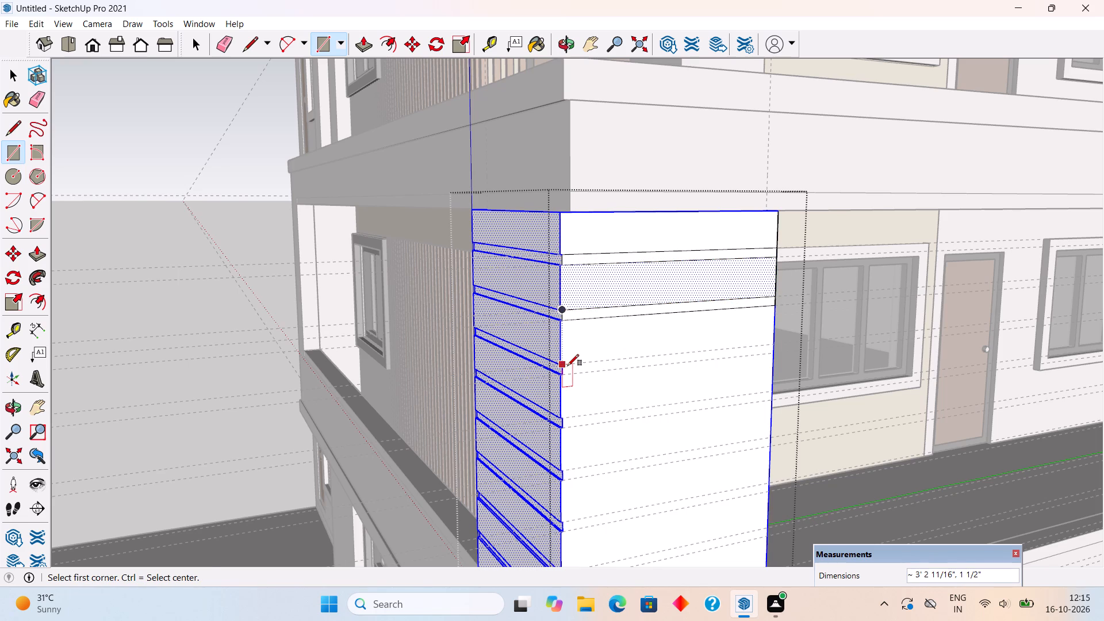
Draw full-width 1 1/2" high rectangles on the plain face between the third and fourth guide pairs, aligned with the adjoining grooves.
scroll(572, 361, "up", 5)
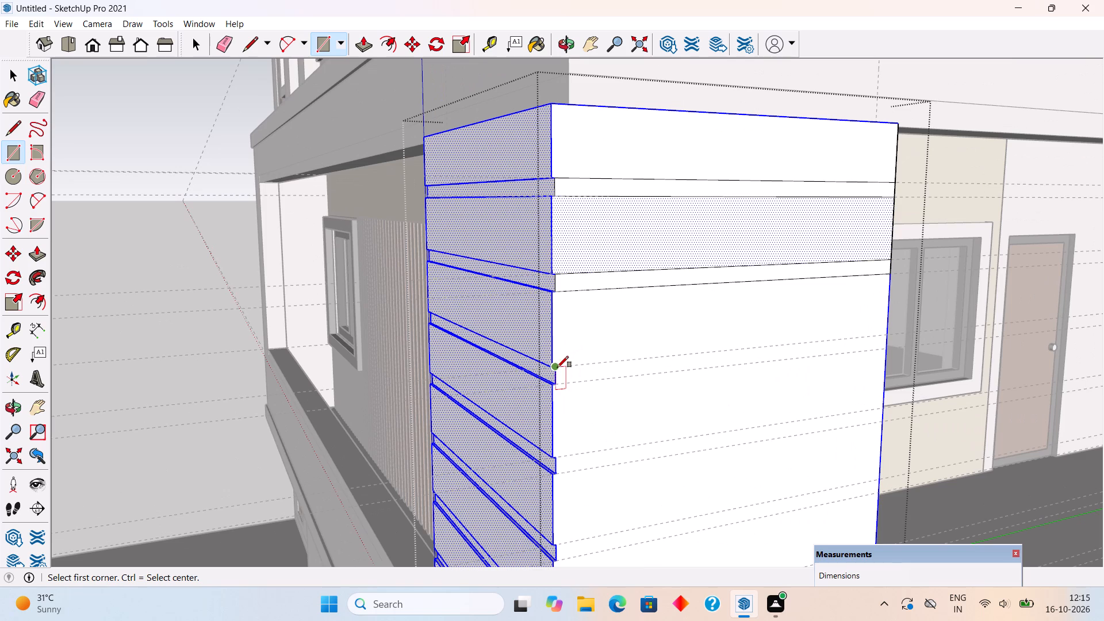
left_click(559, 367)
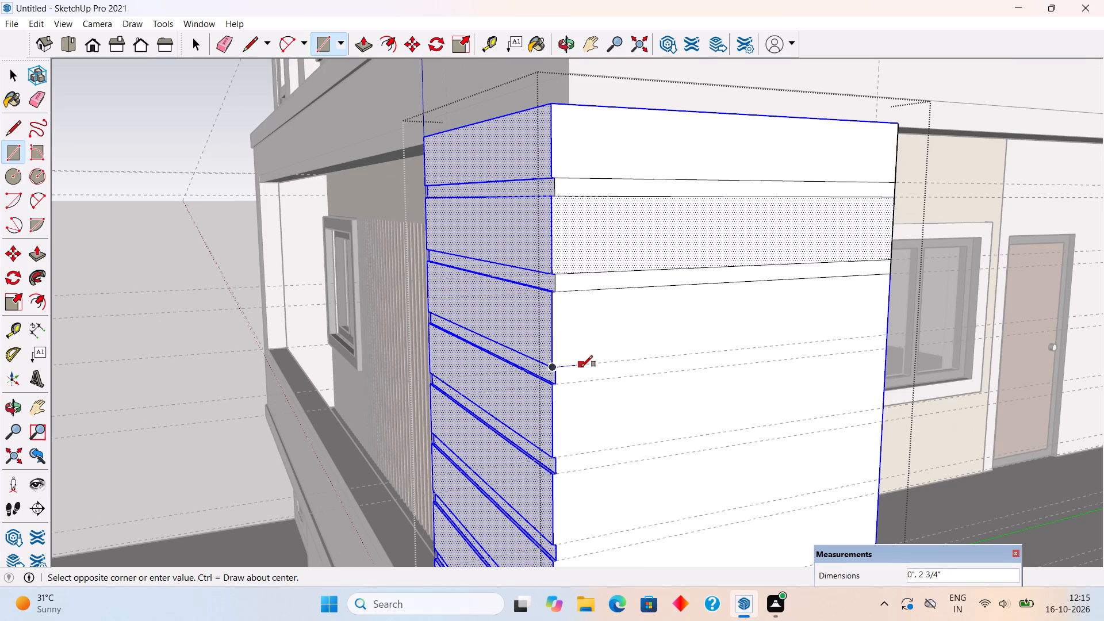
key("r")
middle_click_drag(714, 369, 649, 310)
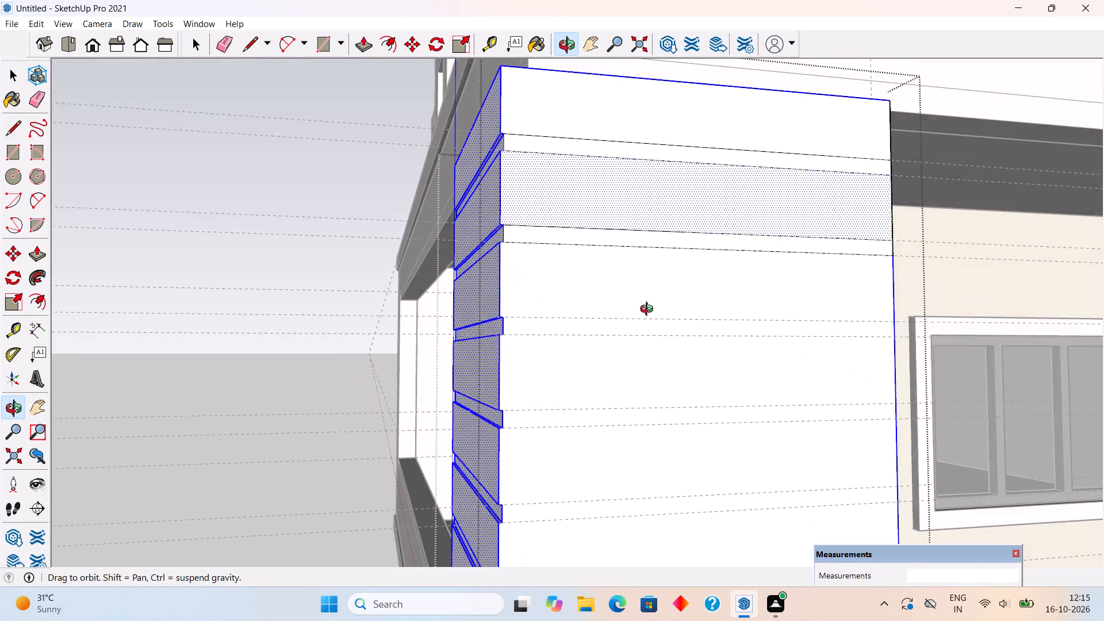
middle_click_drag(649, 310, 646, 320)
scroll(493, 332, "up", 5)
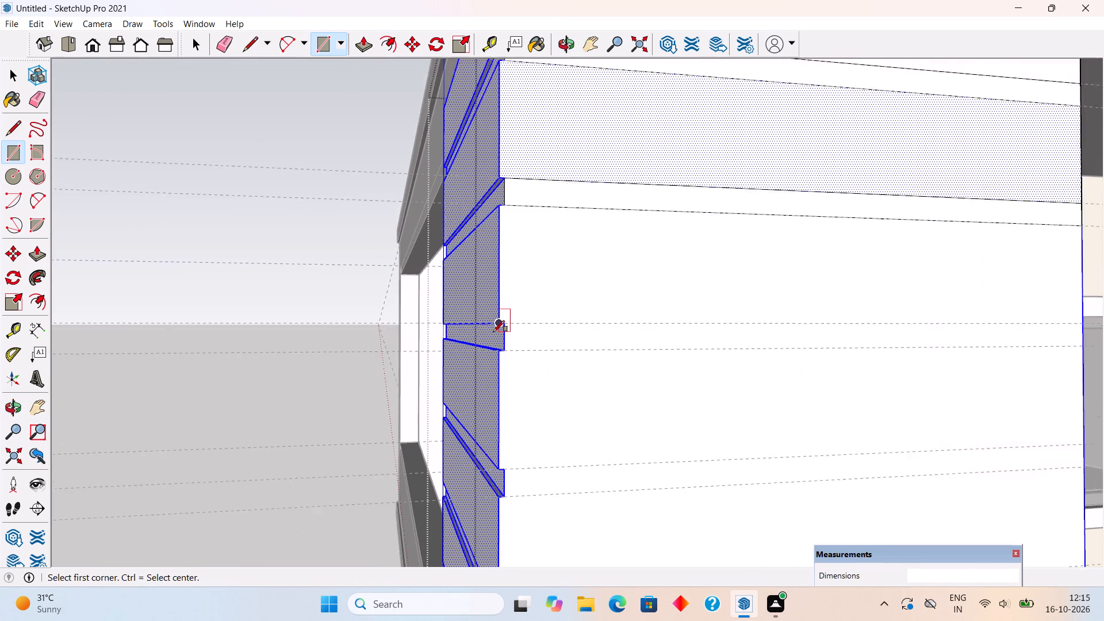
left_click(508, 328)
scroll(631, 349, "down", 8)
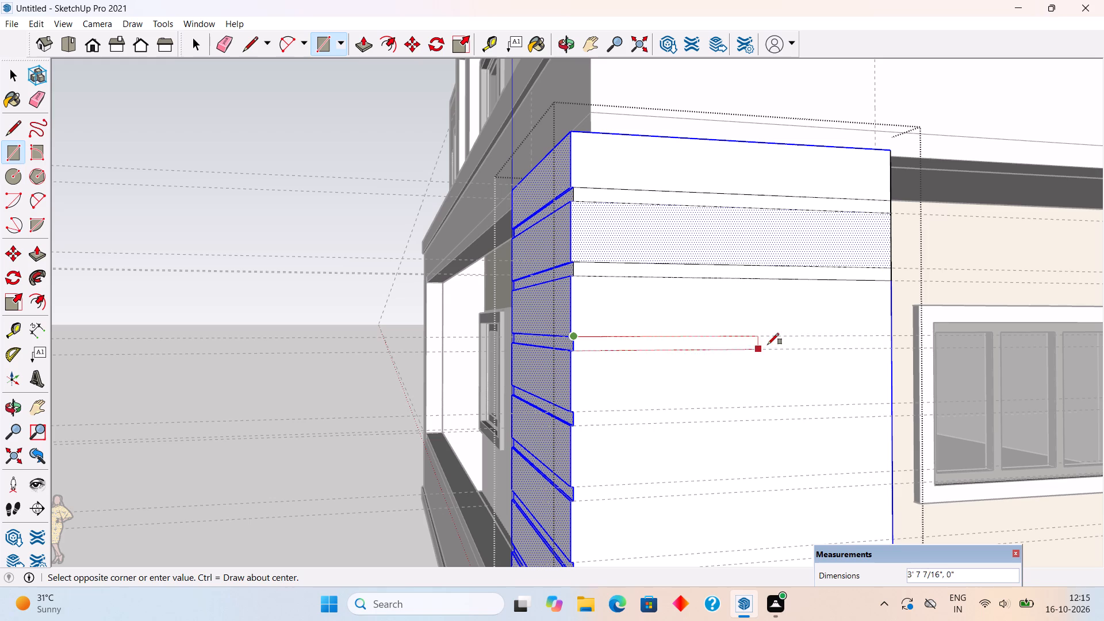
left_click(892, 350)
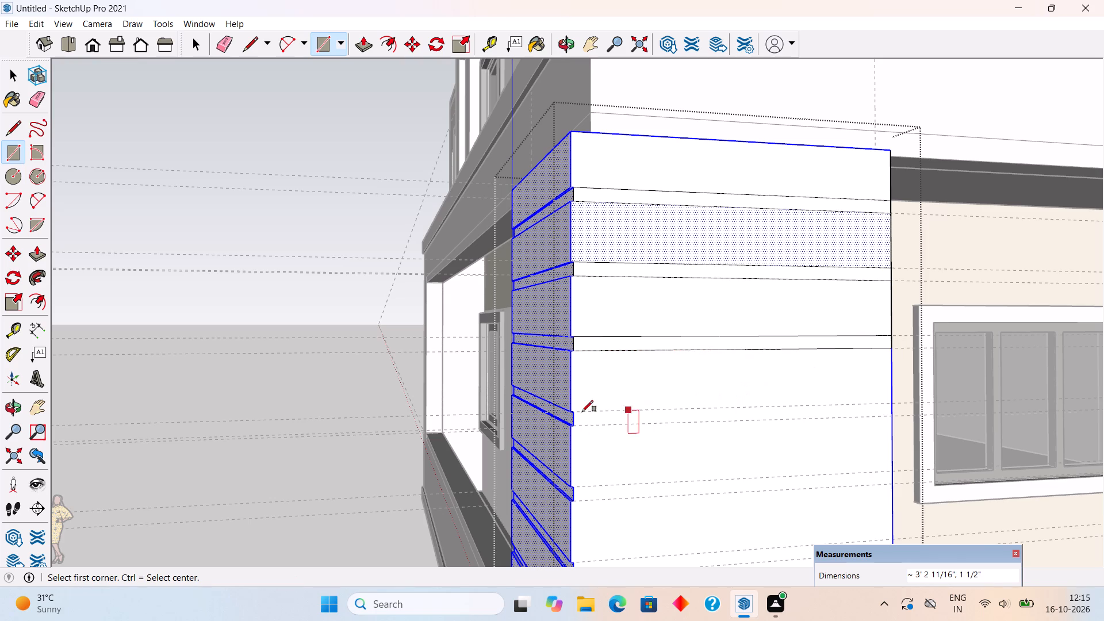
scroll(574, 413, "up", 6)
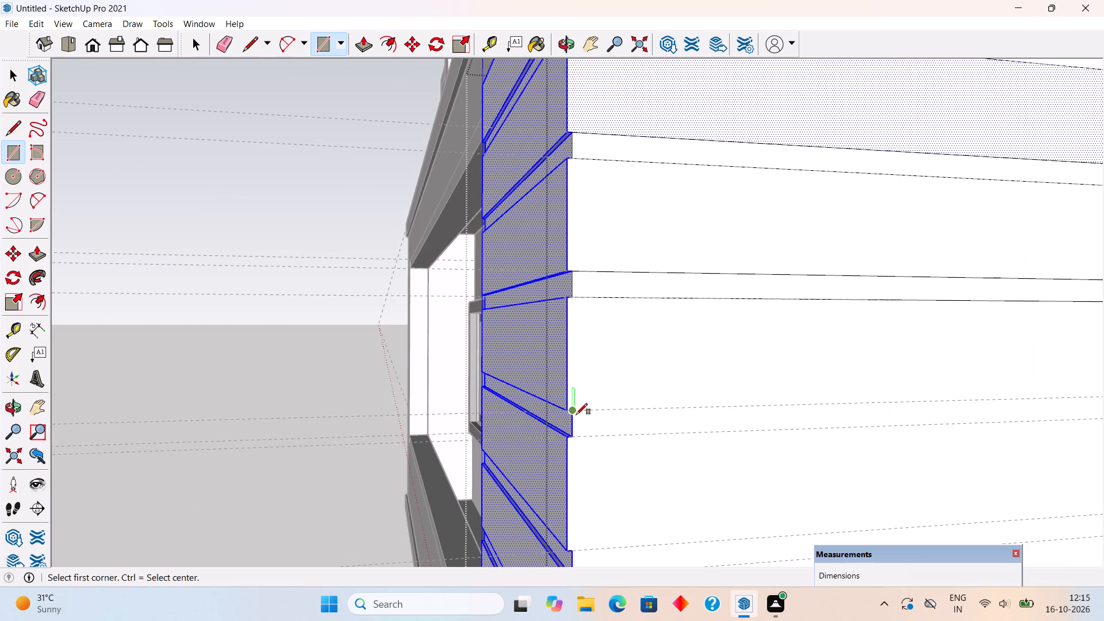
left_click(576, 415)
scroll(603, 422, "down", 10)
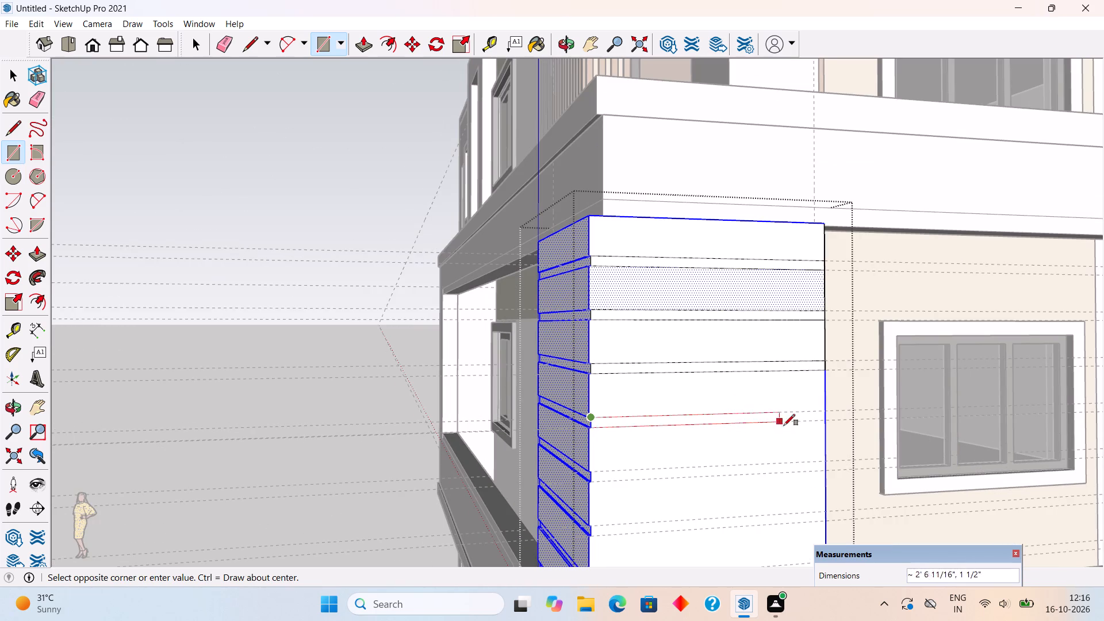
left_click(824, 420)
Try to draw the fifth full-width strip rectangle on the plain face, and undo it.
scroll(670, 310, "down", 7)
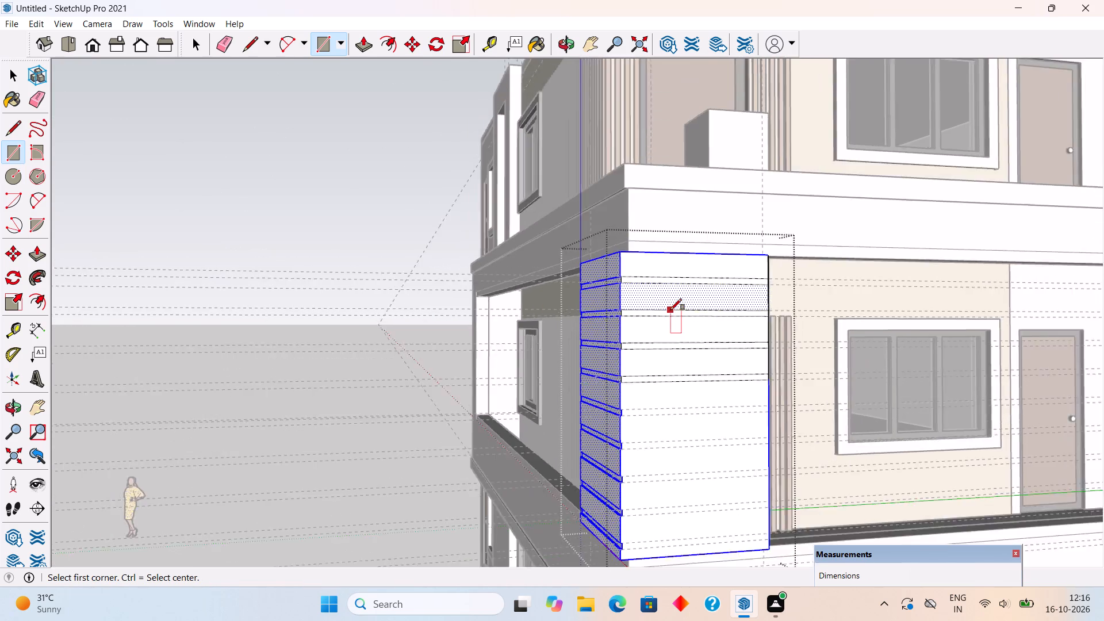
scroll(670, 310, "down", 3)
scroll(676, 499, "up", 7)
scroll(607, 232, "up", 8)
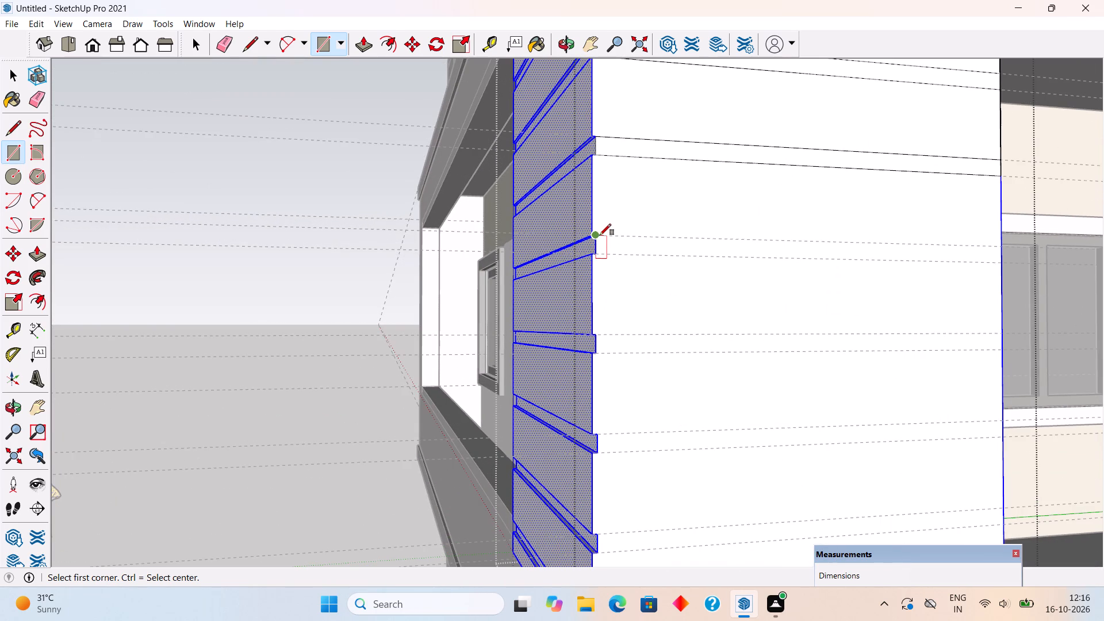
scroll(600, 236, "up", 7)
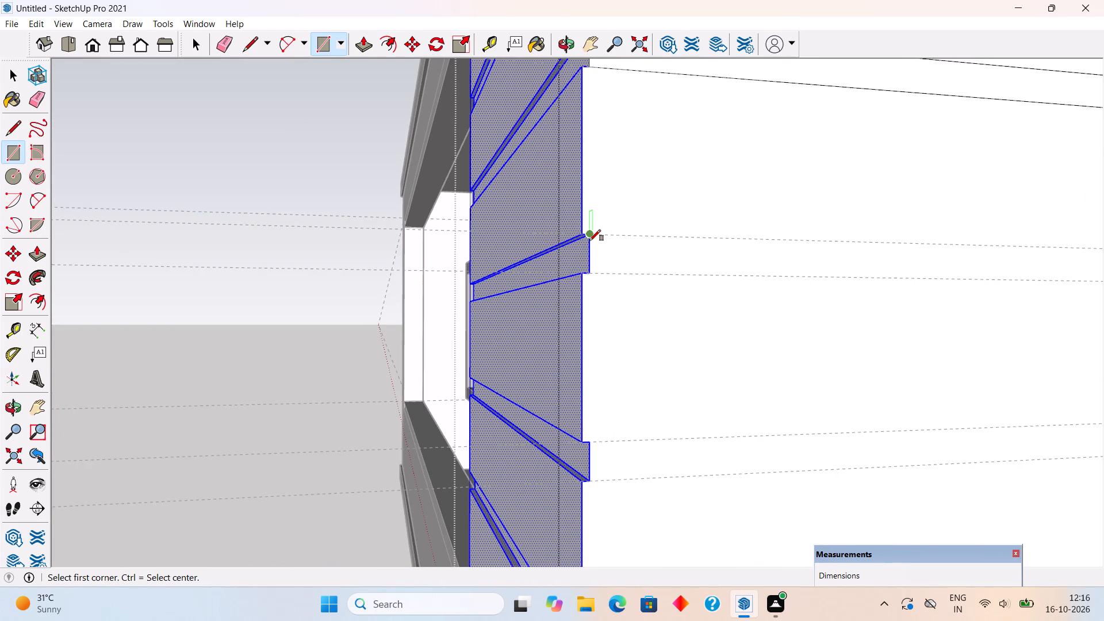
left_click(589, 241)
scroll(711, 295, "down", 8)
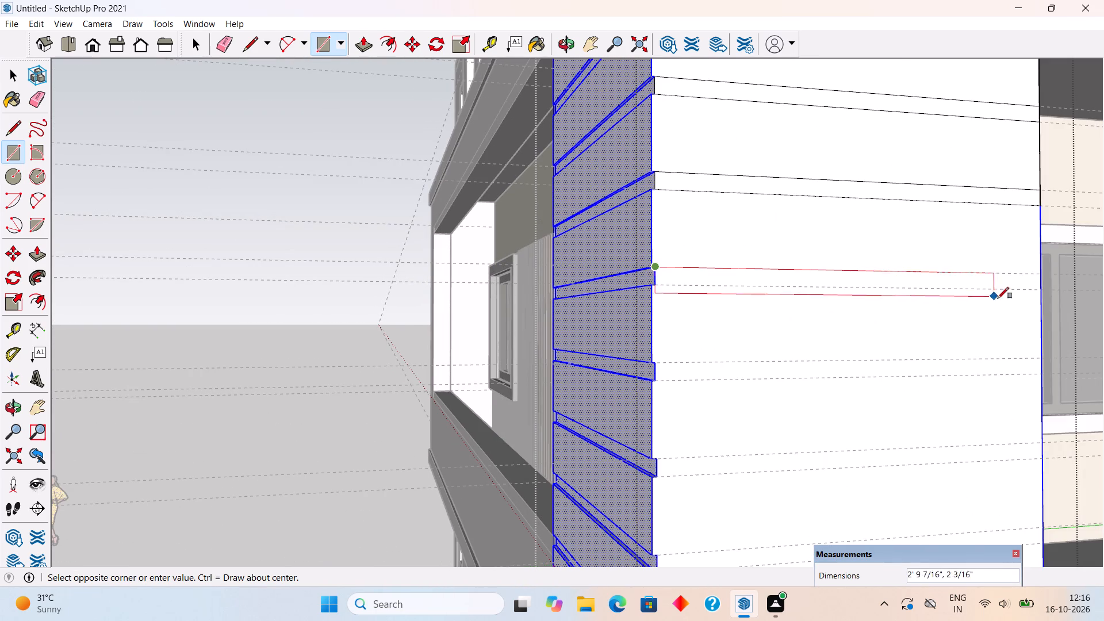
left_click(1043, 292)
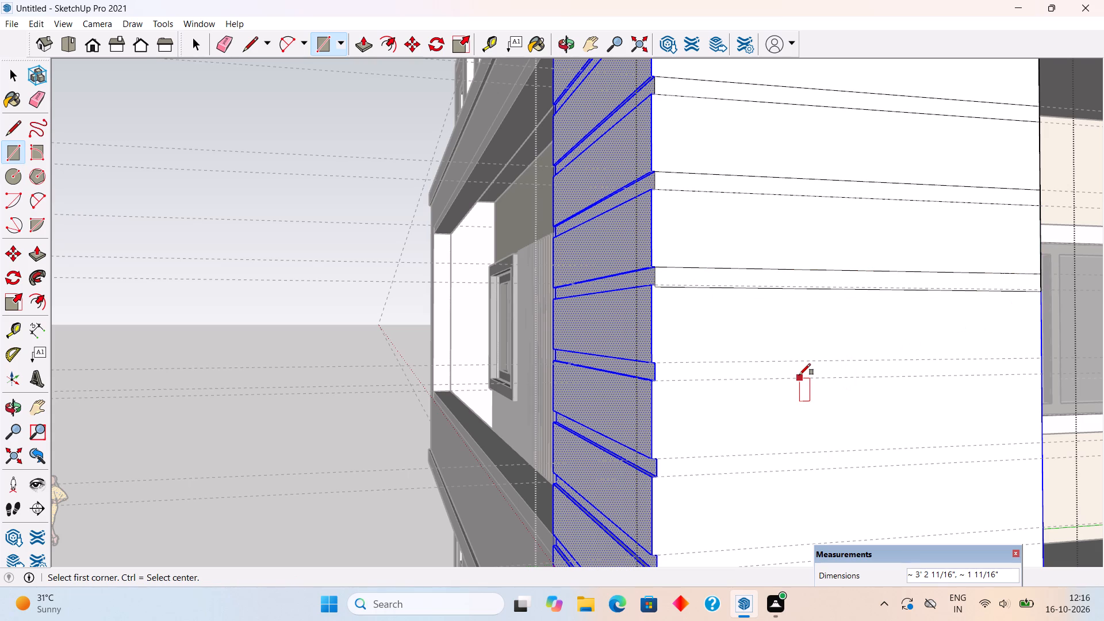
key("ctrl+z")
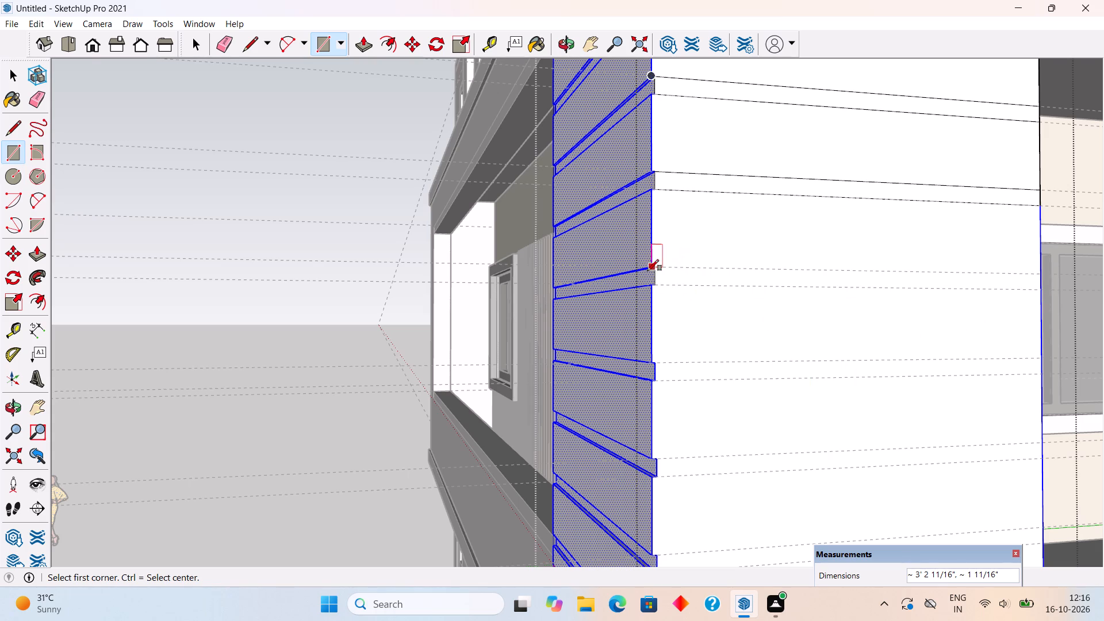
Draw two more full-width 1 1/2" high rectangles between the next two guide pairs down on the screen's plain face.
scroll(660, 273, "up", 10)
left_click(653, 263)
scroll(674, 309, "down", 4)
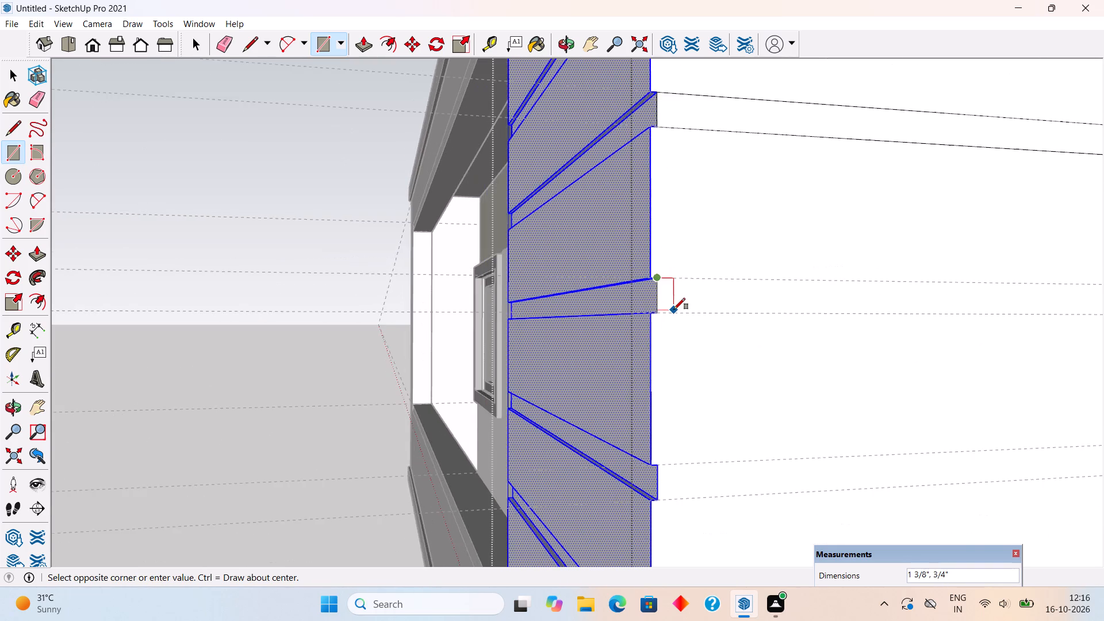
scroll(674, 309, "down", 11)
scroll(938, 306, "up", 5)
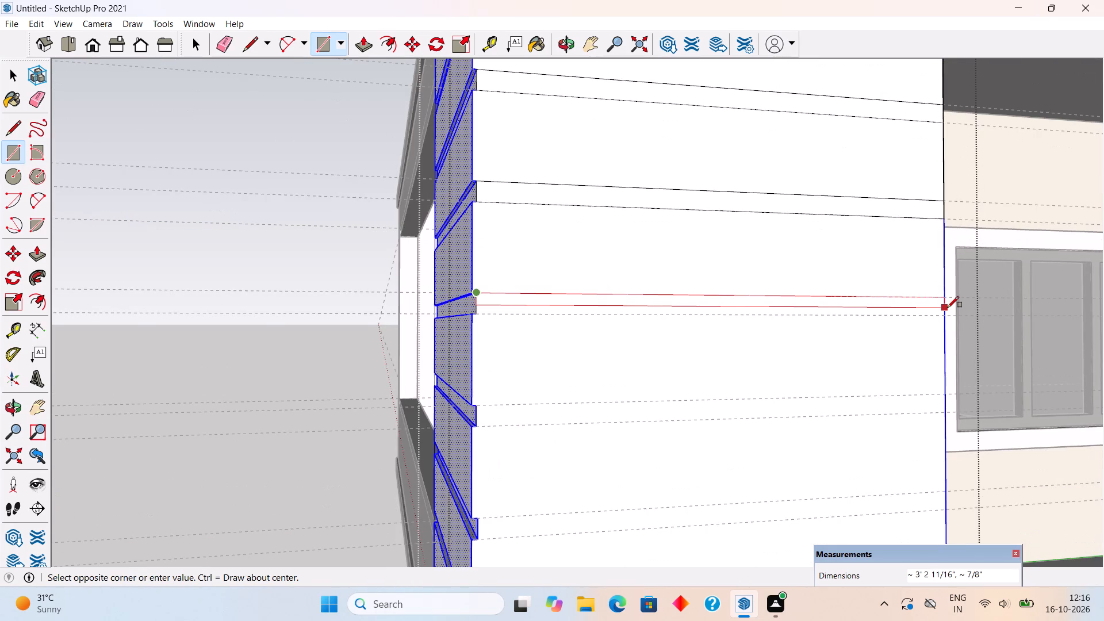
left_click(947, 314)
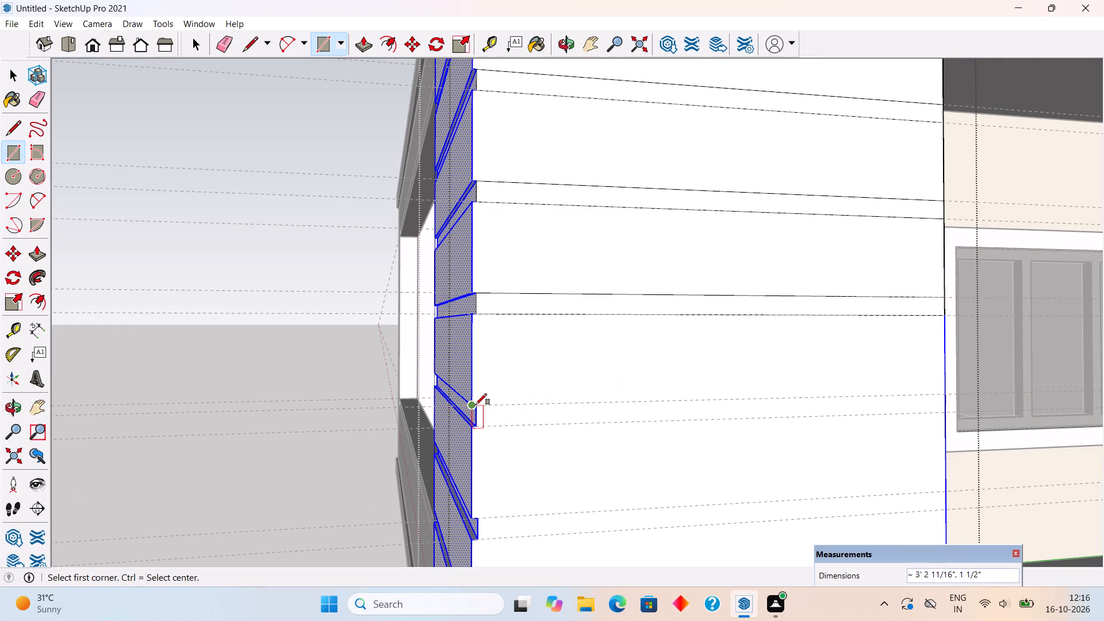
left_click(479, 405)
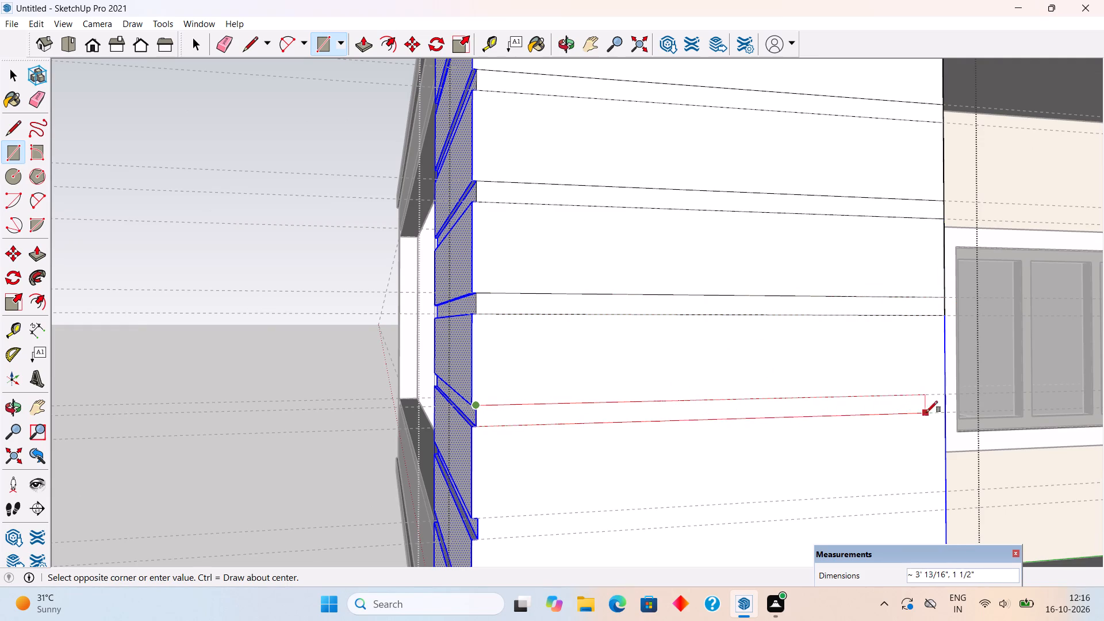
left_click(944, 412)
Draw a full-width 1 1/2" high rectangle on the plain face between the third guide pair up from the base.
scroll(758, 277, "down", 6)
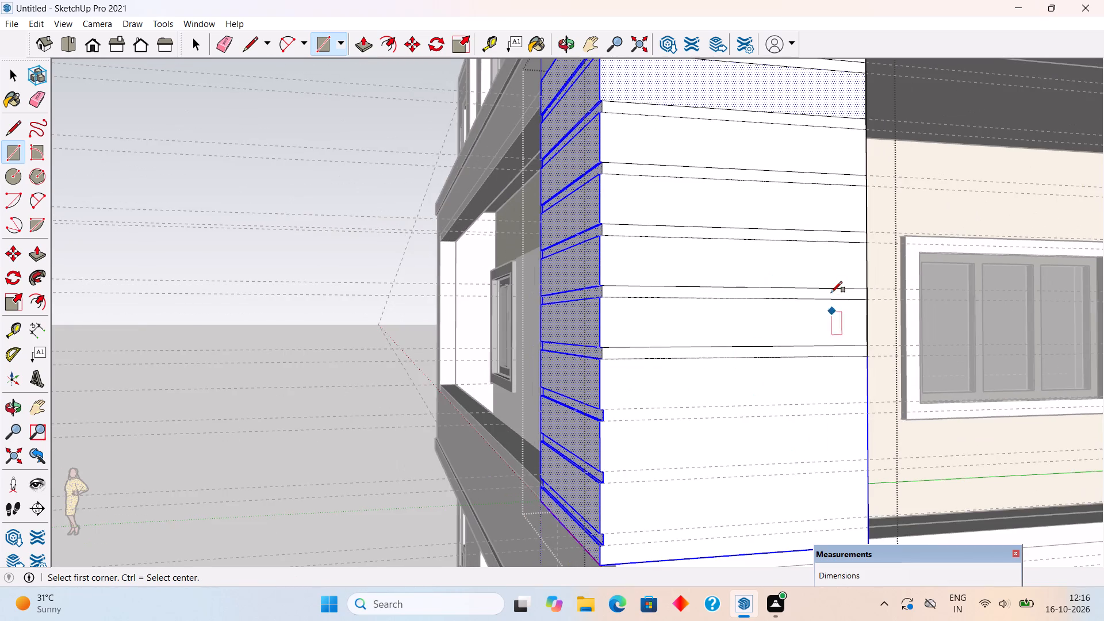
scroll(831, 292, "down", 4)
scroll(899, 490, "up", 6)
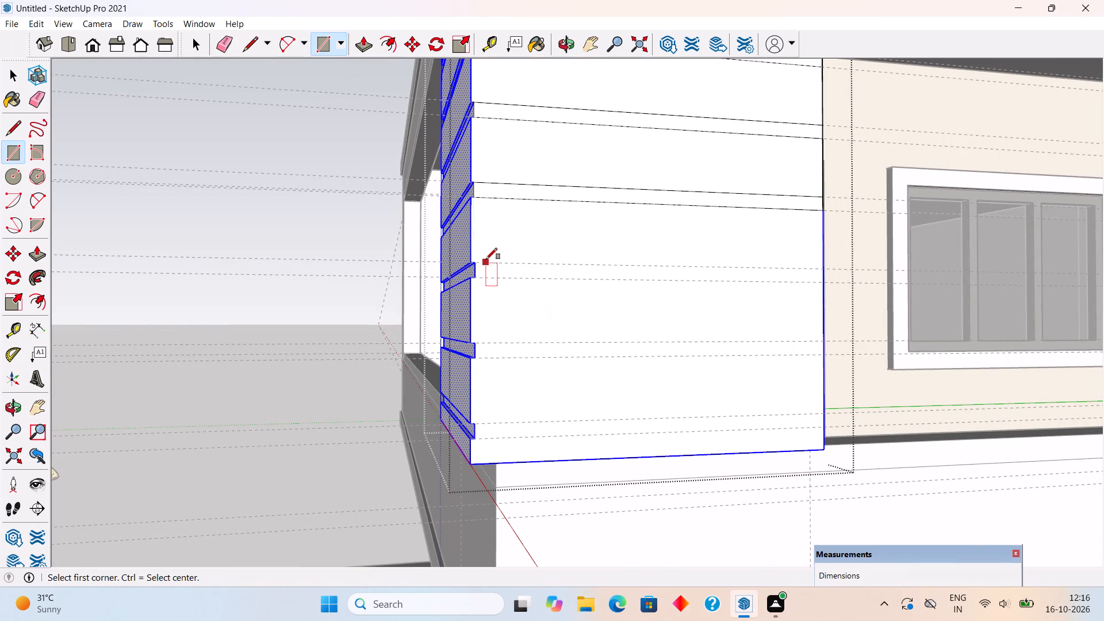
scroll(478, 266, "up", 10)
left_click(478, 266)
scroll(479, 282, "down", 5)
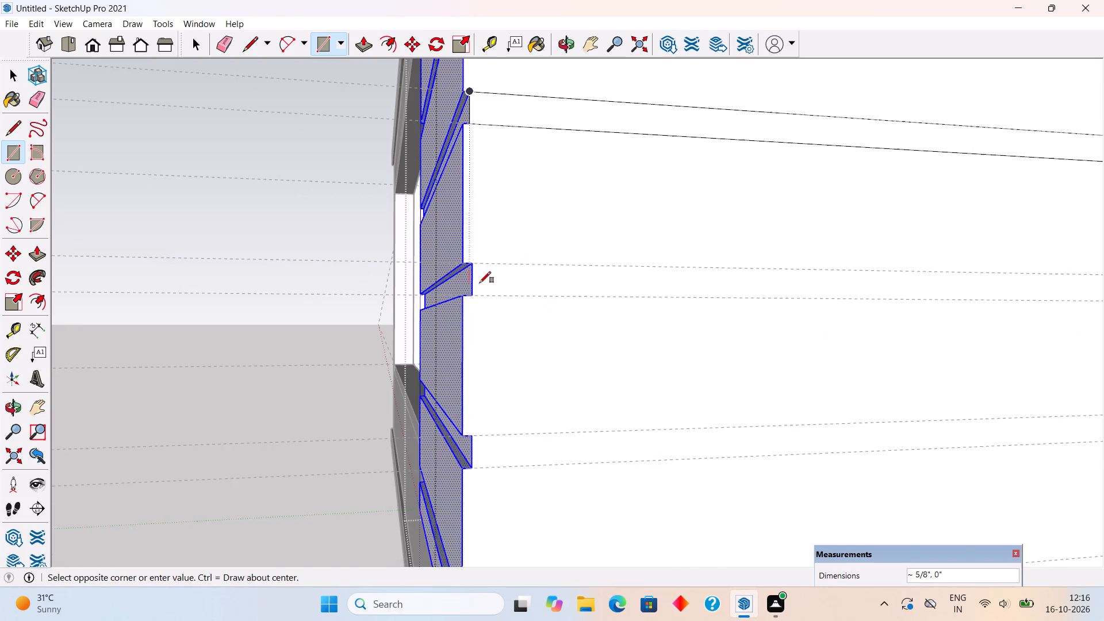
key("r")
scroll(482, 266, "up", 4)
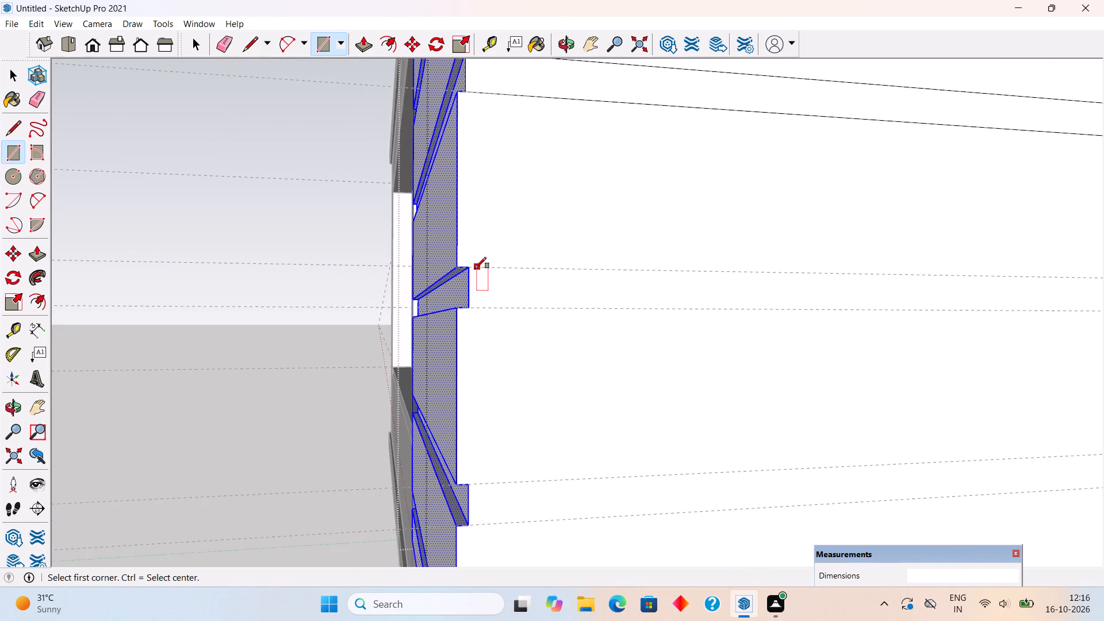
scroll(469, 271, "up", 4)
left_click(469, 271)
scroll(479, 343, "down", 11)
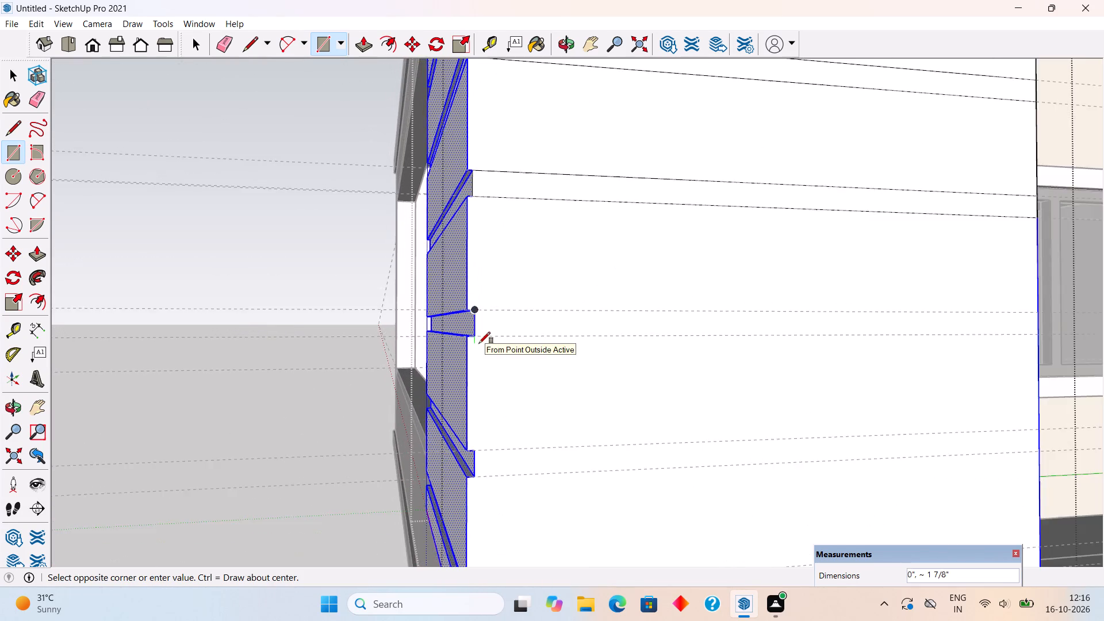
scroll(479, 343, "down", 4)
left_click(820, 340)
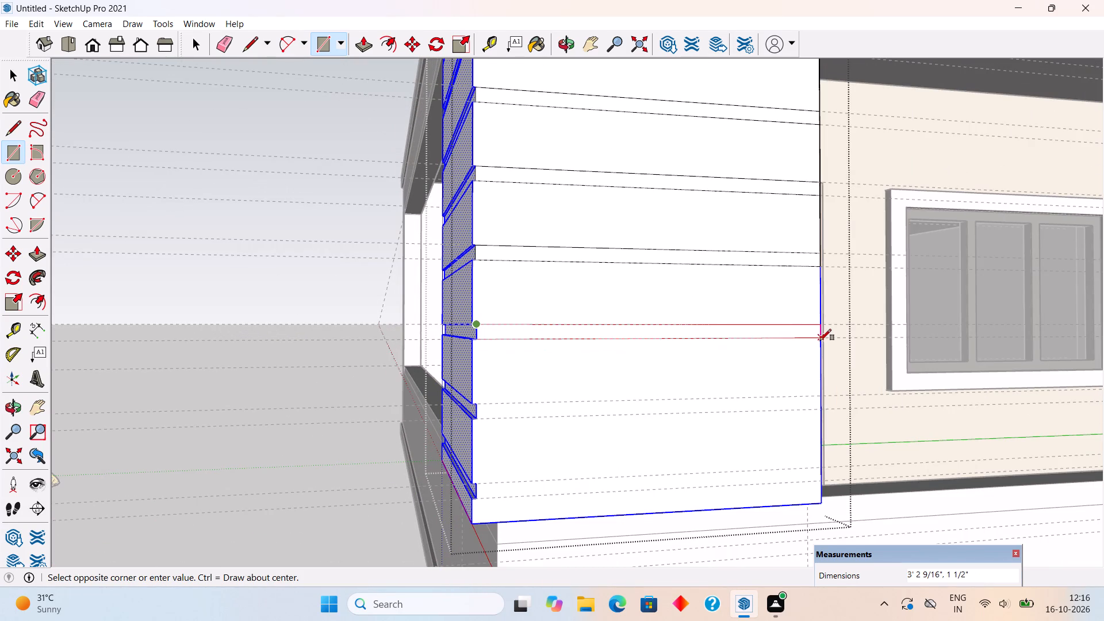
Draw full-width 1 1/2" high rectangles between the lowest two guide pairs on the plain face.
scroll(478, 407, "up", 8)
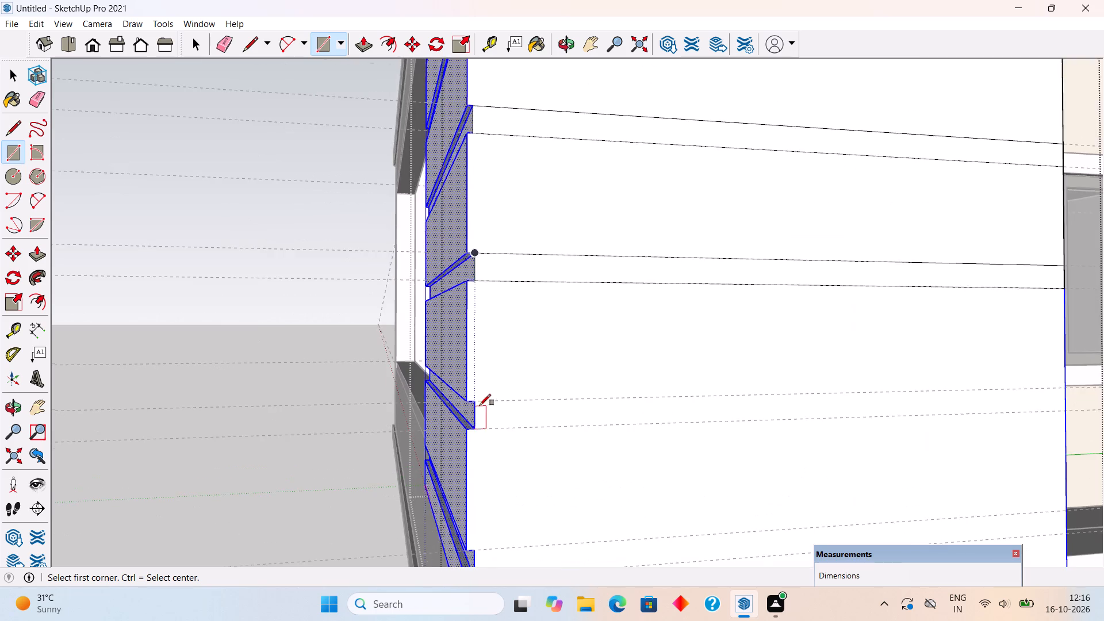
scroll(480, 405, "up", 2)
left_click(471, 398)
scroll(486, 399, "down", 10)
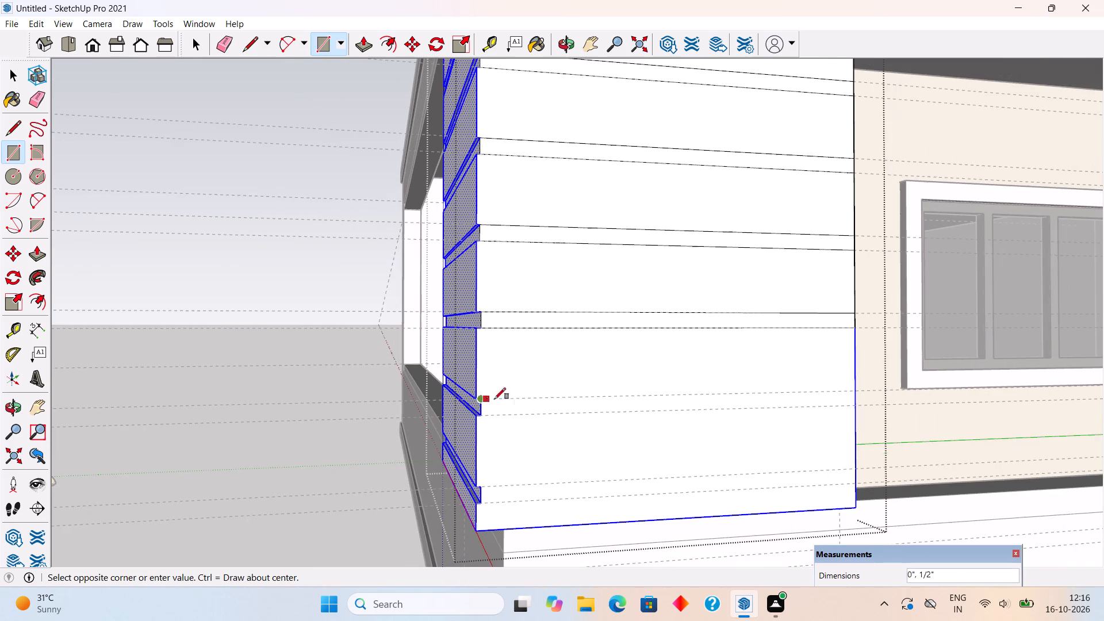
left_click(856, 407)
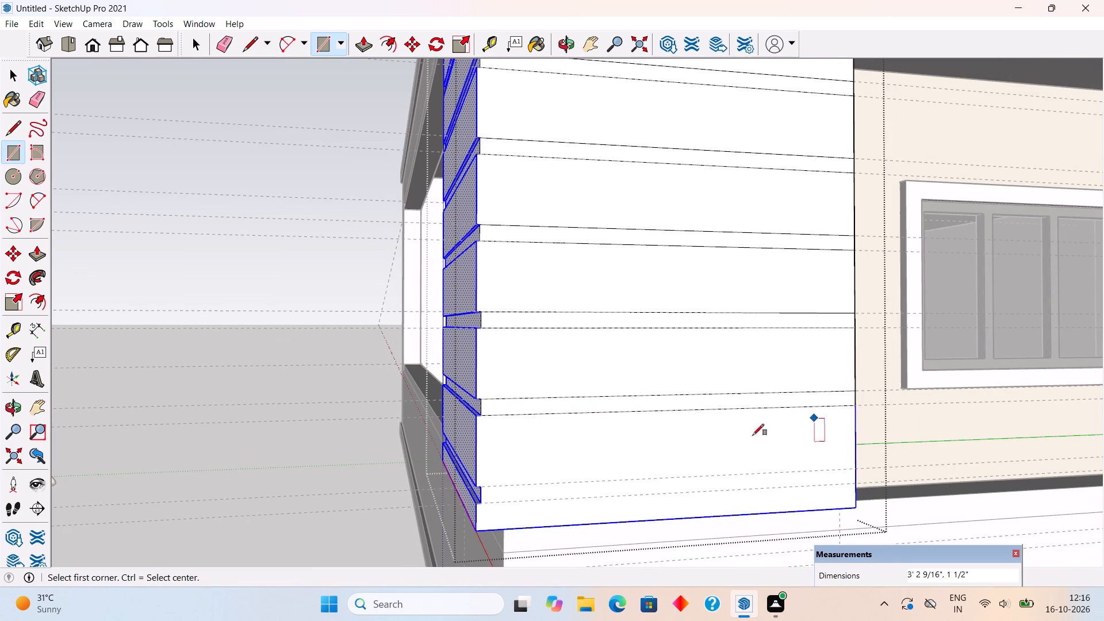
left_click(485, 485)
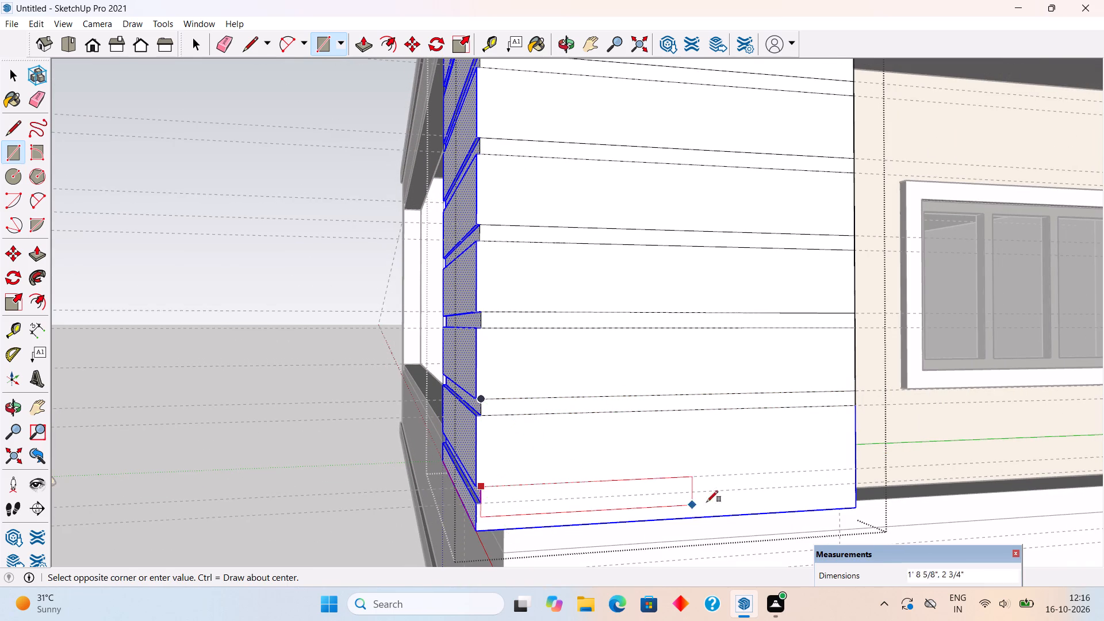
left_click(853, 486)
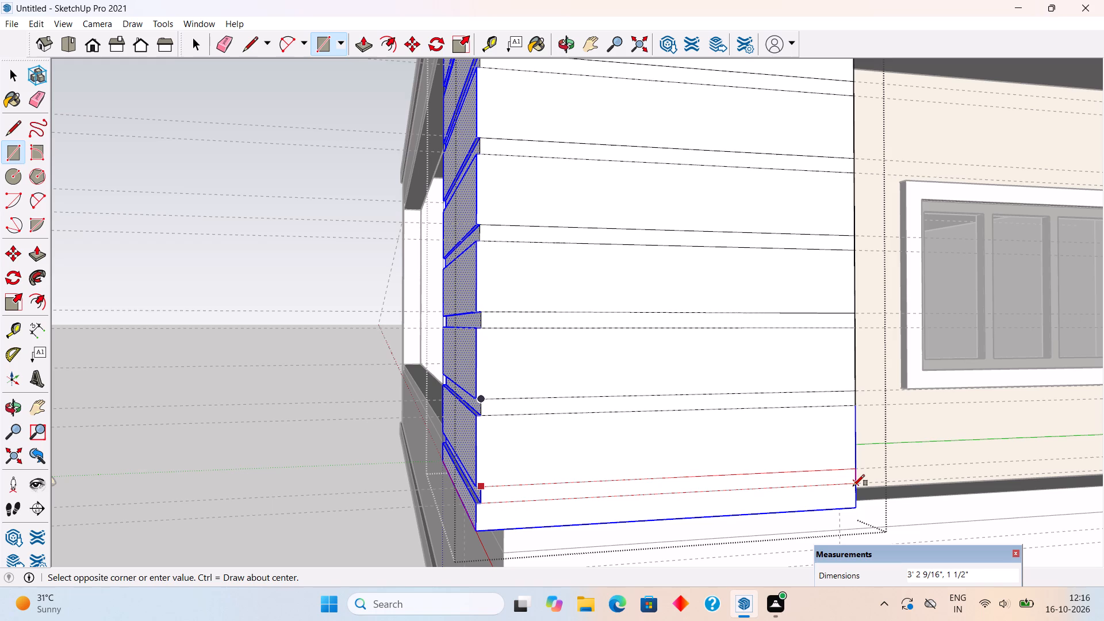
Push the lowest four strips on the newly divided face inward 0.3" to form grooves.
key("p")
left_click(776, 482)
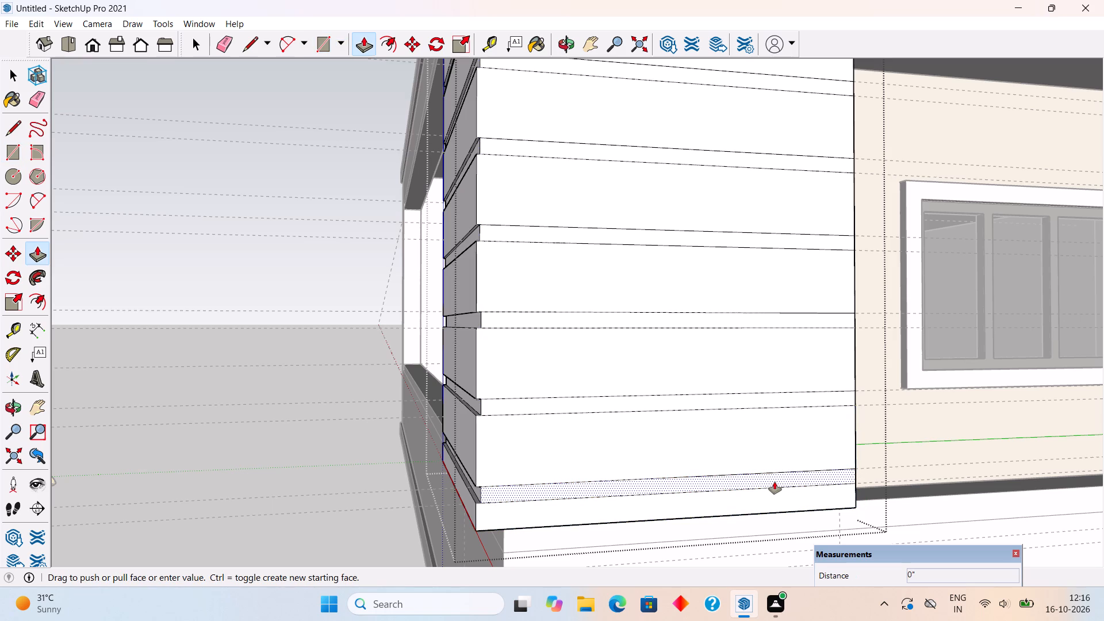
key("3")
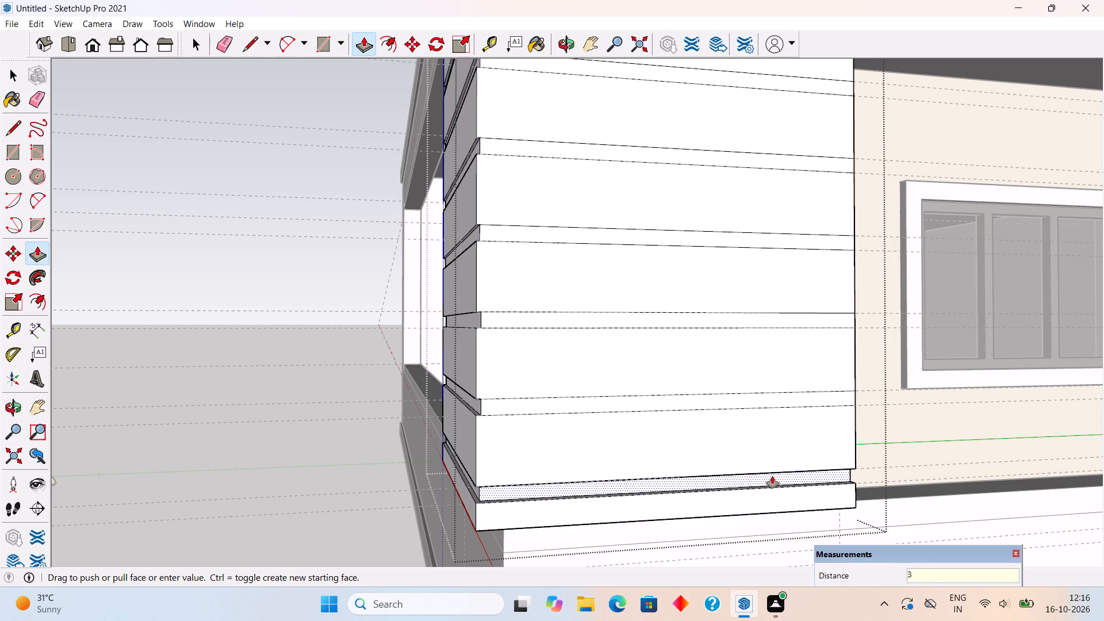
key("BackSpace")
type(".3\"")
key("Return")
double_click(735, 406)
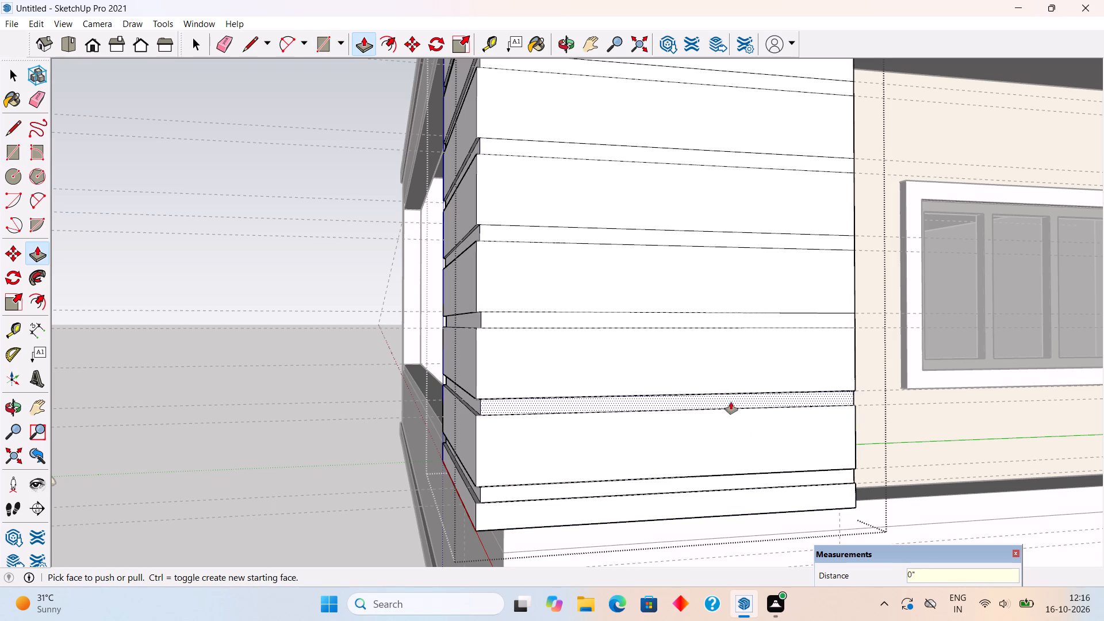
double_click(694, 319)
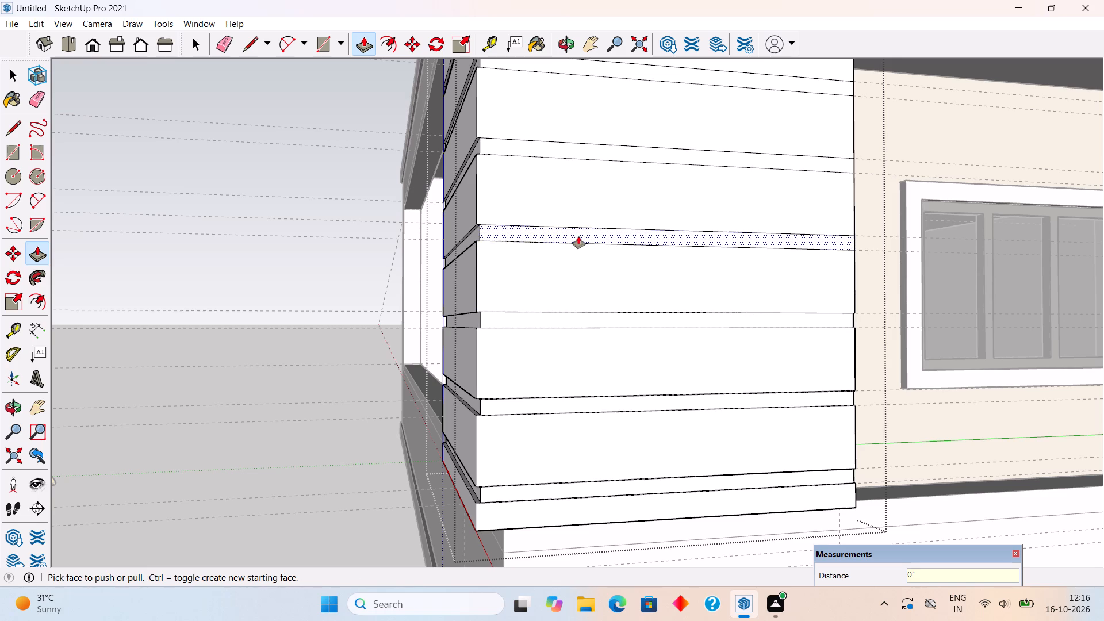
double_click(578, 234)
Push the remaining five upper strips inward by the same 0.3" and close the corner screen group.
middle_click_drag(546, 256, 676, 401)
double_click(620, 263)
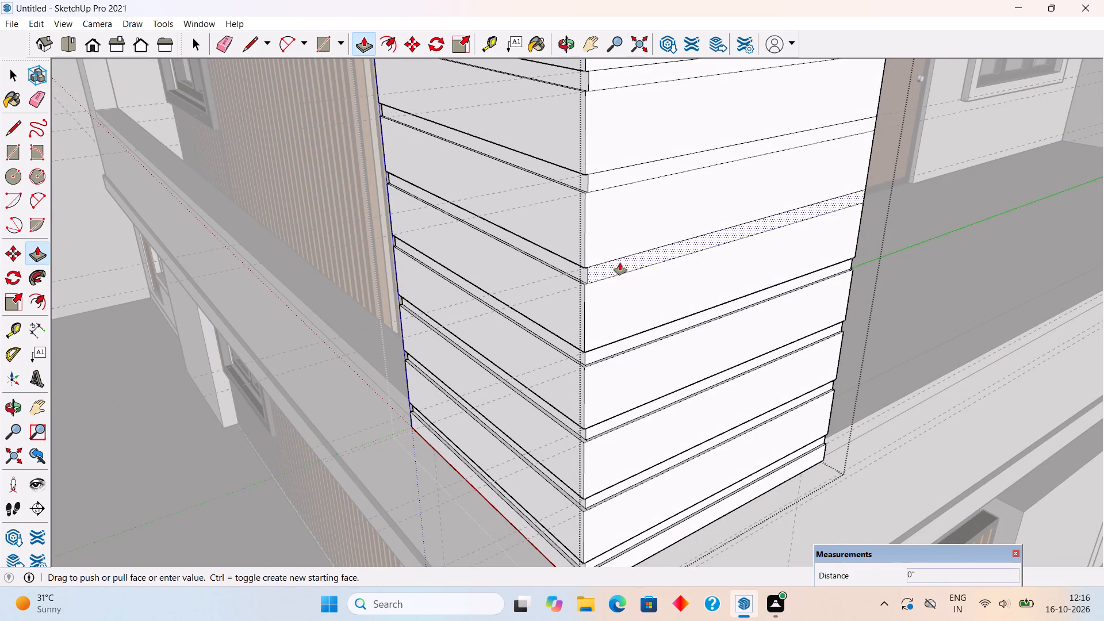
scroll(616, 267, "down", 15)
scroll(647, 154, "up", 3)
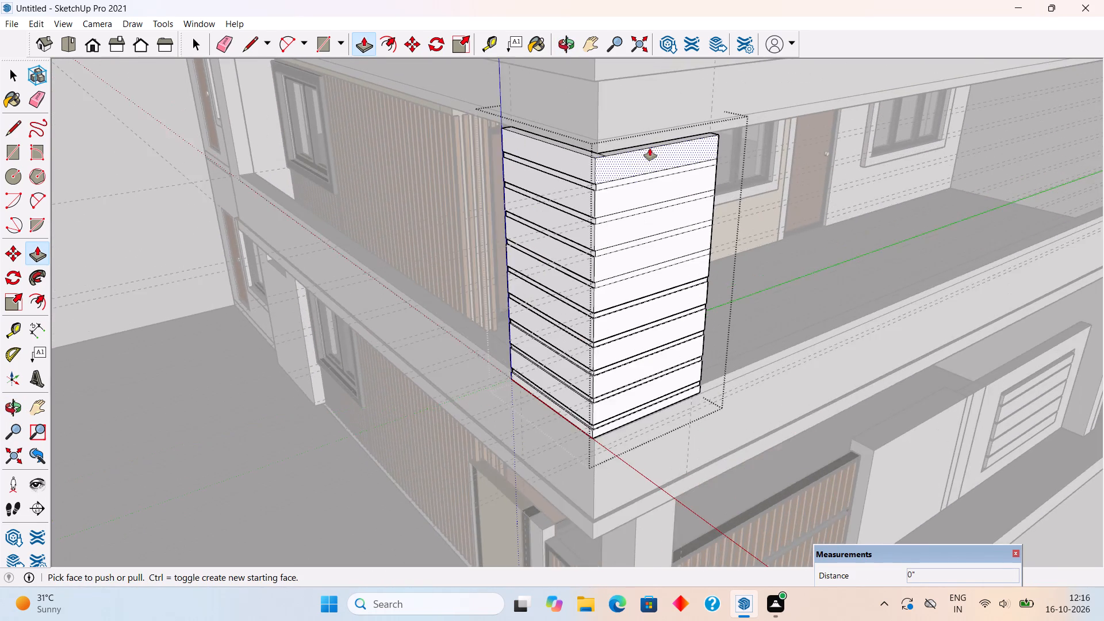
scroll(650, 148, "up", 5)
double_click(630, 199)
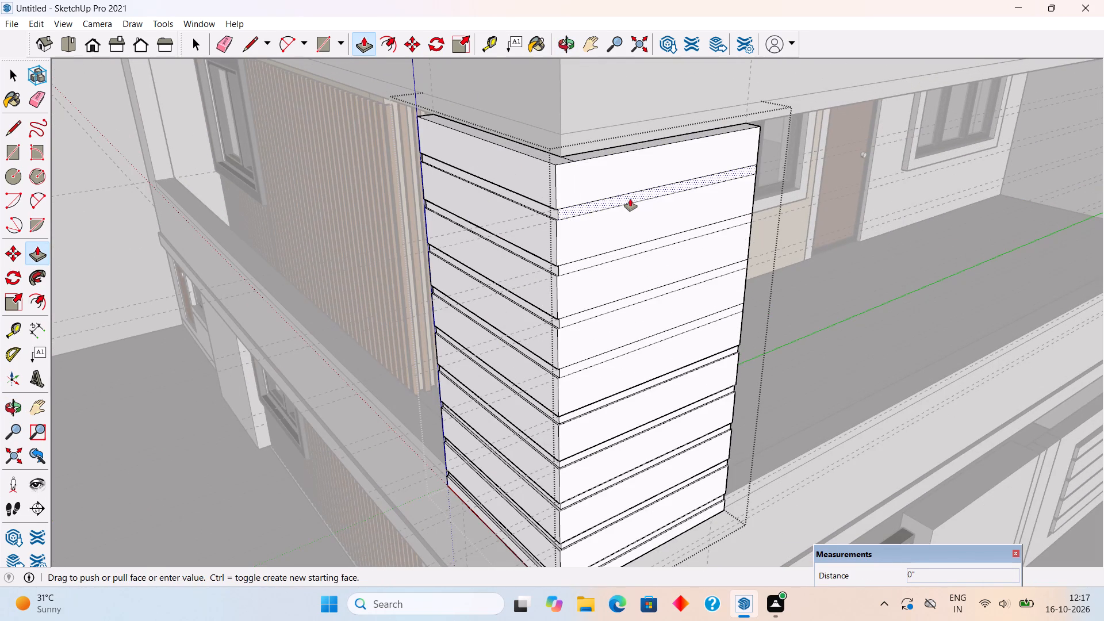
double_click(624, 255)
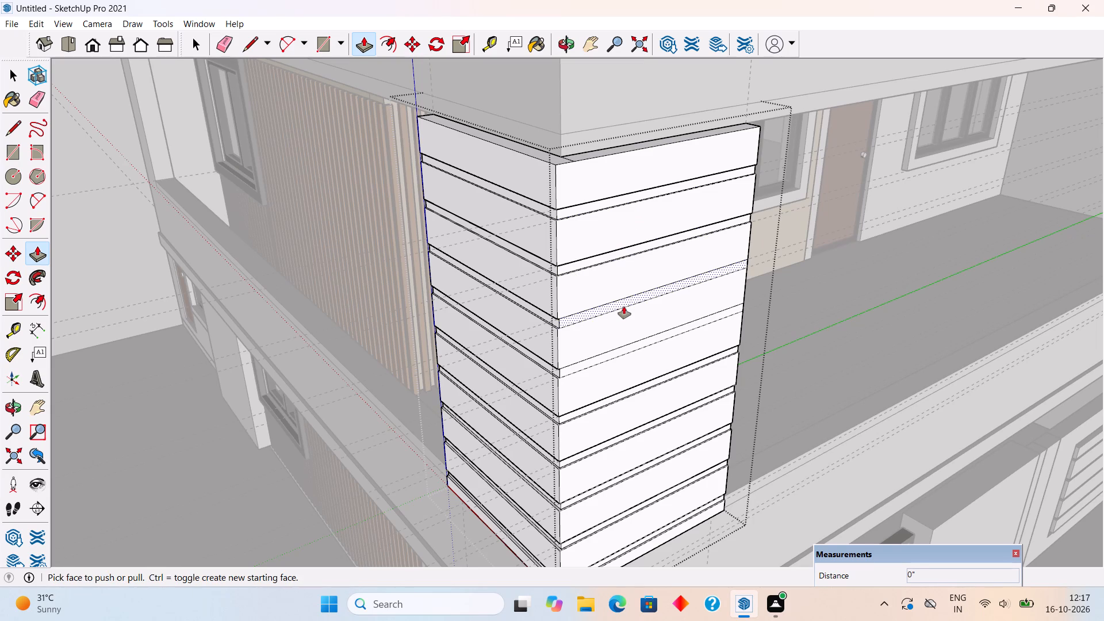
double_click(624, 306)
double_click(628, 352)
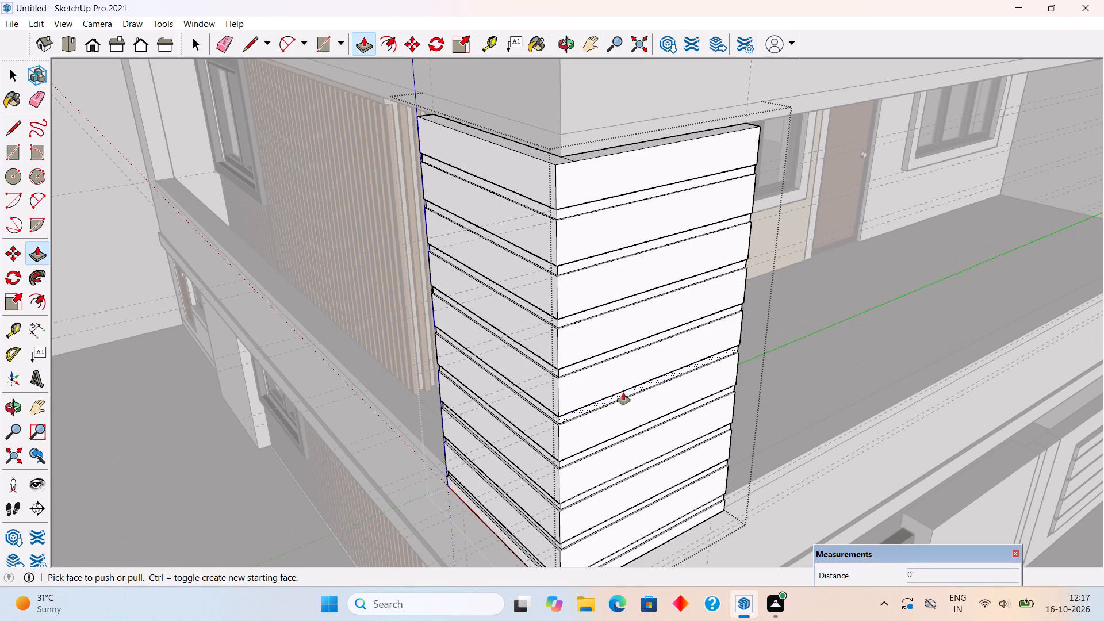
middle_click_drag(591, 432, 729, 407)
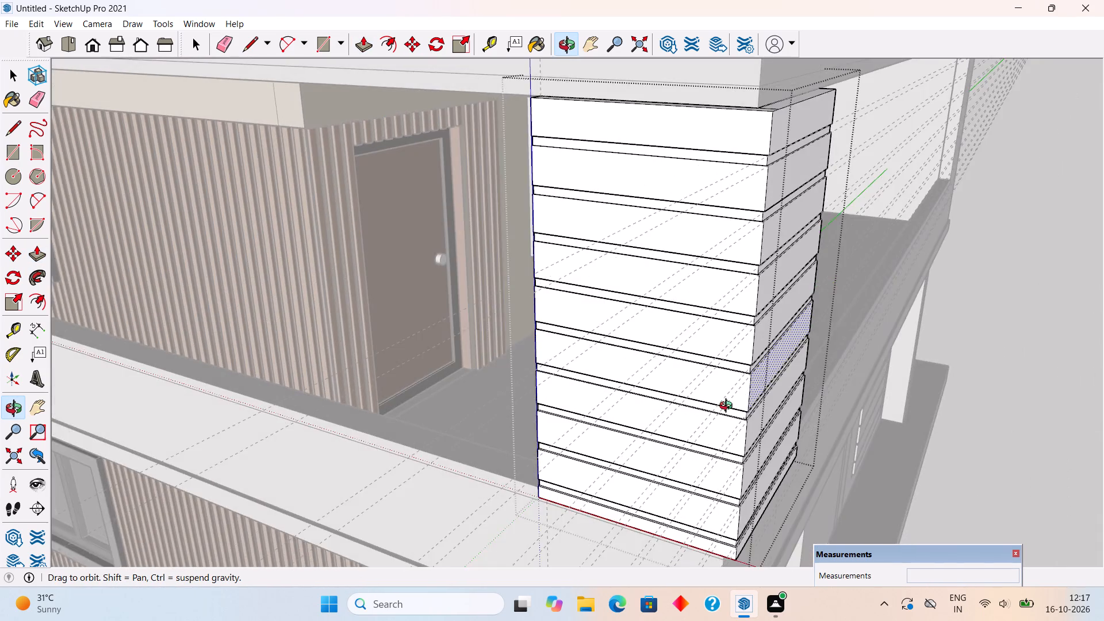
middle_click_drag(729, 407, 737, 370)
key("space")
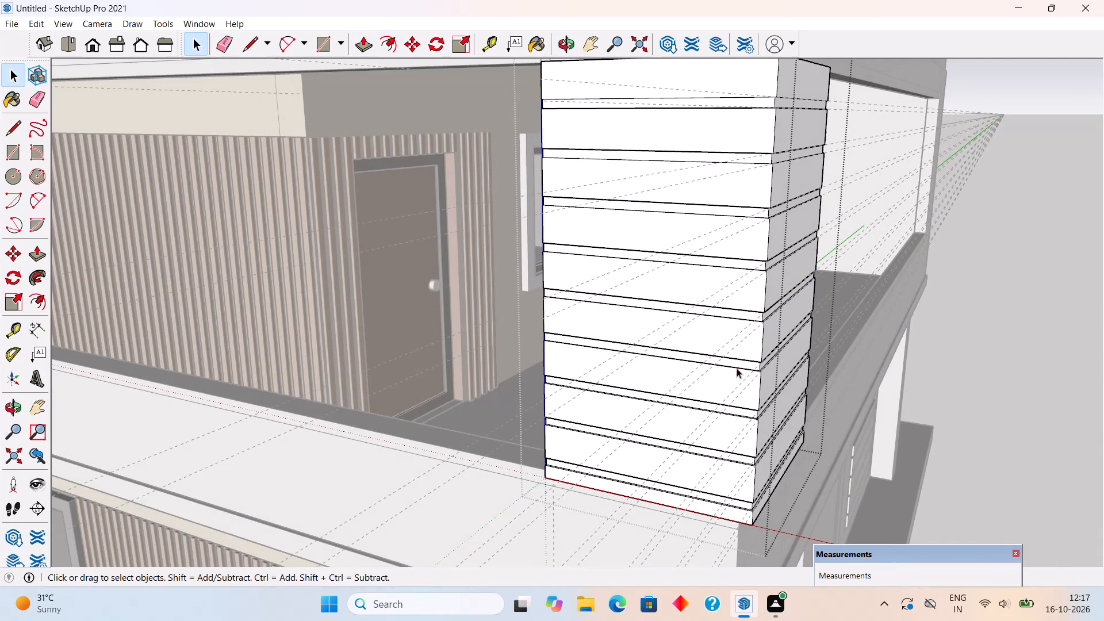
left_click(973, 350)
Delete all guides from the model.
scroll(973, 350, "down", 5)
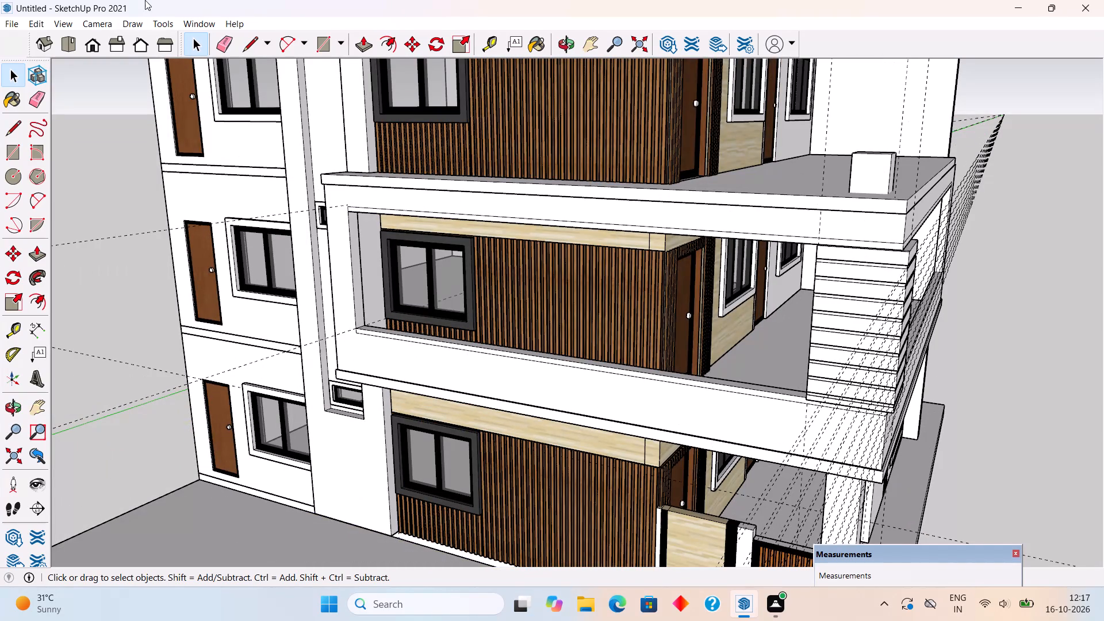
left_click(33, 22)
left_click(106, 155)
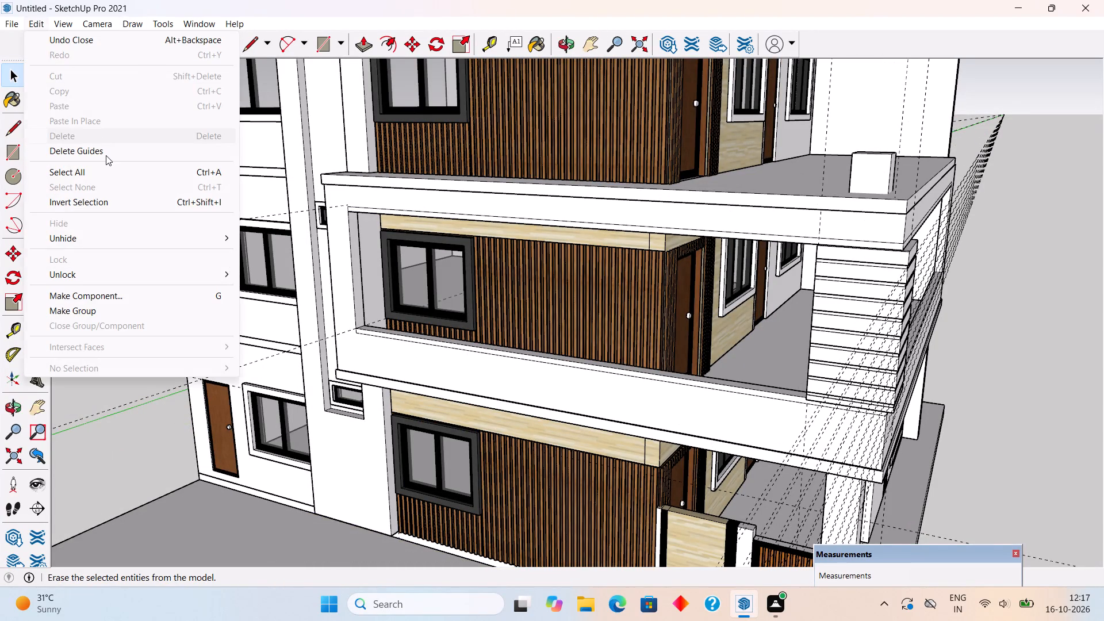
Examine the grooved corner screen and the balcony facades from several sides of the building.
scroll(106, 156, "down", 5)
middle_click_drag(758, 465, 946, 476)
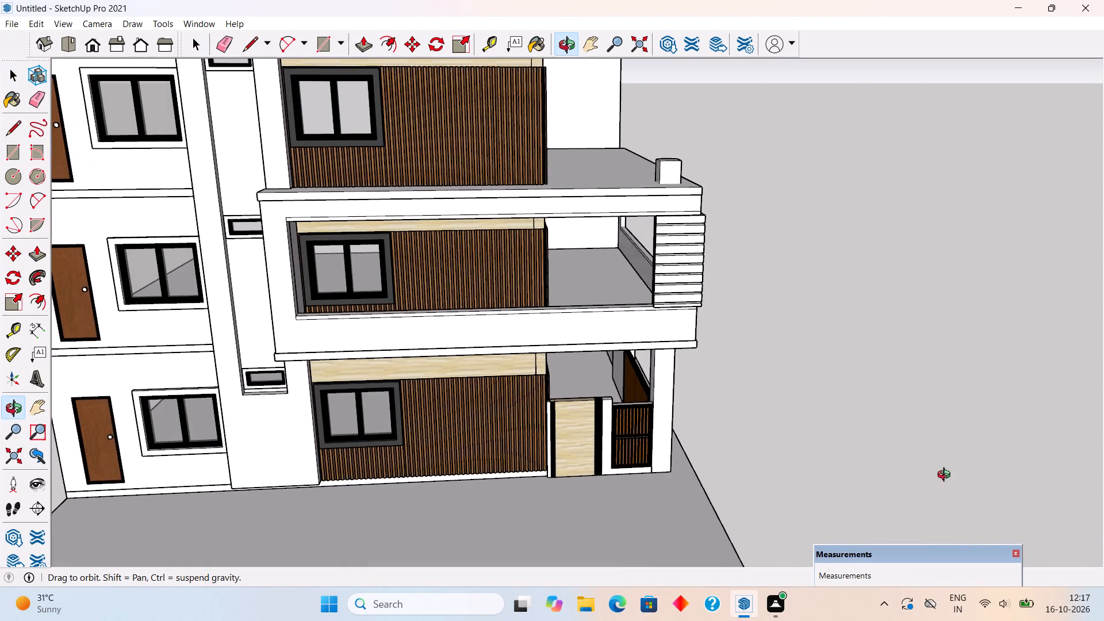
middle_click_drag(946, 476, 960, 473)
middle_click_drag(689, 392, 933, 400)
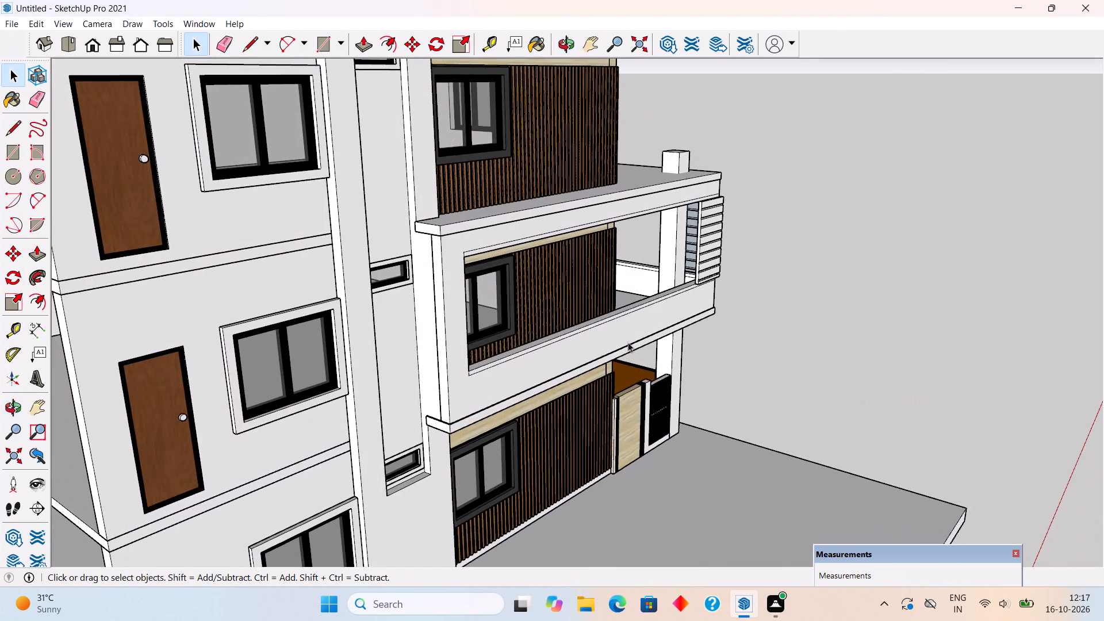
middle_click_drag(701, 349, 978, 298)
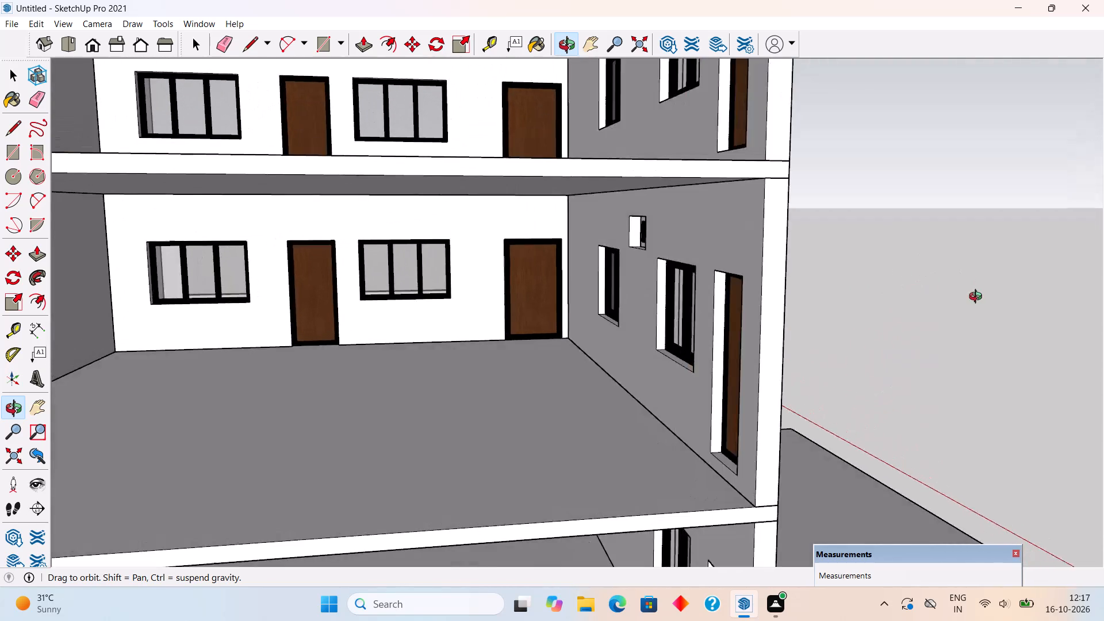
middle_click_drag(978, 298, 0, 371)
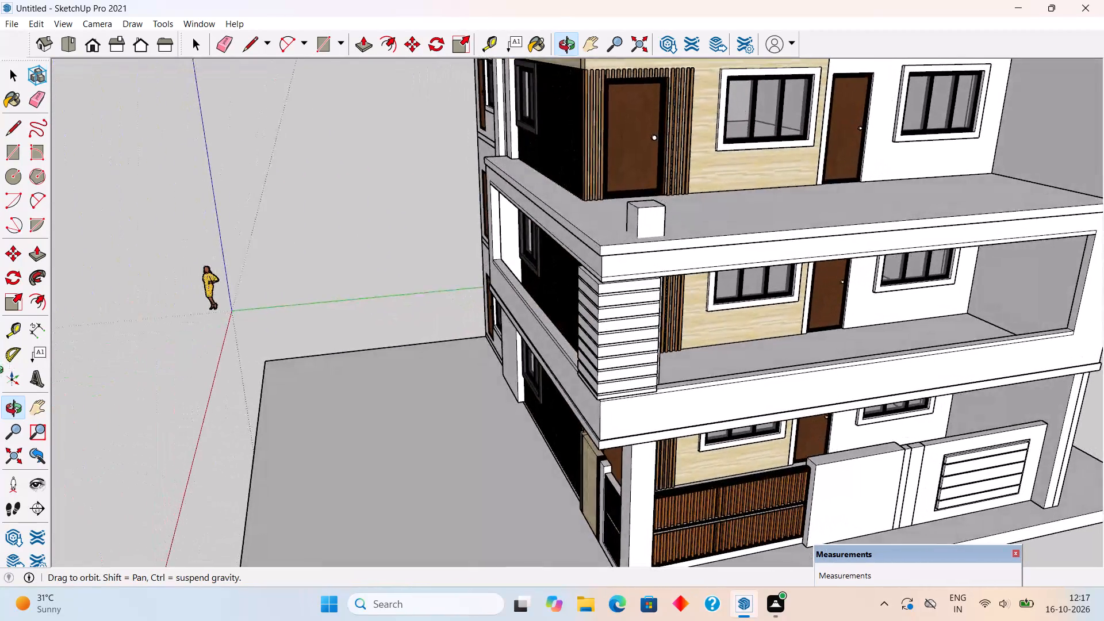
middle_click_drag(0, 371, 147, 378)
scroll(147, 378, "down", 4)
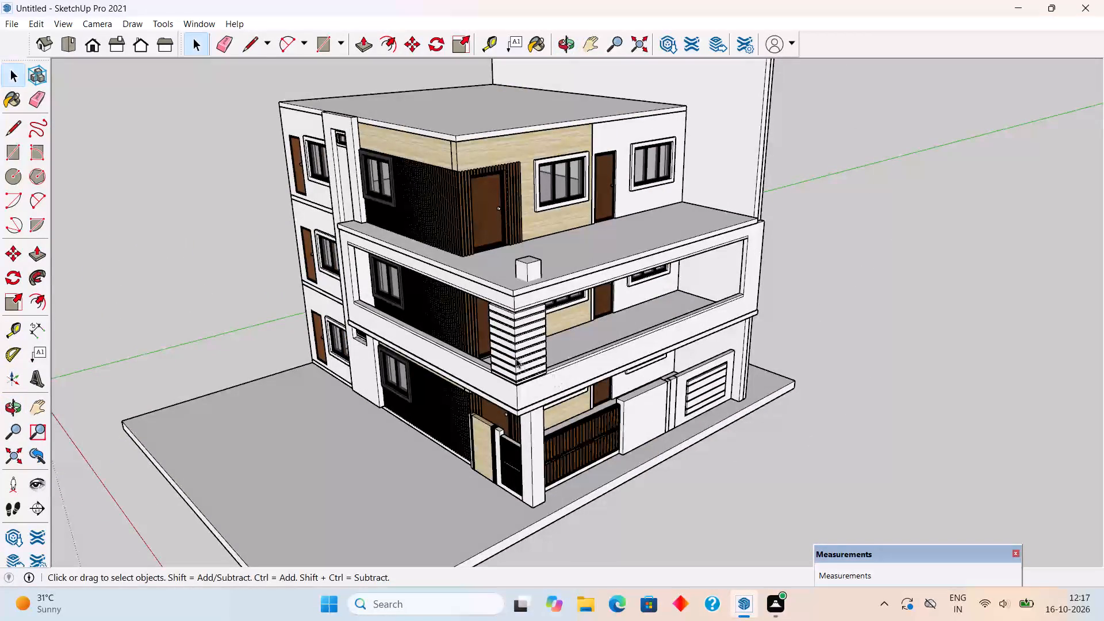
Move the grooved corner screen about 6 3/16" inward from the outer corner of the first-floor balcony parapet.
left_click(516, 358)
middle_click_drag(450, 350, 59, 326)
middle_click_drag(365, 293, 315, 296)
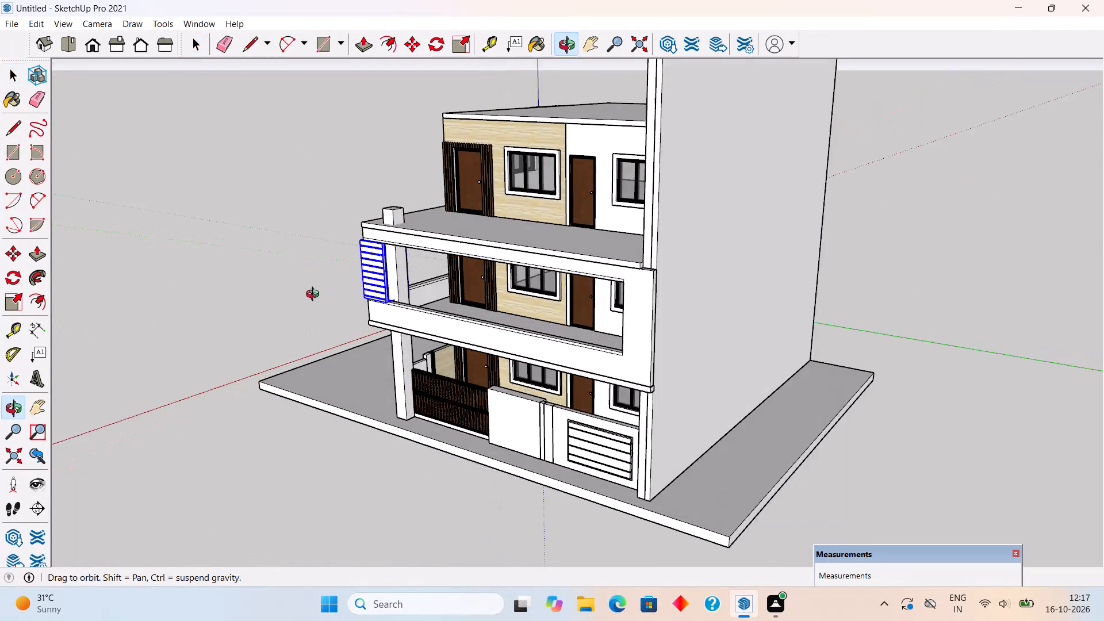
middle_click_drag(315, 296, 426, 324)
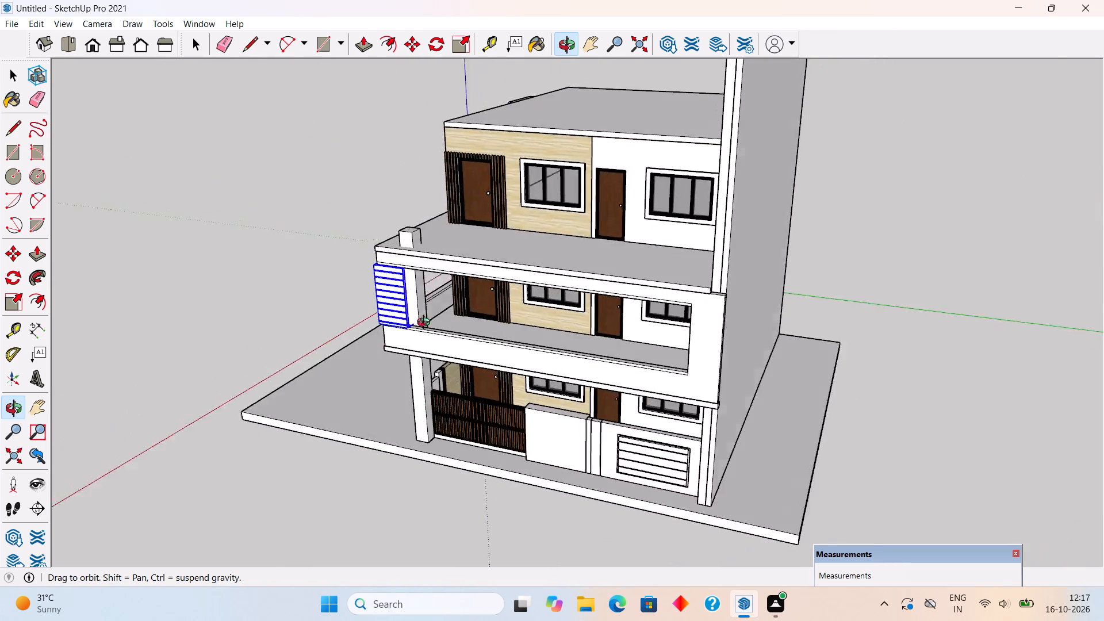
middle_click_drag(426, 324, 655, 339)
scroll(543, 339, "up", 10)
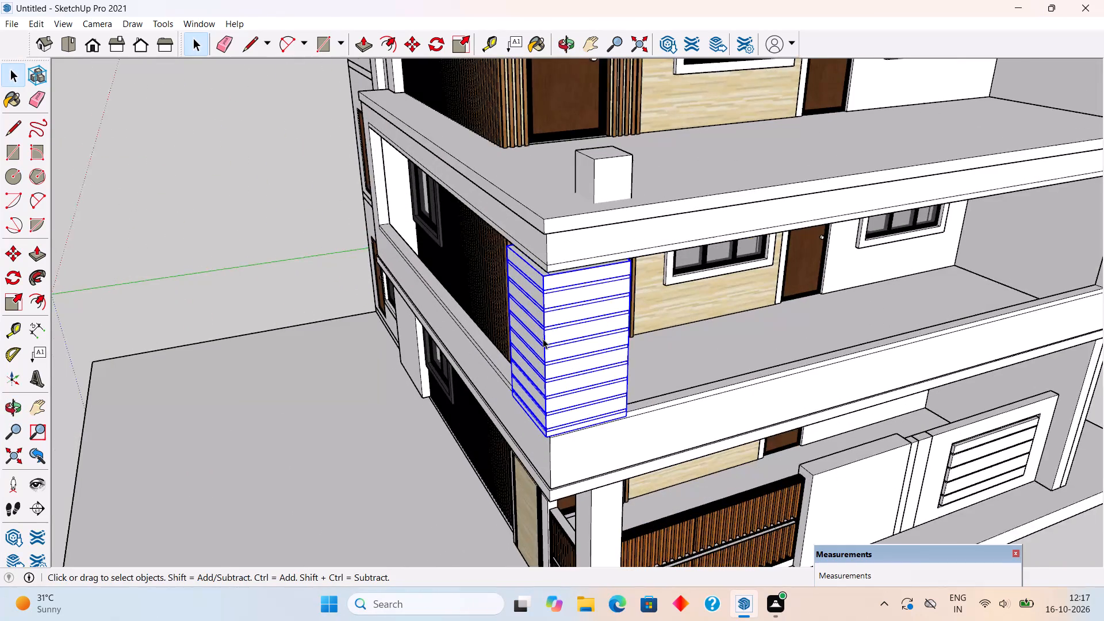
middle_click_drag(551, 338, 525, 379)
scroll(525, 379, "up", 3)
scroll(433, 275, "up", 5)
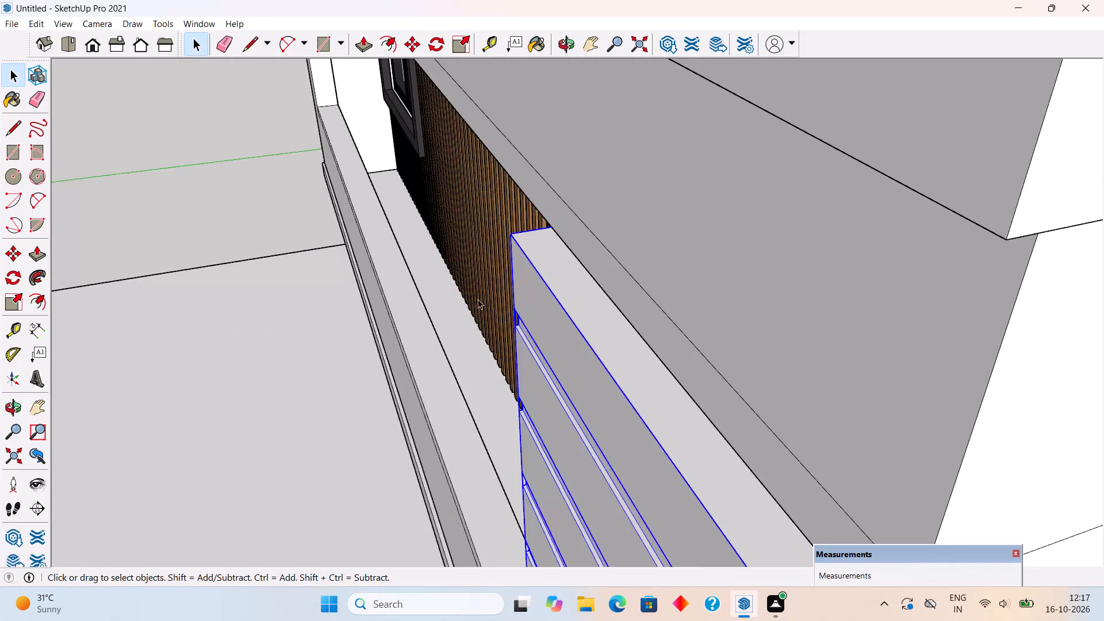
scroll(478, 299, "down", 5)
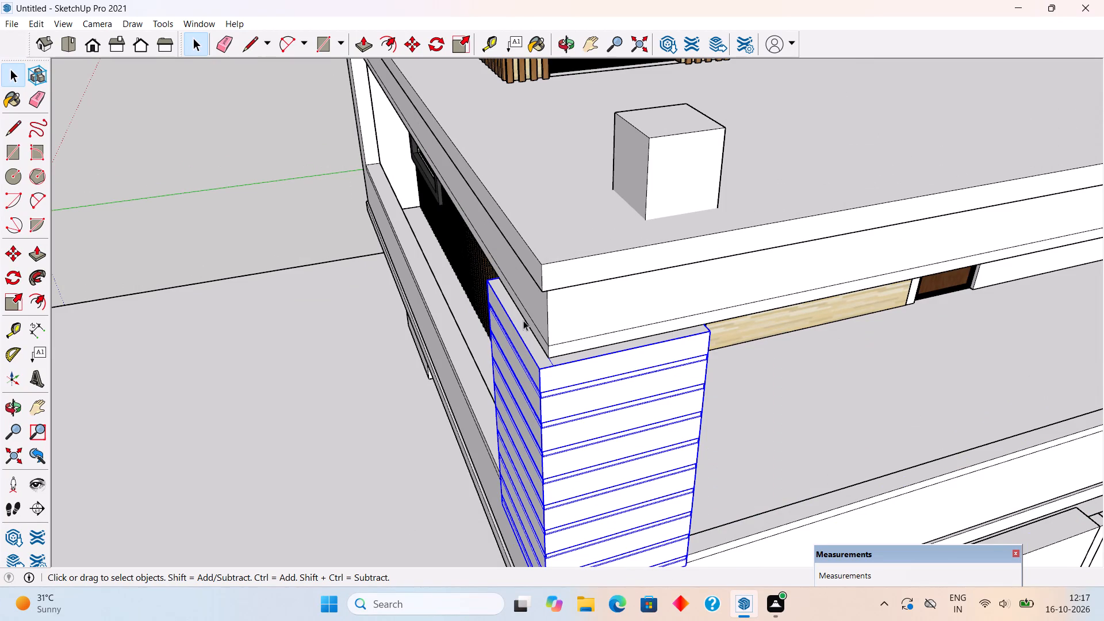
scroll(540, 296, "down", 4)
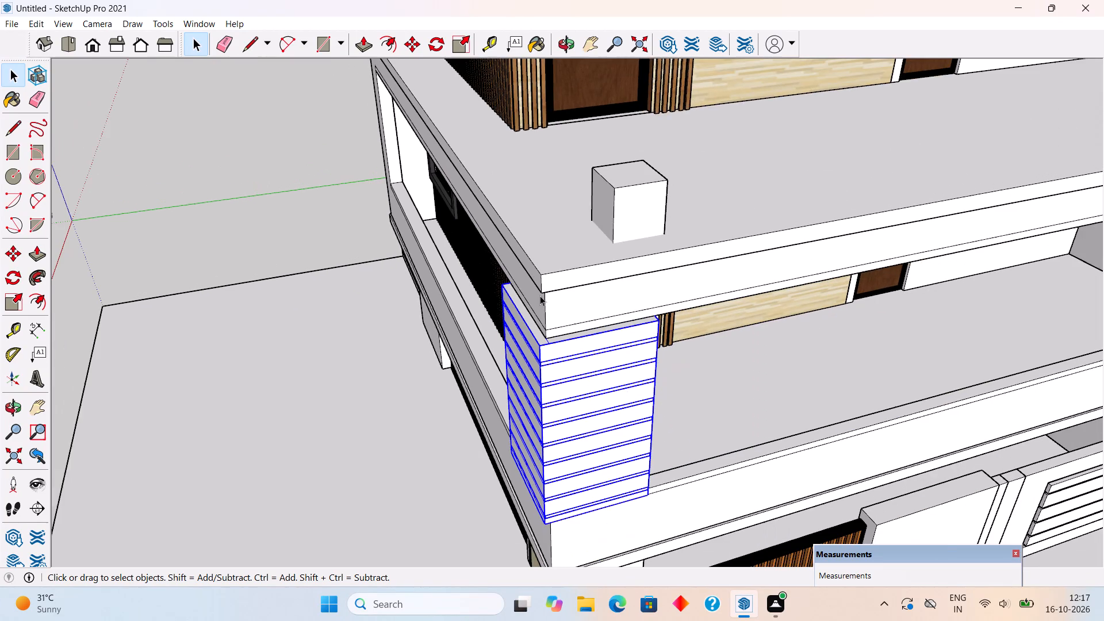
scroll(537, 530, "up", 4)
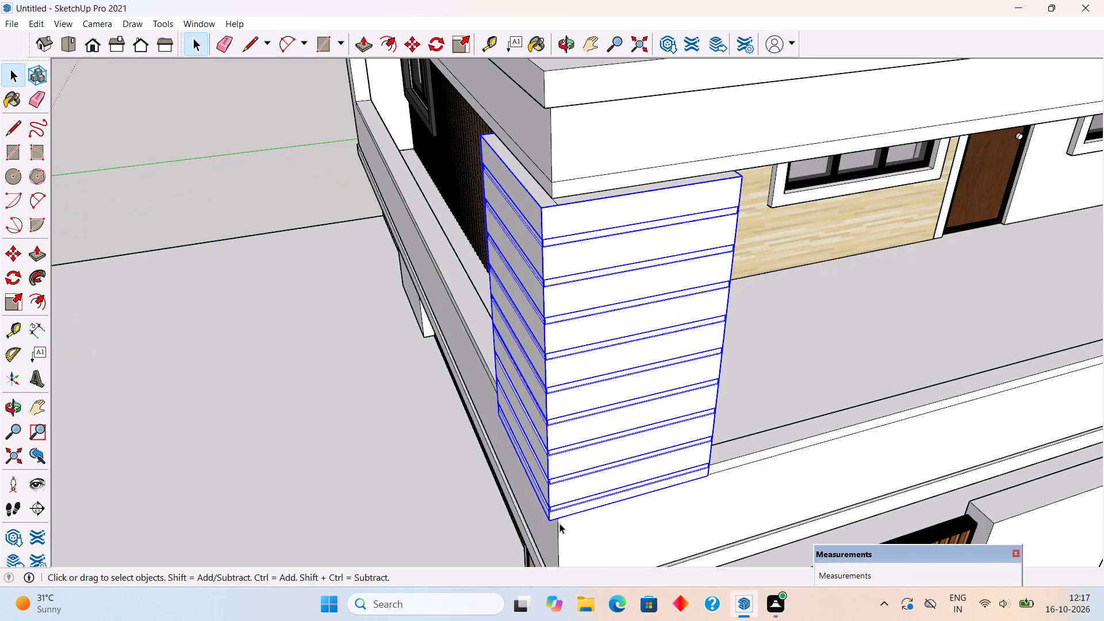
key("m")
left_click(545, 519)
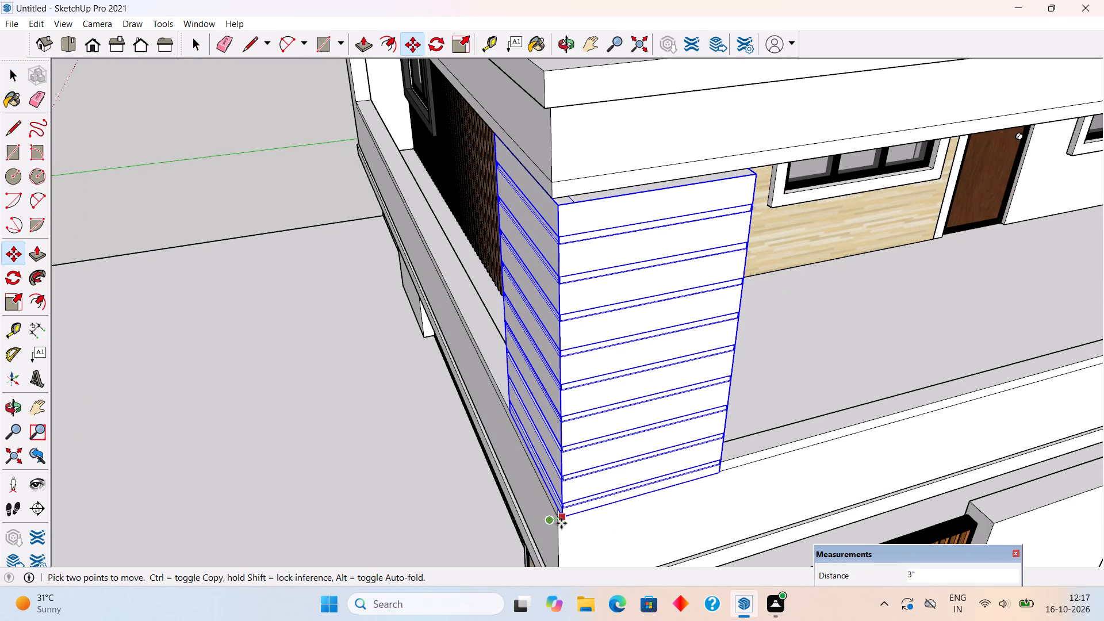
scroll(559, 503, "up", 4)
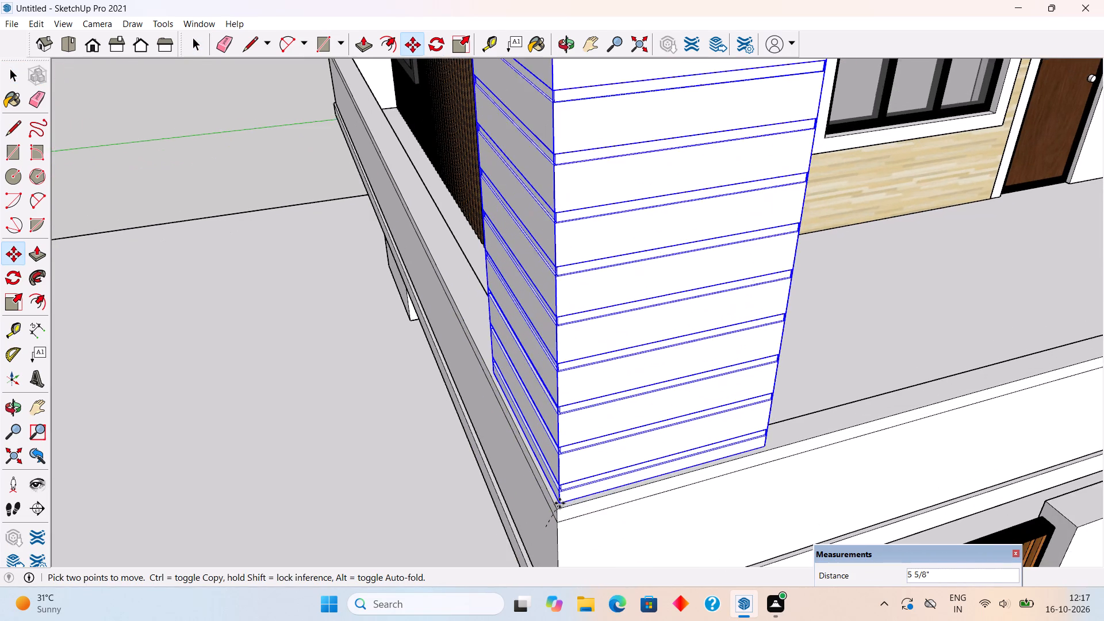
left_click(559, 500)
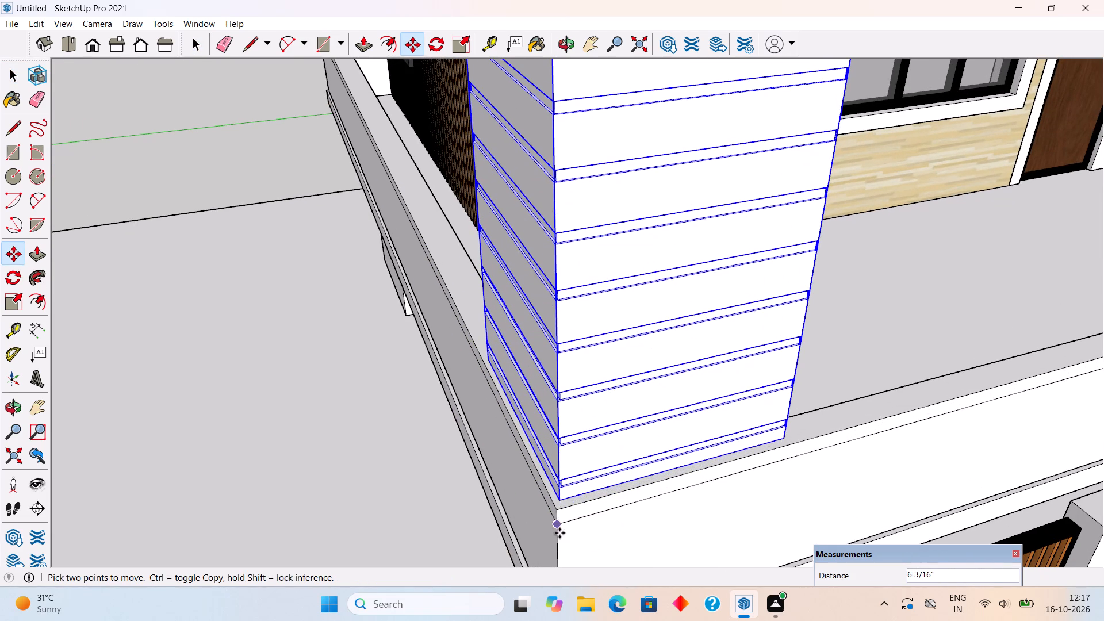
Shift the corner screen by about another 1 7/8" to refine its position on the parapet corner, and deselect it.
middle_click_drag(563, 527, 710, 520)
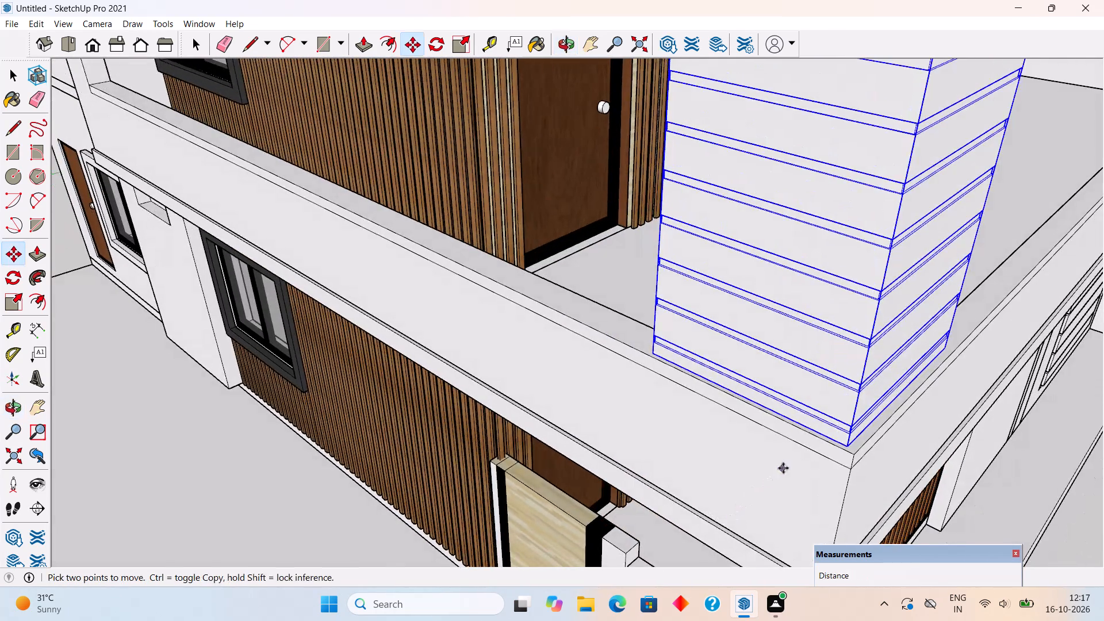
scroll(793, 462, "up", 4)
left_click(864, 442)
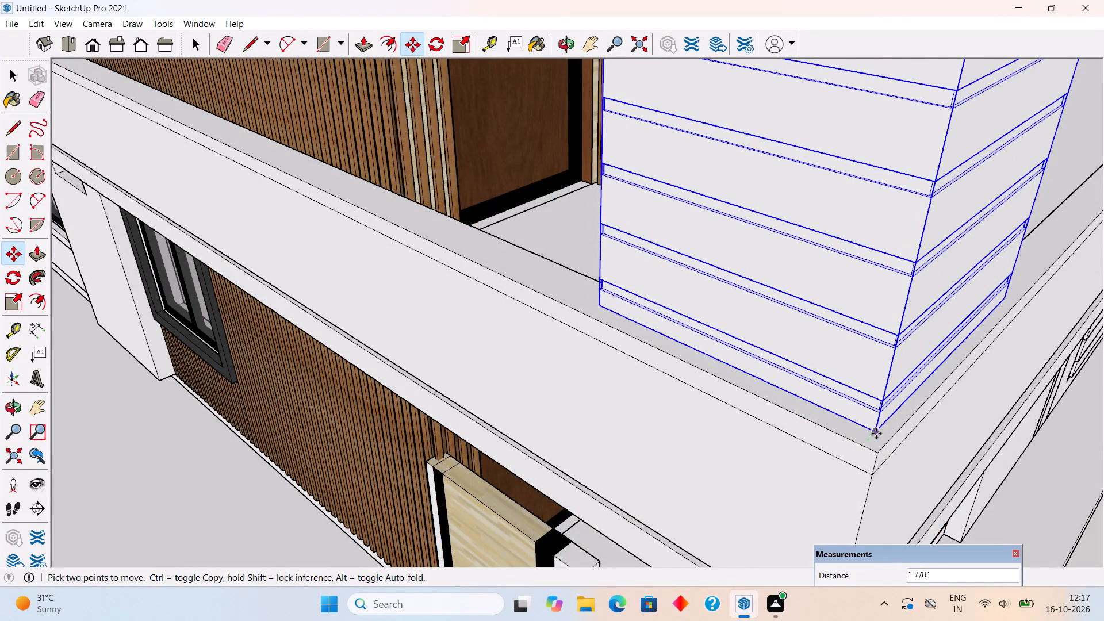
left_click(876, 434)
scroll(739, 450, "down", 4)
scroll(526, 473, "down", 7)
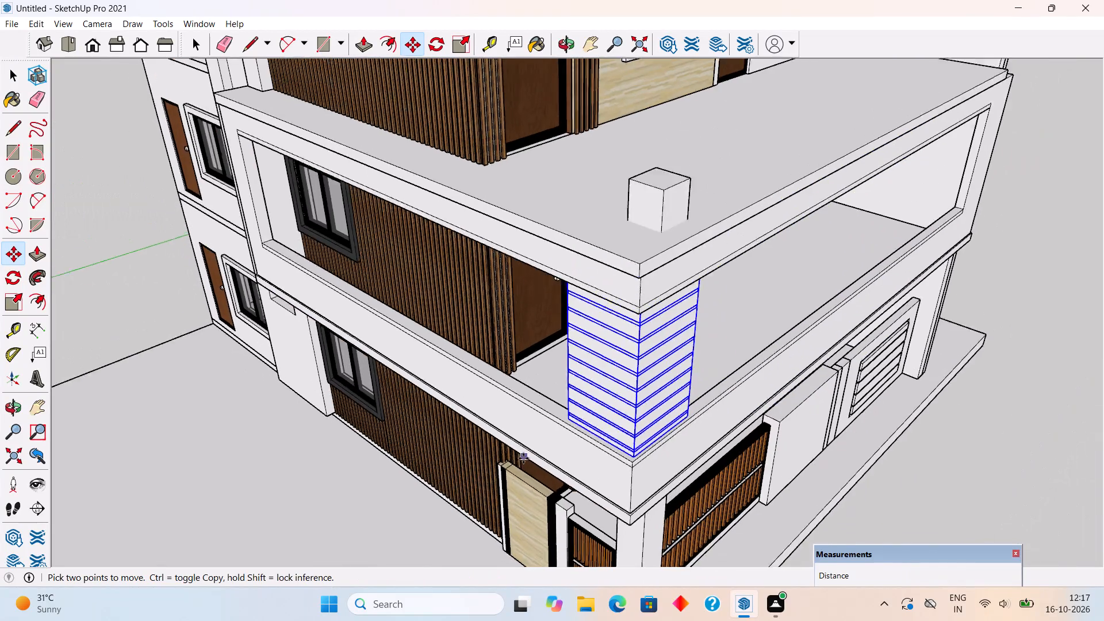
scroll(523, 458, "down", 2)
key("space")
scroll(745, 469, "down", 4)
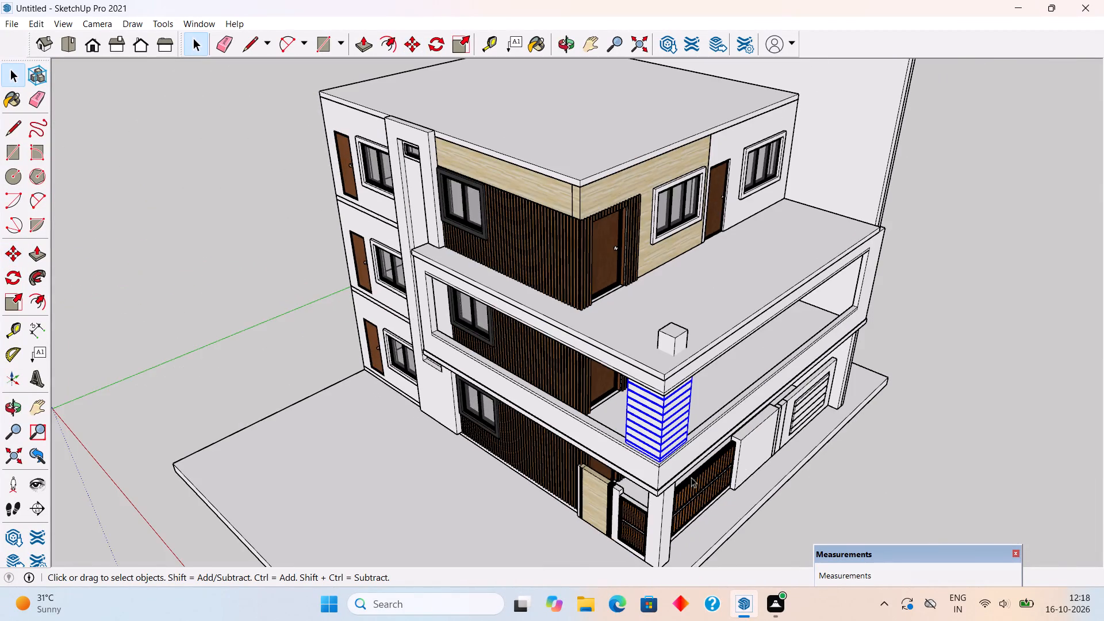
middle_click_drag(589, 474, 856, 426)
scroll(768, 383, "up", 5)
left_click(887, 355)
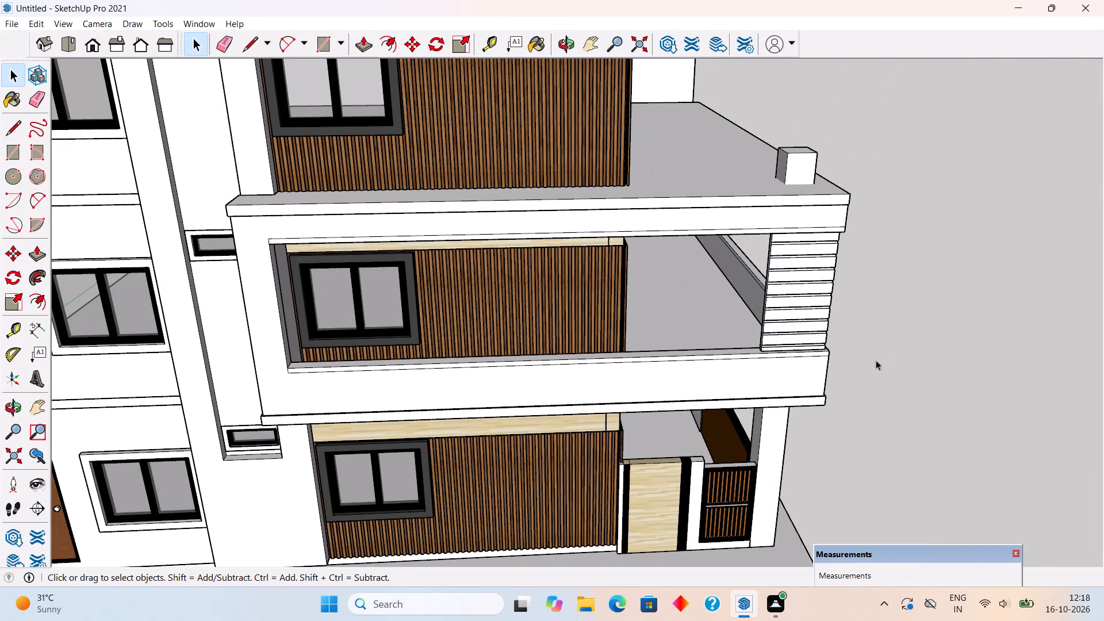
Place a horizontal guide 1' above the bottom edge of the corner screen's end face on the side balcony.
middle_click_drag(597, 299, 849, 292)
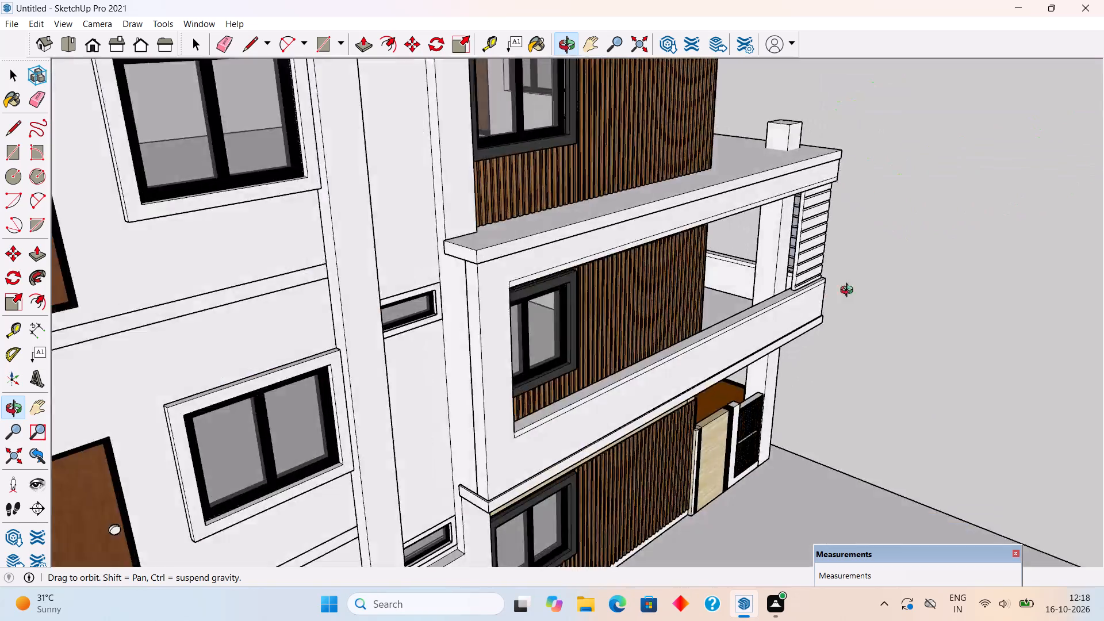
middle_click_drag(849, 292, 796, 252)
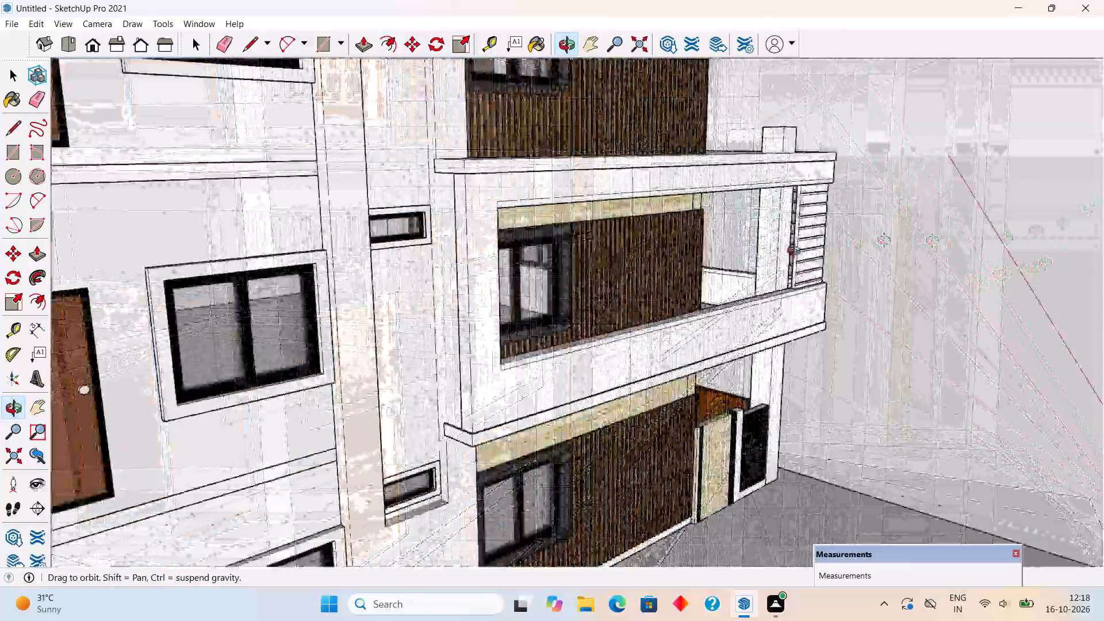
middle_click_drag(796, 252, 401, 273)
middle_click_drag(273, 307, 202, 329)
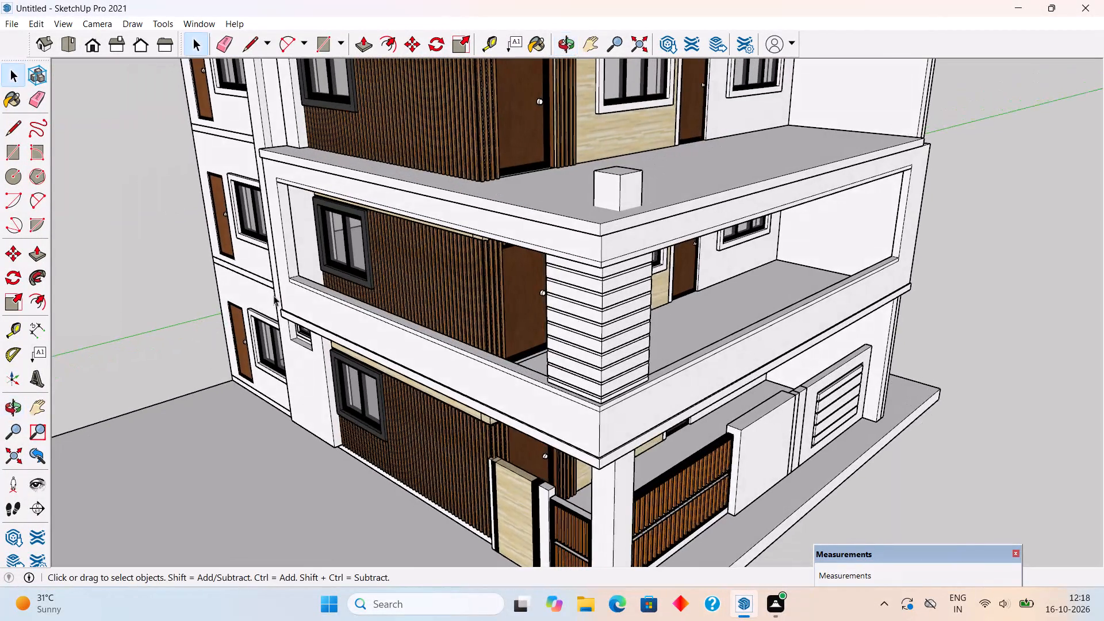
scroll(274, 296, "up", 4)
scroll(290, 314, "down", 3)
middle_click_drag(398, 423, 995, 372)
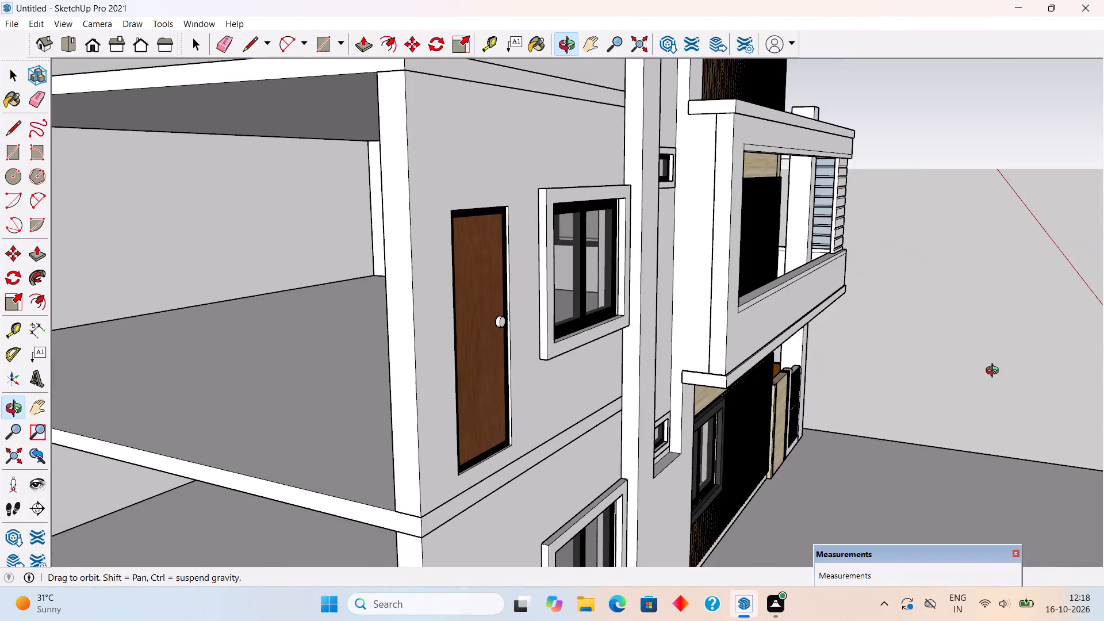
middle_click_drag(995, 372, 999, 369)
scroll(839, 217, "up", 14)
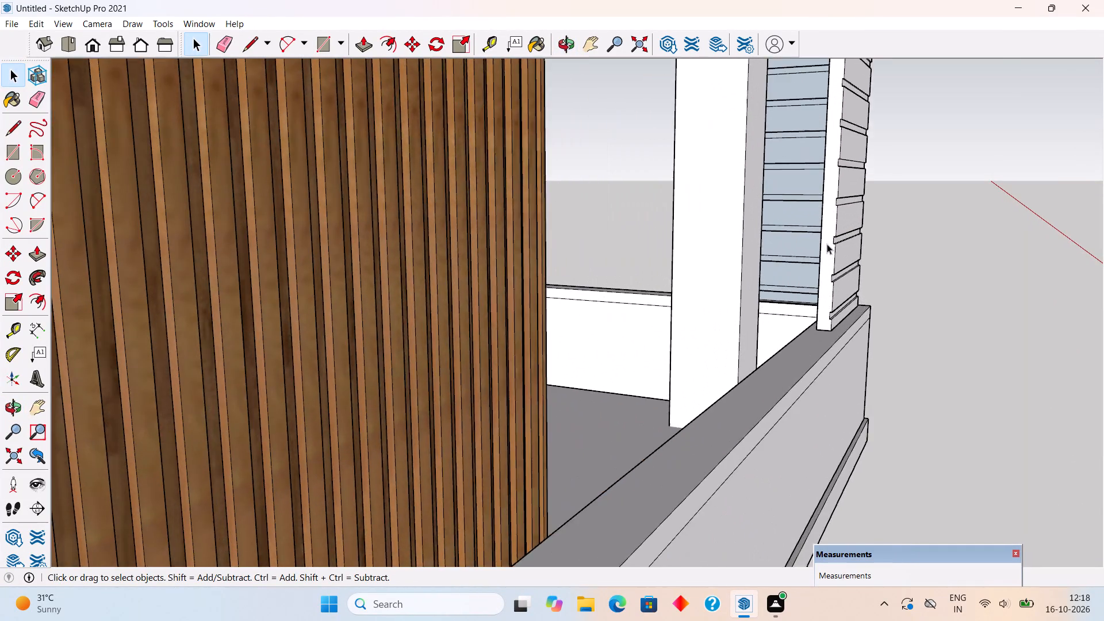
scroll(827, 244, "up", 4)
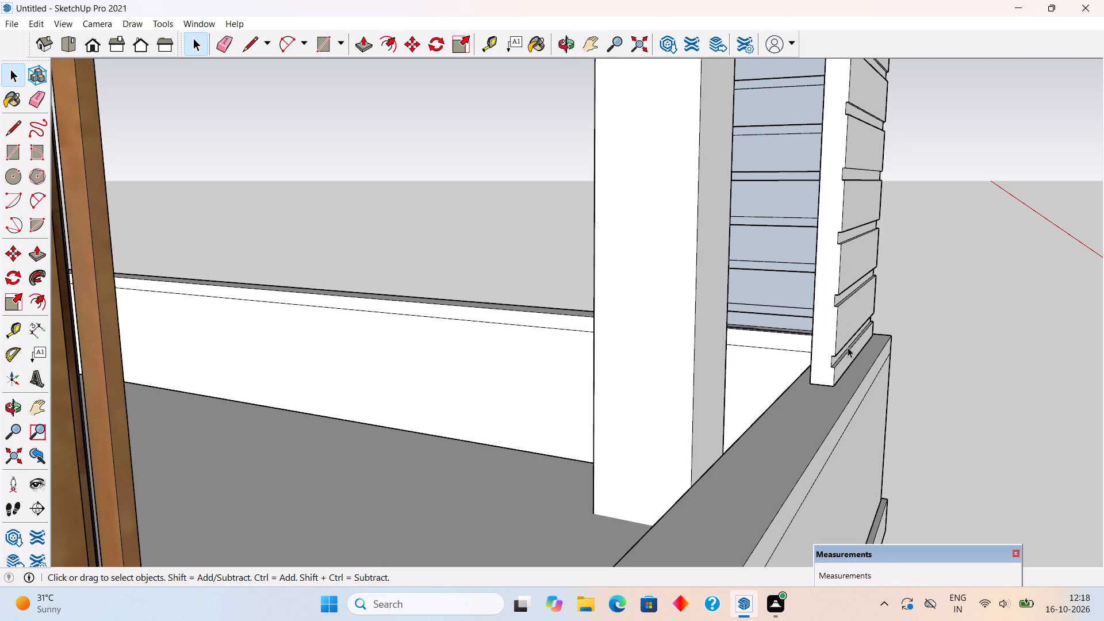
key("t")
scroll(844, 386, "up", 4)
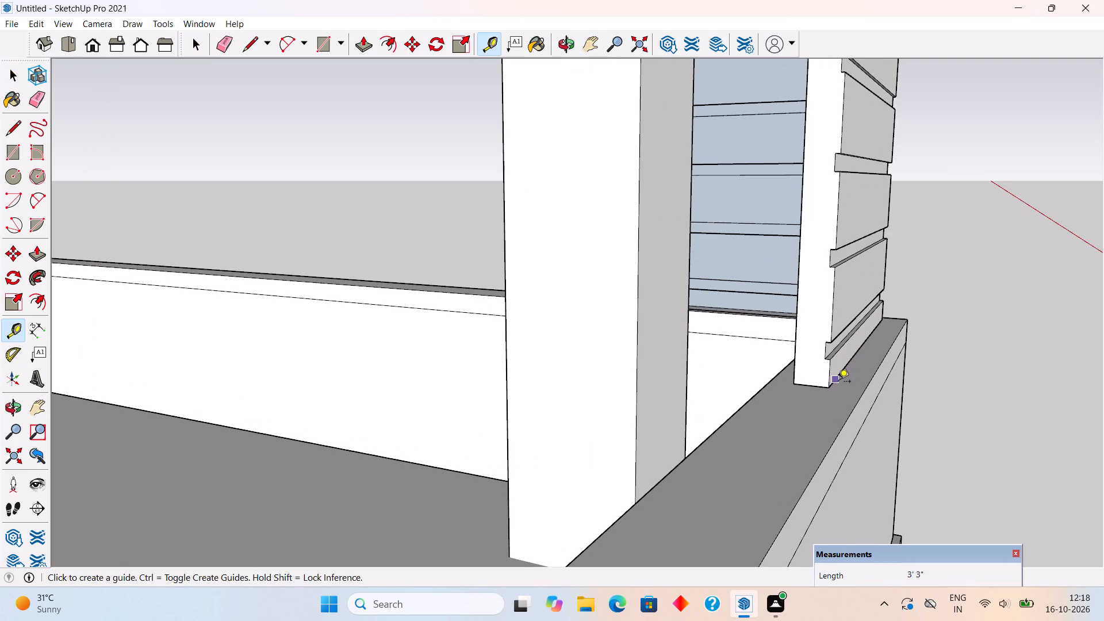
scroll(824, 390, "up", 5)
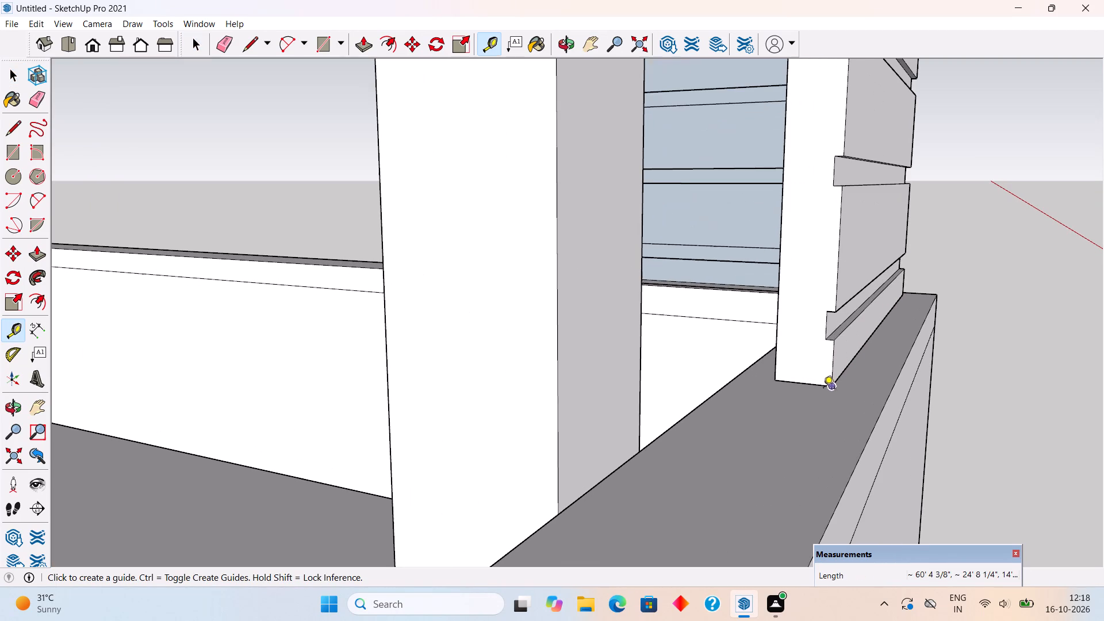
scroll(786, 375, "up", 3)
left_click(792, 384)
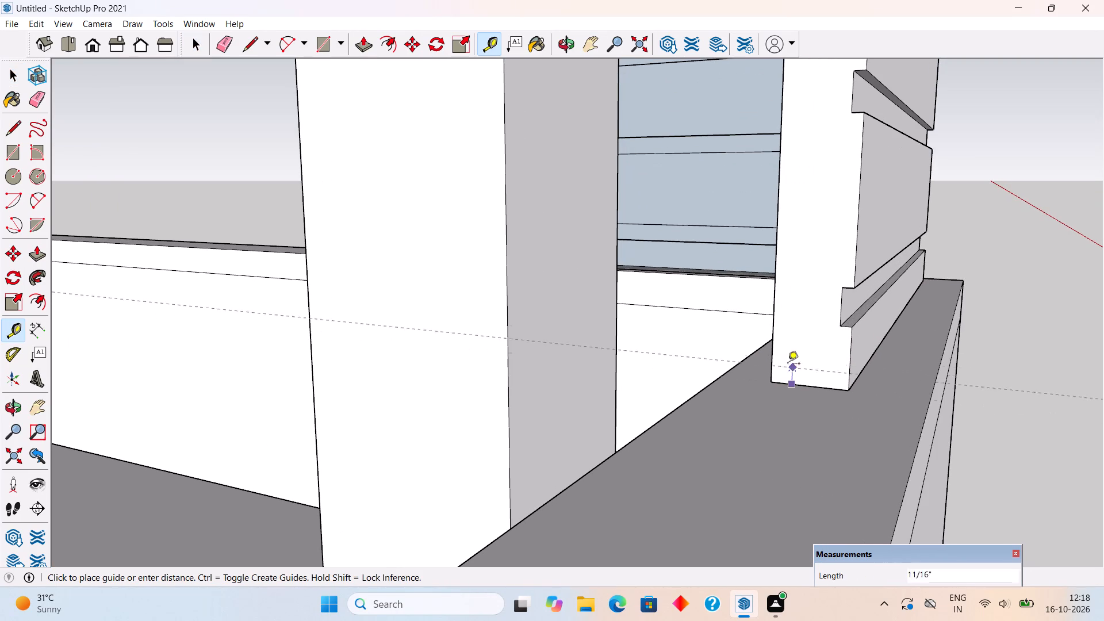
type("1'")
key("Return")
Add a second horizontal guide 3" above the first one on the screen's end face.
scroll(879, 228, "down", 8)
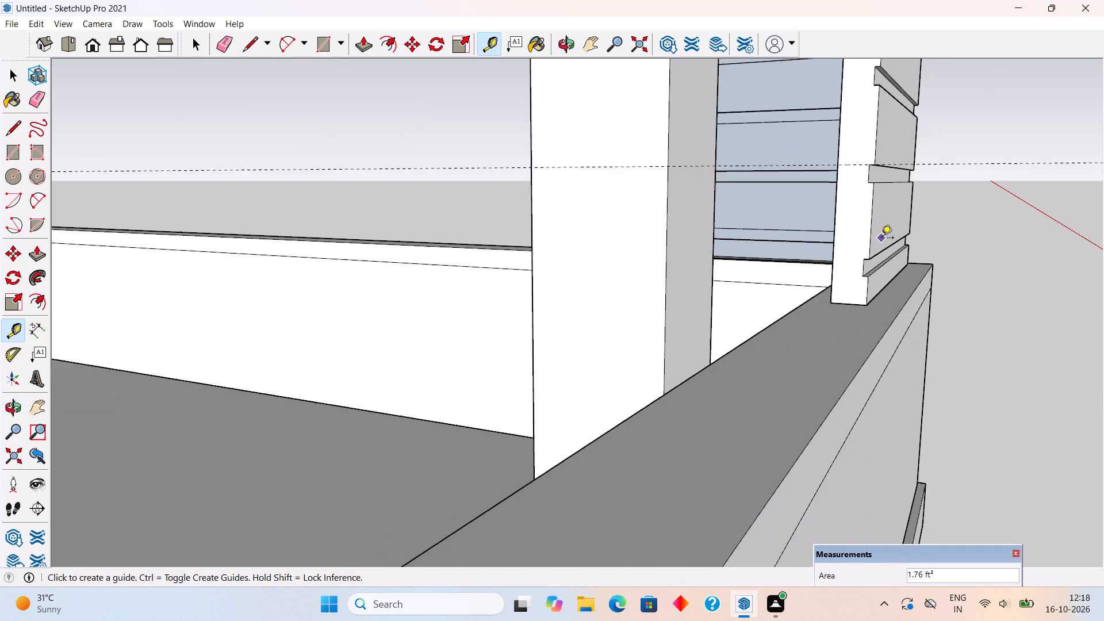
scroll(881, 239, "down", 11)
middle_click_drag(739, 273, 348, 312)
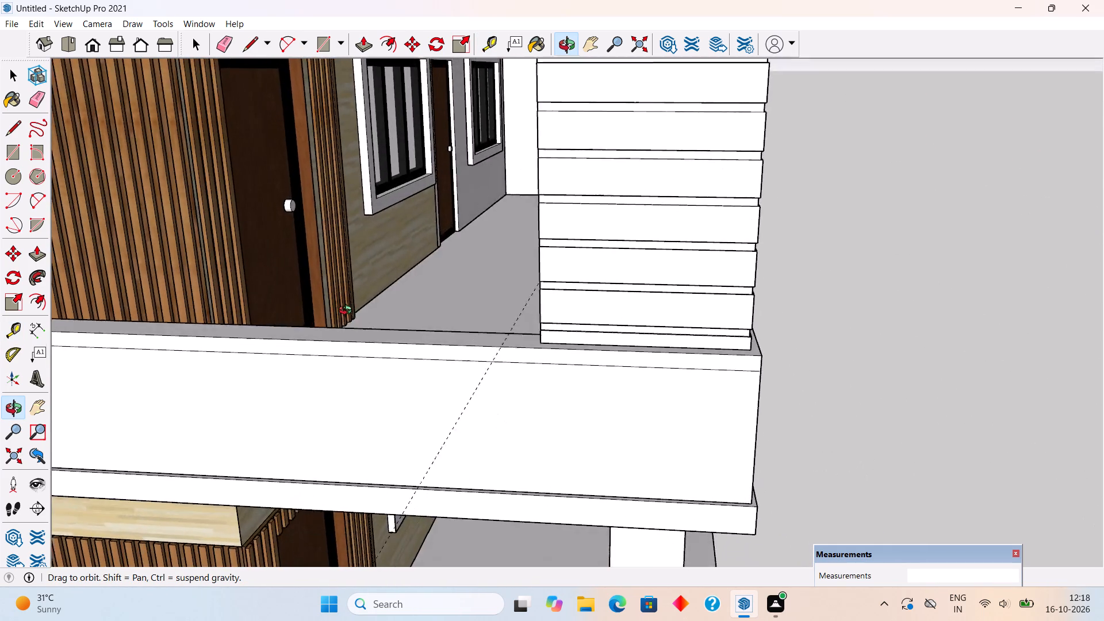
middle_click_drag(348, 312, 338, 296)
scroll(338, 296, "down", 9)
middle_click_drag(252, 290, 610, 266)
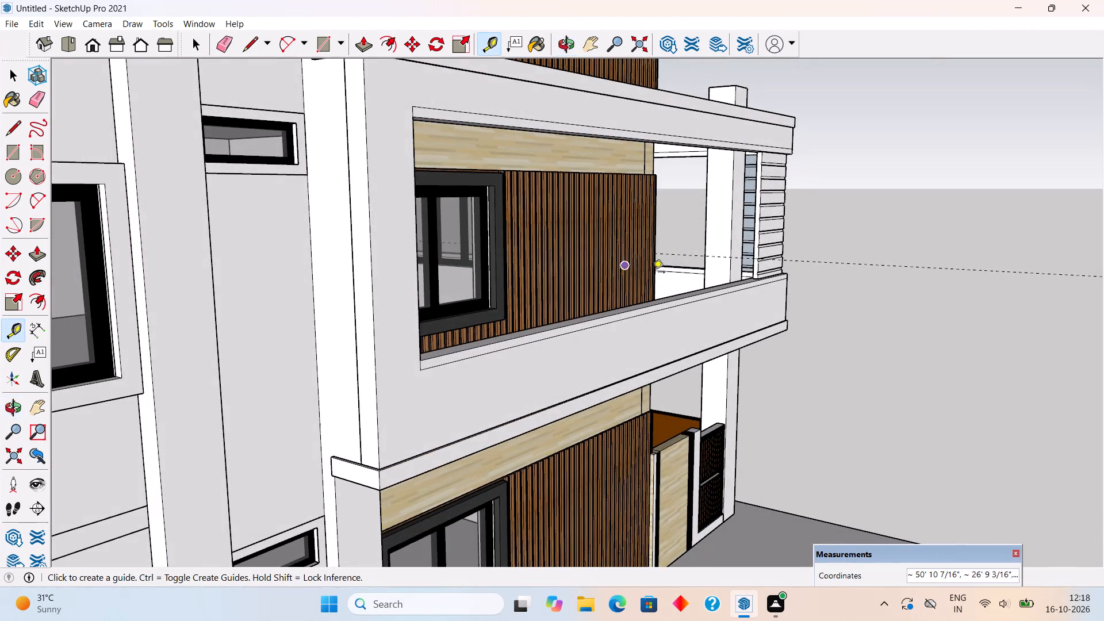
scroll(787, 267, "up", 15)
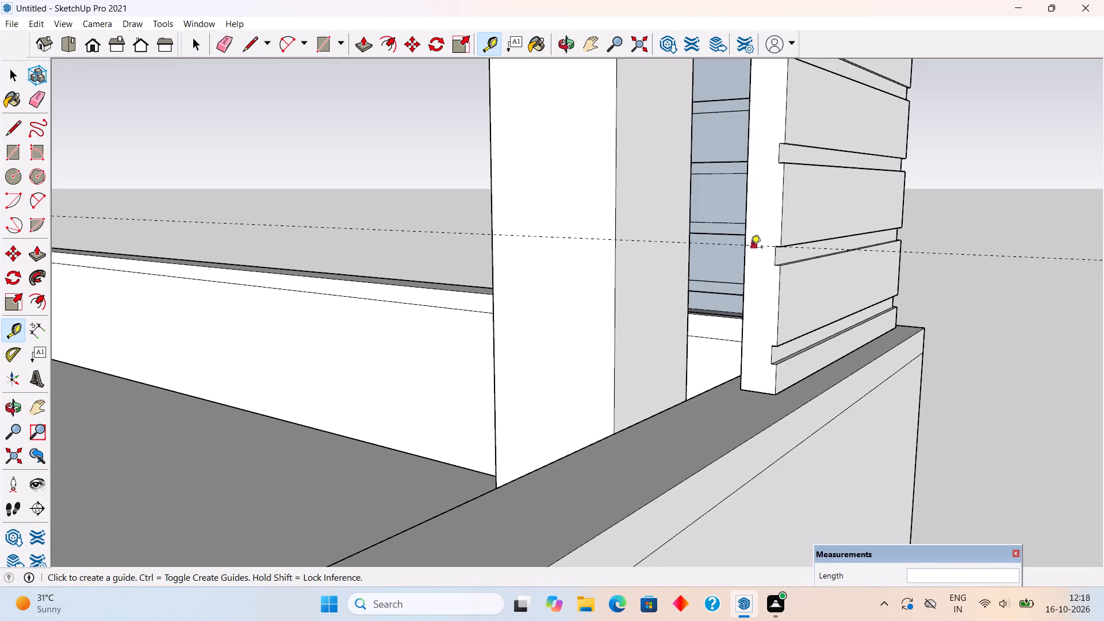
scroll(746, 248, "up", 6)
left_click(754, 245)
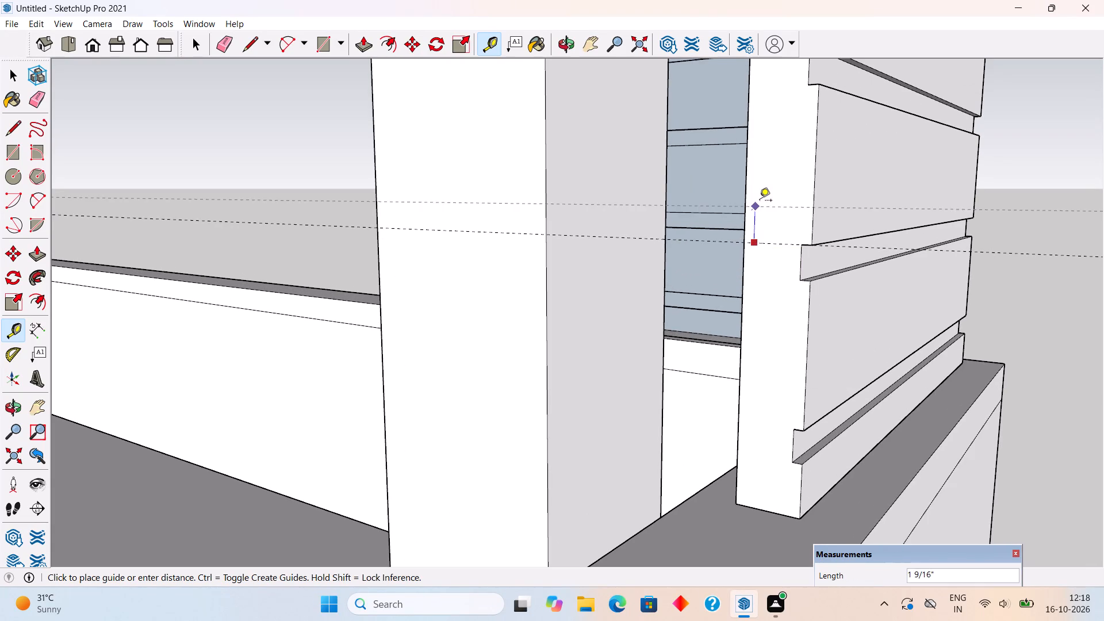
type("3\"")
key("Return")
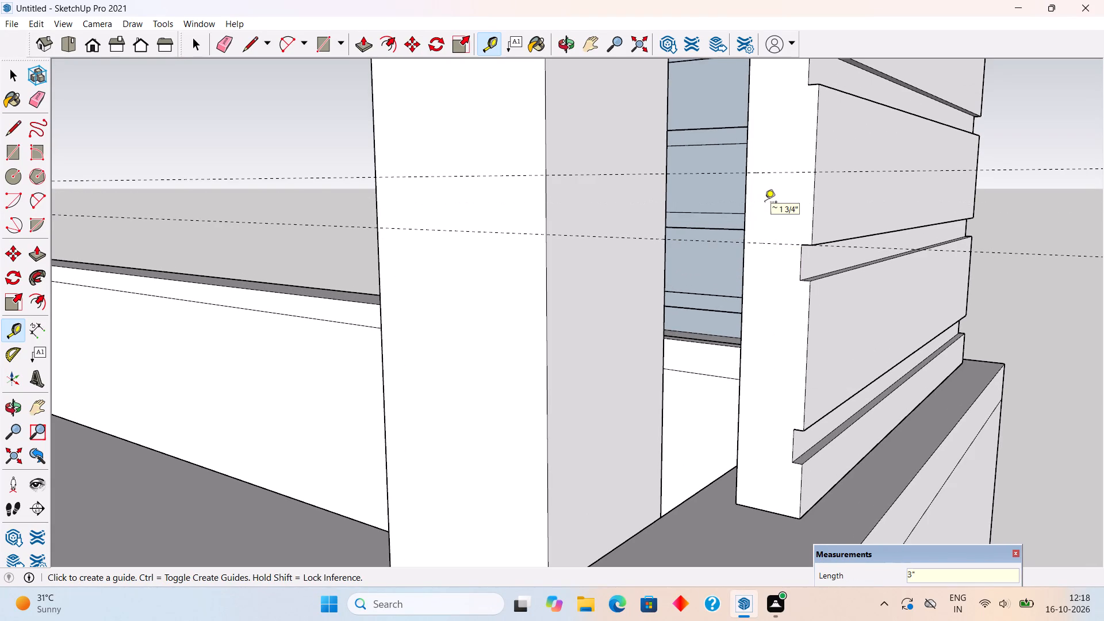
Draw a 3" high rectangle between the two guides across the full width of the screen's end face.
key("r")
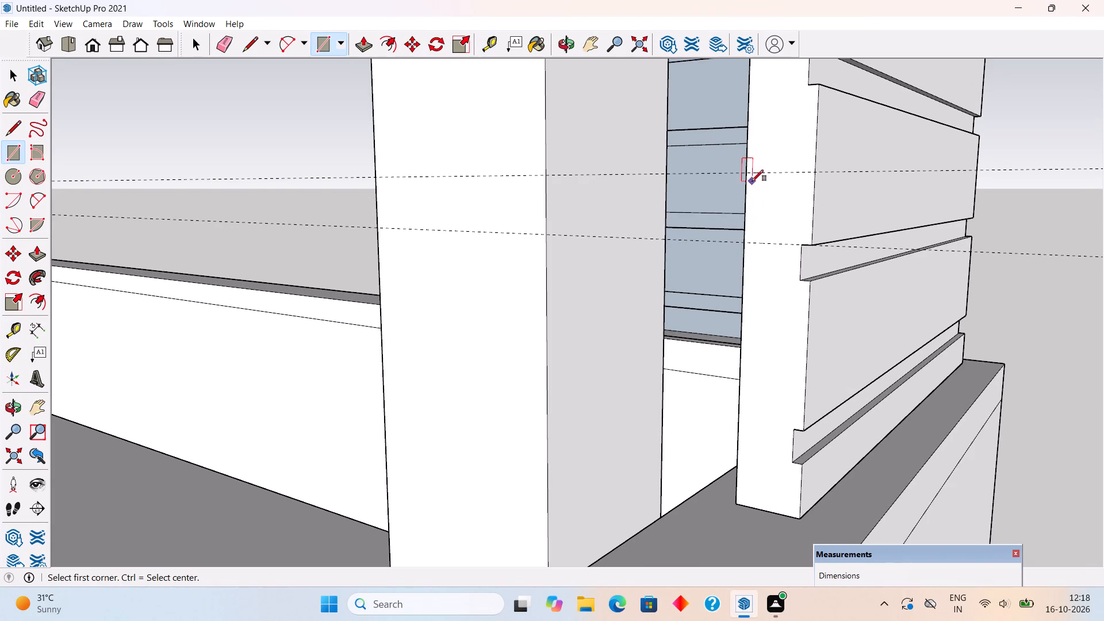
left_click(747, 175)
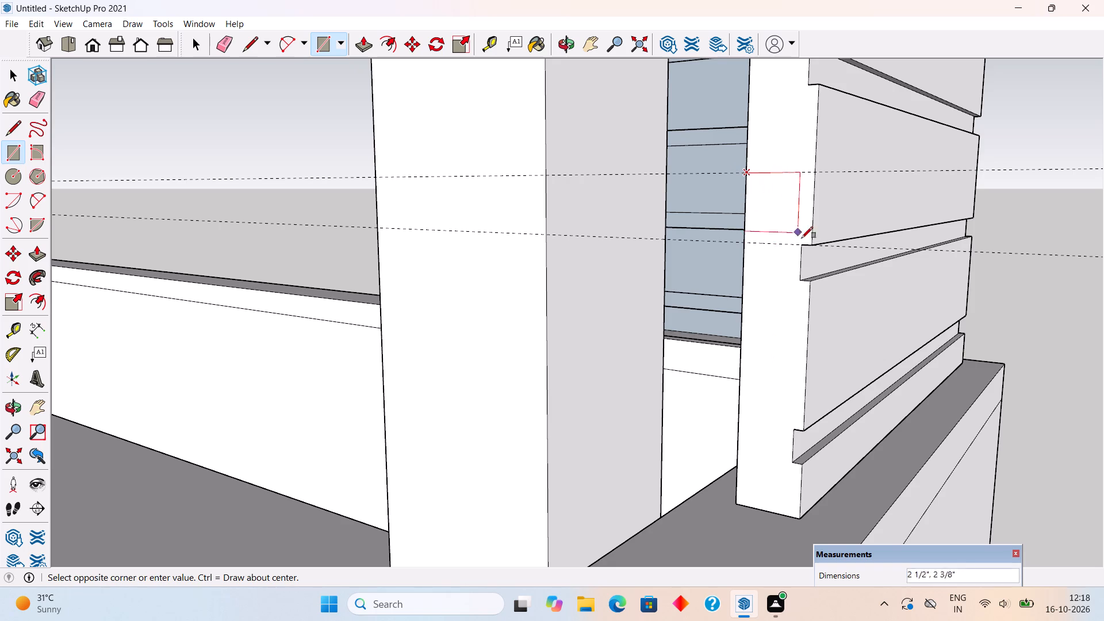
left_click(814, 248)
Extrude the 3" high rectangle about 23' 1" along the balcony front to the opposite side wall, forming a horizontal rail.
key("p")
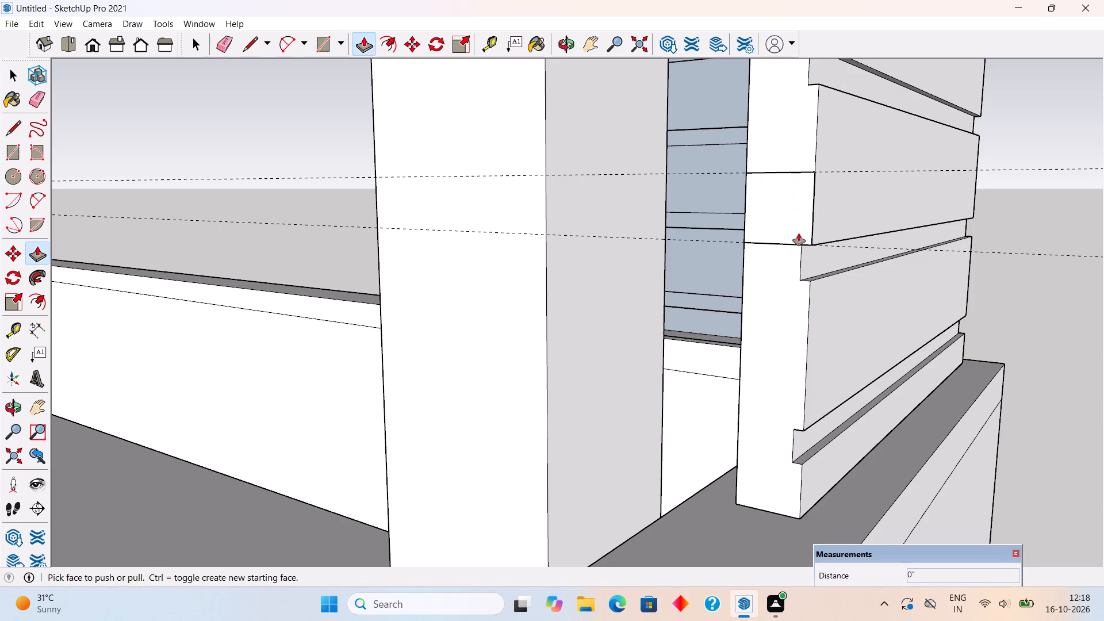
left_click(796, 224)
scroll(764, 249, "down", 16)
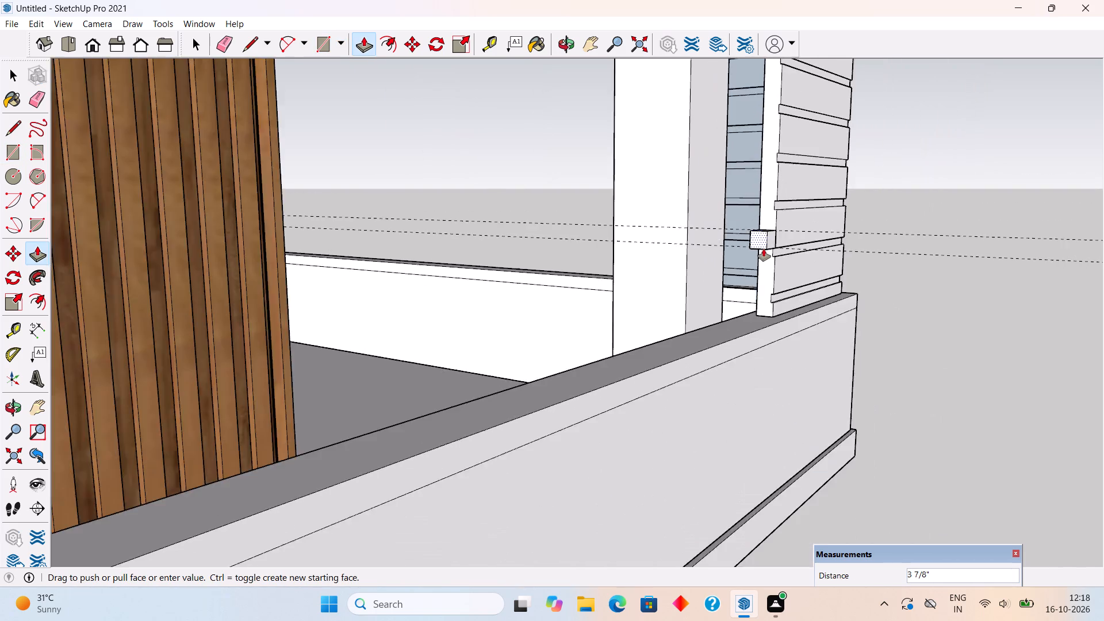
scroll(764, 249, "down", 18)
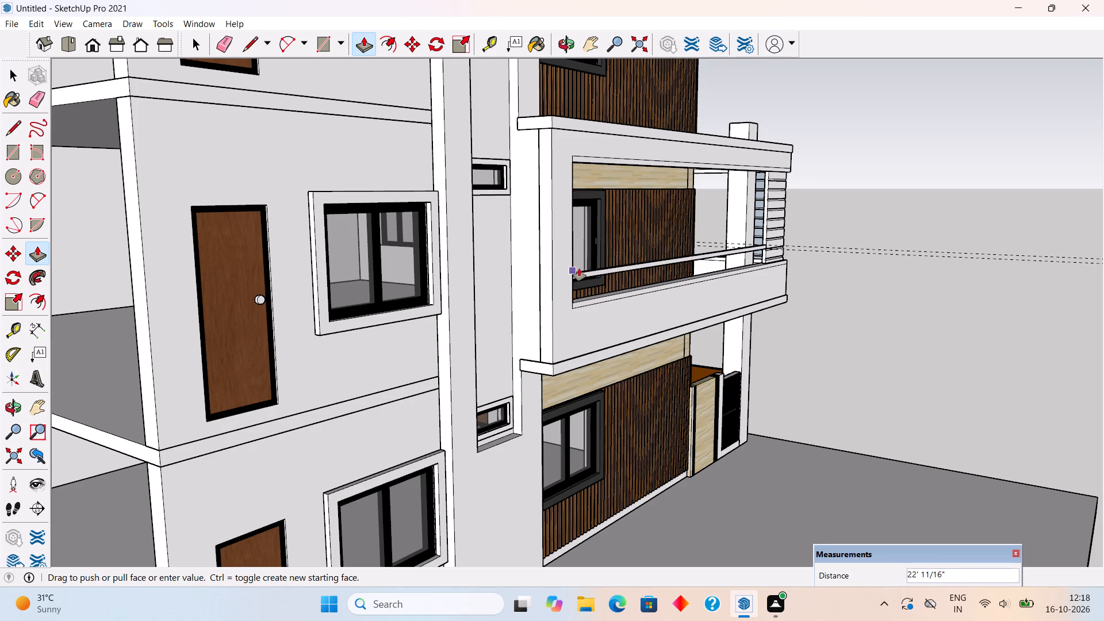
left_click(574, 283)
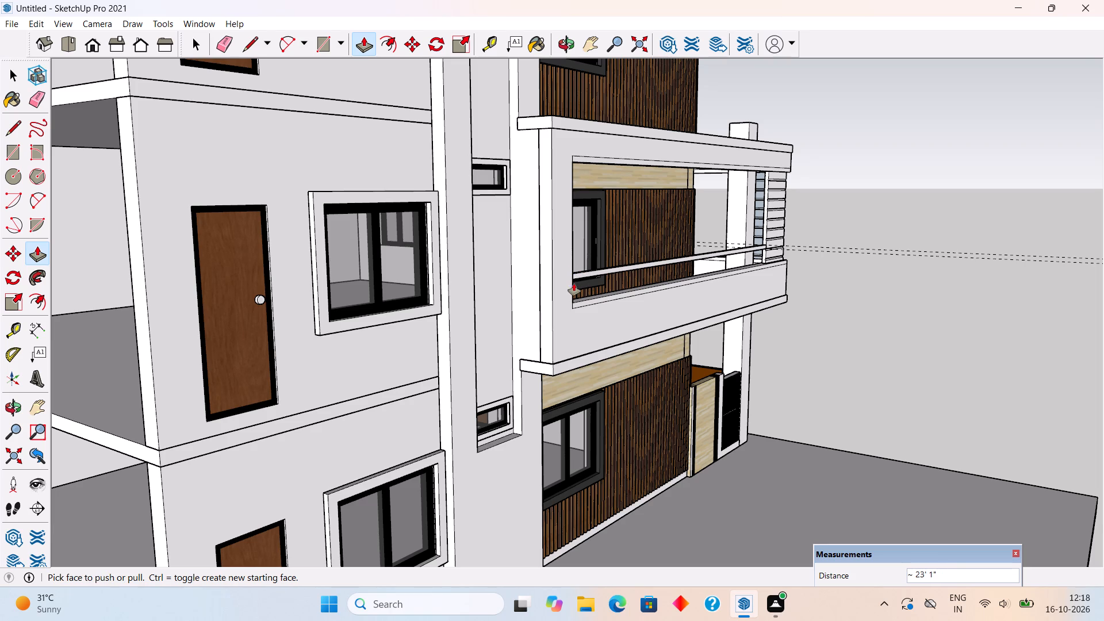
middle_click_drag(809, 361, 476, 401)
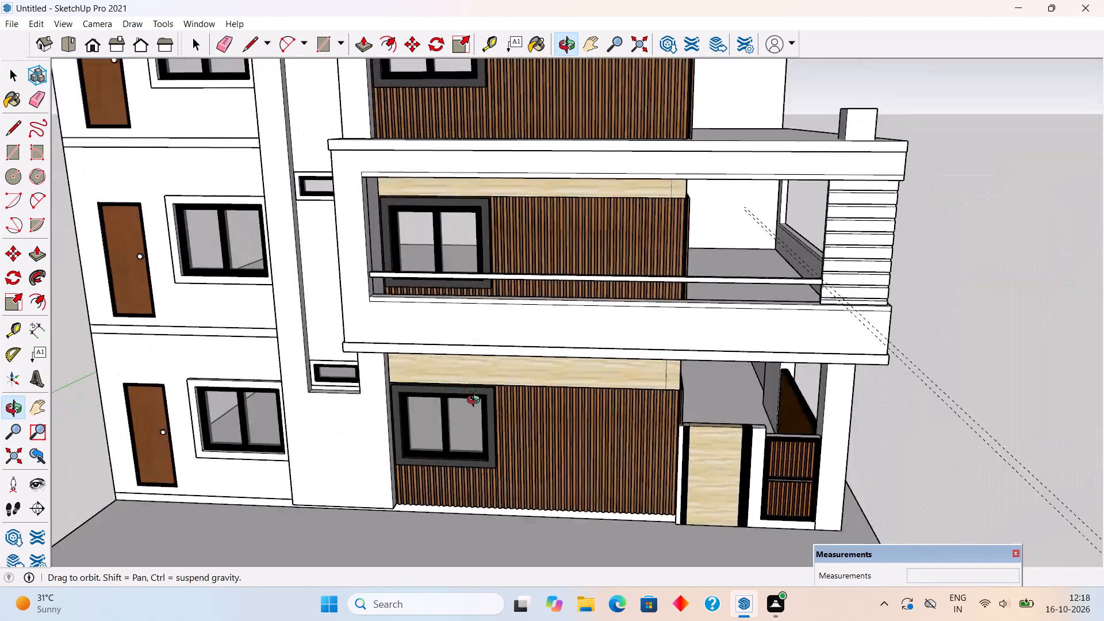
middle_click_drag(476, 401, 511, 319)
key("space")
left_click(995, 292)
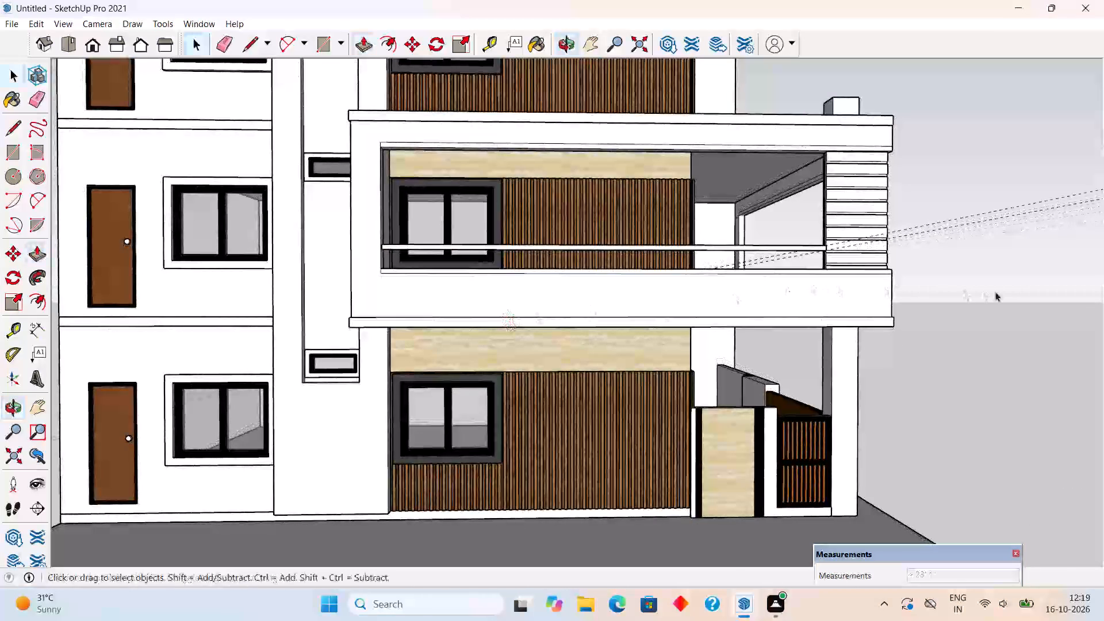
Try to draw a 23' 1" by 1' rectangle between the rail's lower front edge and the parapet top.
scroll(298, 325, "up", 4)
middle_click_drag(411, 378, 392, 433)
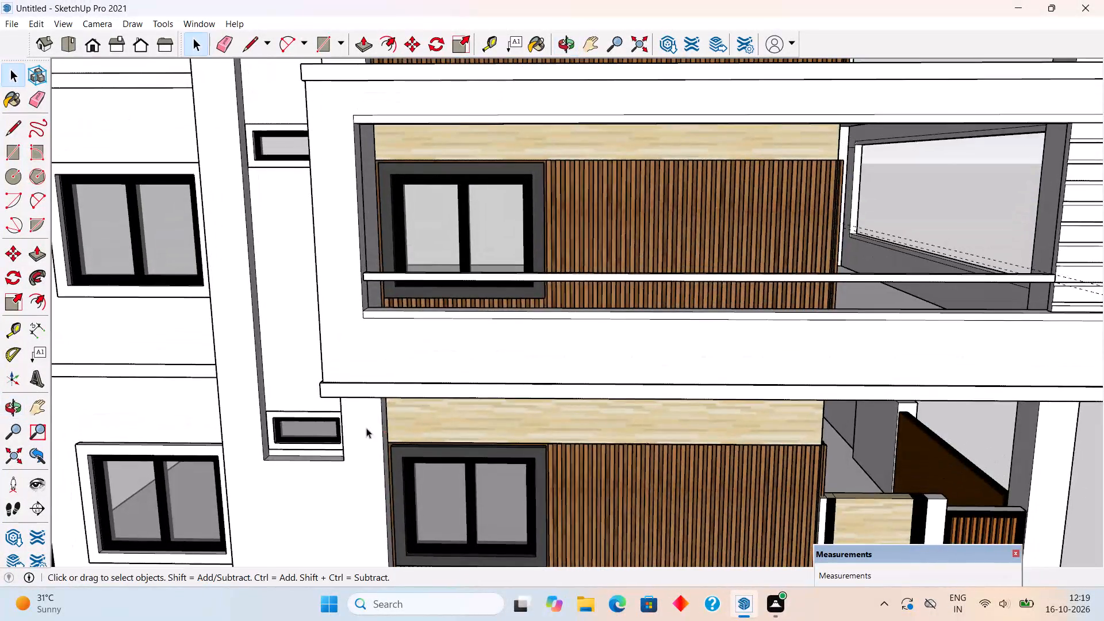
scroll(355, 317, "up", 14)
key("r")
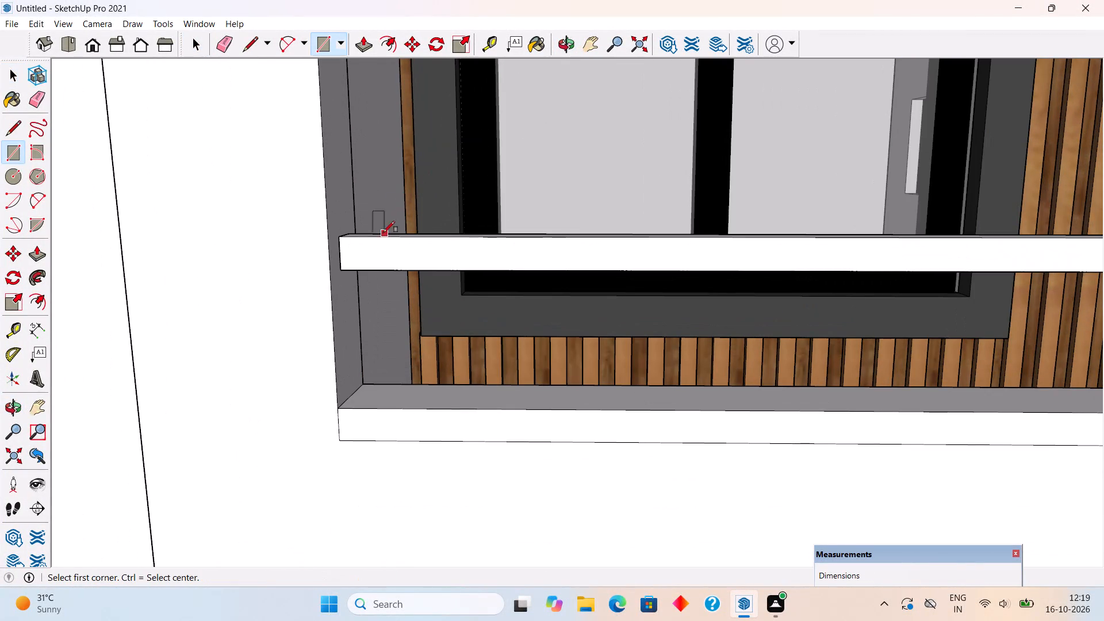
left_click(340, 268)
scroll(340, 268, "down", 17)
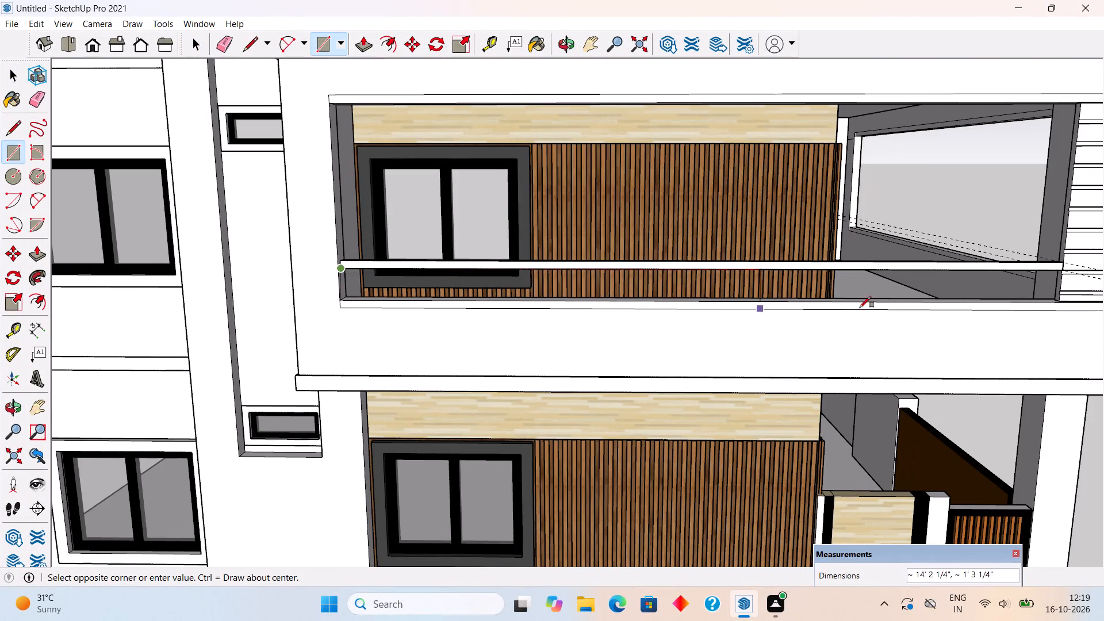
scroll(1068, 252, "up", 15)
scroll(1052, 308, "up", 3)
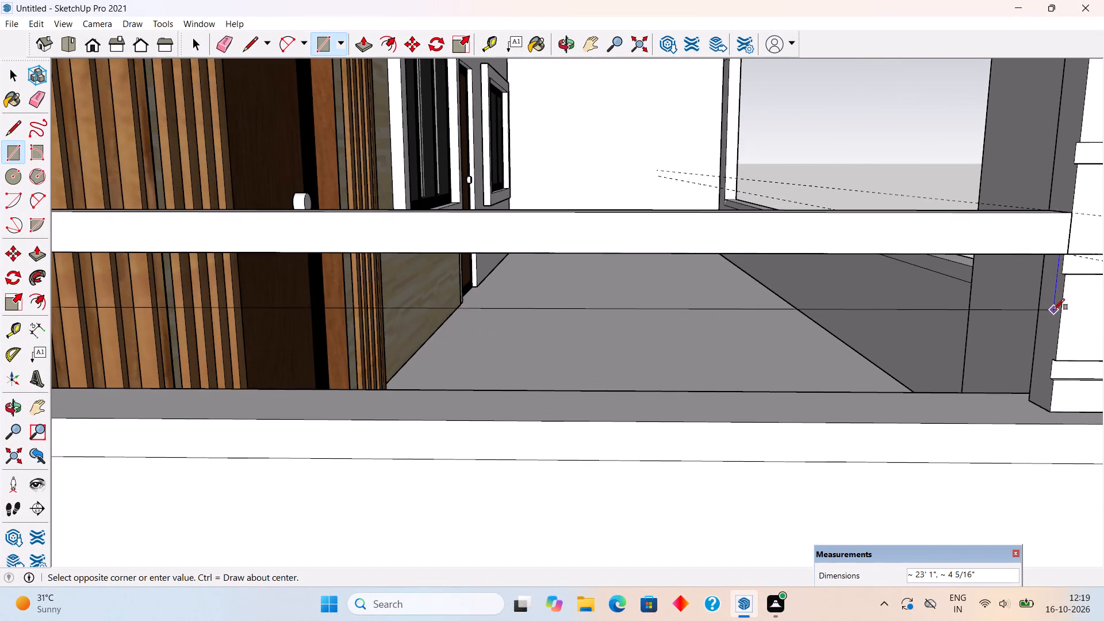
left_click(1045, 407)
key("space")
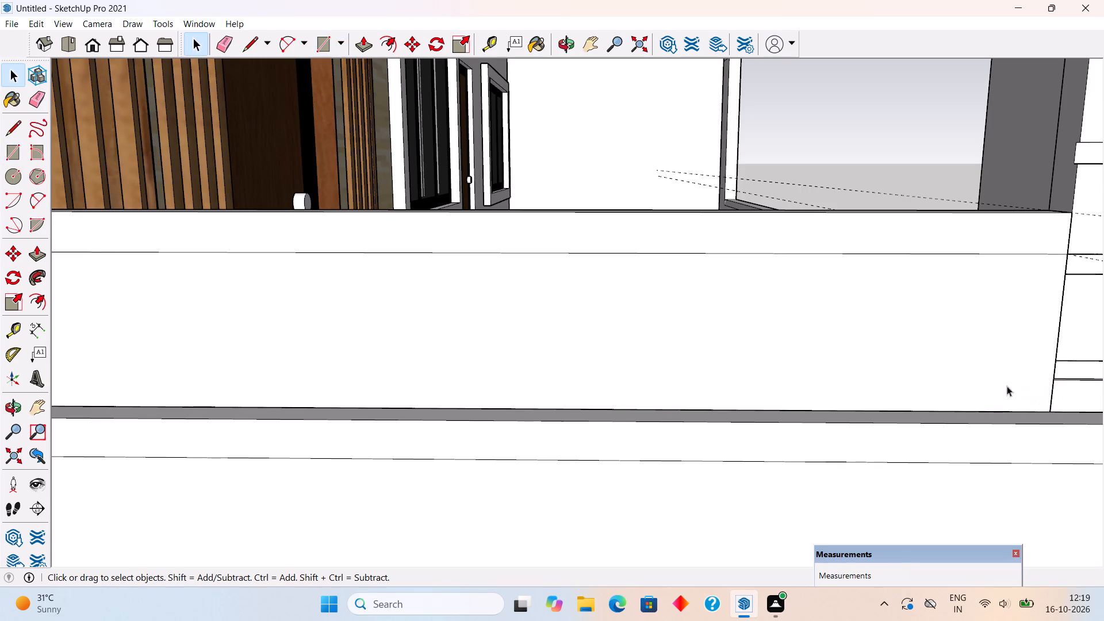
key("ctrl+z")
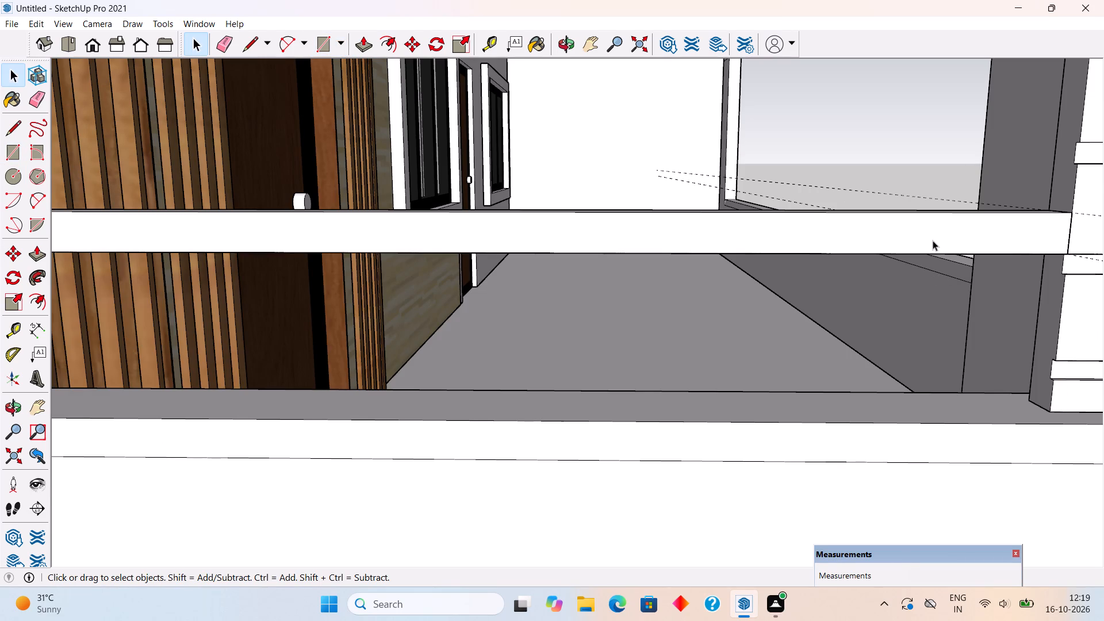
Make the whole horizontal rail a group.
triple_click(933, 240)
right_click(933, 240)
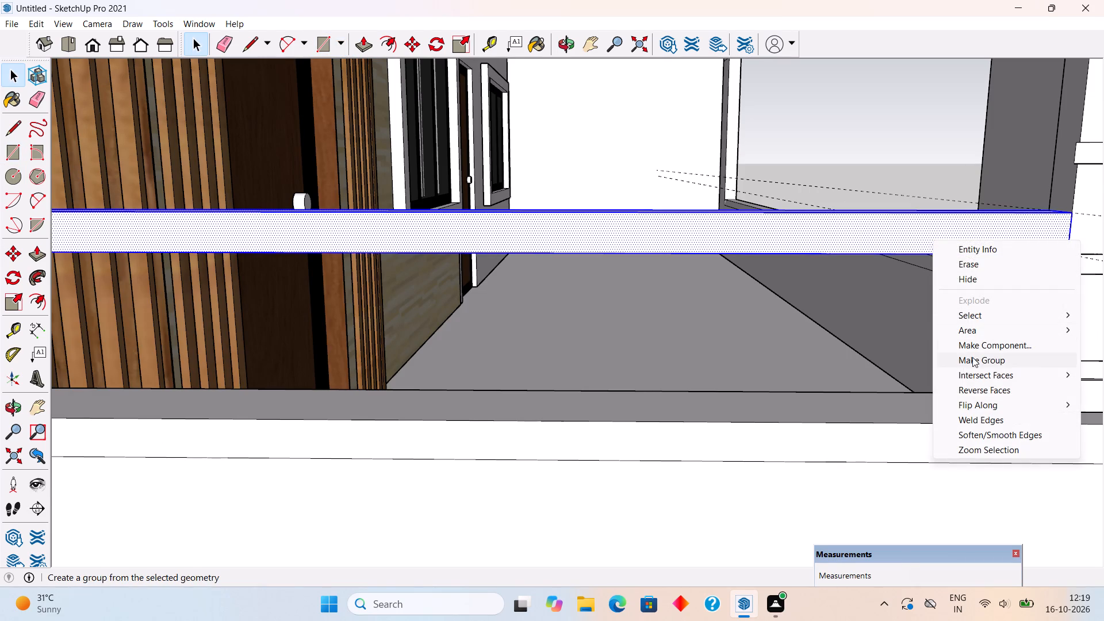
left_click(973, 358)
Draw a rectangle about 23' 1" by 1' from the rail's lower front corner to the parapet top at the corner screen.
scroll(965, 346, "down", 10)
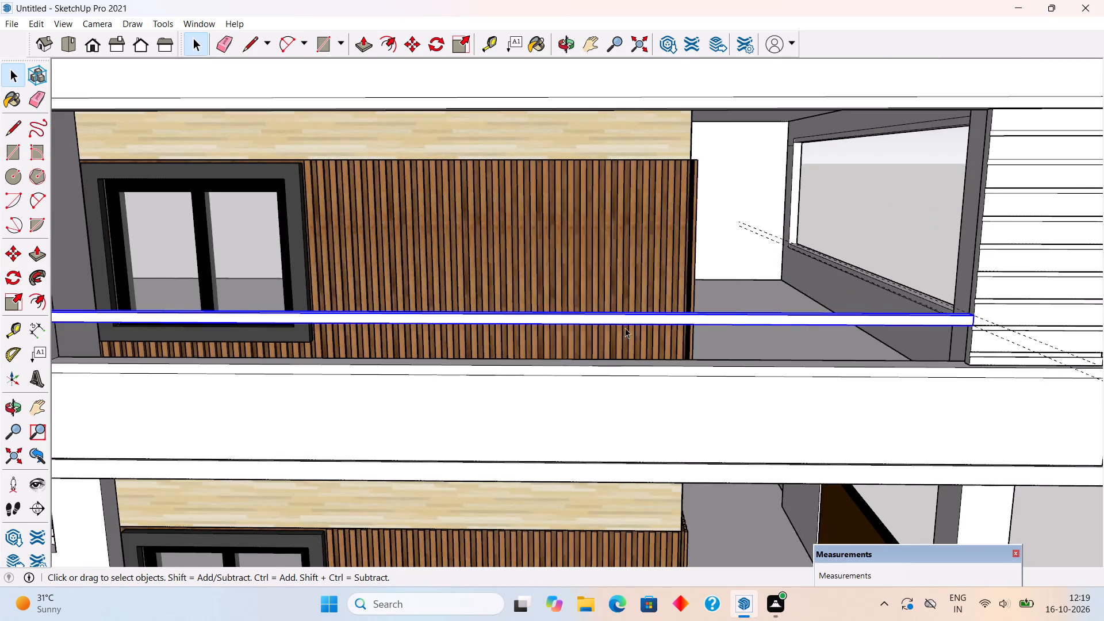
scroll(625, 328, "down", 5)
scroll(248, 315, "up", 13)
middle_click_drag(317, 307, 274, 202)
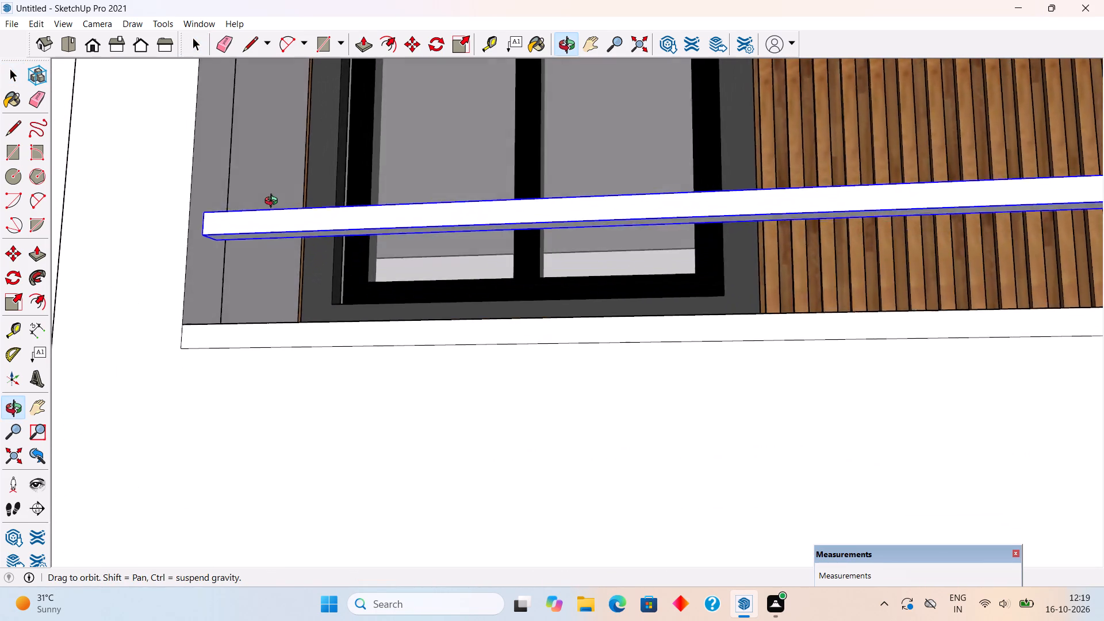
middle_click_drag(274, 202, 267, 183)
scroll(235, 248, "up", 10)
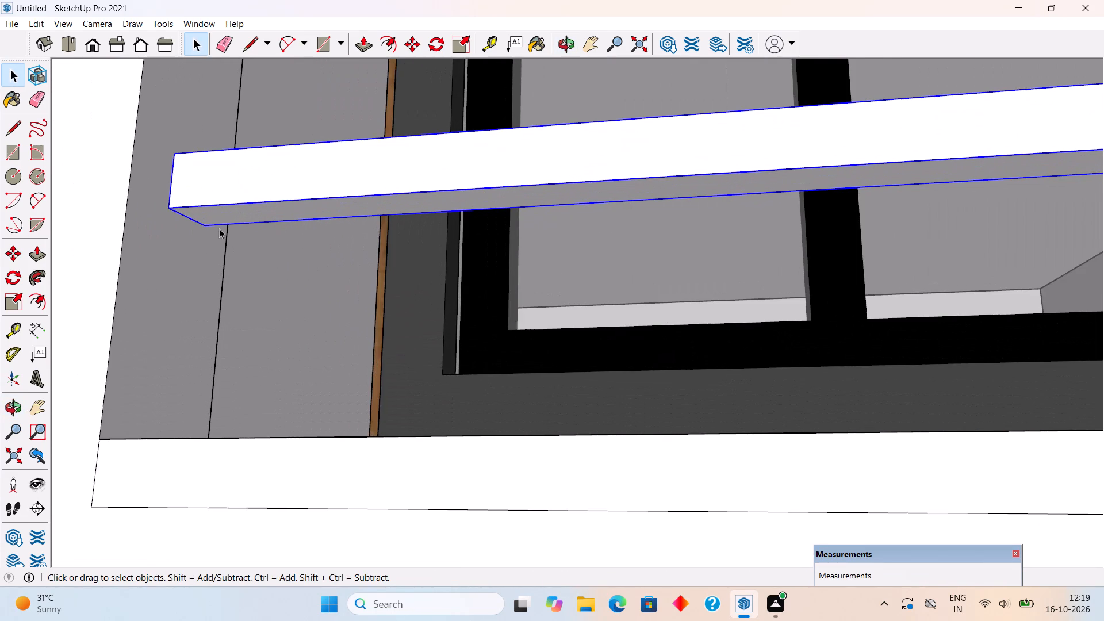
key("r")
left_click(160, 205)
scroll(224, 366, "down", 5)
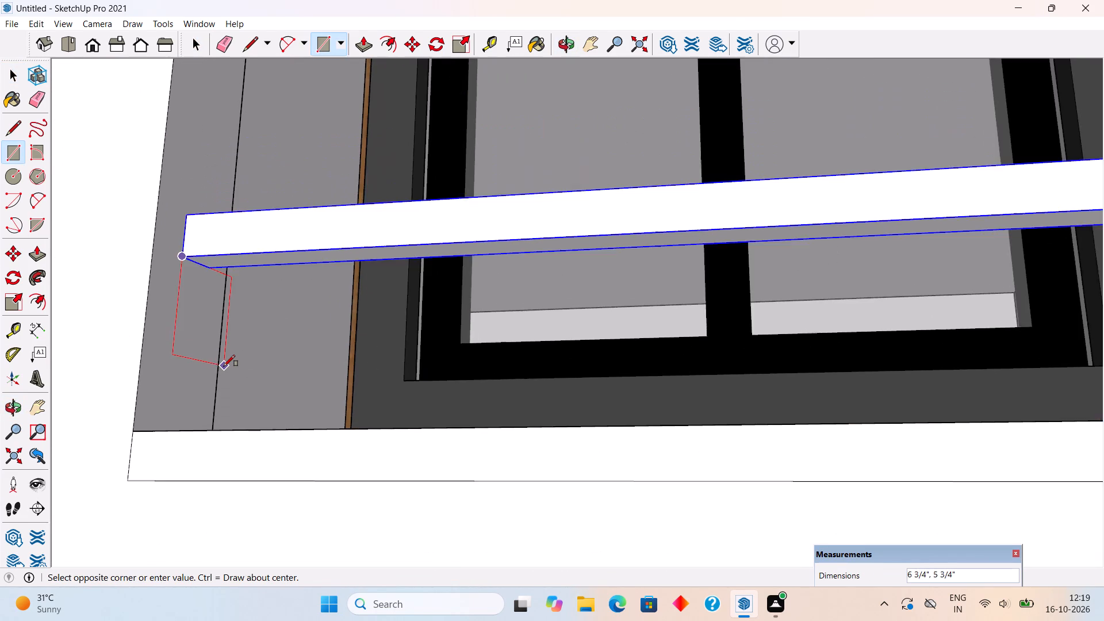
scroll(224, 366, "down", 13)
scroll(799, 377, "down", 8)
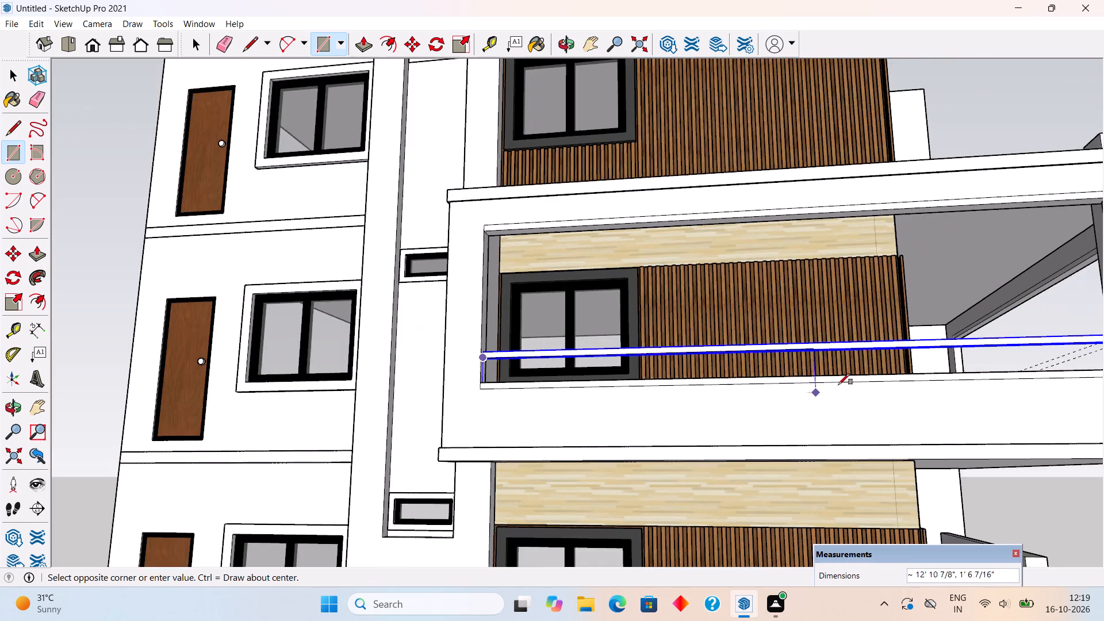
scroll(838, 381, "down", 6)
scroll(1022, 361, "up", 16)
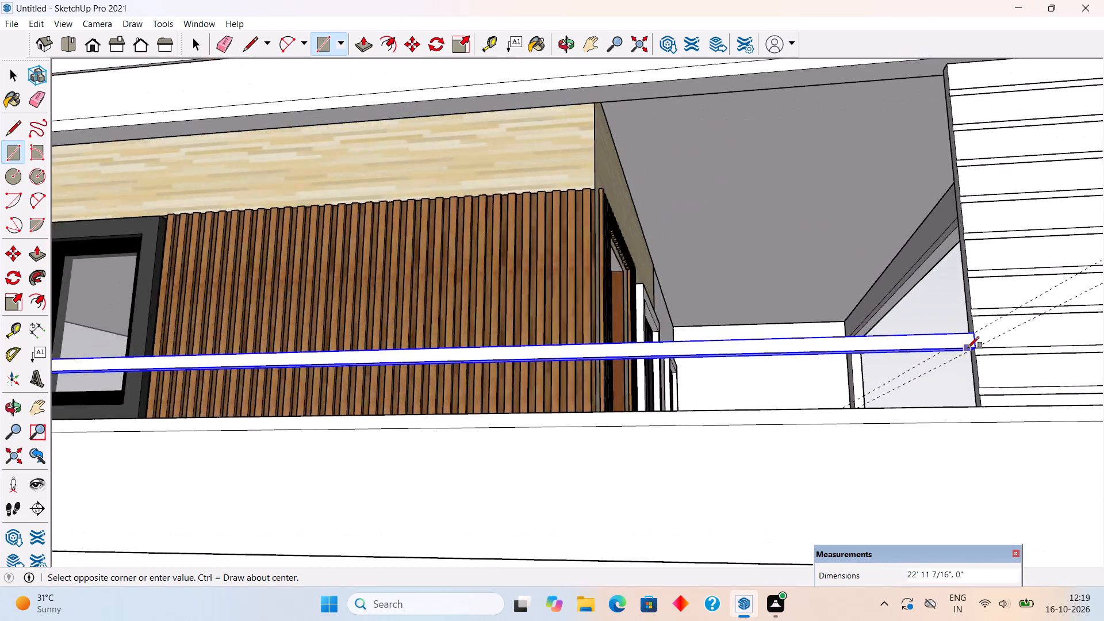
scroll(968, 348, "up", 3)
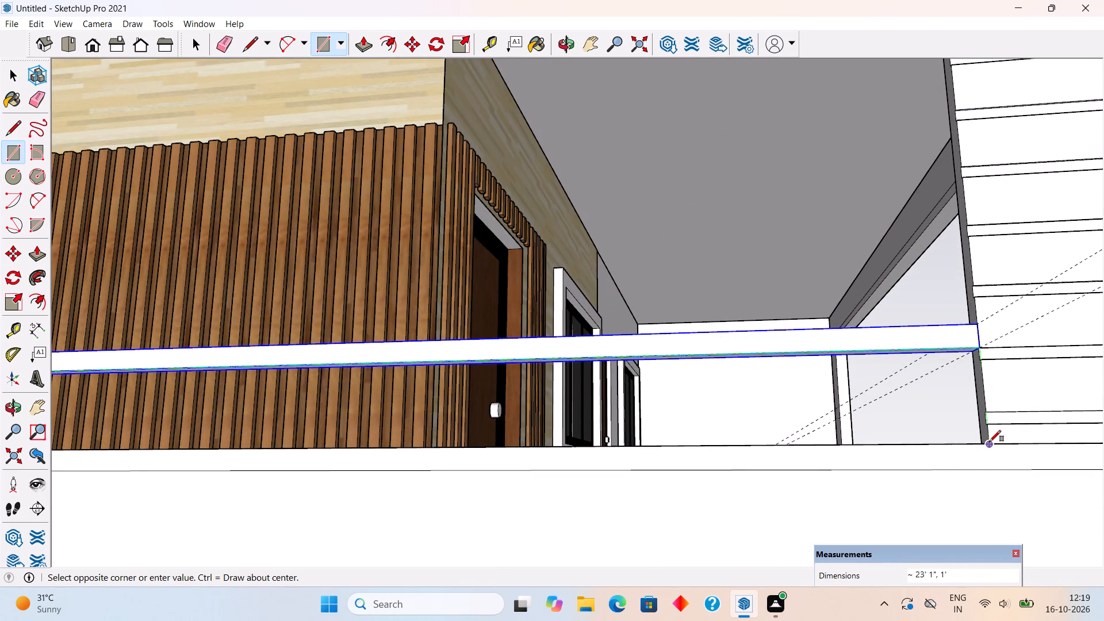
left_click(990, 442)
Make the rectangular panel beneath the rail a group.
middle_click_drag(1046, 346, 739, 407)
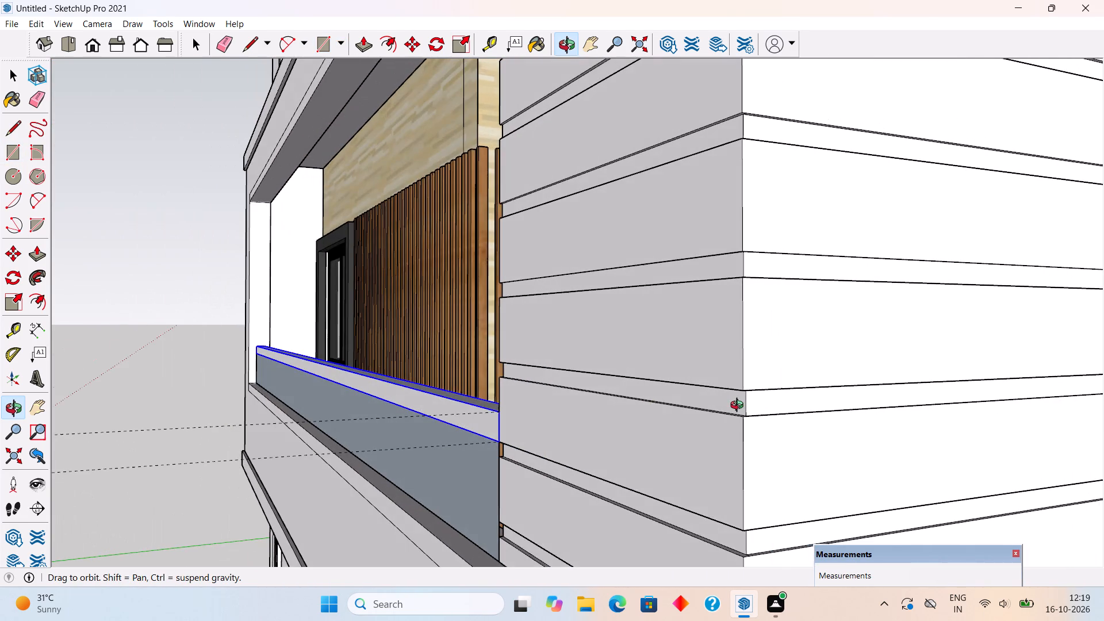
middle_click_drag(739, 407, 864, 434)
scroll(864, 428, "down", 4)
key("space")
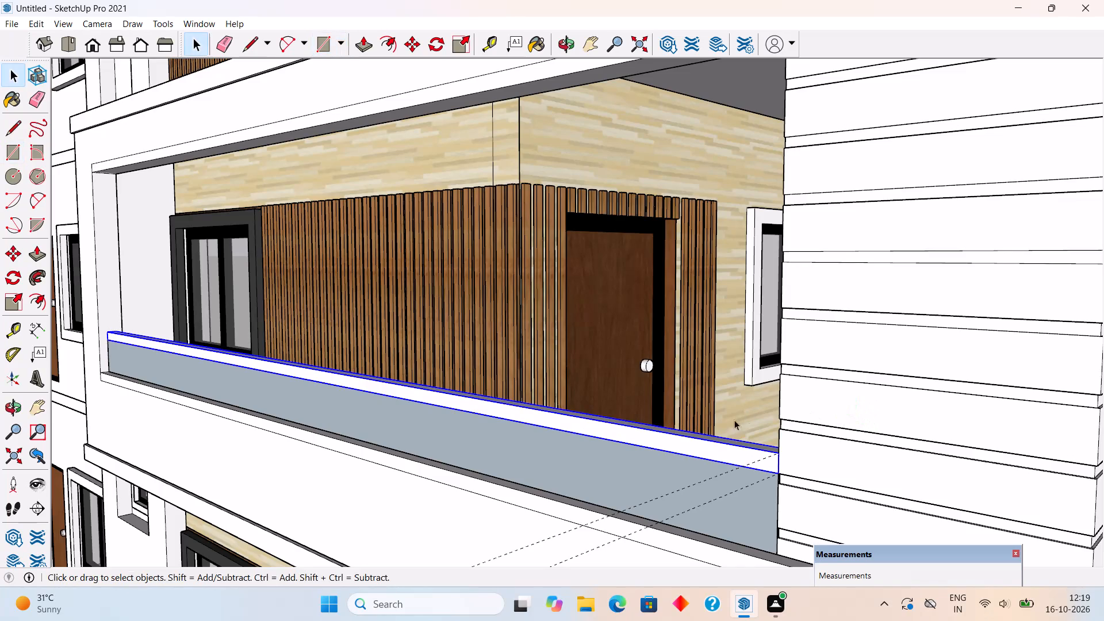
triple_click(623, 469)
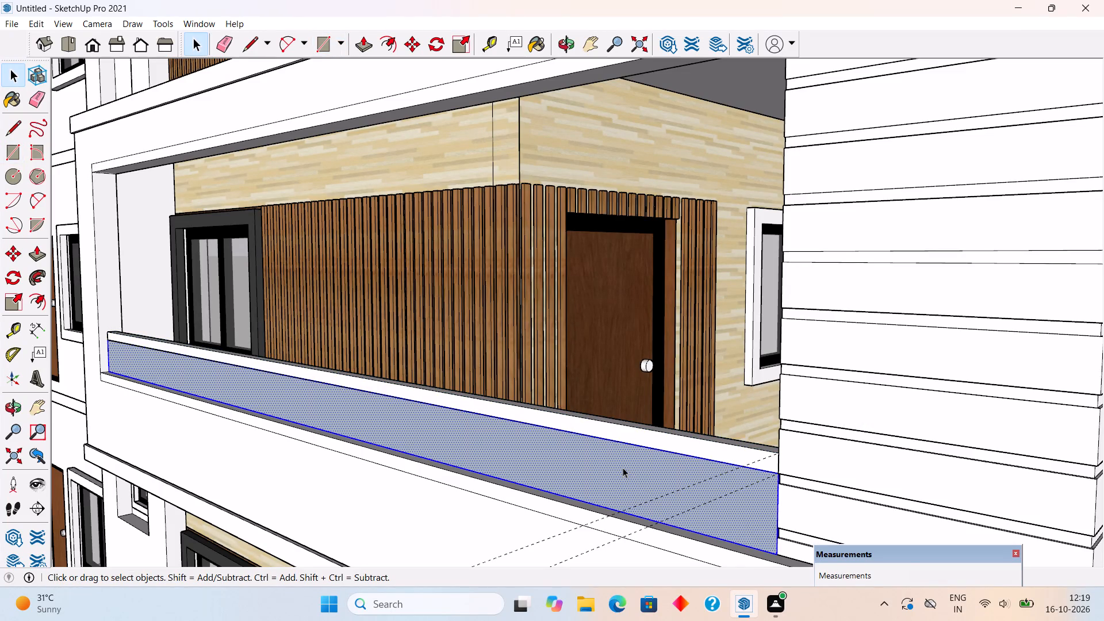
right_click(623, 467)
left_click(676, 387)
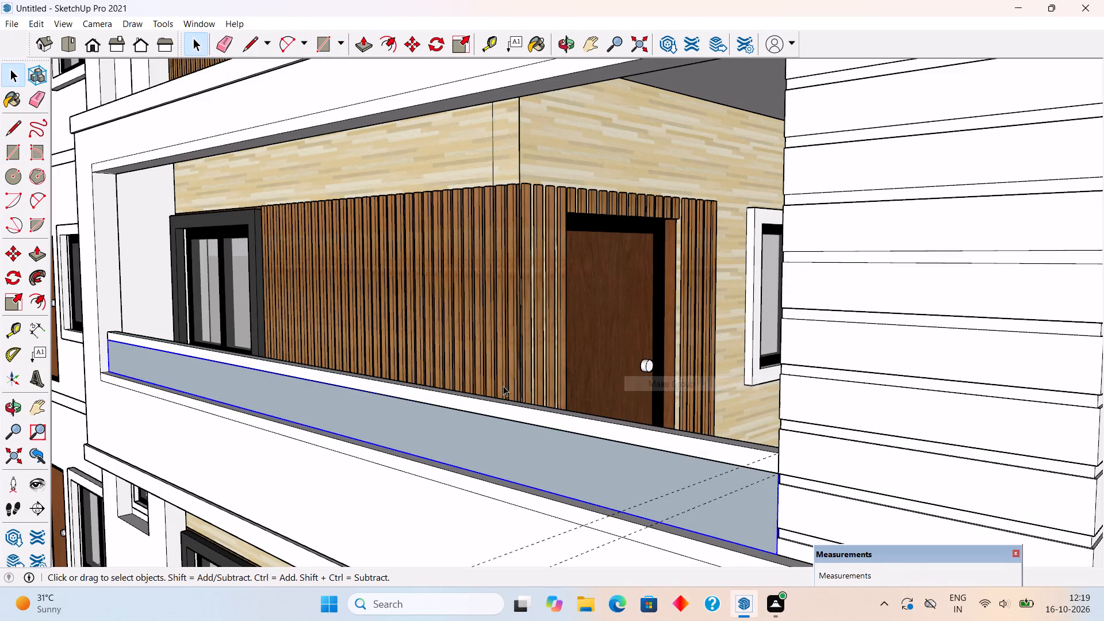
Move the panel group about 5/16" inward from the rail's front face, keeping its top against the rail's underside.
scroll(340, 369, "down", 4)
scroll(118, 377, "up", 16)
middle_click_drag(254, 252, 298, 183)
scroll(233, 217, "up", 8)
middle_click_drag(233, 231, 248, 263)
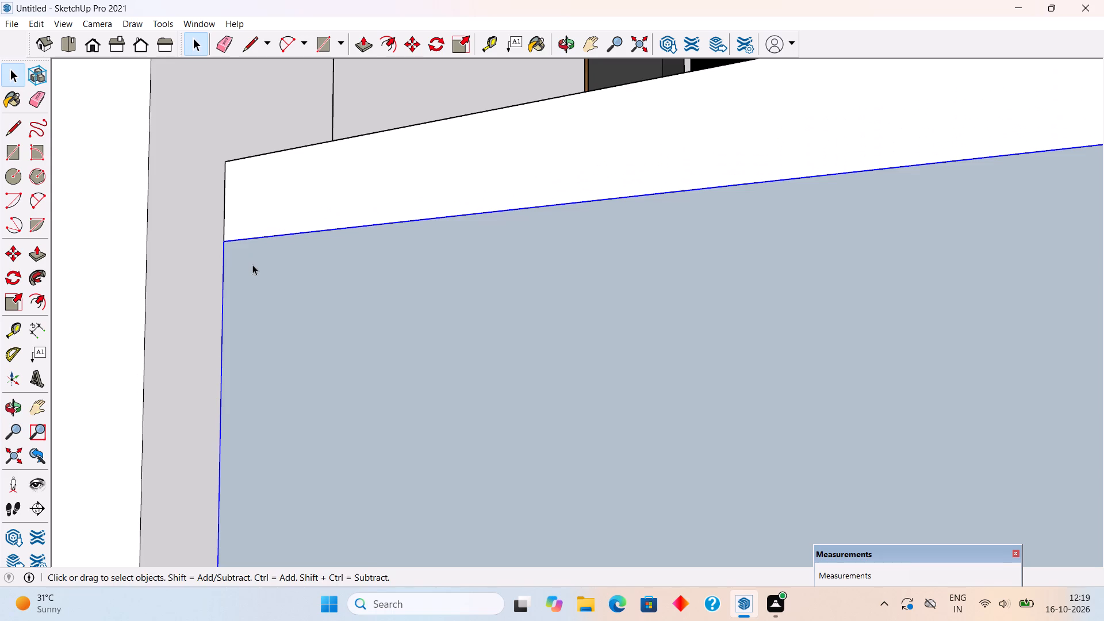
key("m")
left_click(224, 242)
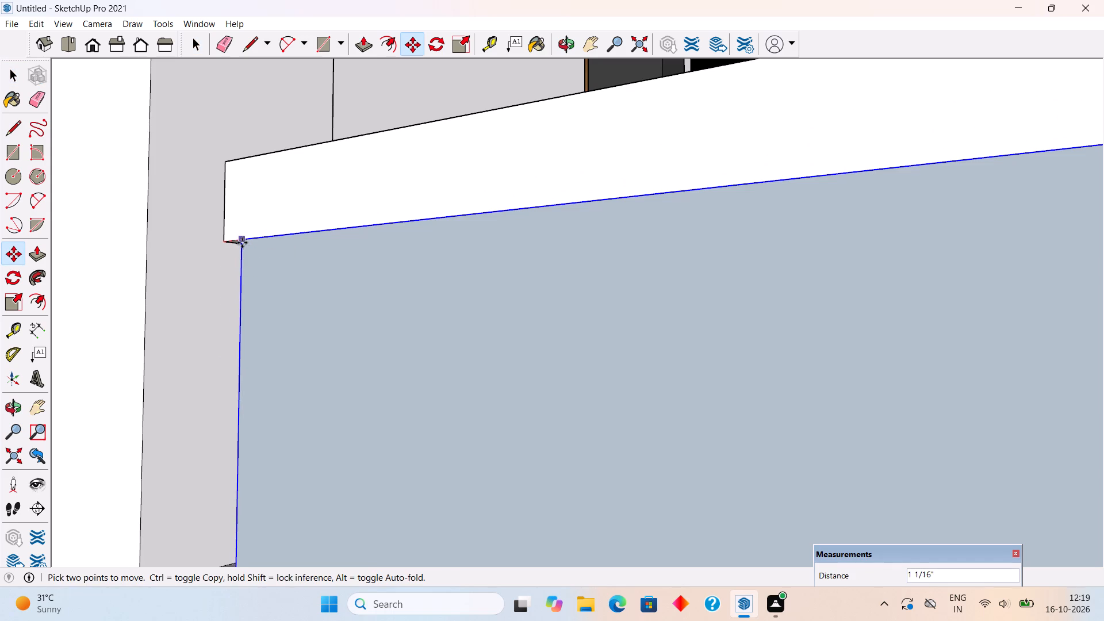
scroll(237, 251, "up", 11)
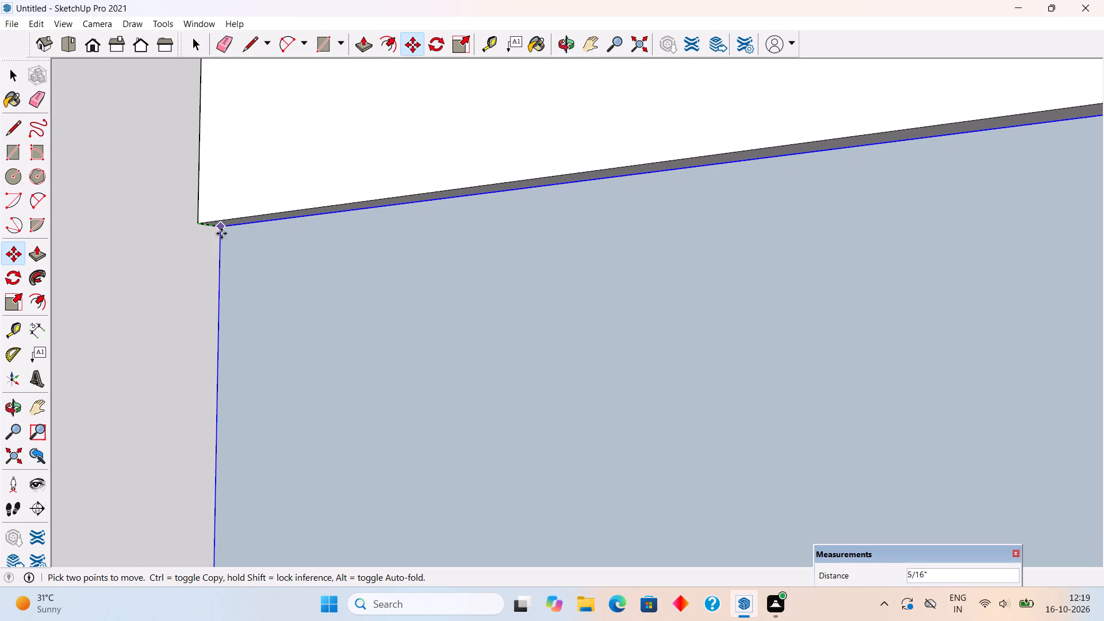
middle_click_drag(221, 233, 347, 245)
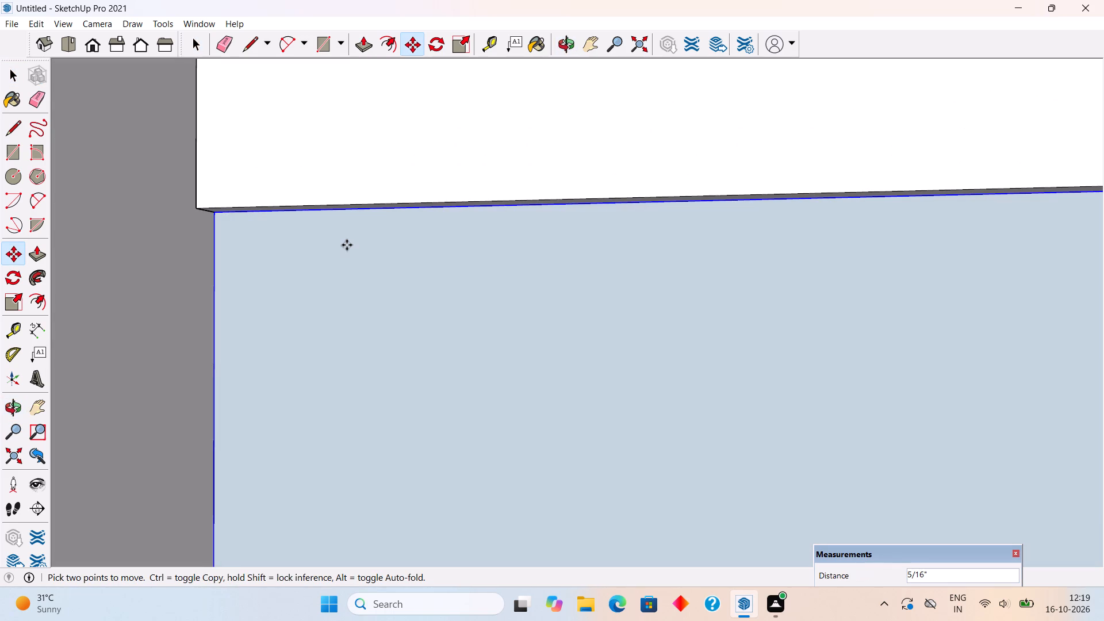
scroll(347, 245, "down", 5)
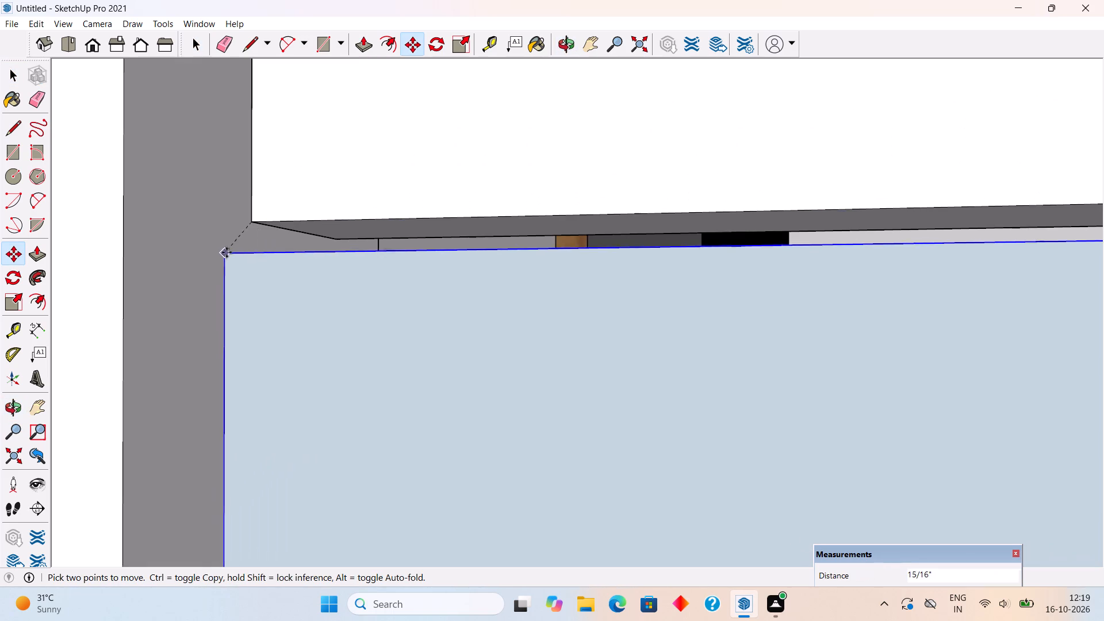
scroll(244, 243, "up", 10)
scroll(274, 203, "up", 6)
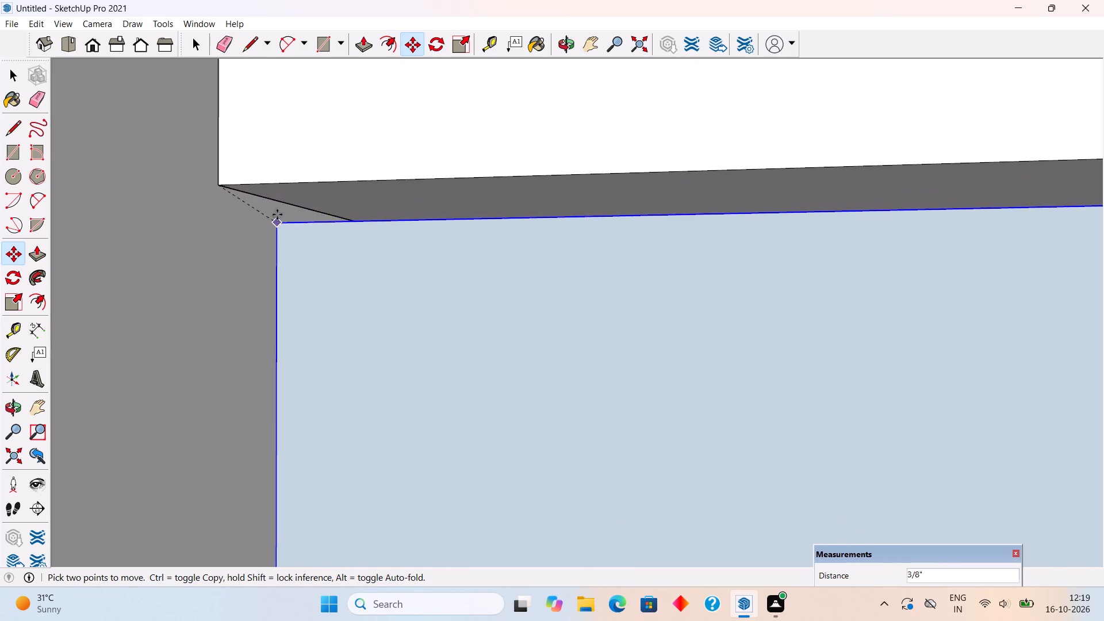
left_click(271, 204)
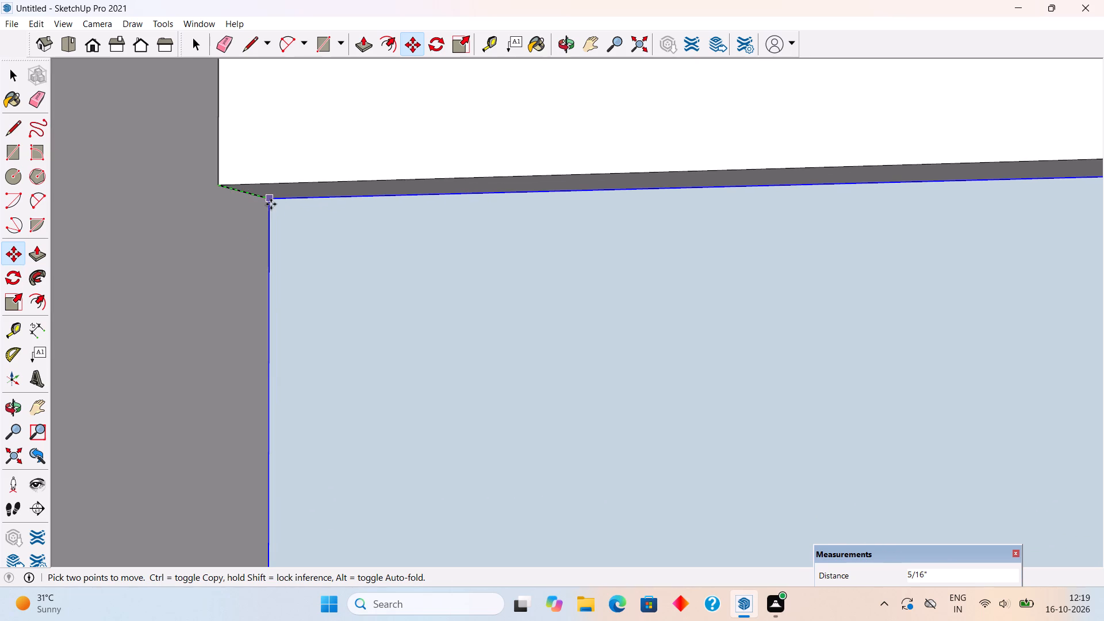
key("space")
Examine the recessed panel beneath the rail up close and from the front of the building, with the panel deselected.
scroll(271, 204, "down", 20)
scroll(271, 204, "down", 4)
scroll(271, 204, "up", 1)
scroll(271, 204, "down", 4)
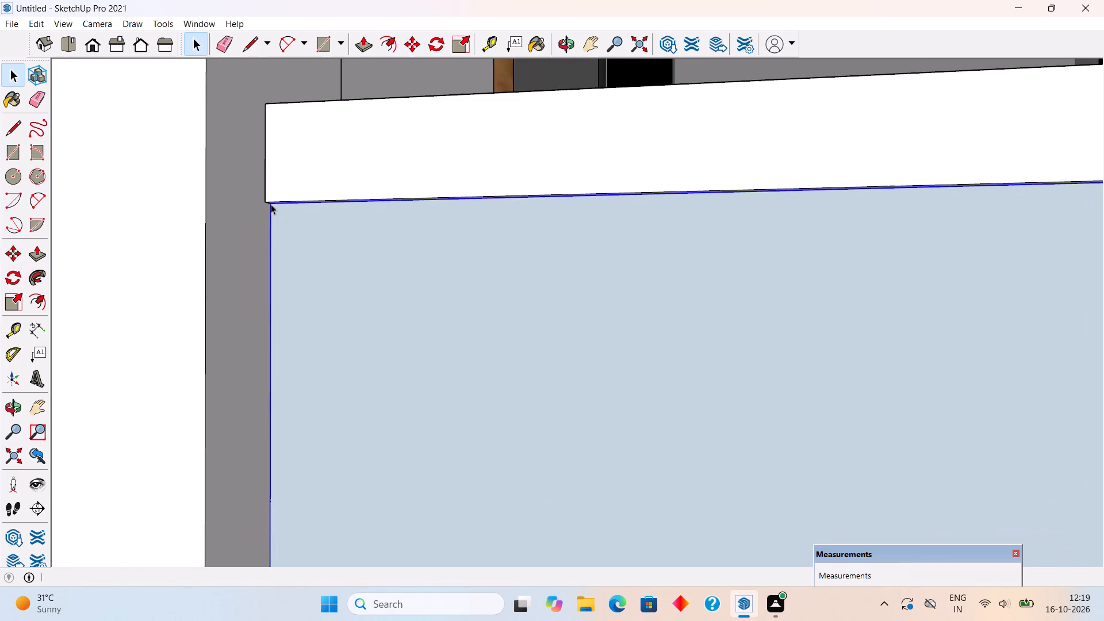
scroll(271, 204, "down", 5)
scroll(271, 204, "up", 1)
scroll(271, 204, "down", 13)
middle_click_drag(272, 267, 335, 489)
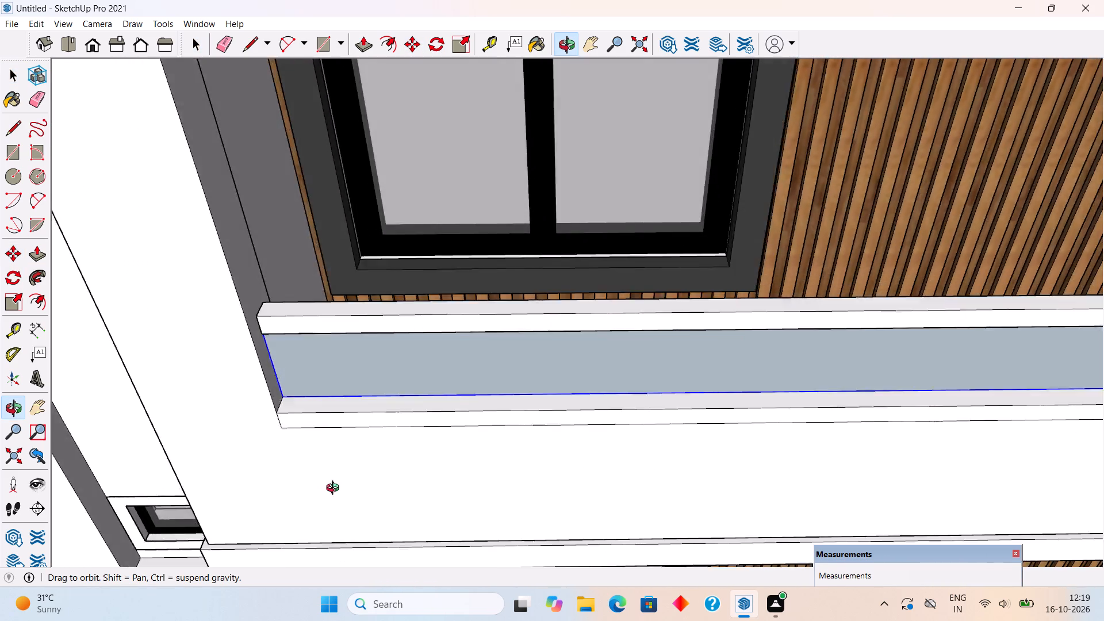
middle_click_drag(335, 489, 410, 365)
scroll(410, 365, "down", 4)
scroll(410, 365, "up", 1)
scroll(410, 365, "down", 16)
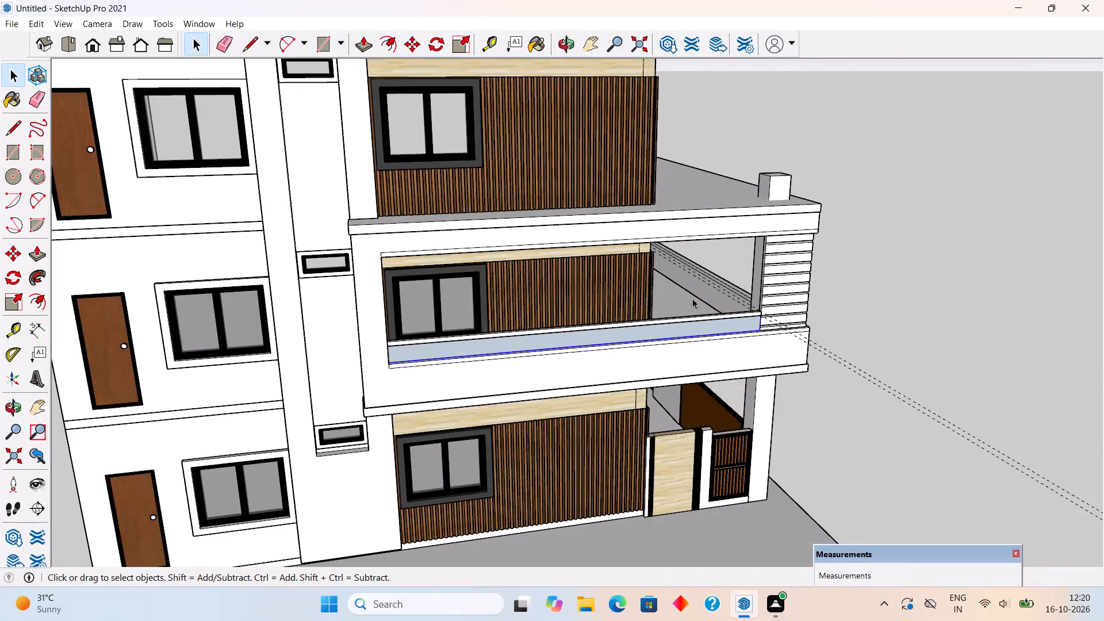
left_click(878, 250)
middle_click_drag(885, 285, 975, 240)
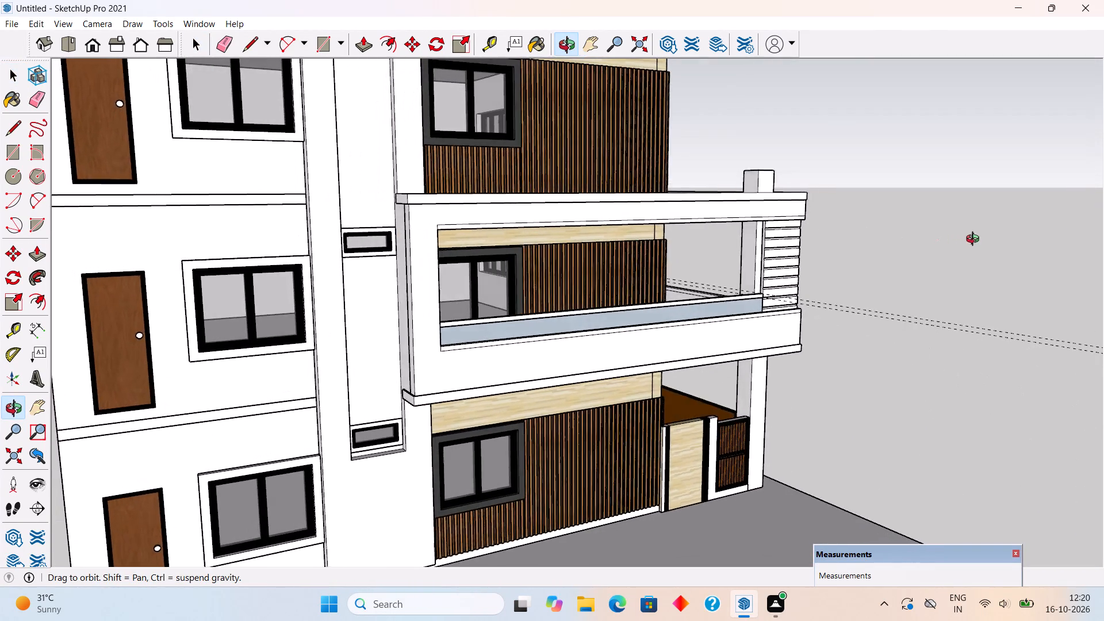
Add a horizontal guide 1' above the bottom edge of the corner screen's end face, on the long balcony side.
middle_click_drag(975, 240, 862, 252)
scroll(806, 235, "down", 3)
middle_click_drag(872, 293, 756, 285)
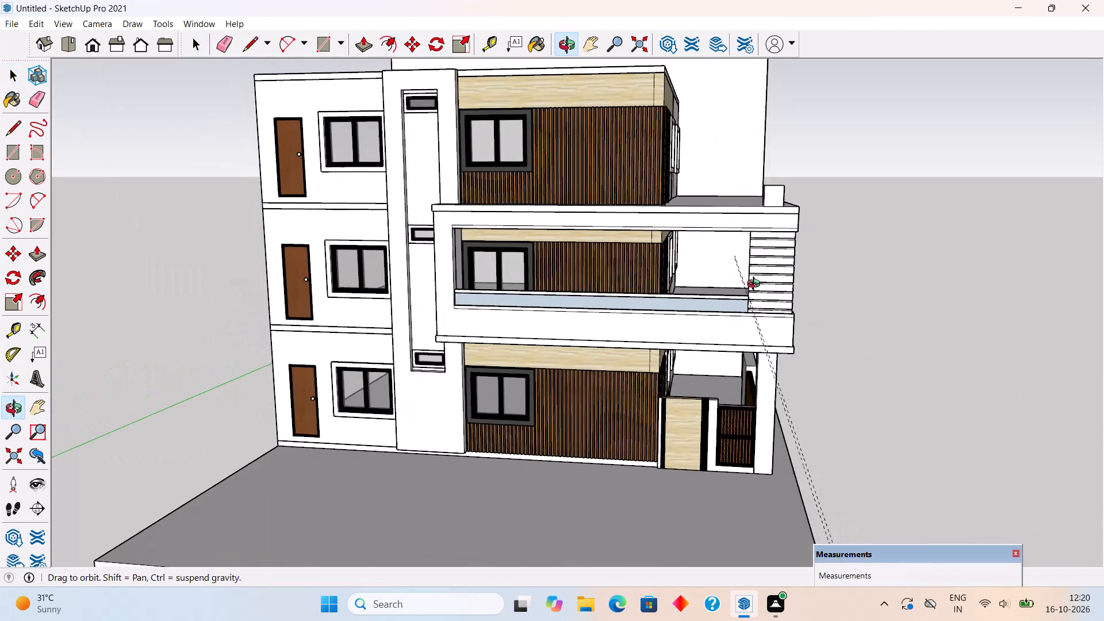
middle_click_drag(756, 285, 753, 285)
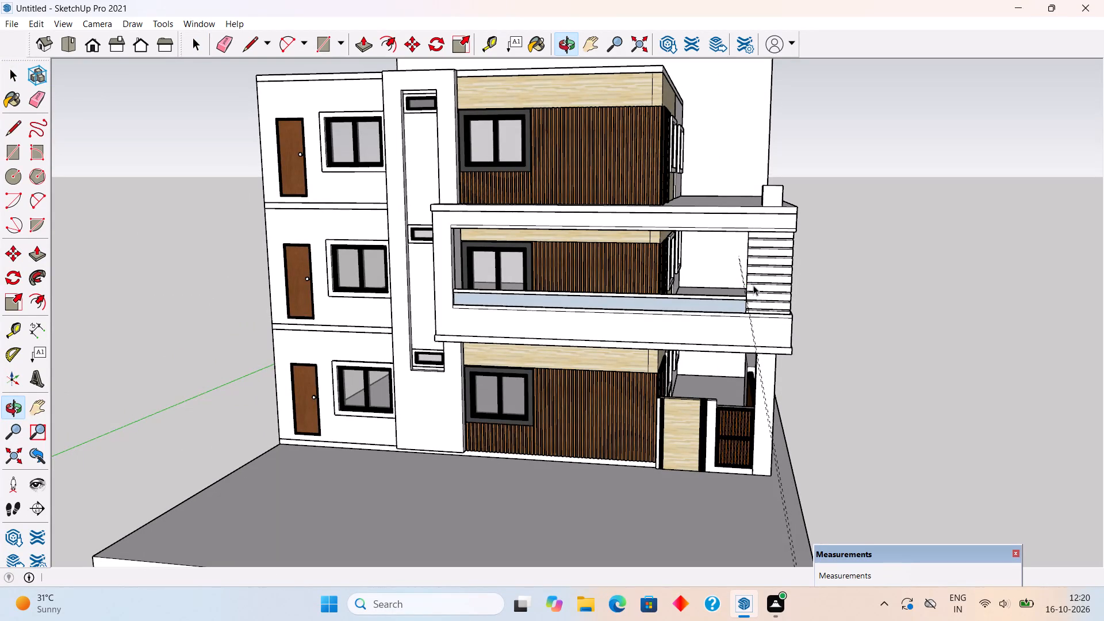
middle_click_drag(788, 286, 149, 348)
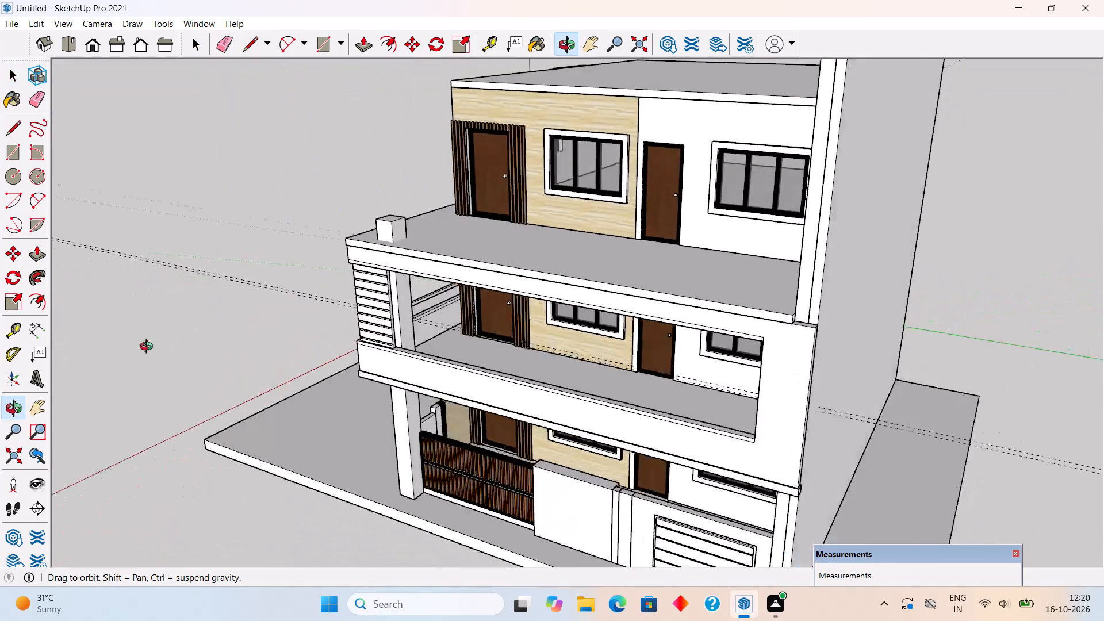
middle_click_drag(149, 348, 536, 382)
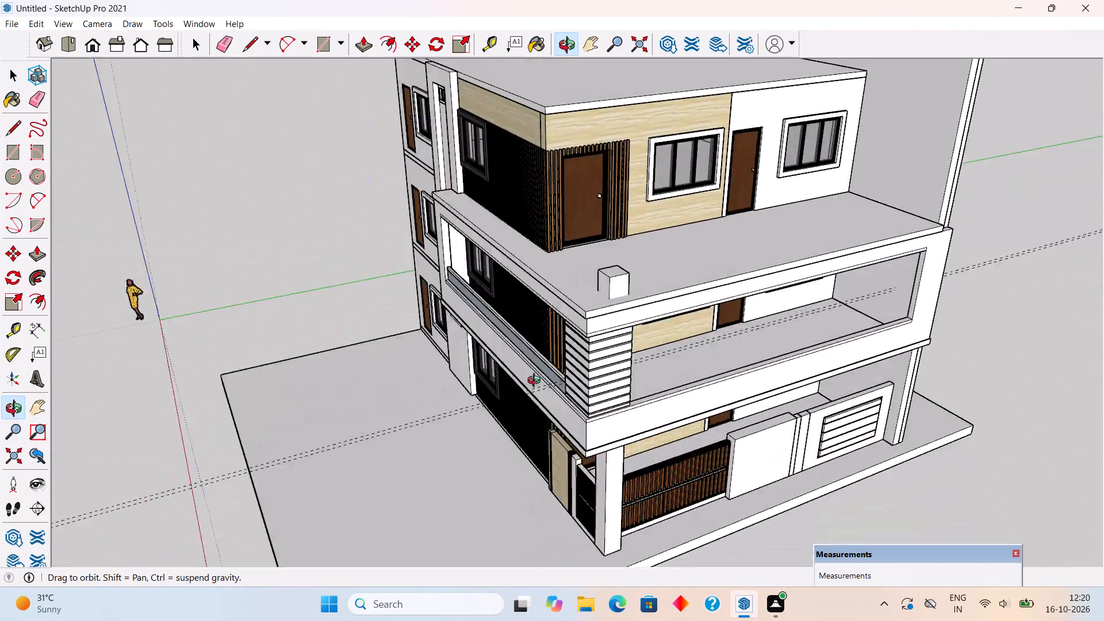
middle_click_drag(536, 382, 431, 321)
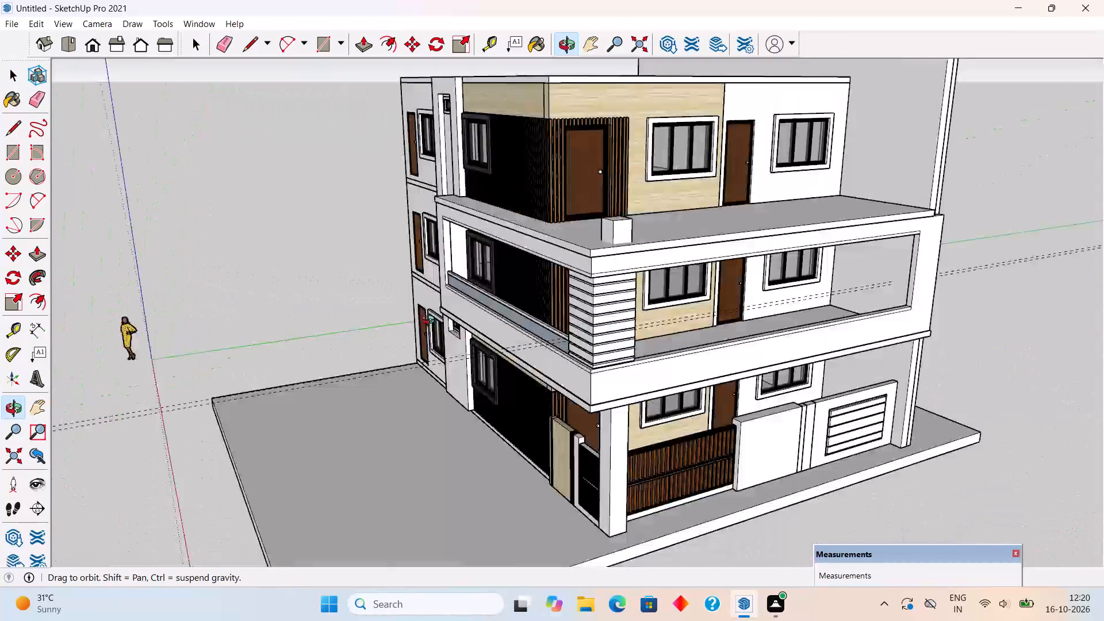
middle_click_drag(431, 321, 62, 315)
scroll(346, 305, "up", 11)
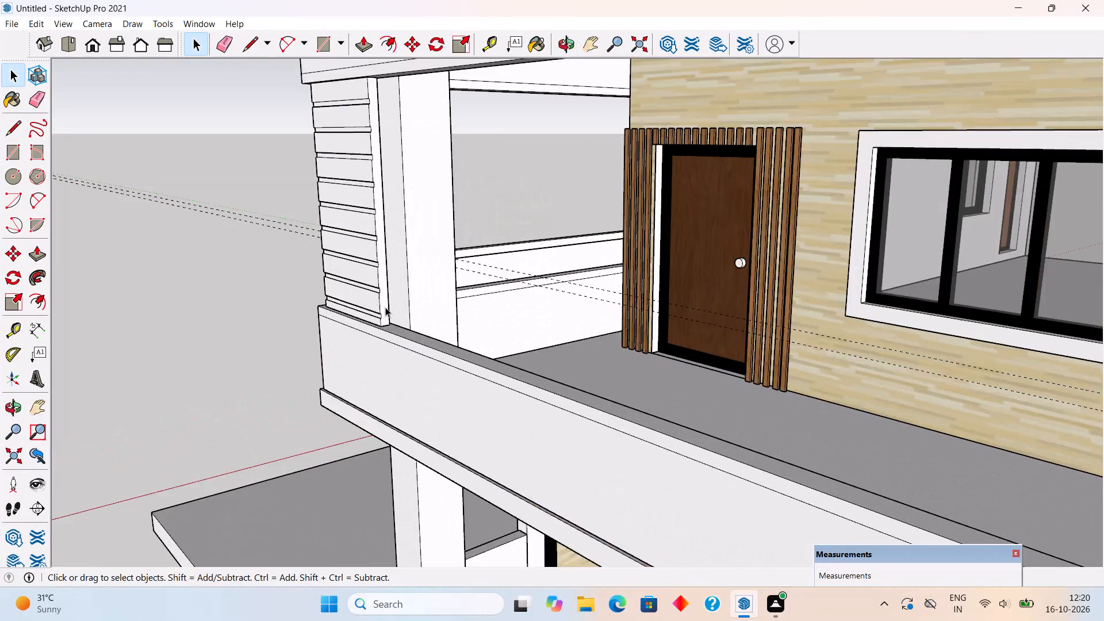
scroll(385, 307, "up", 4)
middle_click_drag(388, 304, 328, 343)
scroll(328, 343, "down", 2)
scroll(332, 374, "up", 5)
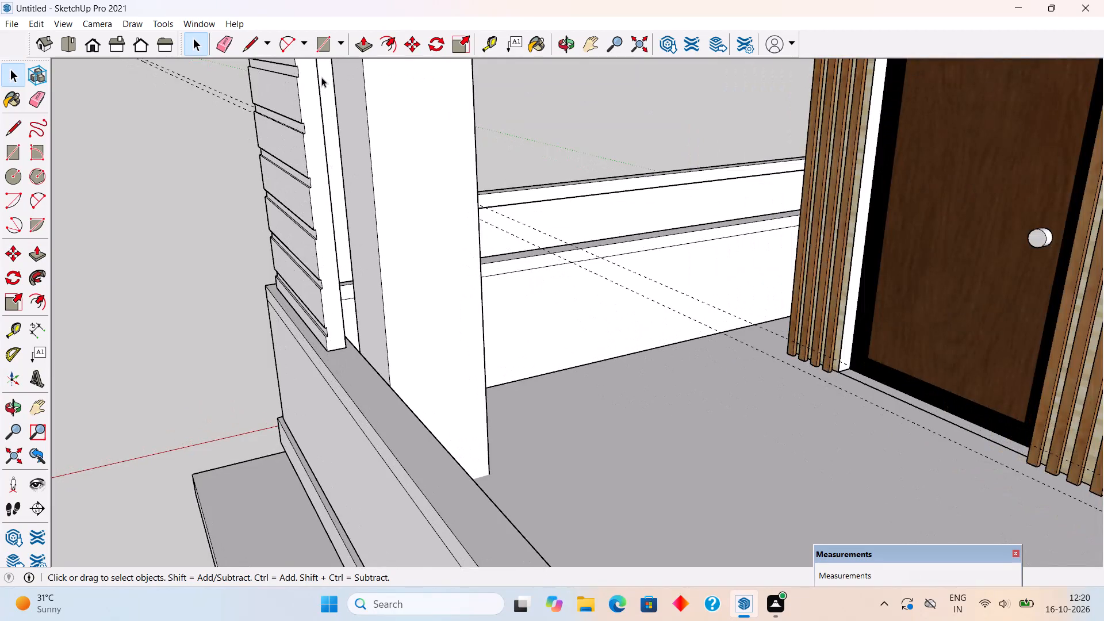
scroll(321, 77, "up", 3)
key("t")
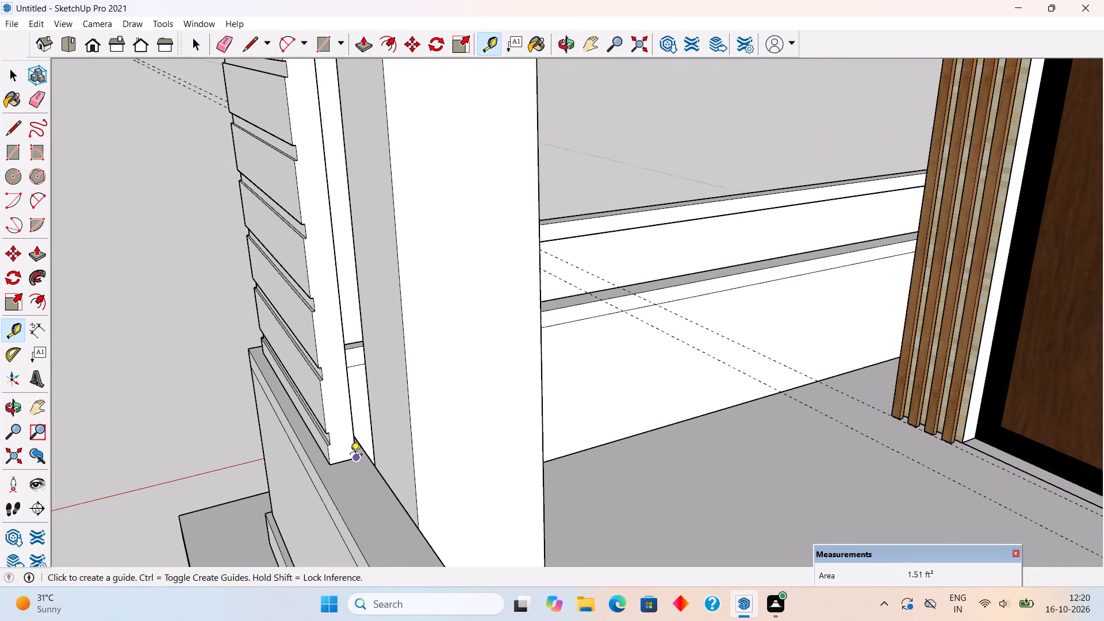
scroll(350, 456, "up", 5)
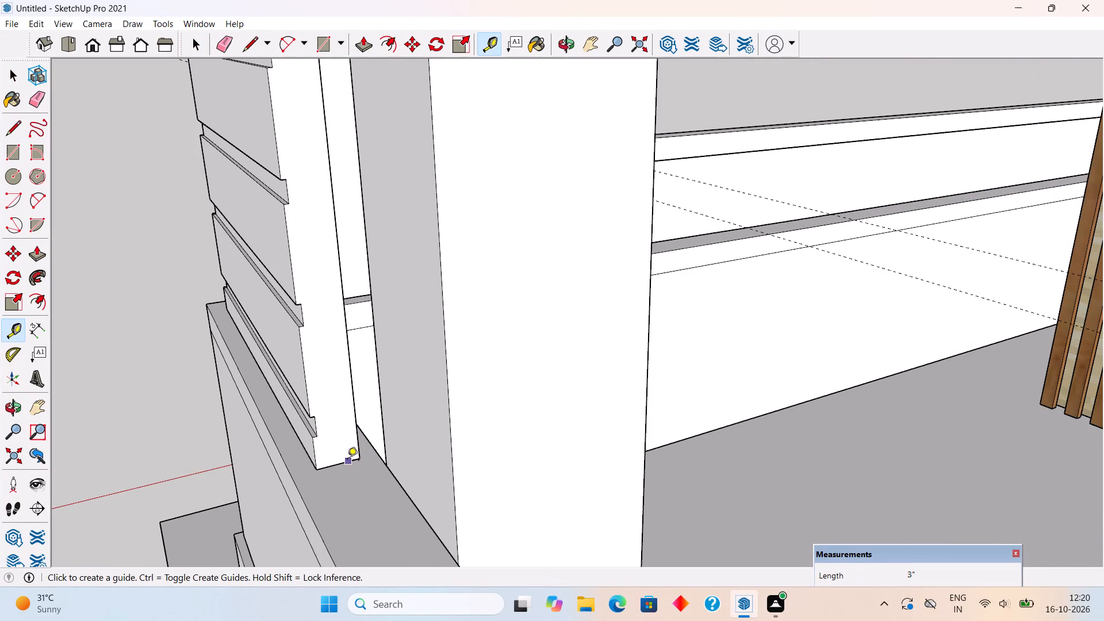
left_click(347, 461)
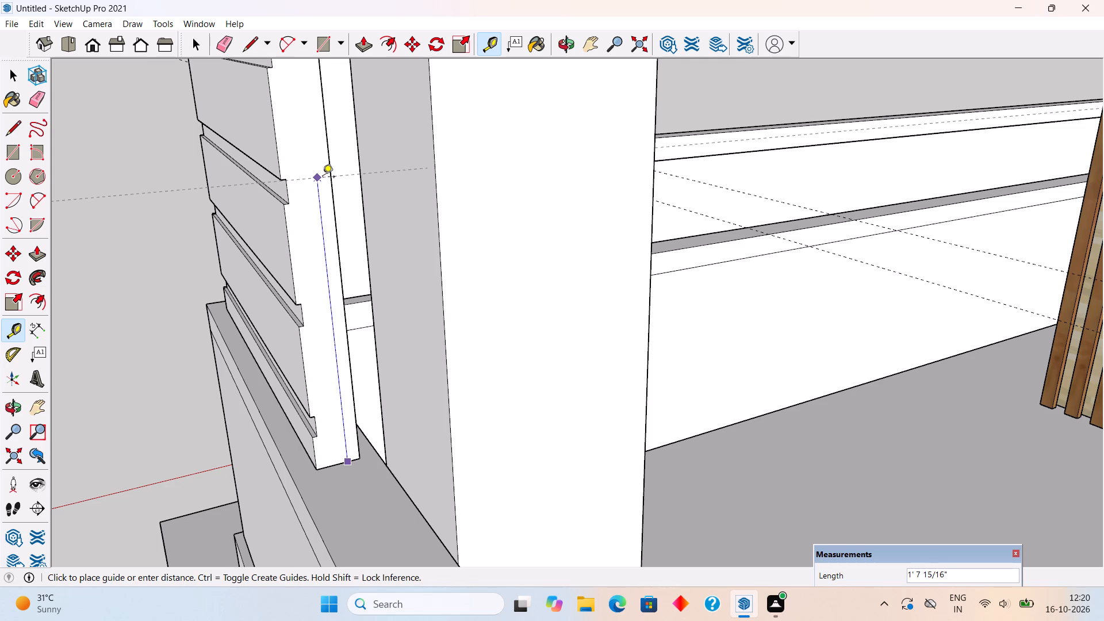
type("1'")
key("Return")
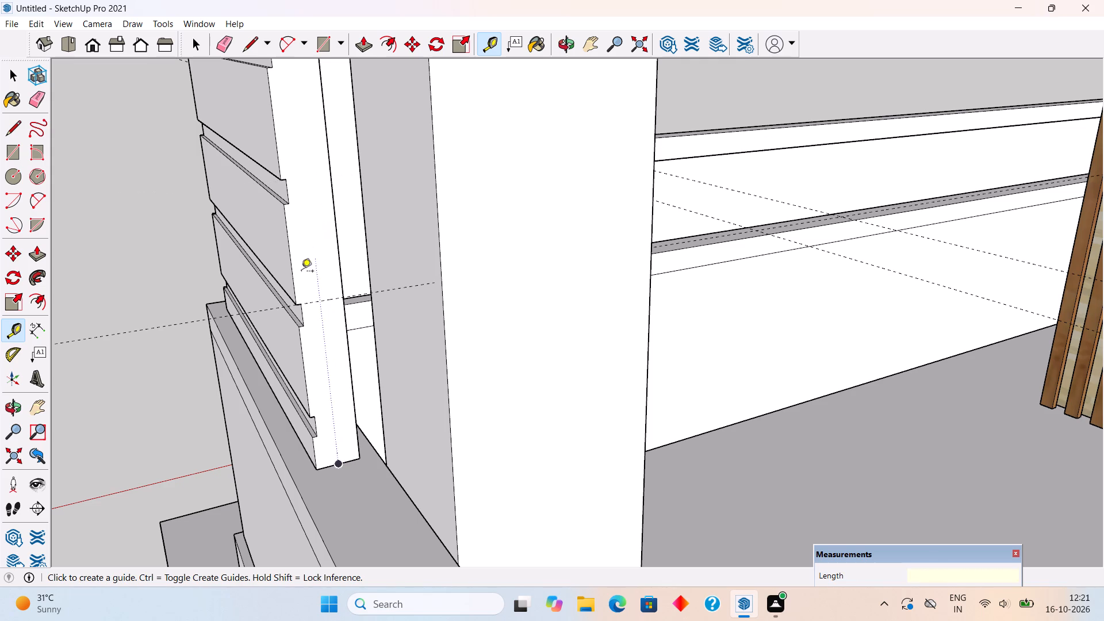
Add a second horizontal guide 3" above the first one on the corner screen's end face.
left_click(322, 302)
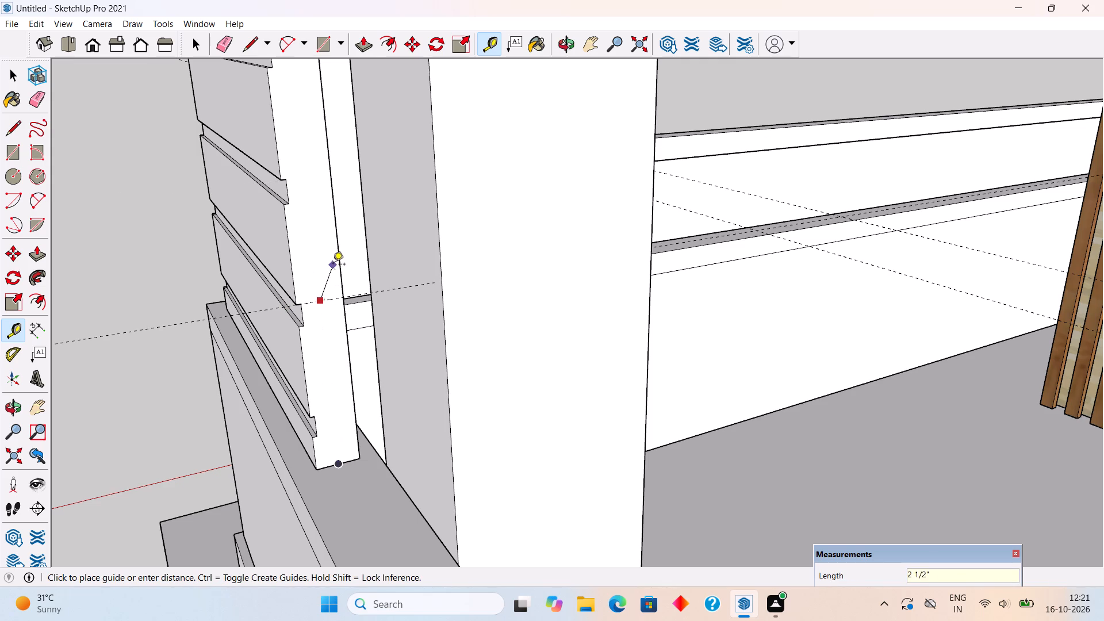
key("t")
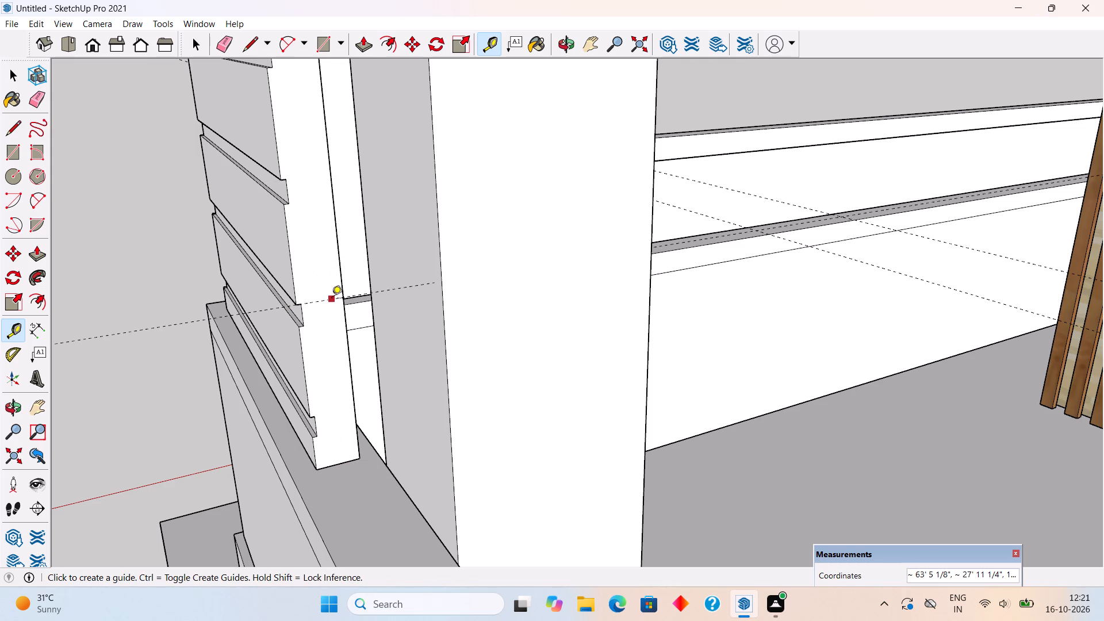
left_click(332, 300)
type("3\"")
key("Return")
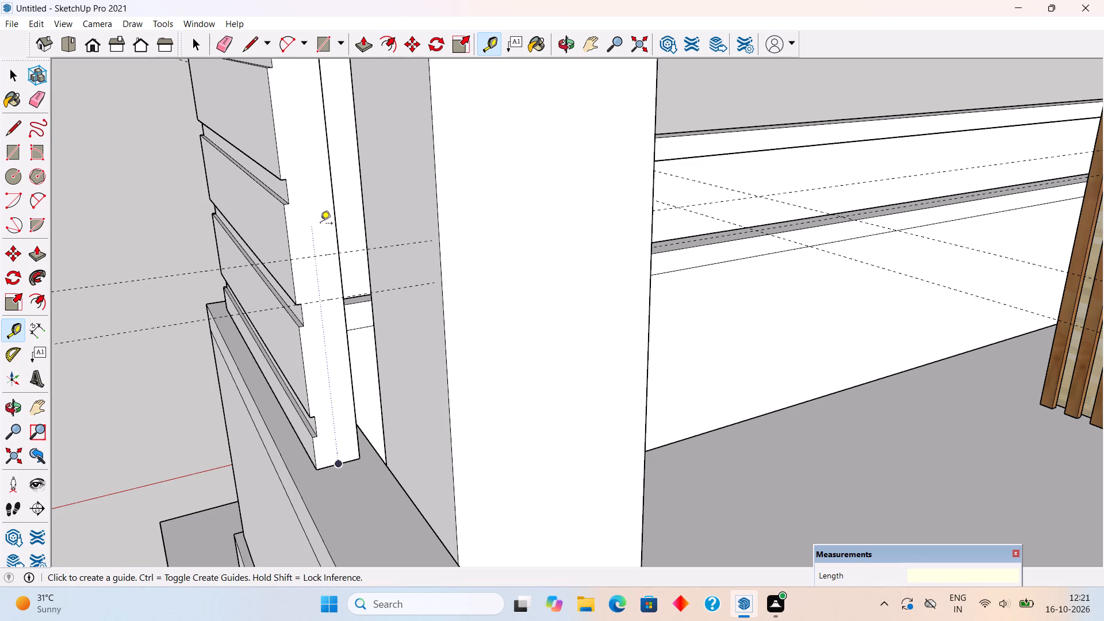
Draw a 3" by 3" square between the two guides on the corner screen's end face.
key("r")
left_click(292, 260)
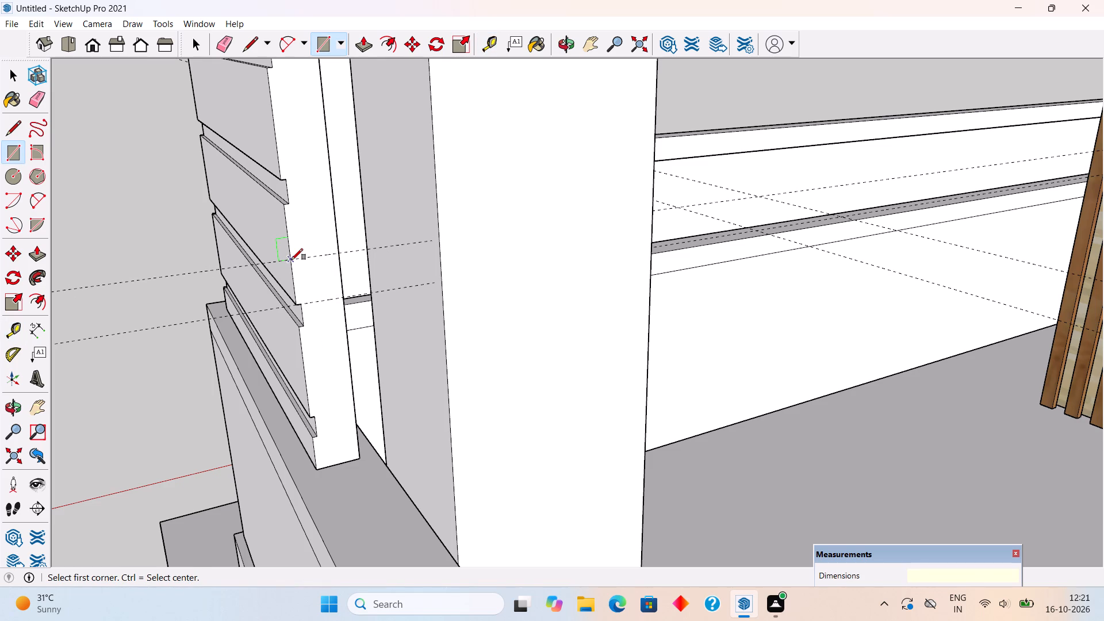
left_click(347, 297)
Extrude the square about 27' 7 7/16" across the long balcony opening to the side wall at its far end.
key("p")
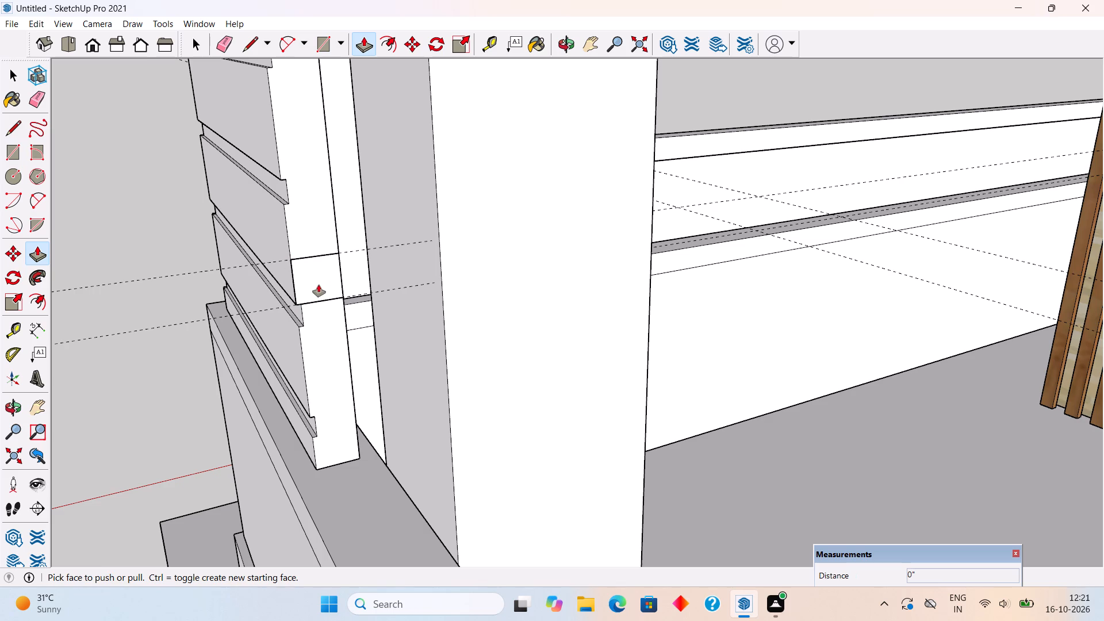
left_click(319, 284)
scroll(376, 297, "down", 20)
scroll(376, 297, "down", 9)
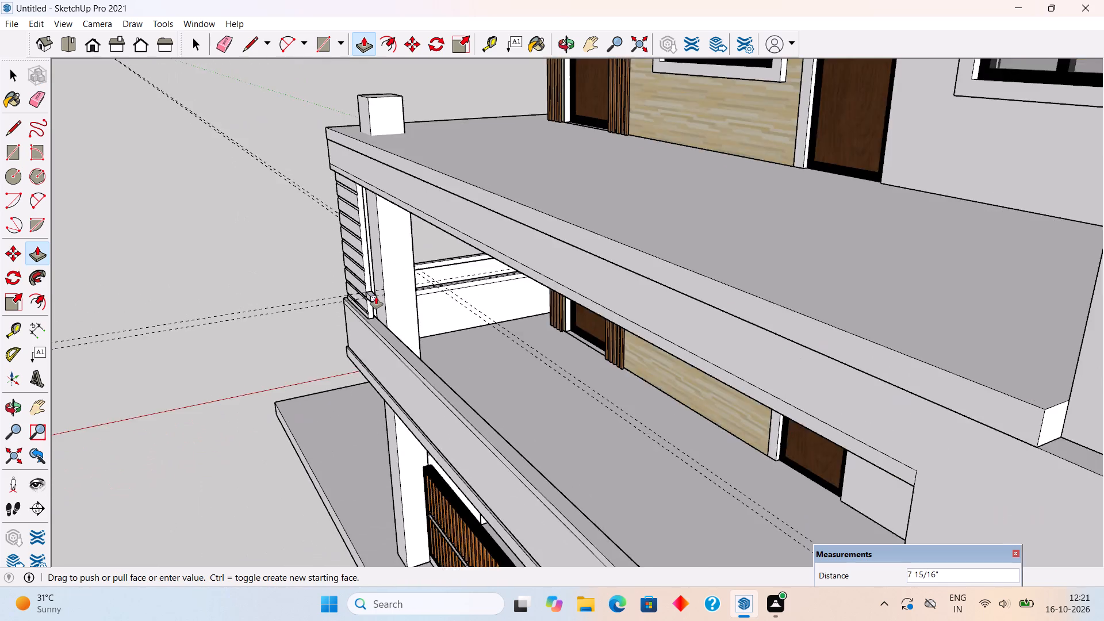
scroll(376, 297, "down", 4)
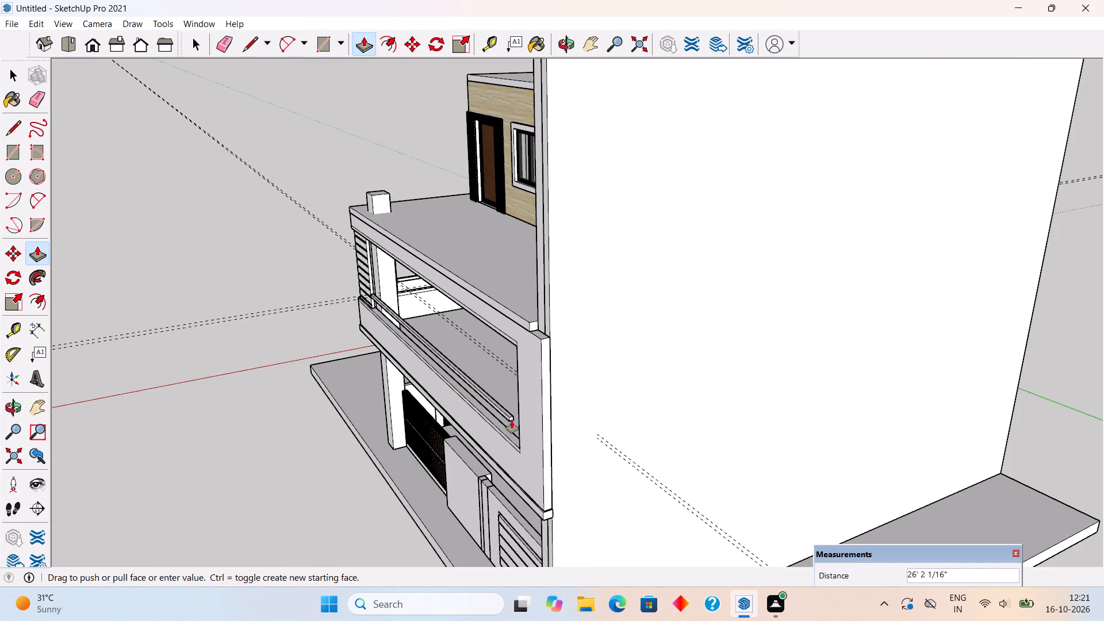
scroll(523, 421, "up", 4)
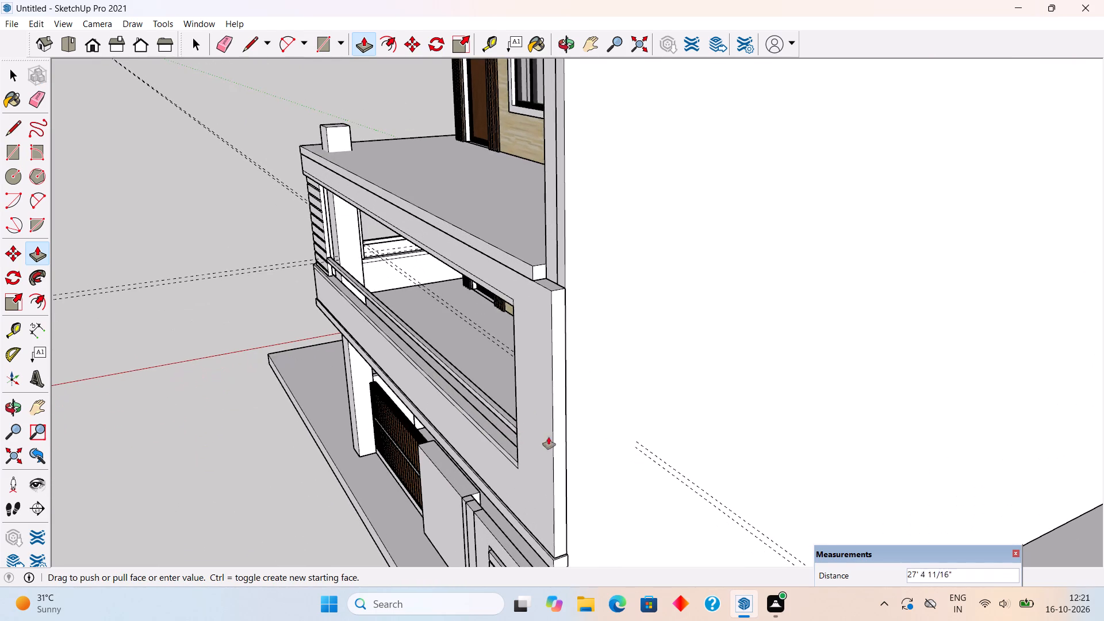
middle_click_drag(551, 438, 965, 476)
scroll(895, 415, "up", 3)
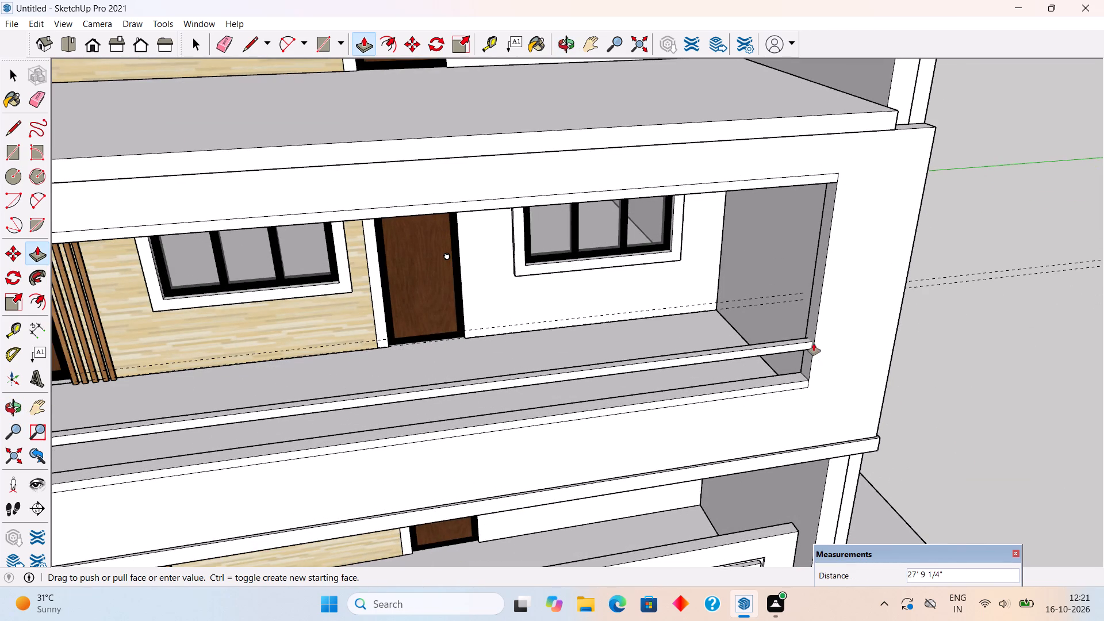
left_click(814, 336)
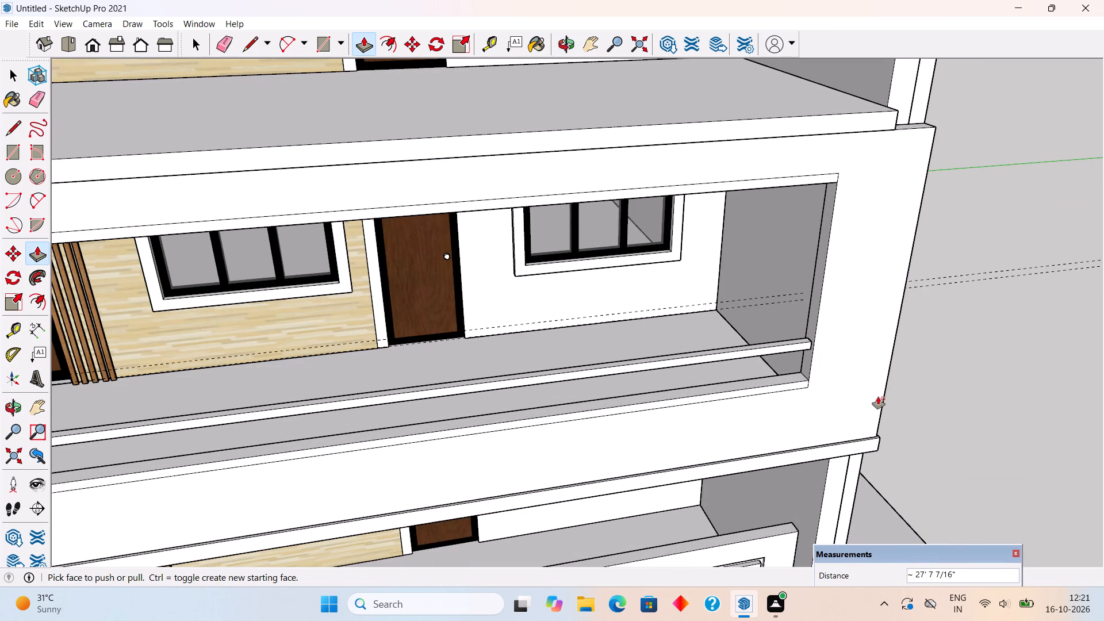
Make the whole new rail on the long balcony side a group and deselect it.
key("space")
triple_click(661, 364)
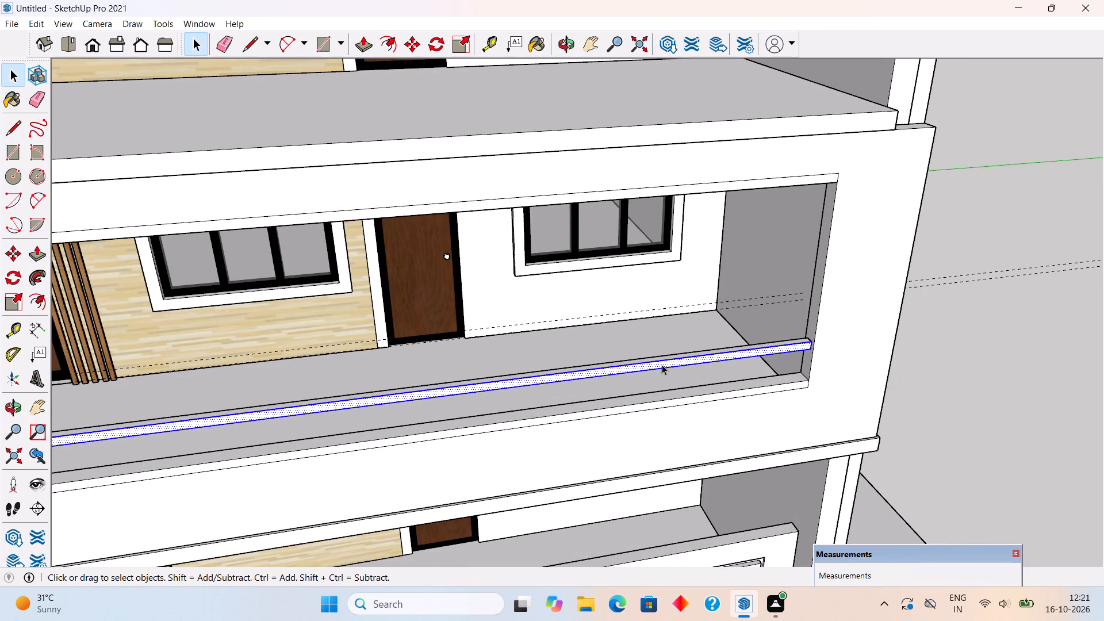
right_click(662, 365)
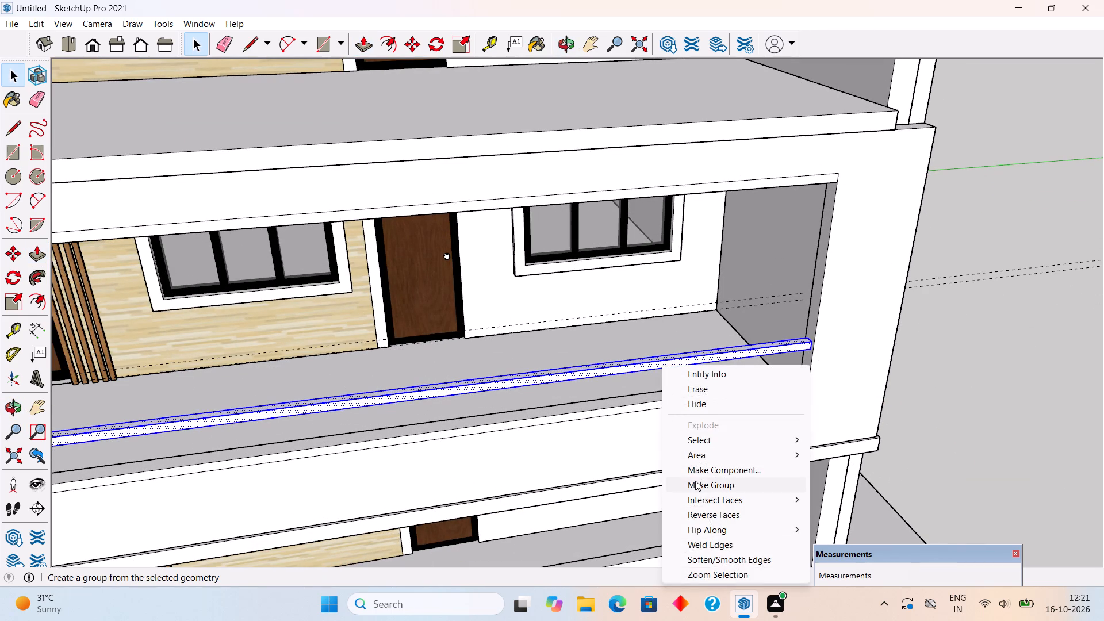
left_click(695, 481)
left_click(1025, 427)
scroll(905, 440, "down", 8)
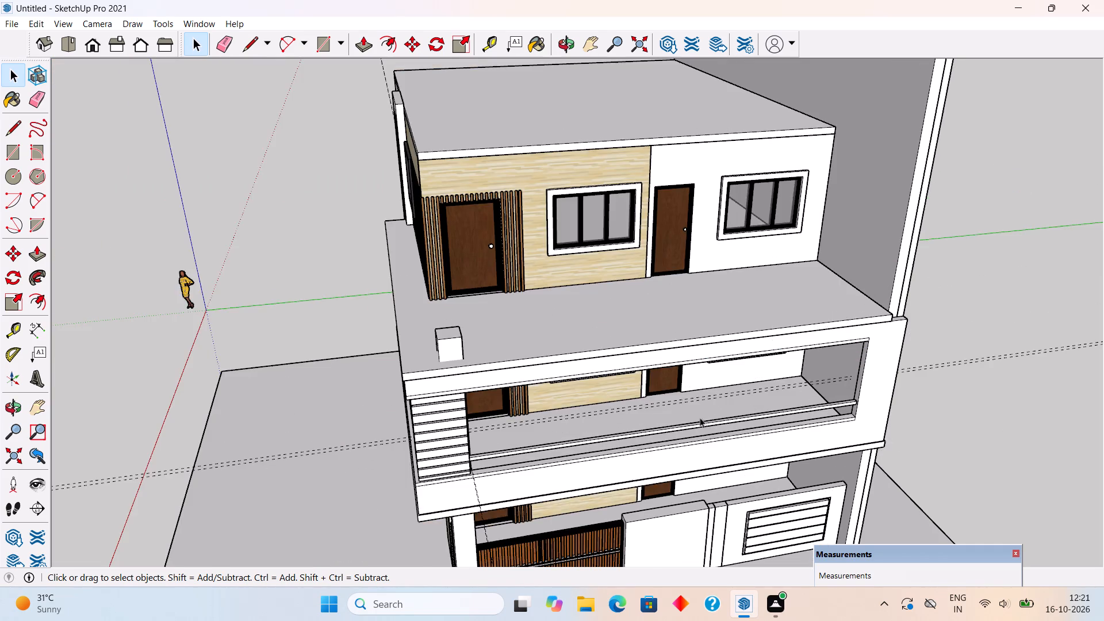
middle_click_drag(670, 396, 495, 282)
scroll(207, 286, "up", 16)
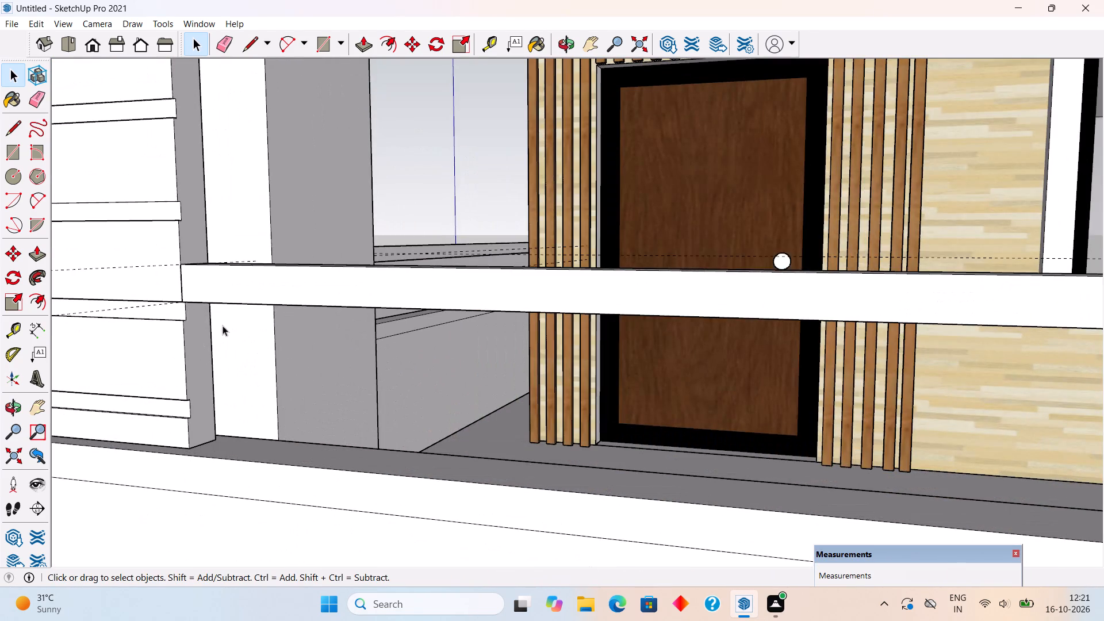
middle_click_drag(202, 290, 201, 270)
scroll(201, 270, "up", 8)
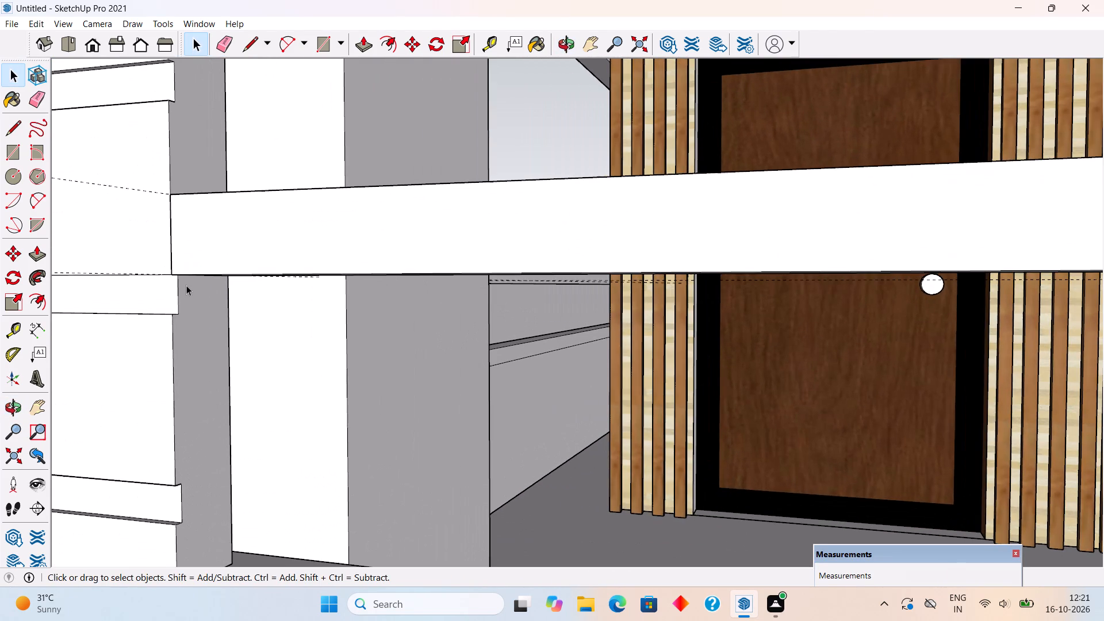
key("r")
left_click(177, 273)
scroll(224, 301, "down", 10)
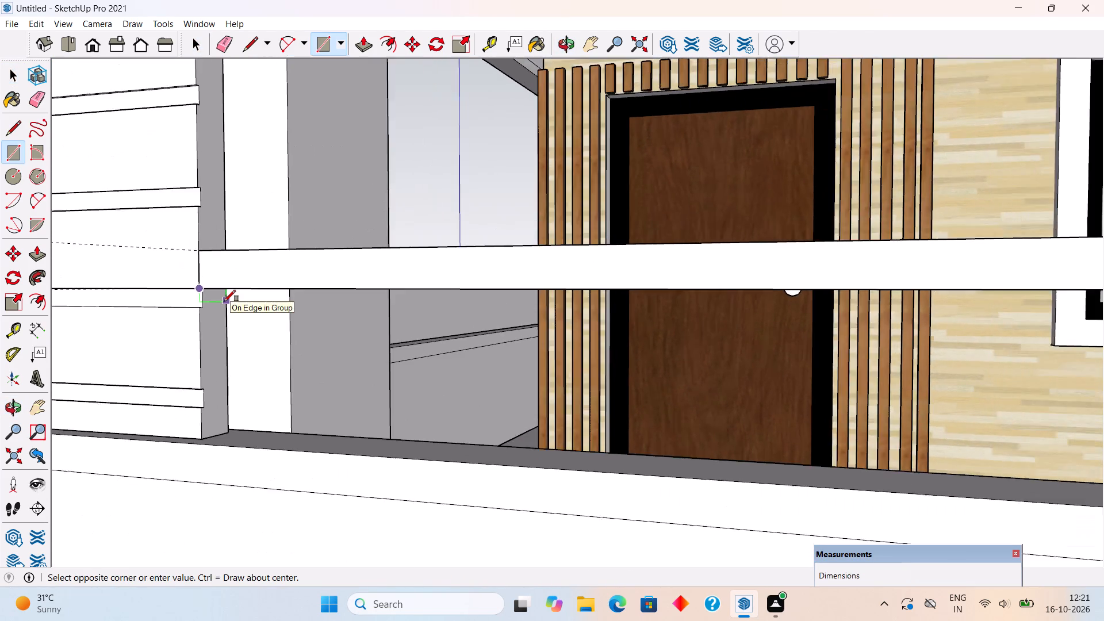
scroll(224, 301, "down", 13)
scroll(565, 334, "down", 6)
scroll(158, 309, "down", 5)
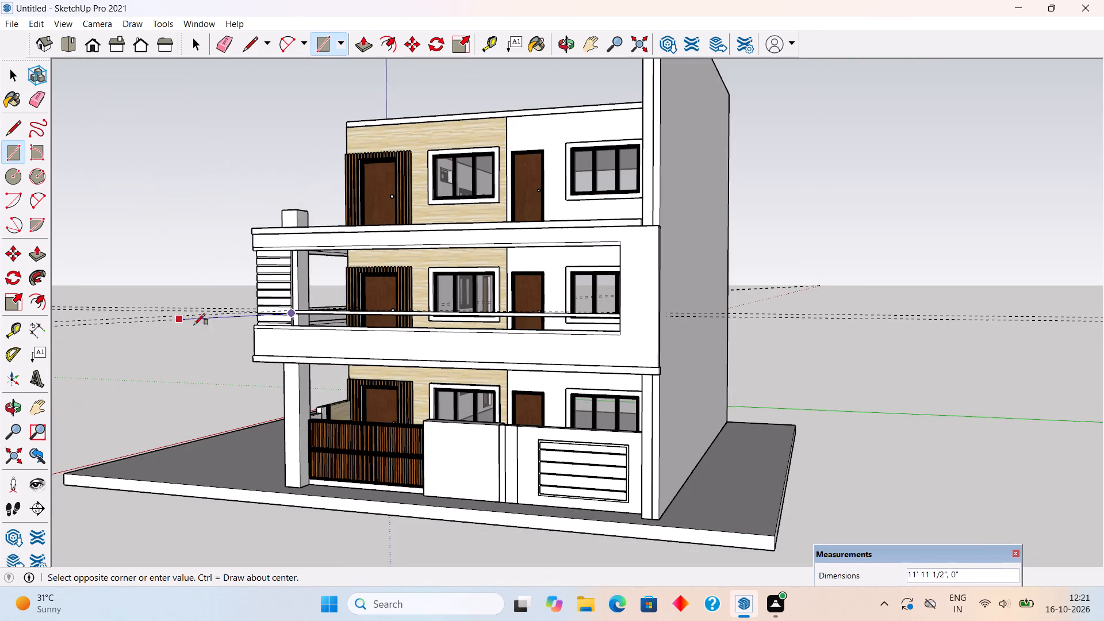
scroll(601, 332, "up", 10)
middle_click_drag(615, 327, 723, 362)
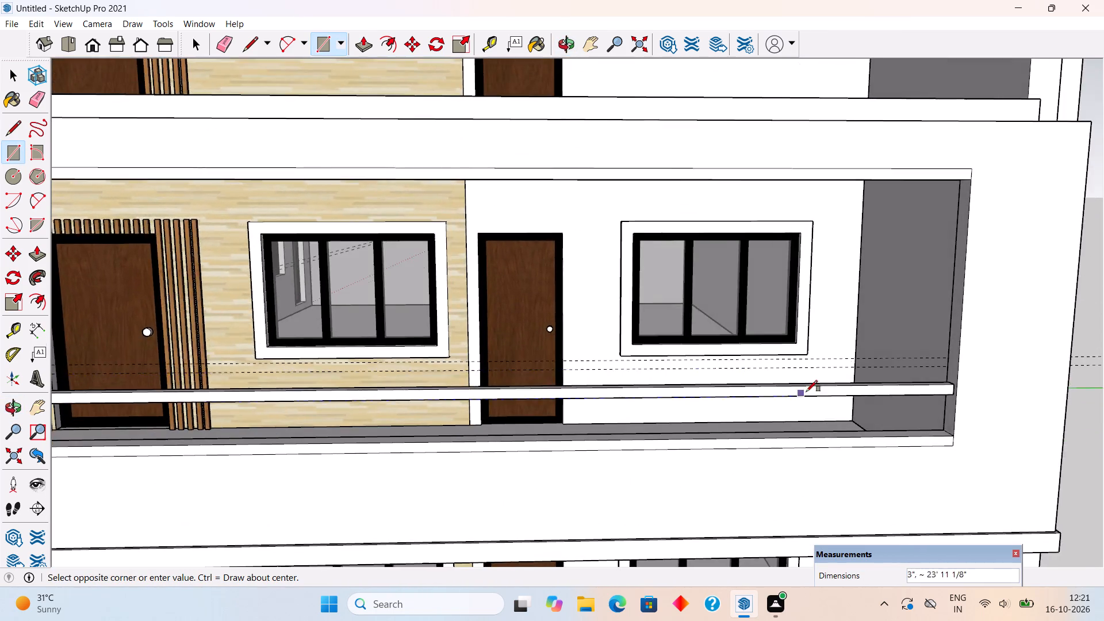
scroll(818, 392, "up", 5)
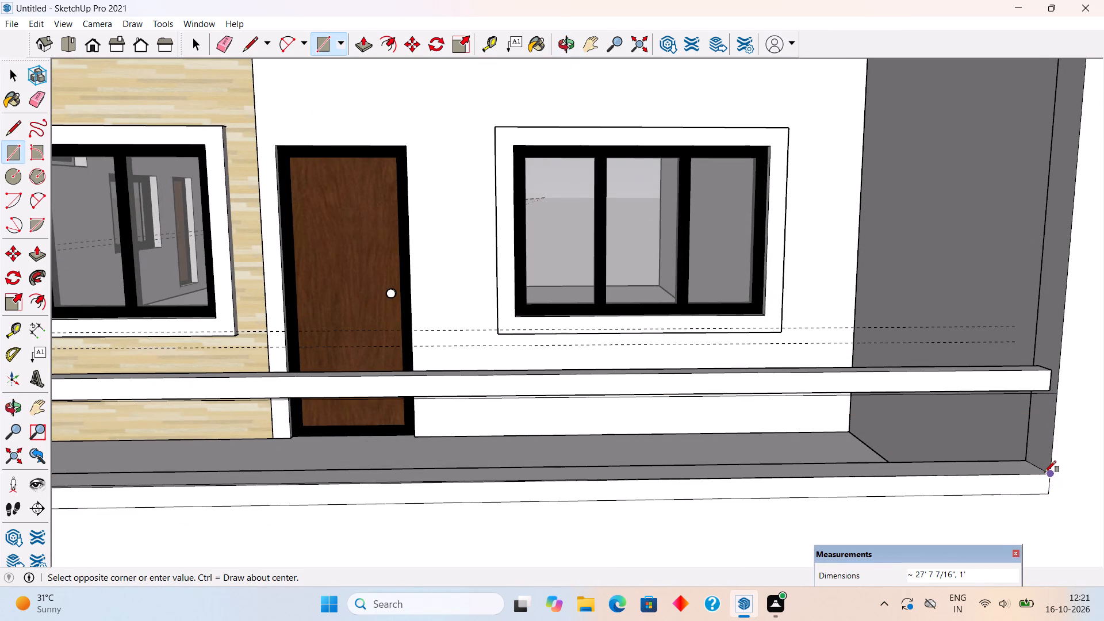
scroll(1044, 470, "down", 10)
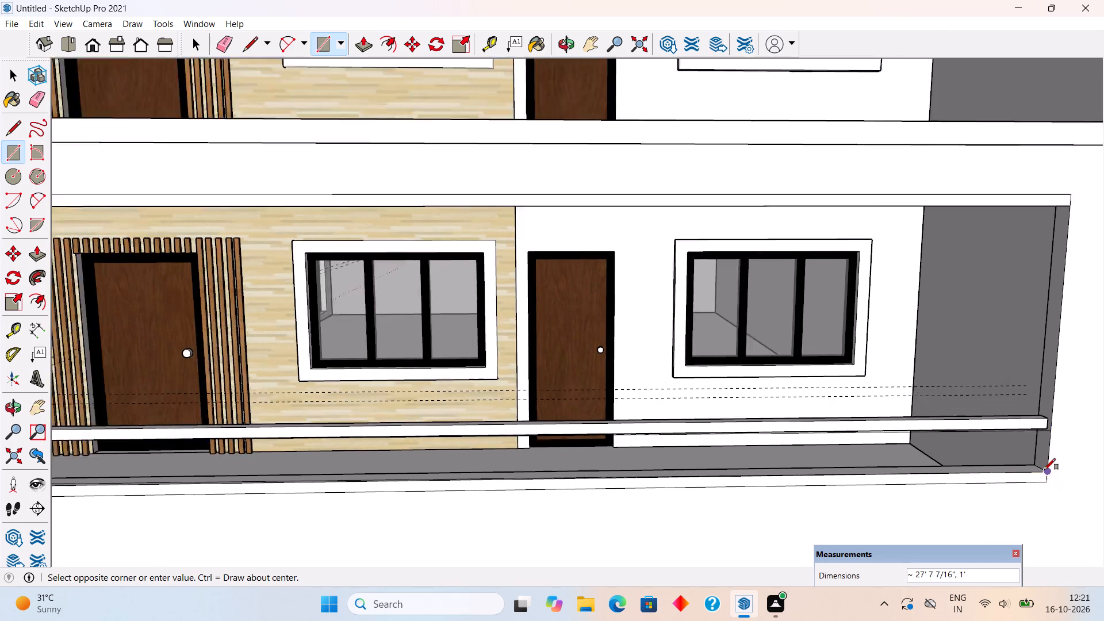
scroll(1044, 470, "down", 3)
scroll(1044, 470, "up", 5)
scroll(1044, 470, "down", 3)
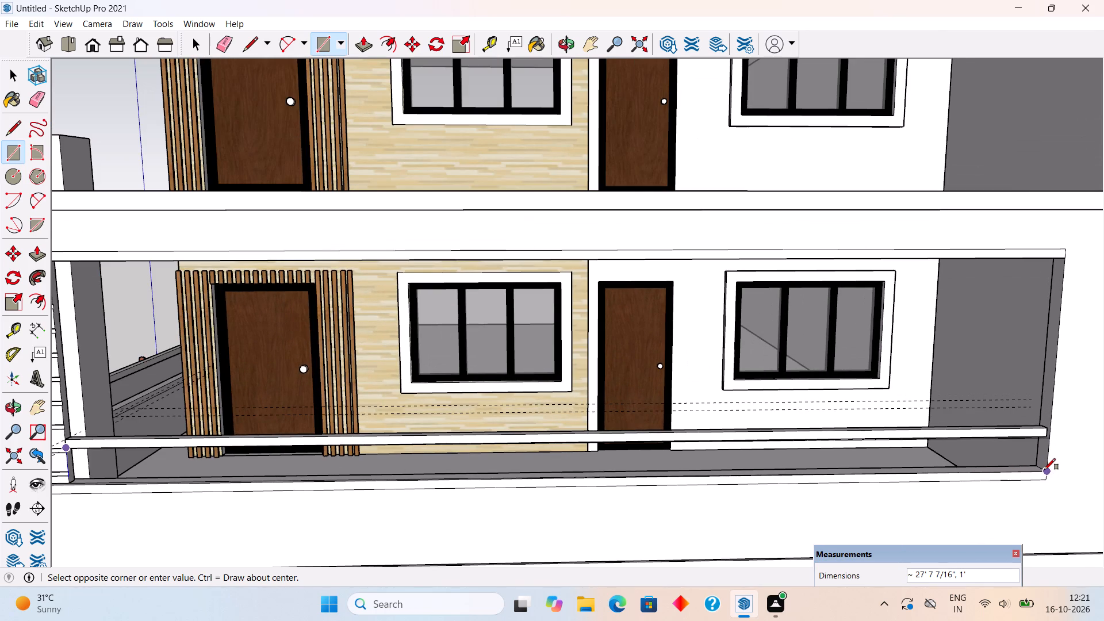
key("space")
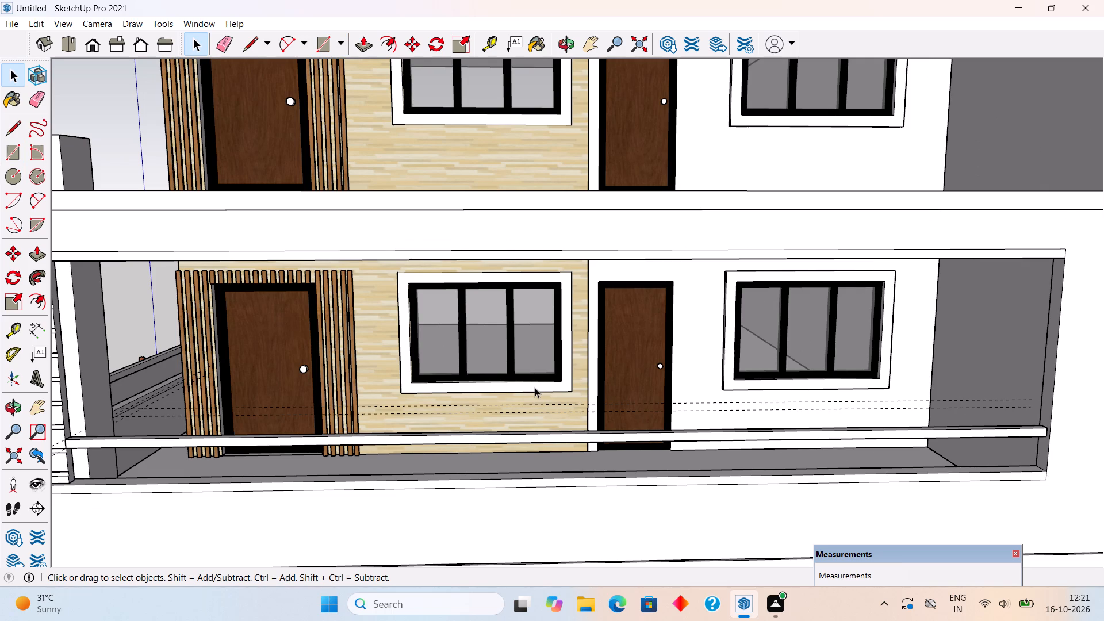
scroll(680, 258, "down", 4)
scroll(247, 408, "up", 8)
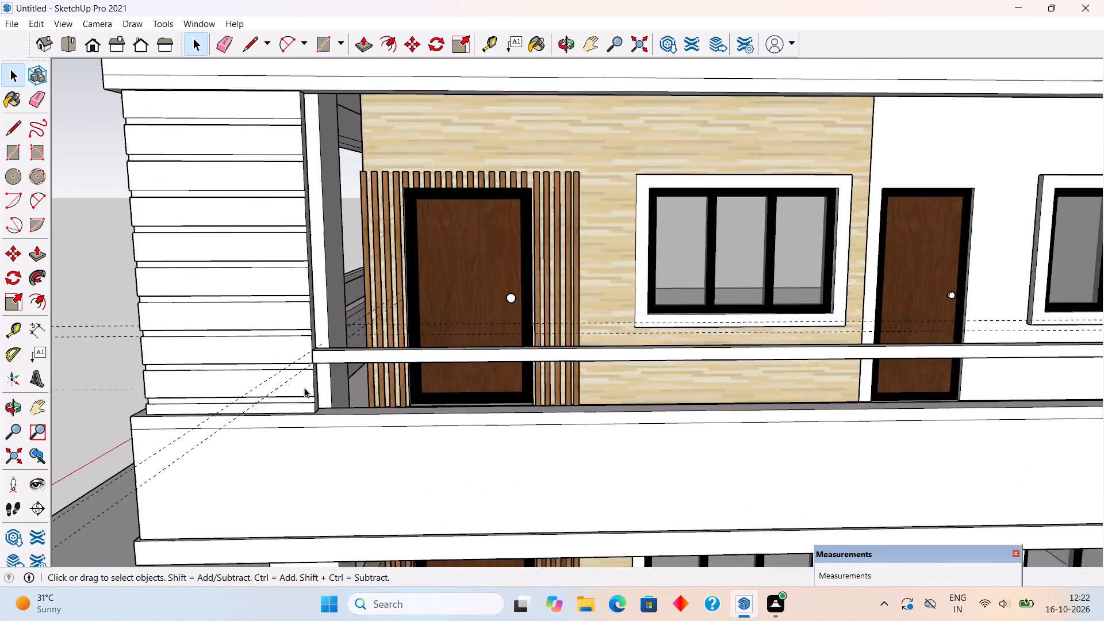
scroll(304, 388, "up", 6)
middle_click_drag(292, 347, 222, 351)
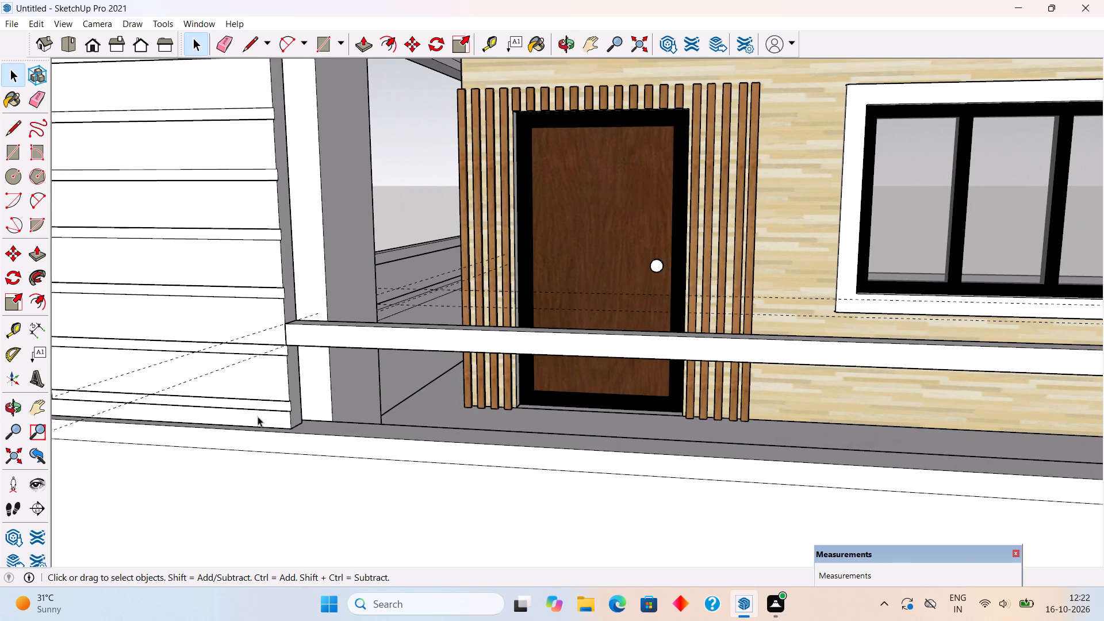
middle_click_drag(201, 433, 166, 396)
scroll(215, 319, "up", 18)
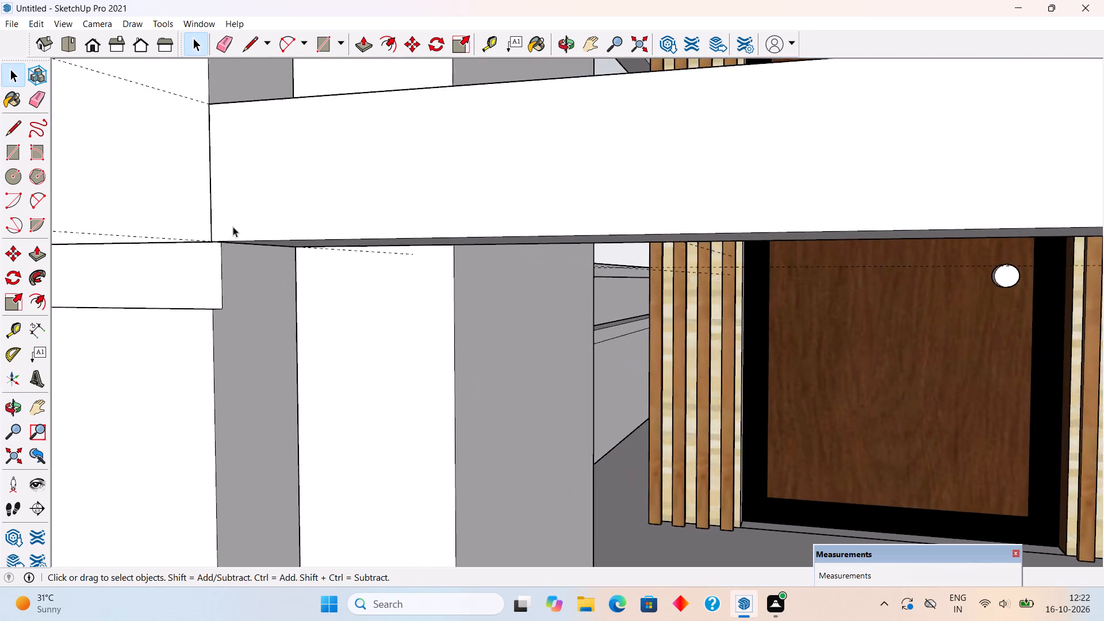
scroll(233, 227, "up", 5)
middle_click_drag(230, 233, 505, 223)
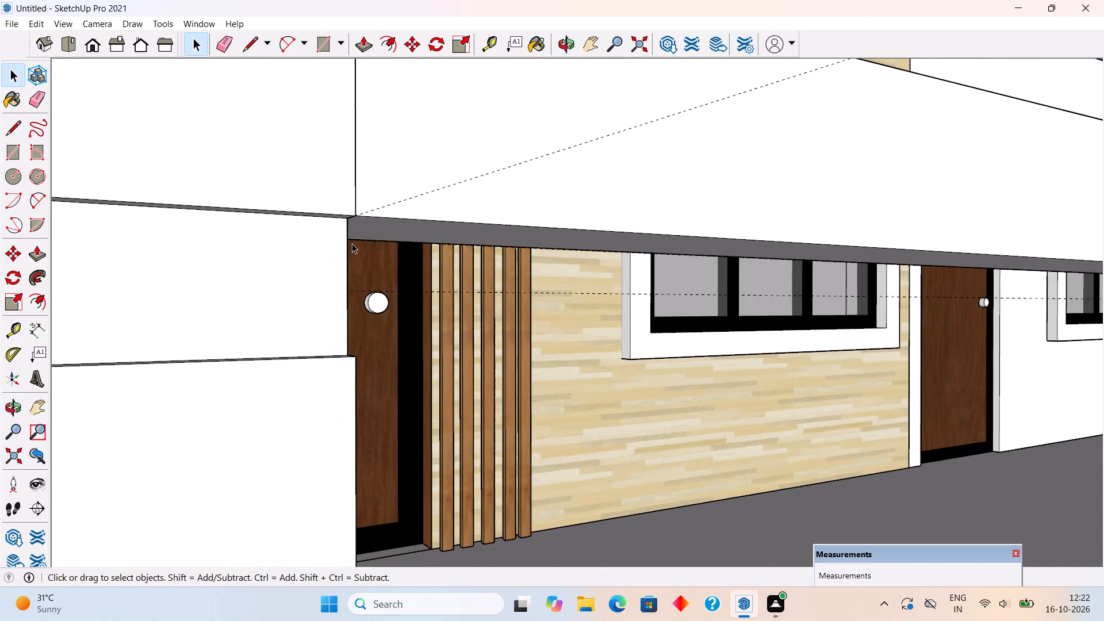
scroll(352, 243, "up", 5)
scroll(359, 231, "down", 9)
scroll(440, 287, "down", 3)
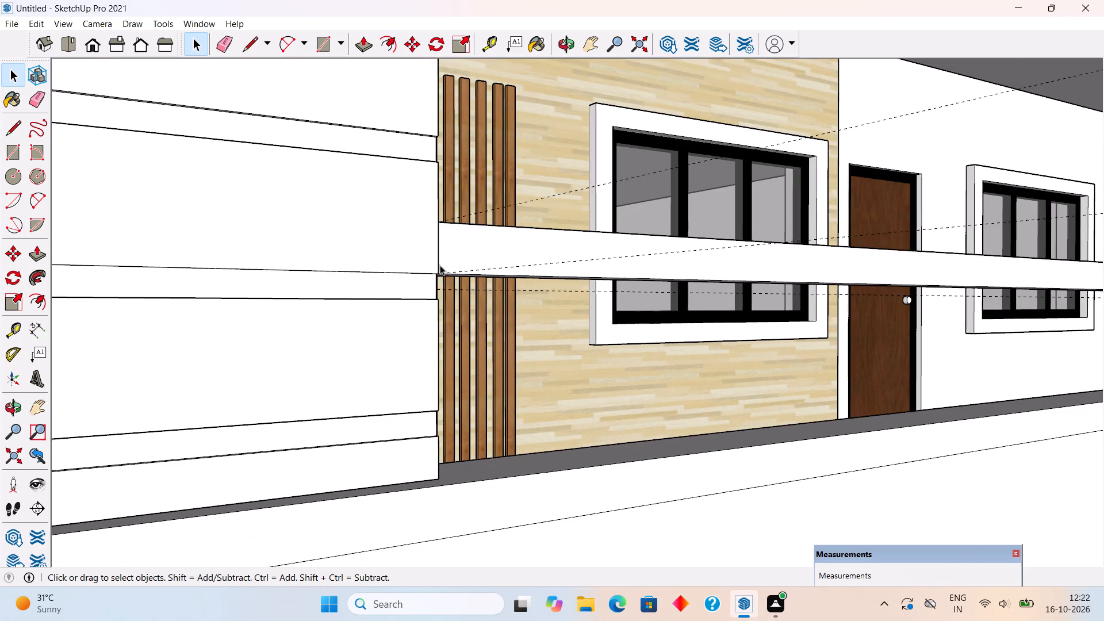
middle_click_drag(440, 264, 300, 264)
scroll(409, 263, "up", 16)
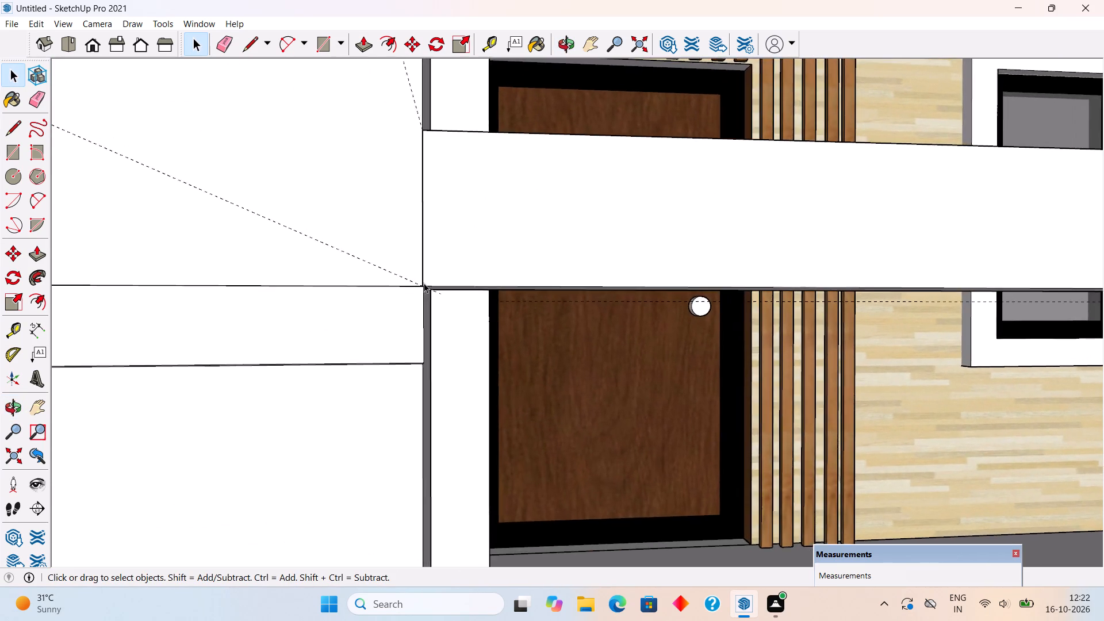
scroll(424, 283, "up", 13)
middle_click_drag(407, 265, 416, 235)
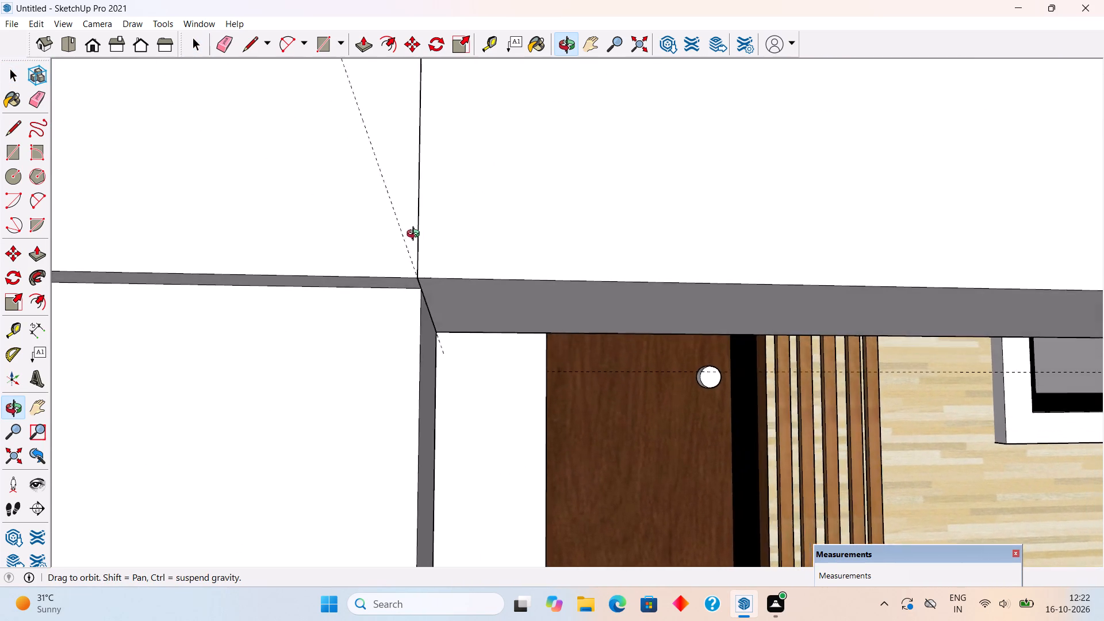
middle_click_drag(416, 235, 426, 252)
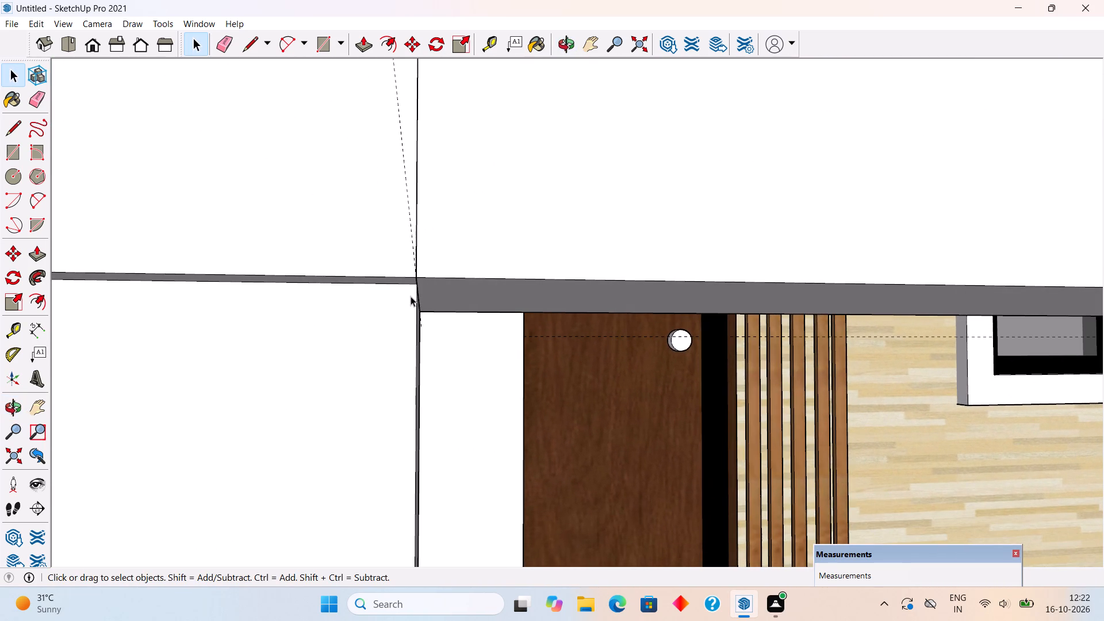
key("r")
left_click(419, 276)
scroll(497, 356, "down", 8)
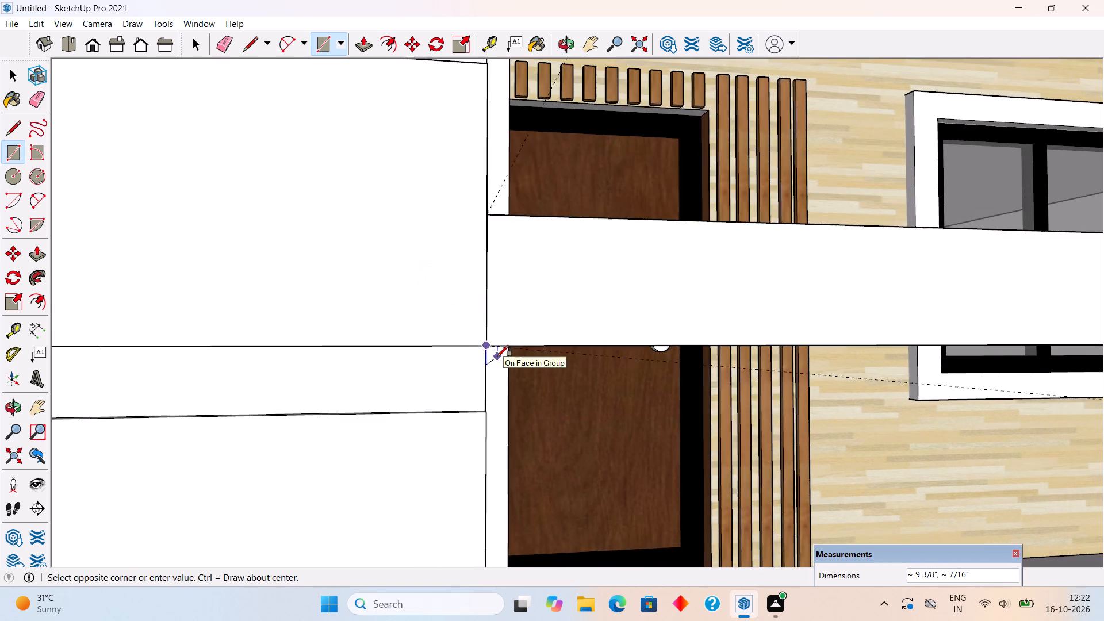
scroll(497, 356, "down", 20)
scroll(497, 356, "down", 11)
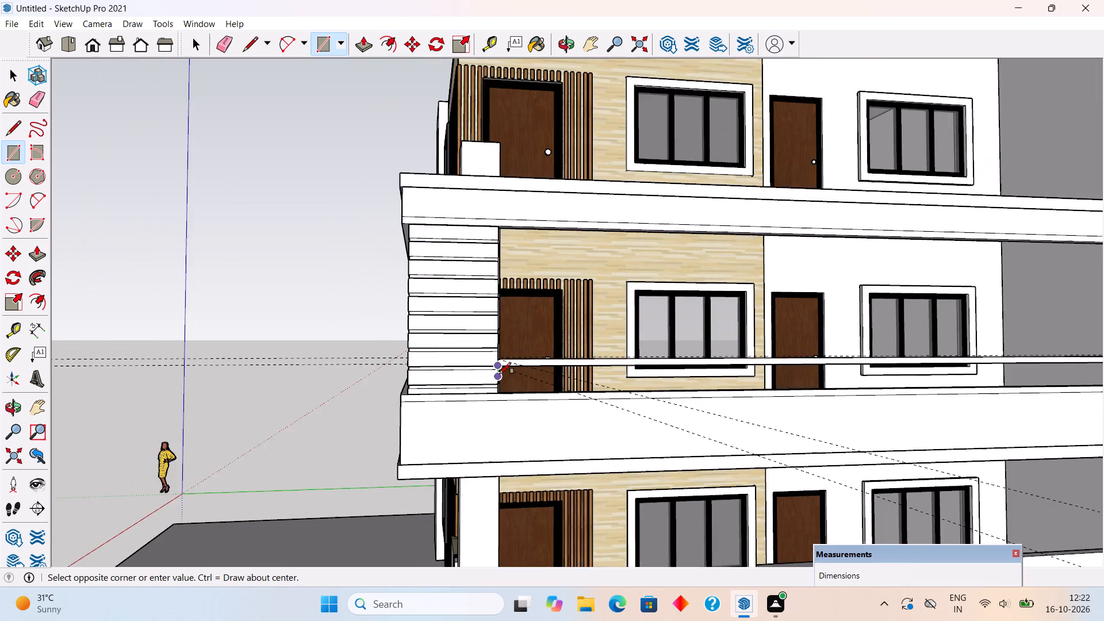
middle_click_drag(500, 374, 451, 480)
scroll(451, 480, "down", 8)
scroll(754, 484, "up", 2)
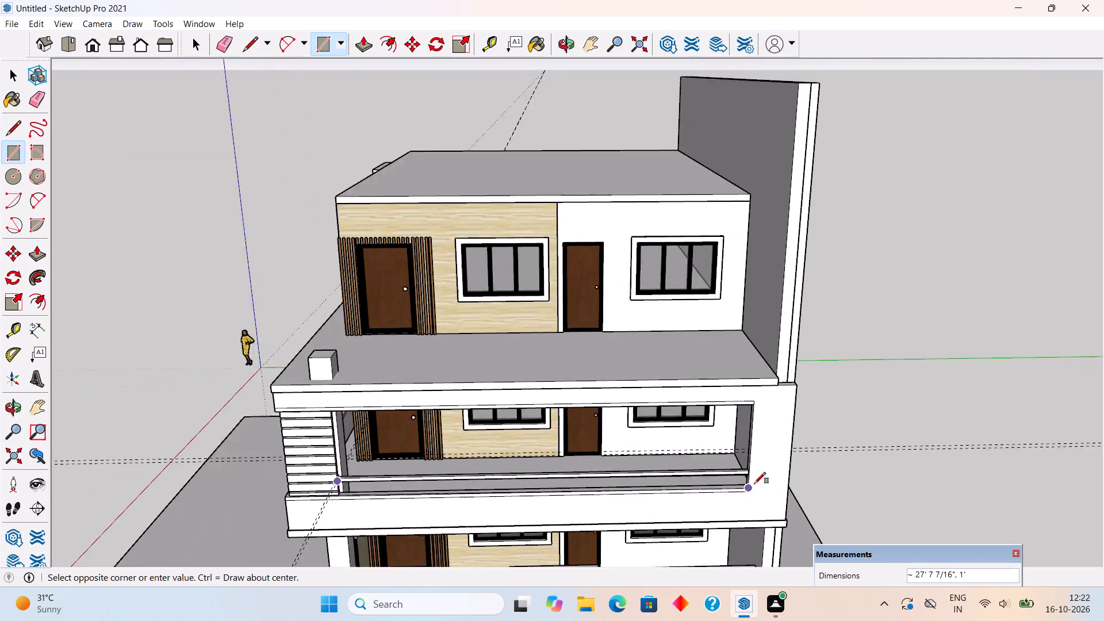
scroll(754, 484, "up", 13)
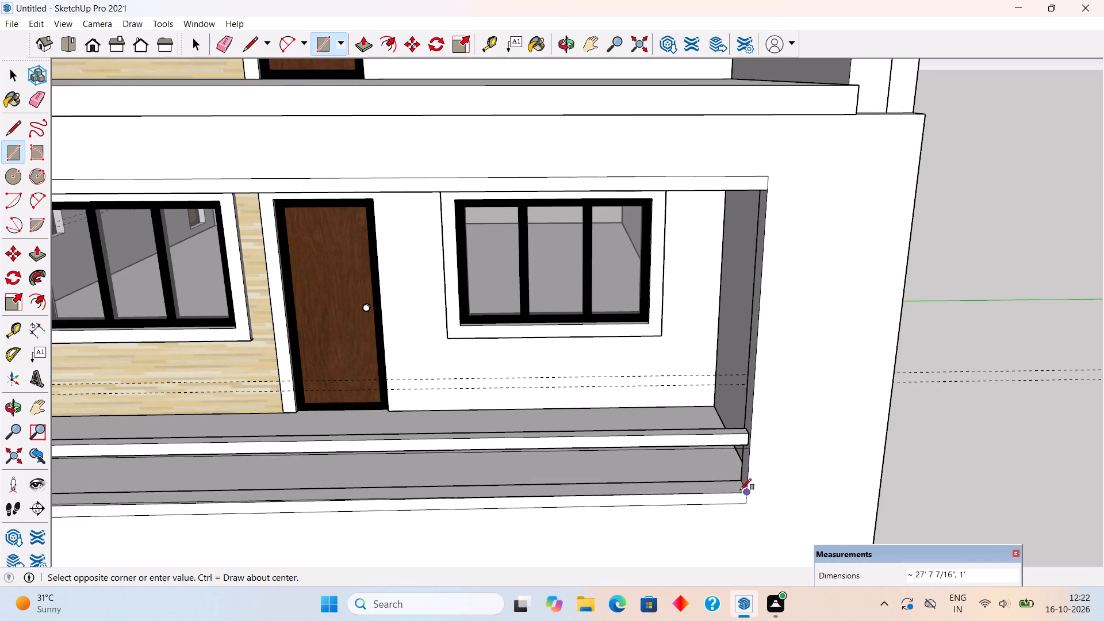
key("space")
Draw a thin rectangle about 27' 7 7/16" by 1 1/2" directly beneath the long rail, from the side wall to the corner screen.
type("r")
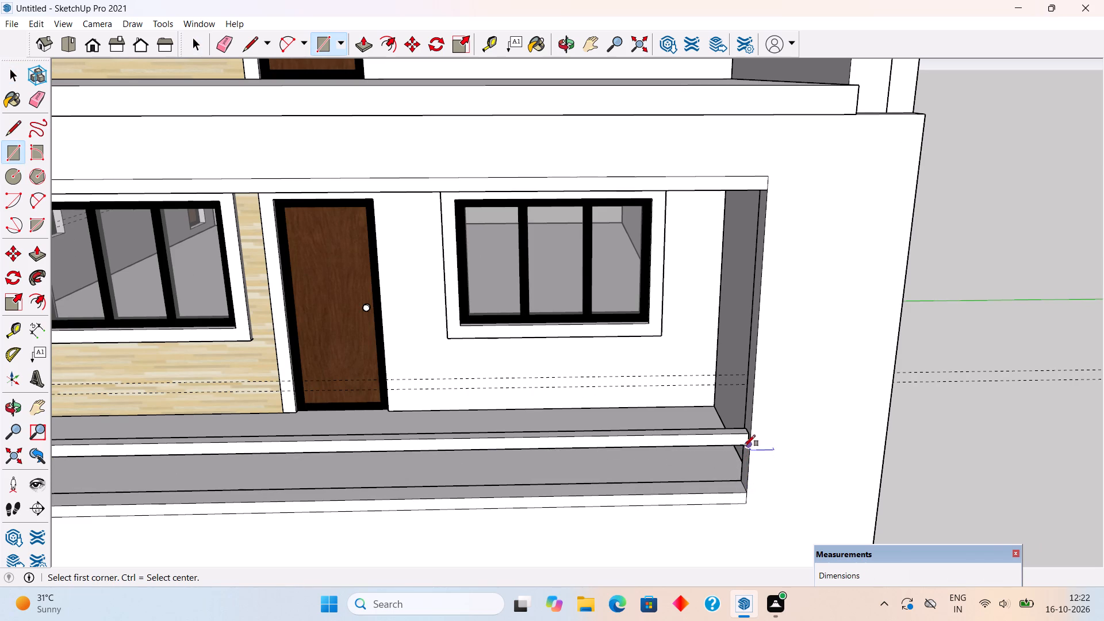
scroll(742, 447, "up", 12)
left_click(758, 442)
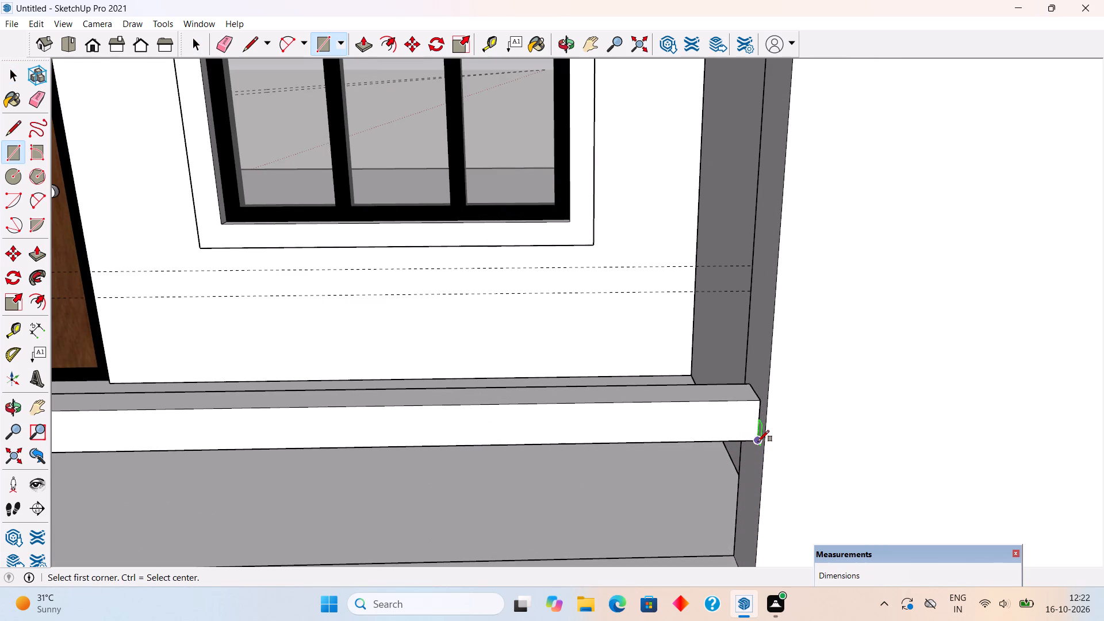
scroll(643, 484, "down", 20)
scroll(643, 484, "down", 2)
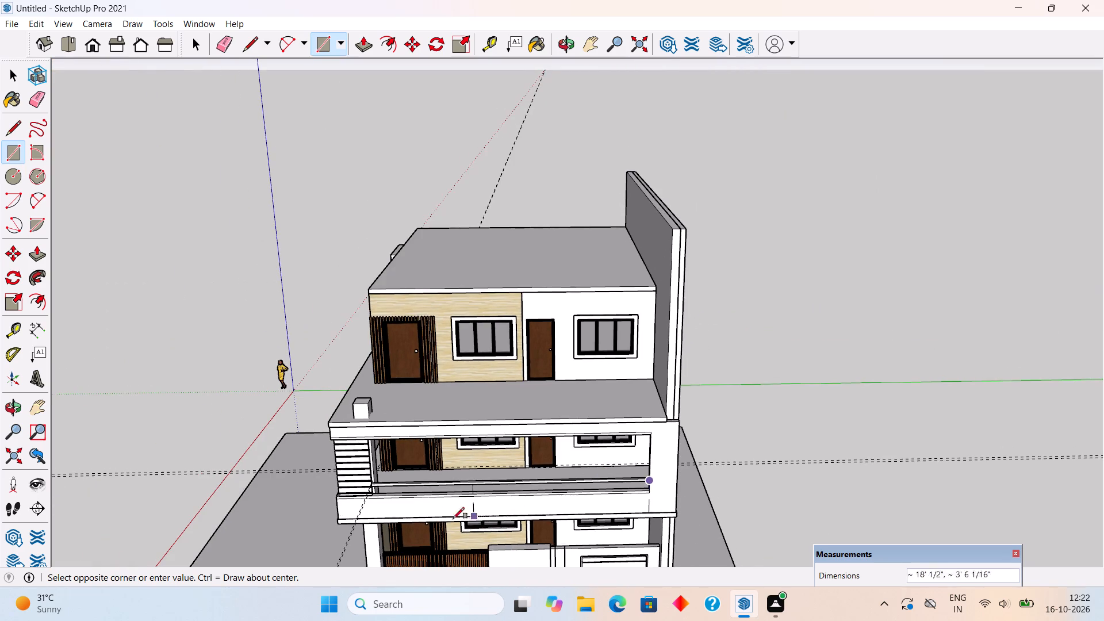
scroll(351, 493, "up", 10)
scroll(396, 497, "up", 15)
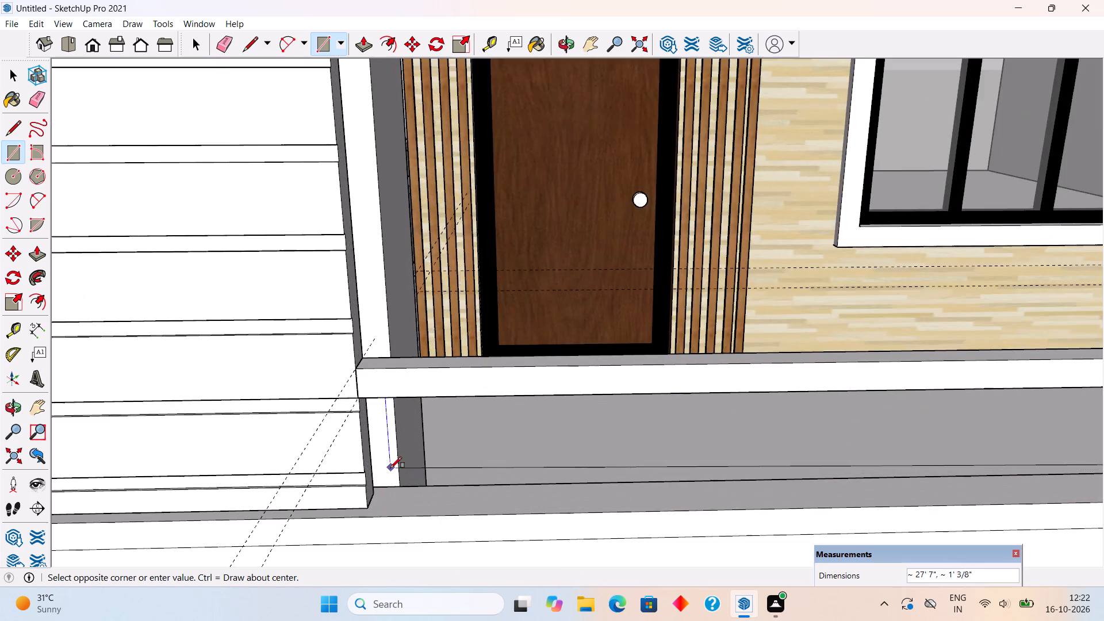
scroll(378, 471, "up", 4)
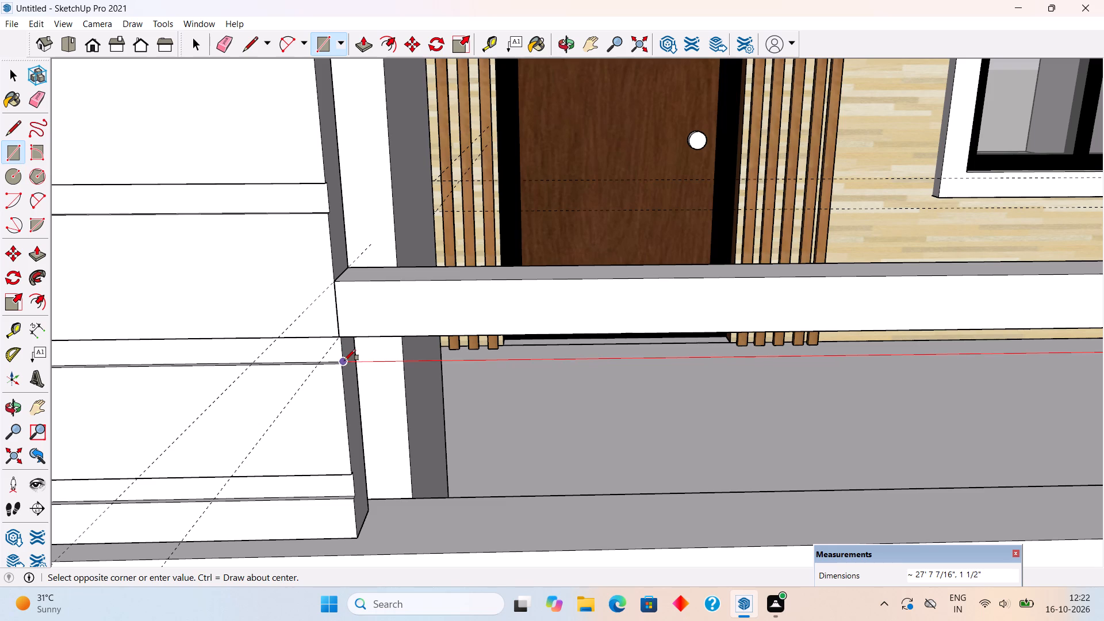
middle_click_drag(345, 359, 455, 358)
scroll(489, 363, "up", 4)
scroll(489, 363, "down", 2)
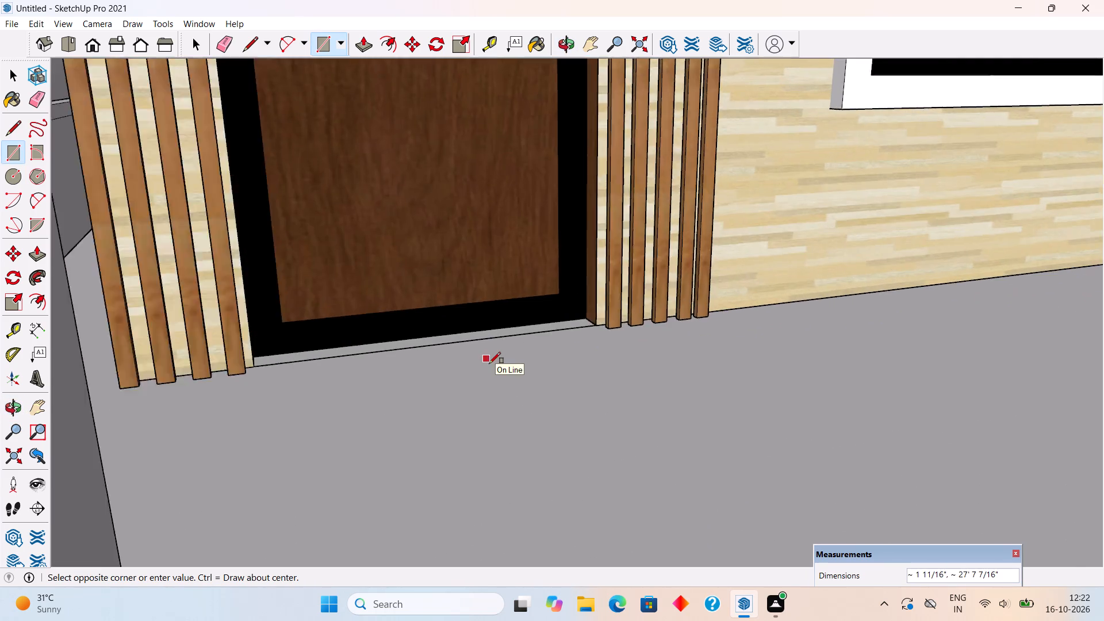
scroll(489, 363, "down", 2)
middle_click_drag(486, 367, 376, 356)
scroll(376, 356, "down", 10)
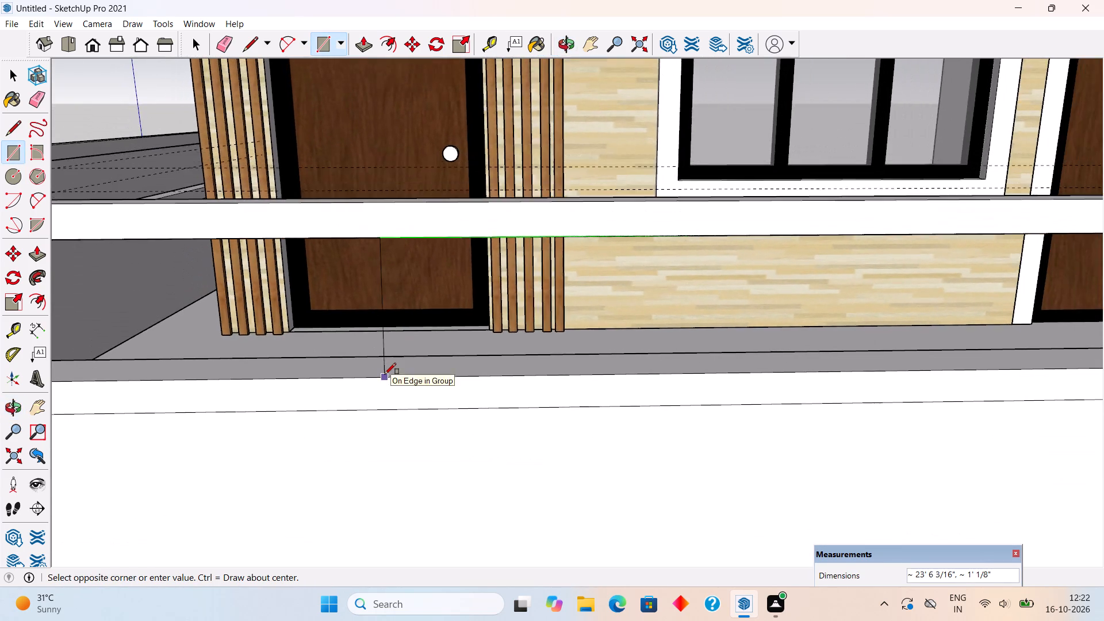
scroll(385, 374, "down", 3)
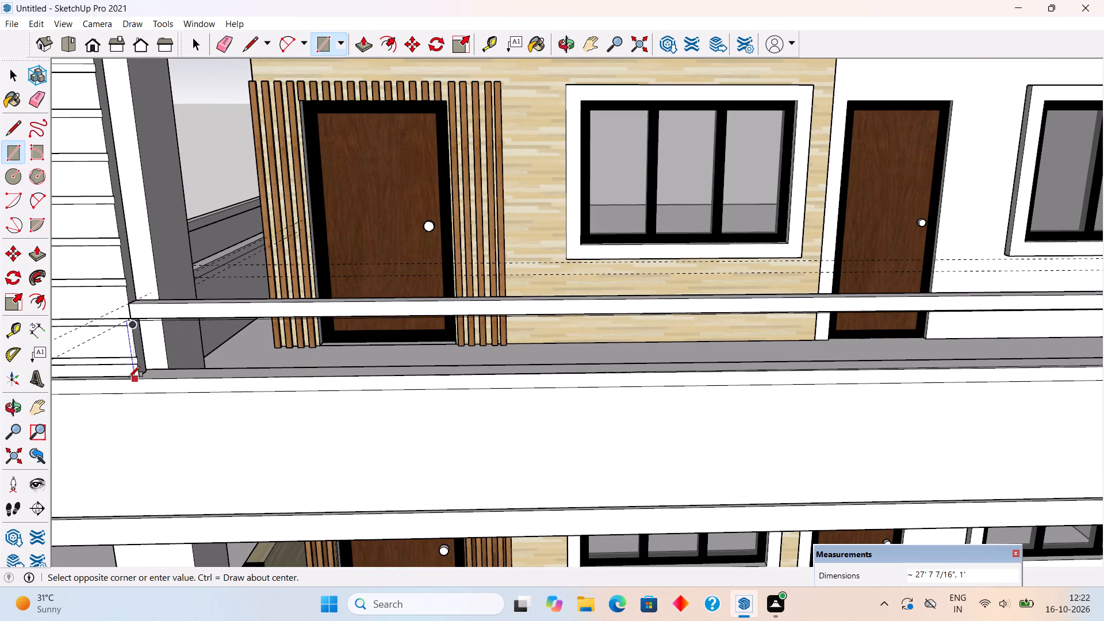
scroll(137, 364, "up", 3)
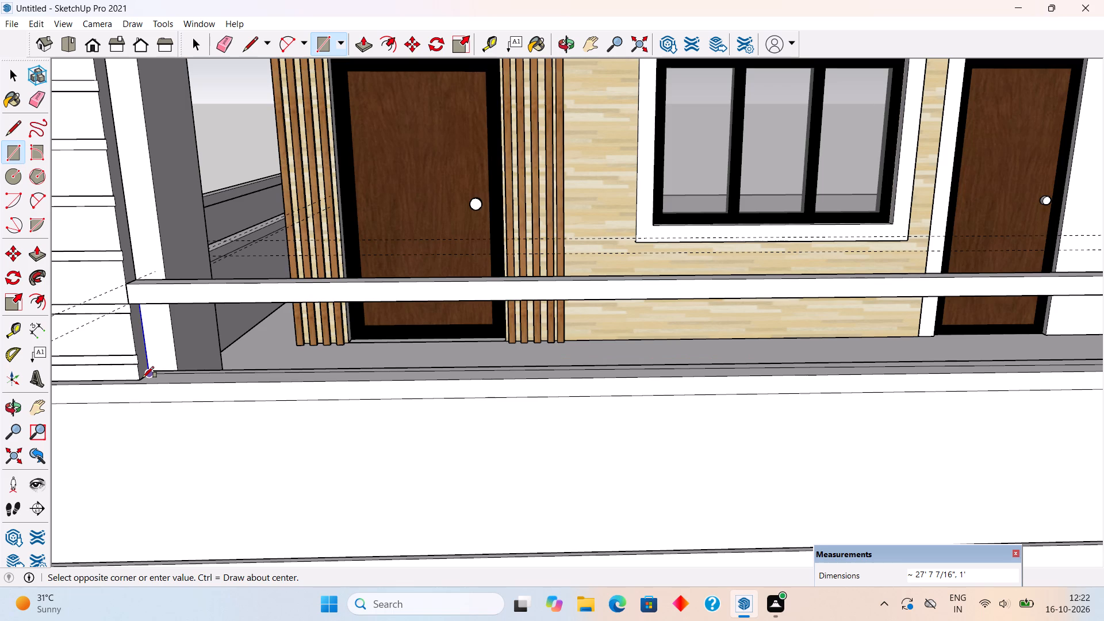
left_click(131, 305)
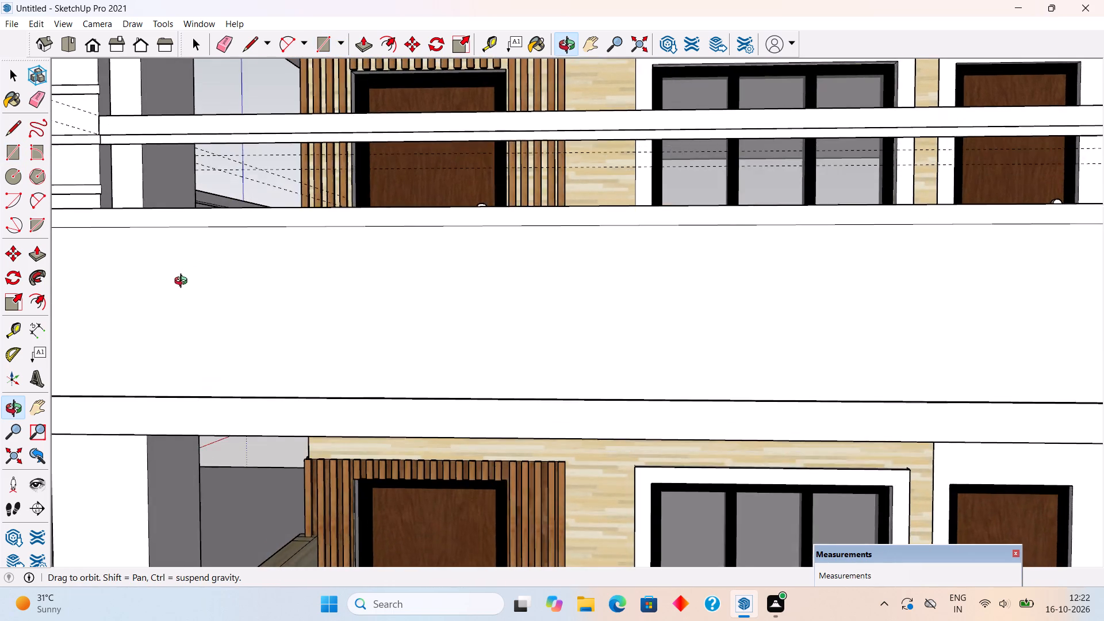
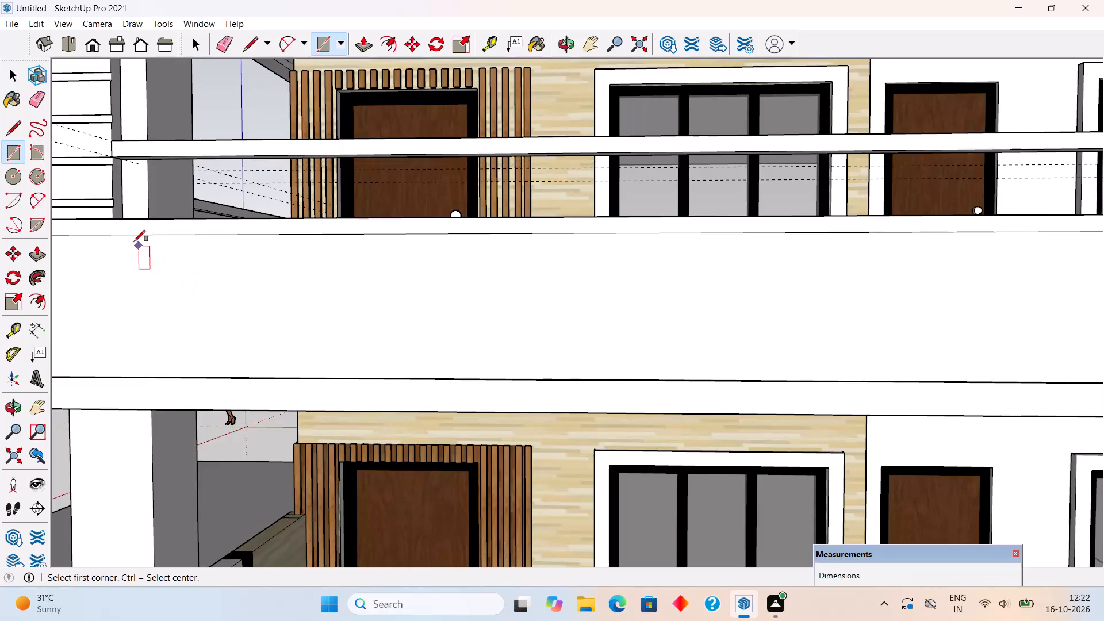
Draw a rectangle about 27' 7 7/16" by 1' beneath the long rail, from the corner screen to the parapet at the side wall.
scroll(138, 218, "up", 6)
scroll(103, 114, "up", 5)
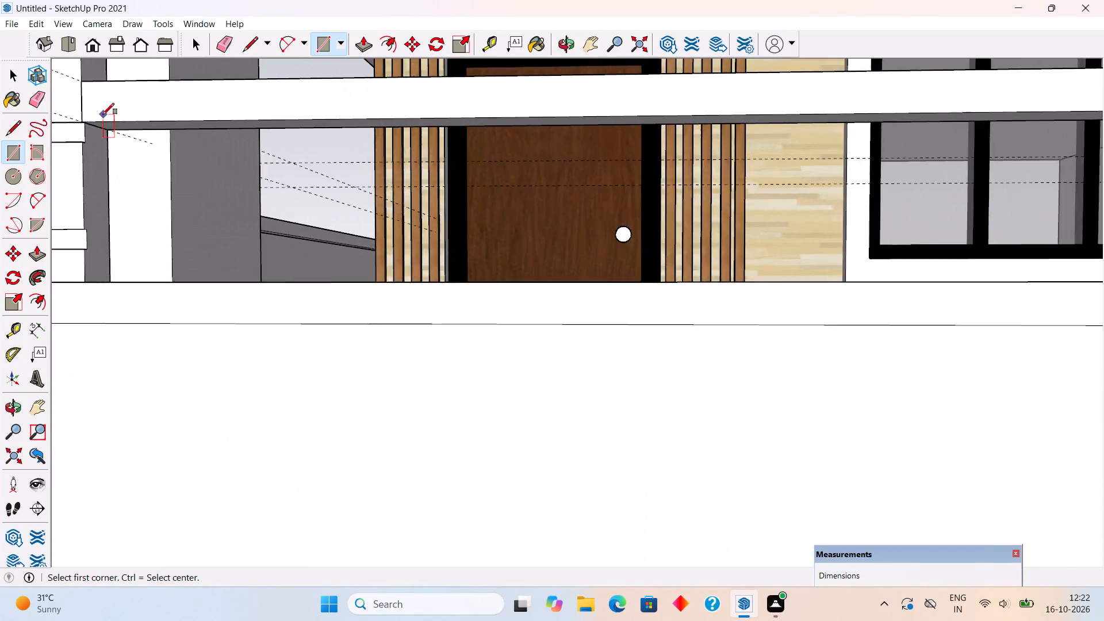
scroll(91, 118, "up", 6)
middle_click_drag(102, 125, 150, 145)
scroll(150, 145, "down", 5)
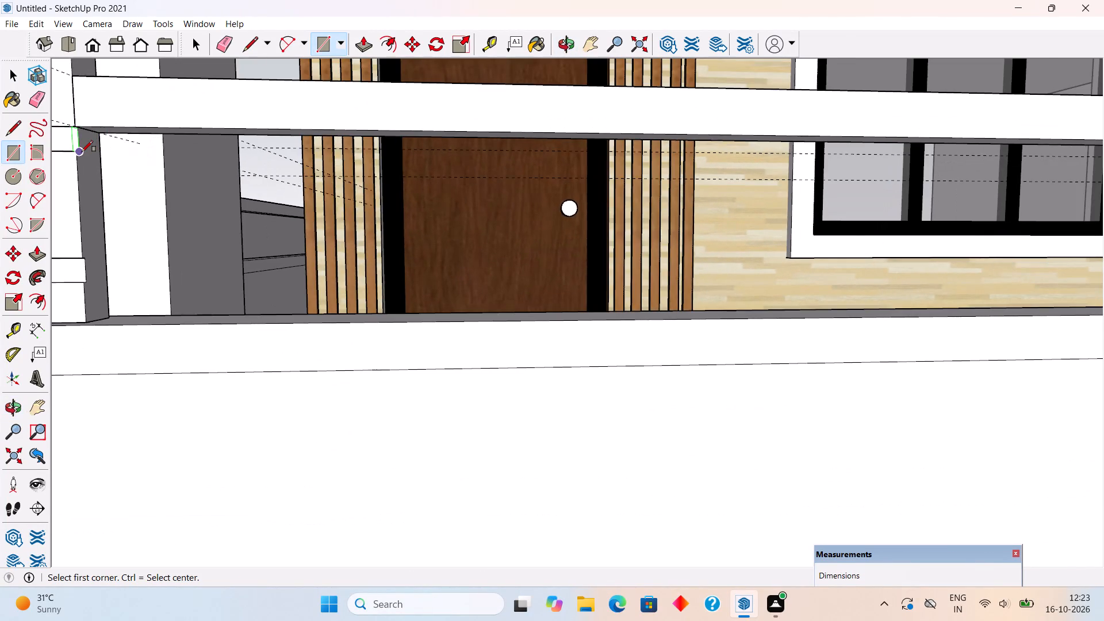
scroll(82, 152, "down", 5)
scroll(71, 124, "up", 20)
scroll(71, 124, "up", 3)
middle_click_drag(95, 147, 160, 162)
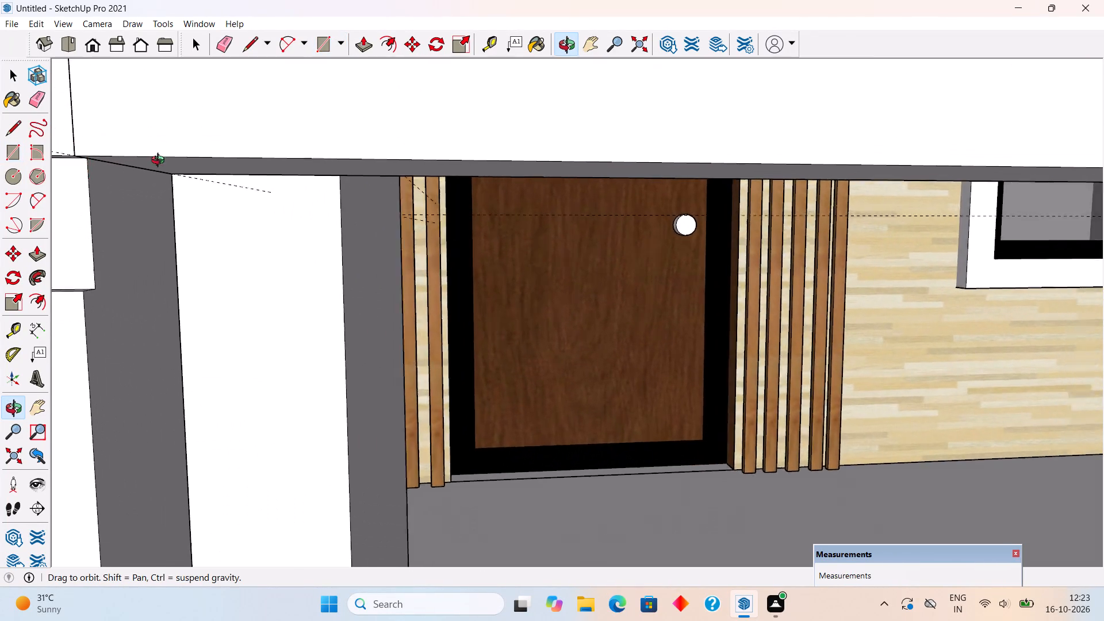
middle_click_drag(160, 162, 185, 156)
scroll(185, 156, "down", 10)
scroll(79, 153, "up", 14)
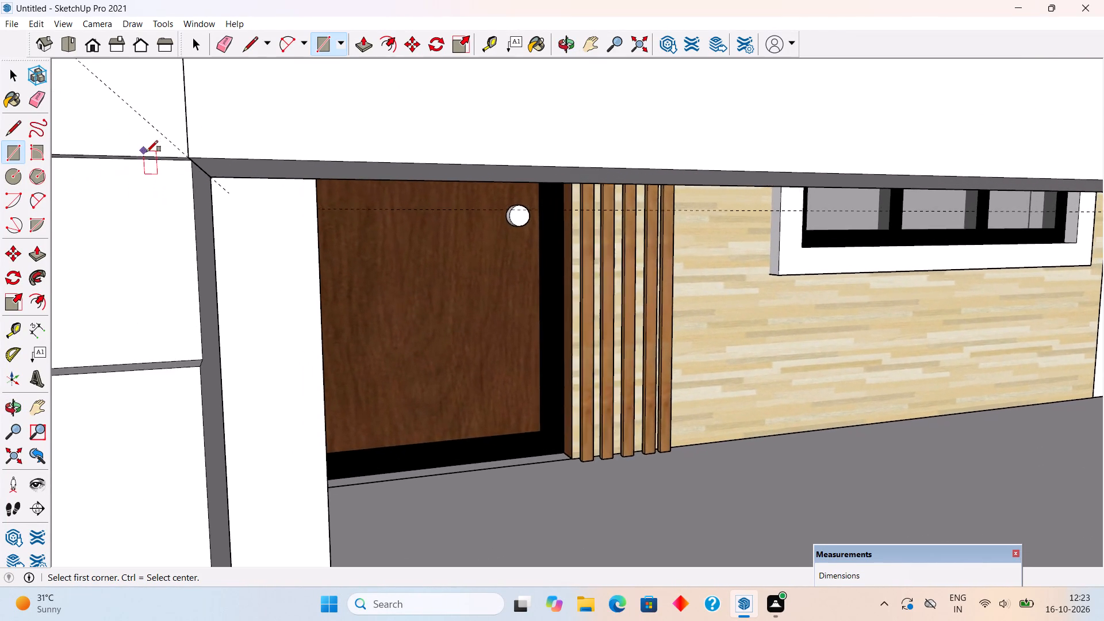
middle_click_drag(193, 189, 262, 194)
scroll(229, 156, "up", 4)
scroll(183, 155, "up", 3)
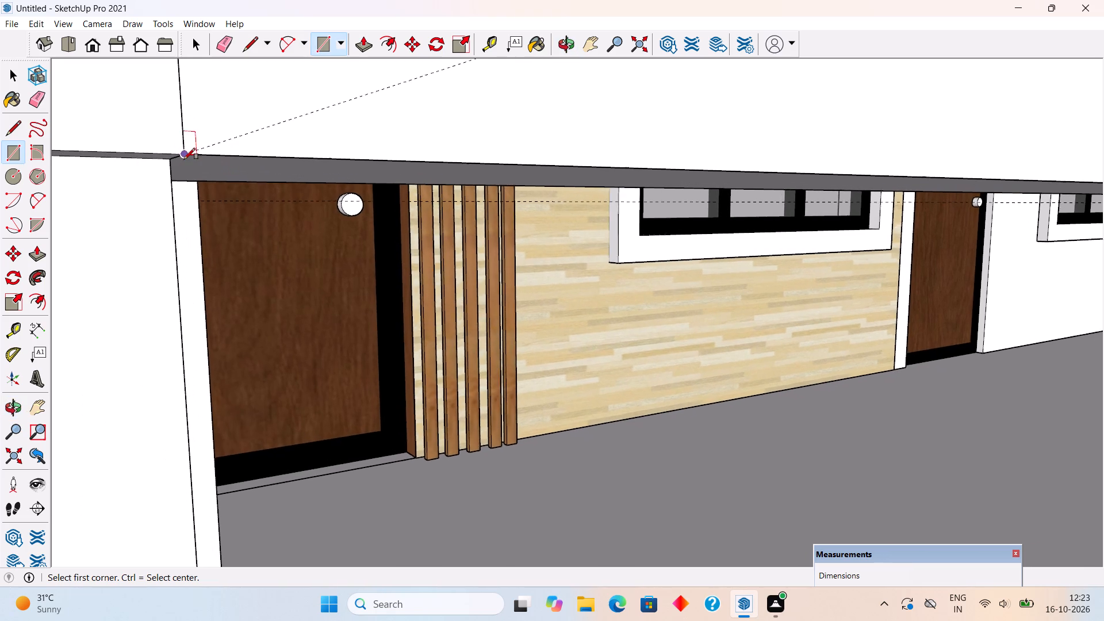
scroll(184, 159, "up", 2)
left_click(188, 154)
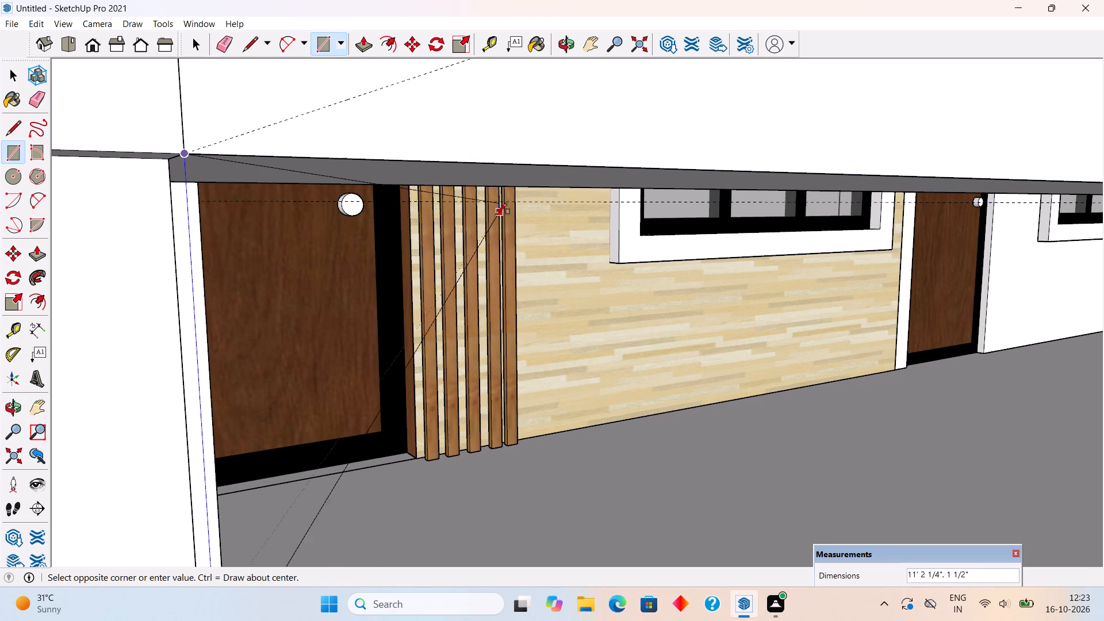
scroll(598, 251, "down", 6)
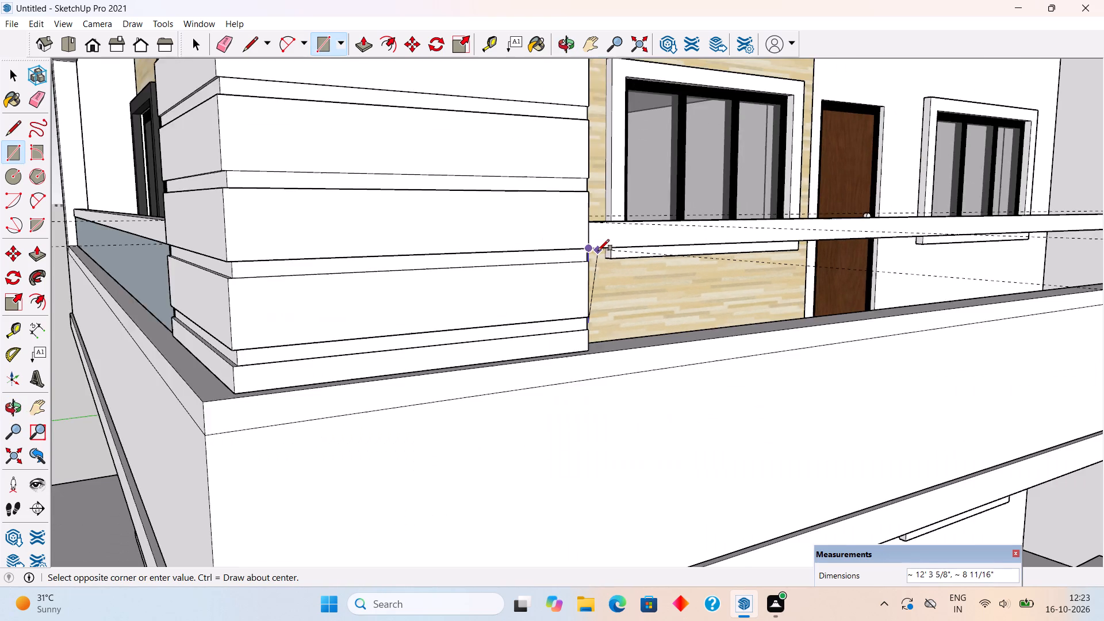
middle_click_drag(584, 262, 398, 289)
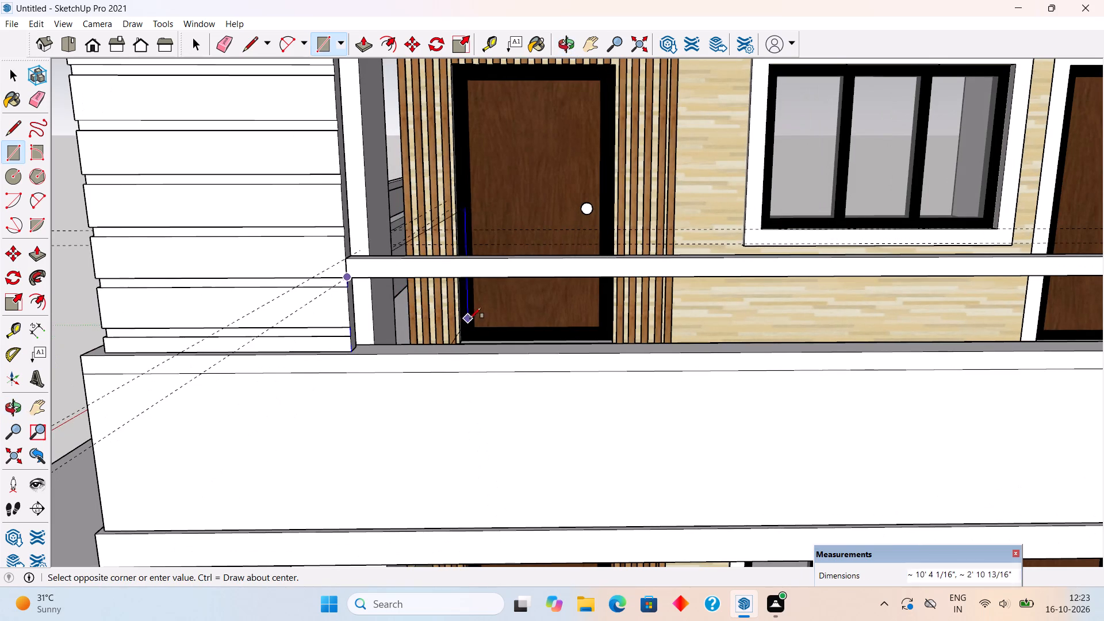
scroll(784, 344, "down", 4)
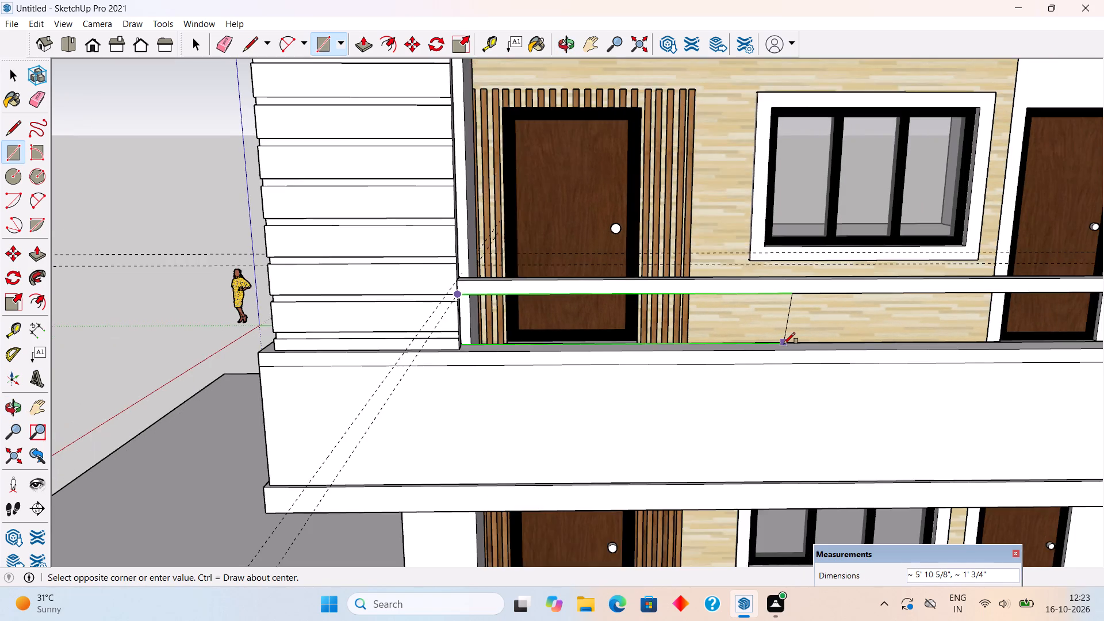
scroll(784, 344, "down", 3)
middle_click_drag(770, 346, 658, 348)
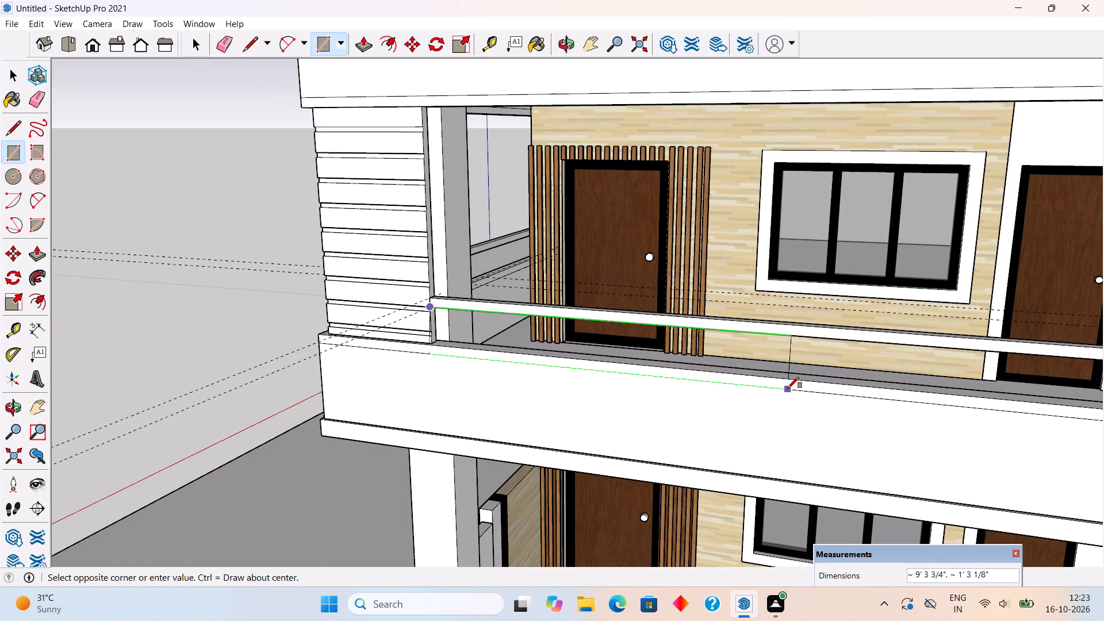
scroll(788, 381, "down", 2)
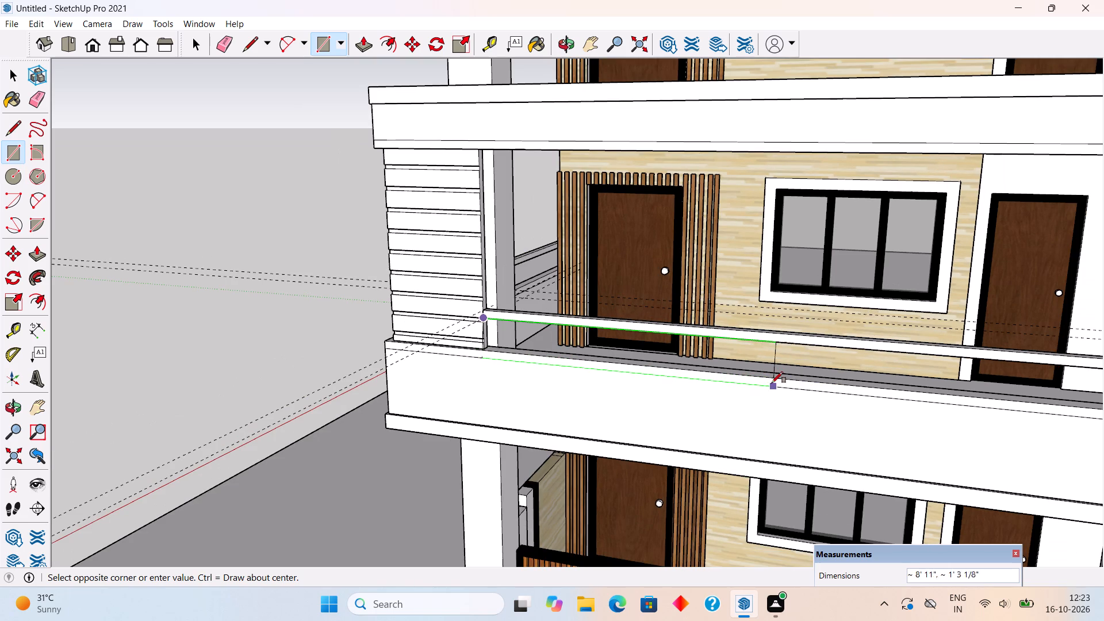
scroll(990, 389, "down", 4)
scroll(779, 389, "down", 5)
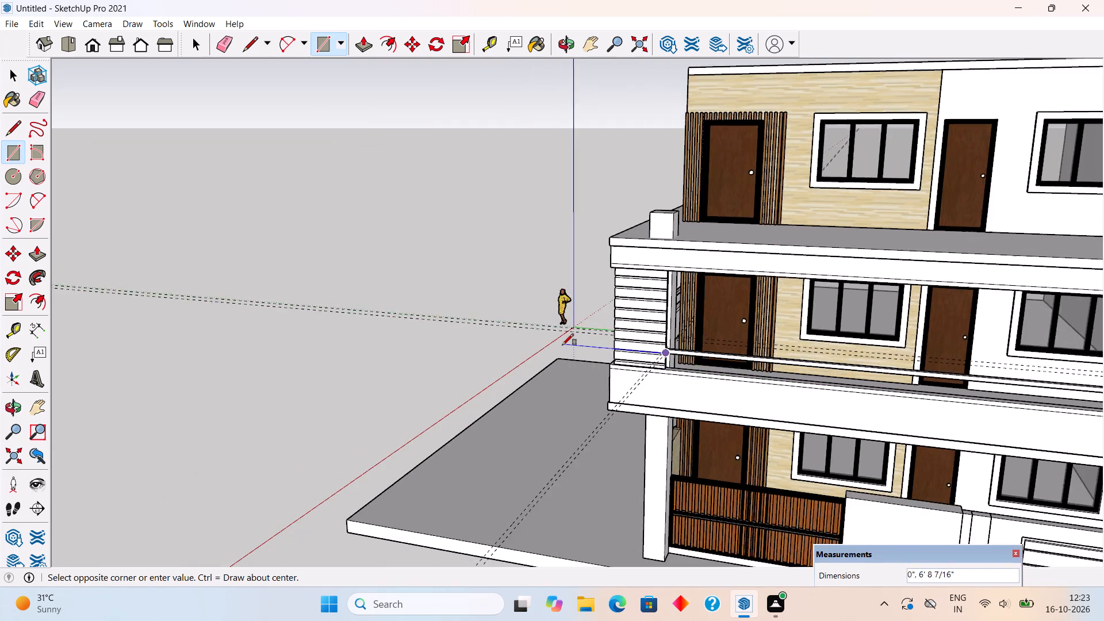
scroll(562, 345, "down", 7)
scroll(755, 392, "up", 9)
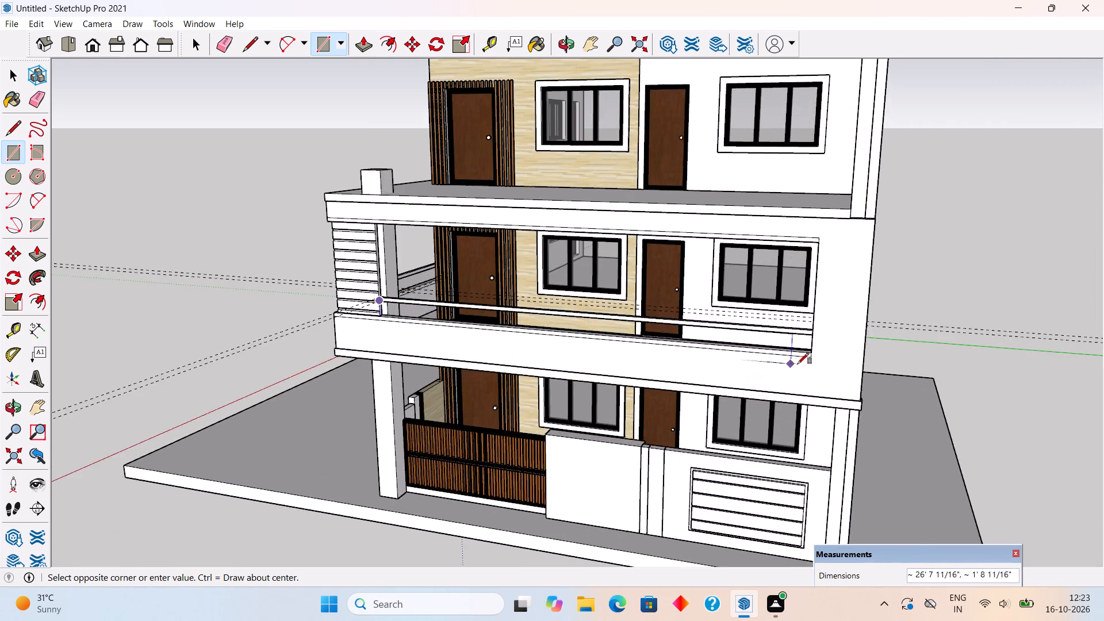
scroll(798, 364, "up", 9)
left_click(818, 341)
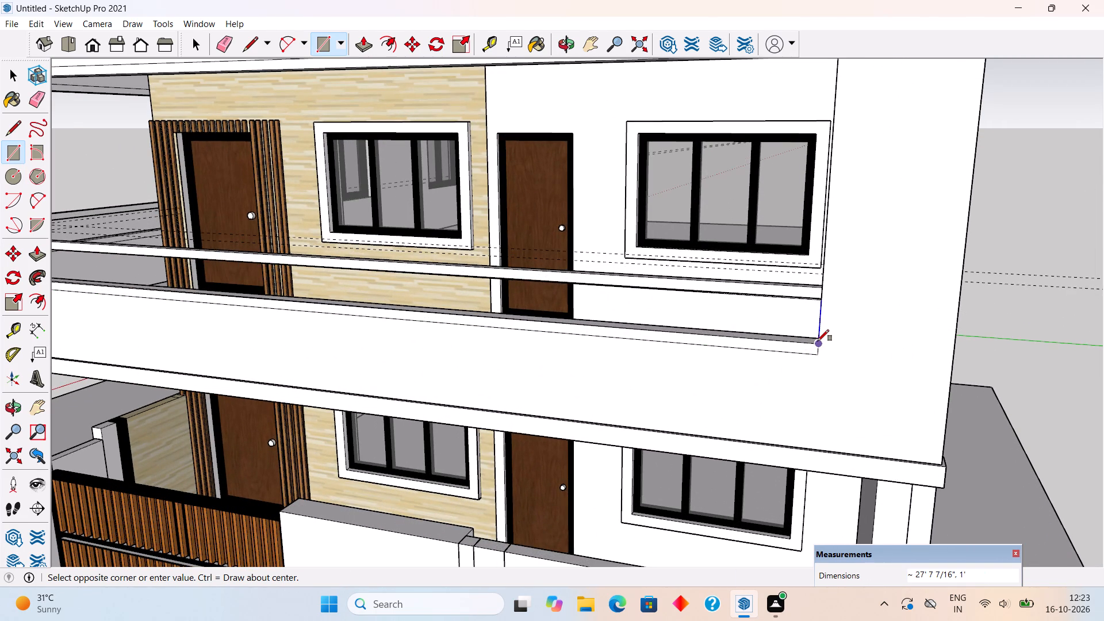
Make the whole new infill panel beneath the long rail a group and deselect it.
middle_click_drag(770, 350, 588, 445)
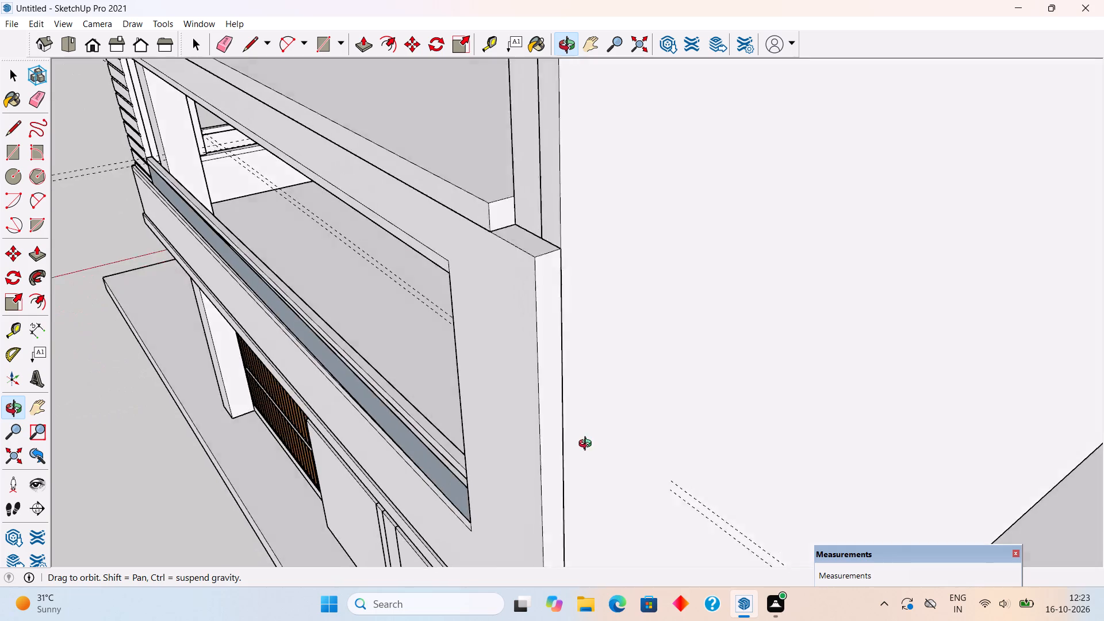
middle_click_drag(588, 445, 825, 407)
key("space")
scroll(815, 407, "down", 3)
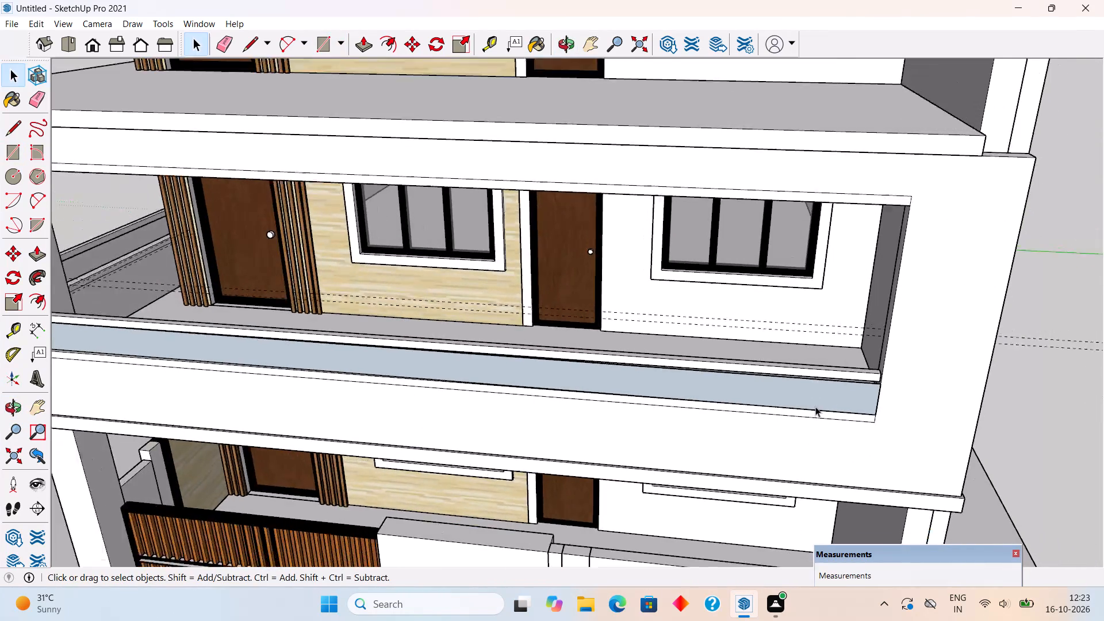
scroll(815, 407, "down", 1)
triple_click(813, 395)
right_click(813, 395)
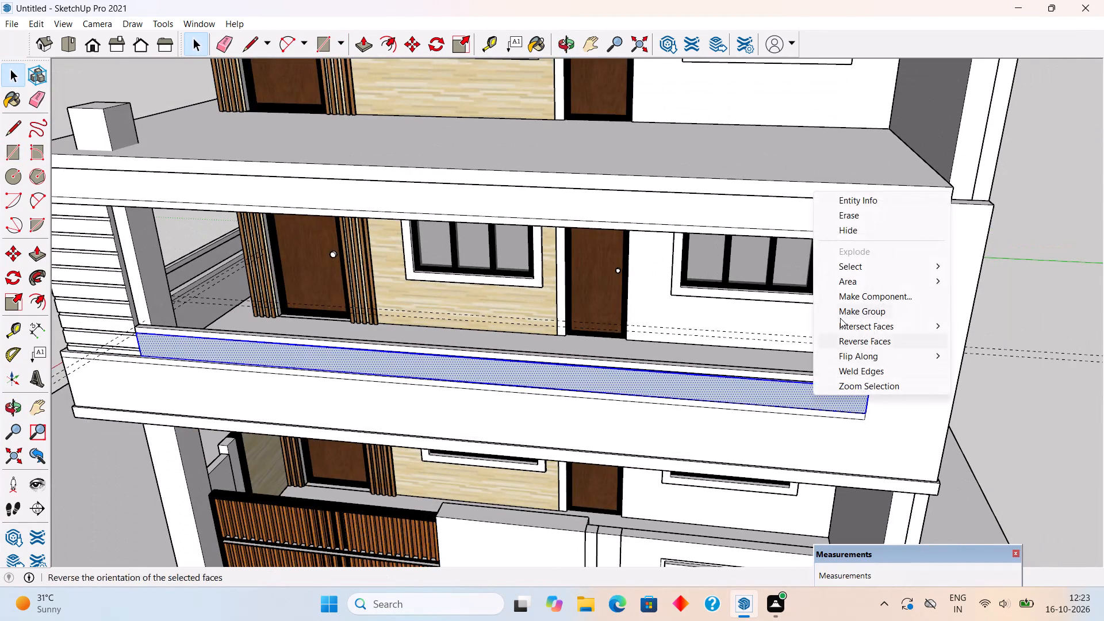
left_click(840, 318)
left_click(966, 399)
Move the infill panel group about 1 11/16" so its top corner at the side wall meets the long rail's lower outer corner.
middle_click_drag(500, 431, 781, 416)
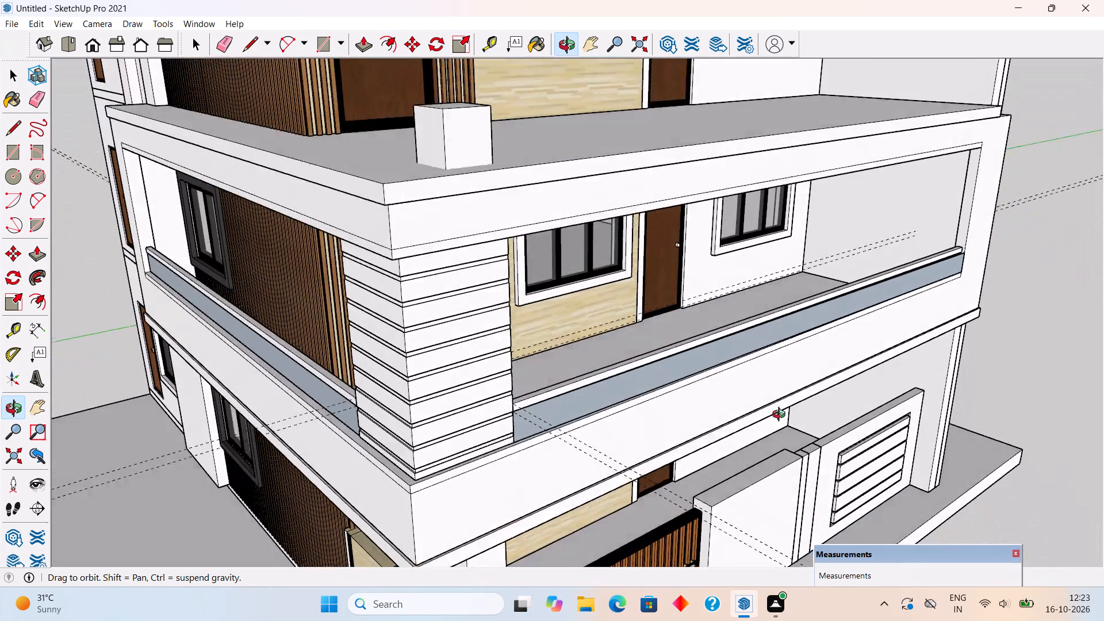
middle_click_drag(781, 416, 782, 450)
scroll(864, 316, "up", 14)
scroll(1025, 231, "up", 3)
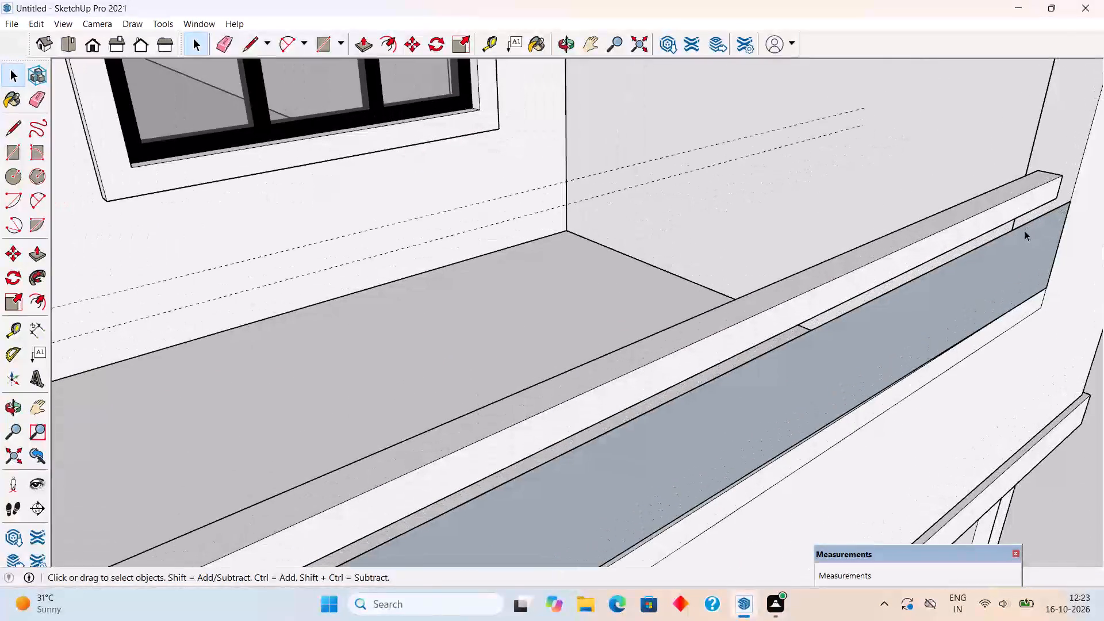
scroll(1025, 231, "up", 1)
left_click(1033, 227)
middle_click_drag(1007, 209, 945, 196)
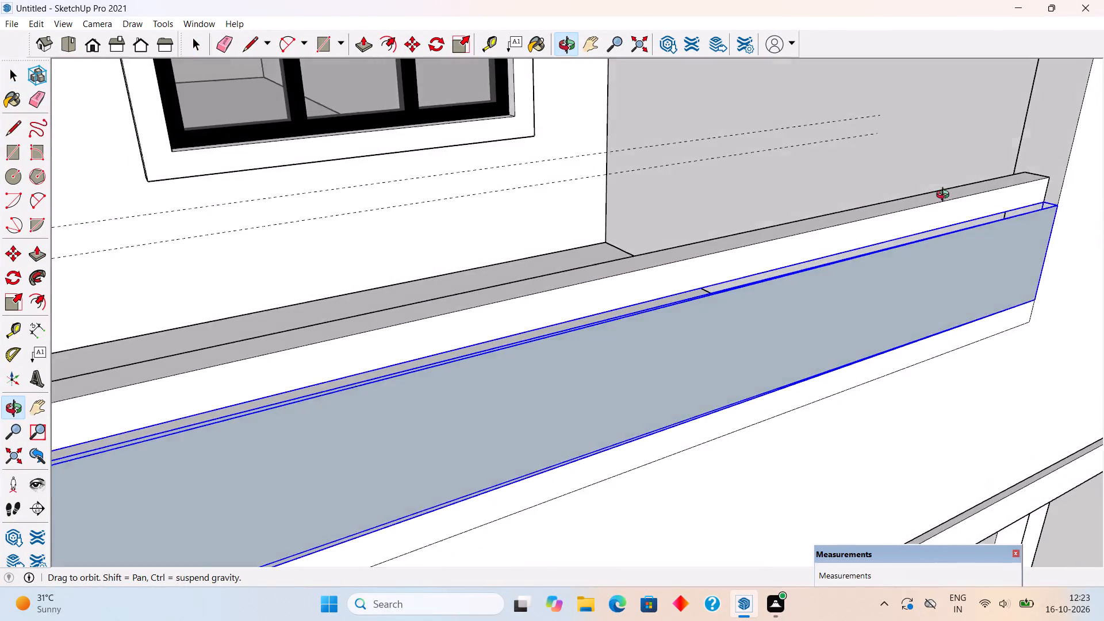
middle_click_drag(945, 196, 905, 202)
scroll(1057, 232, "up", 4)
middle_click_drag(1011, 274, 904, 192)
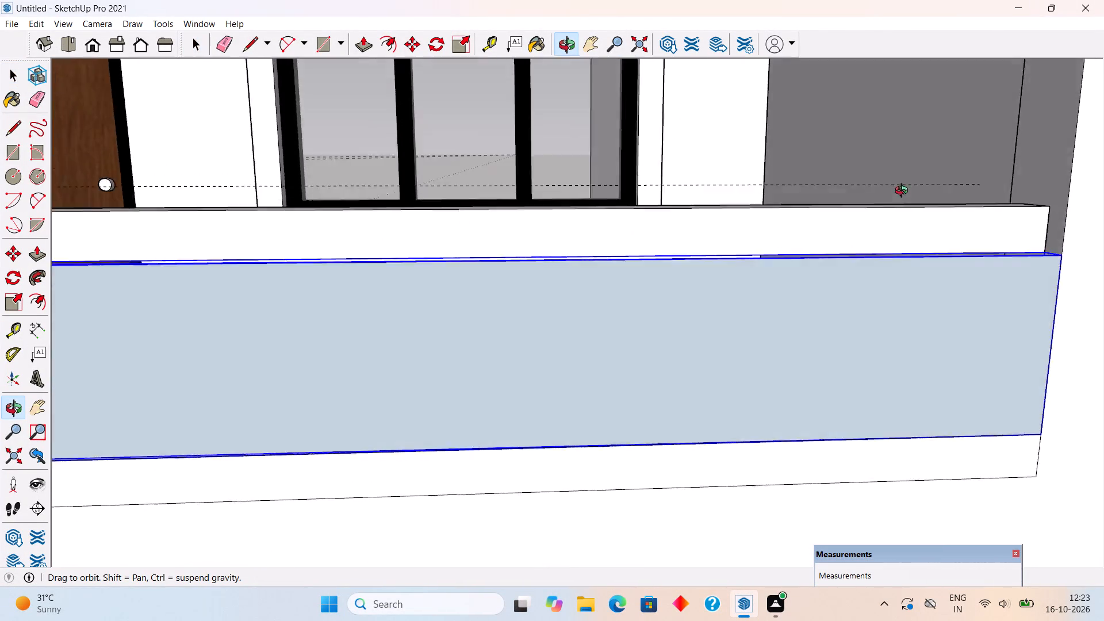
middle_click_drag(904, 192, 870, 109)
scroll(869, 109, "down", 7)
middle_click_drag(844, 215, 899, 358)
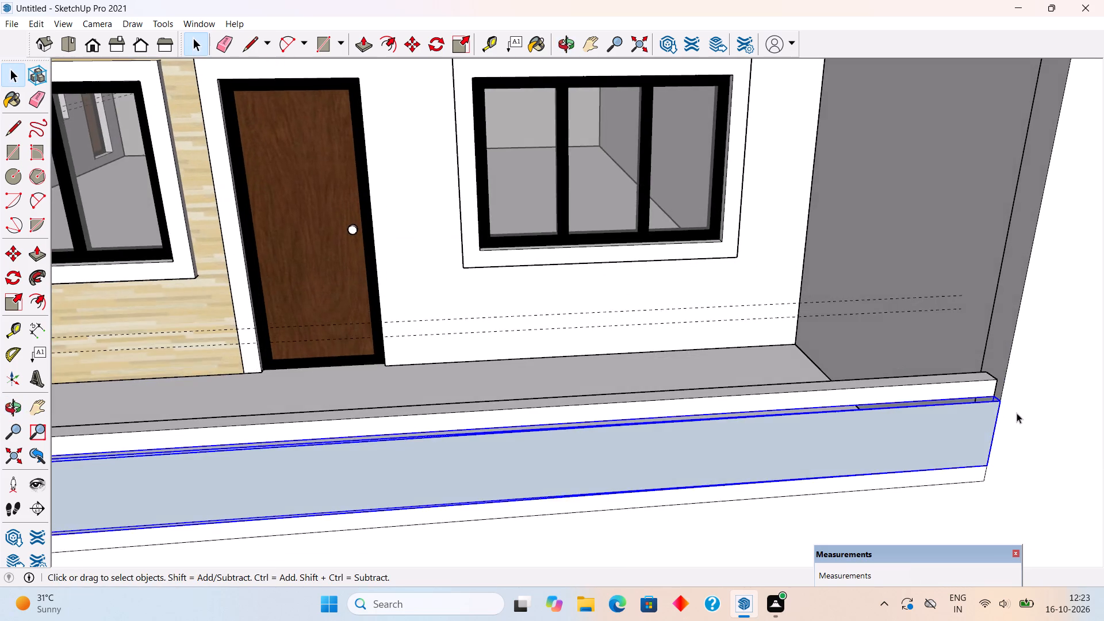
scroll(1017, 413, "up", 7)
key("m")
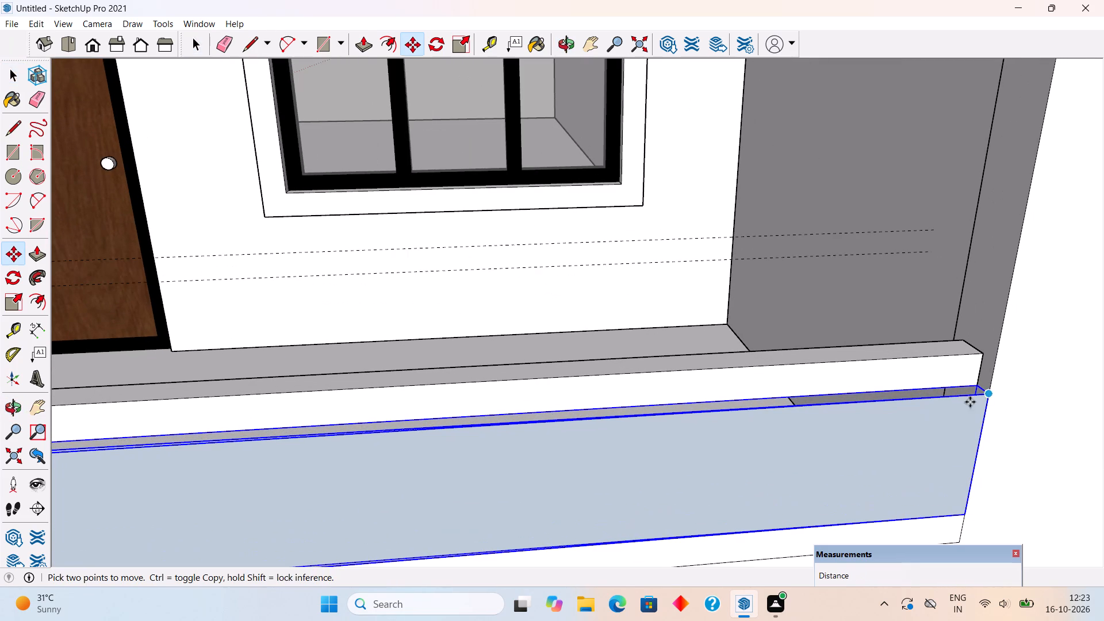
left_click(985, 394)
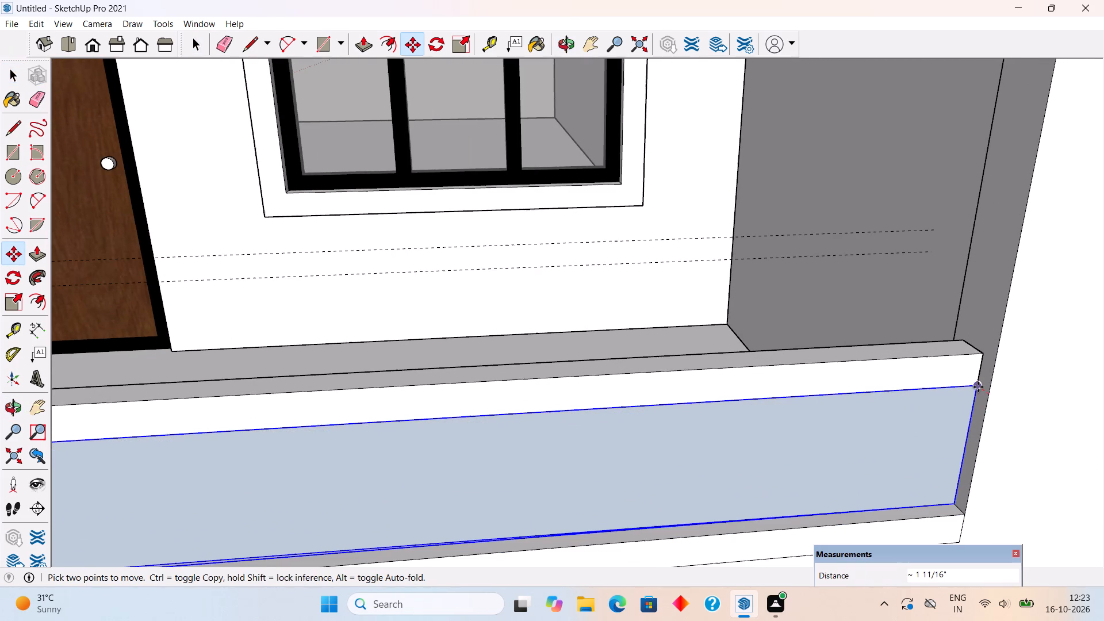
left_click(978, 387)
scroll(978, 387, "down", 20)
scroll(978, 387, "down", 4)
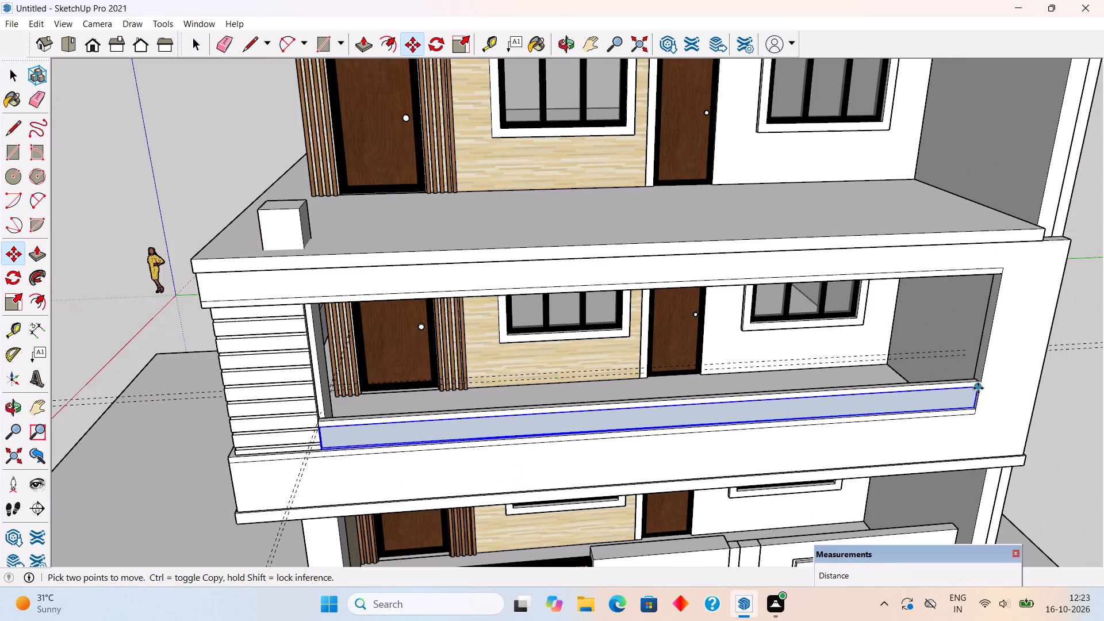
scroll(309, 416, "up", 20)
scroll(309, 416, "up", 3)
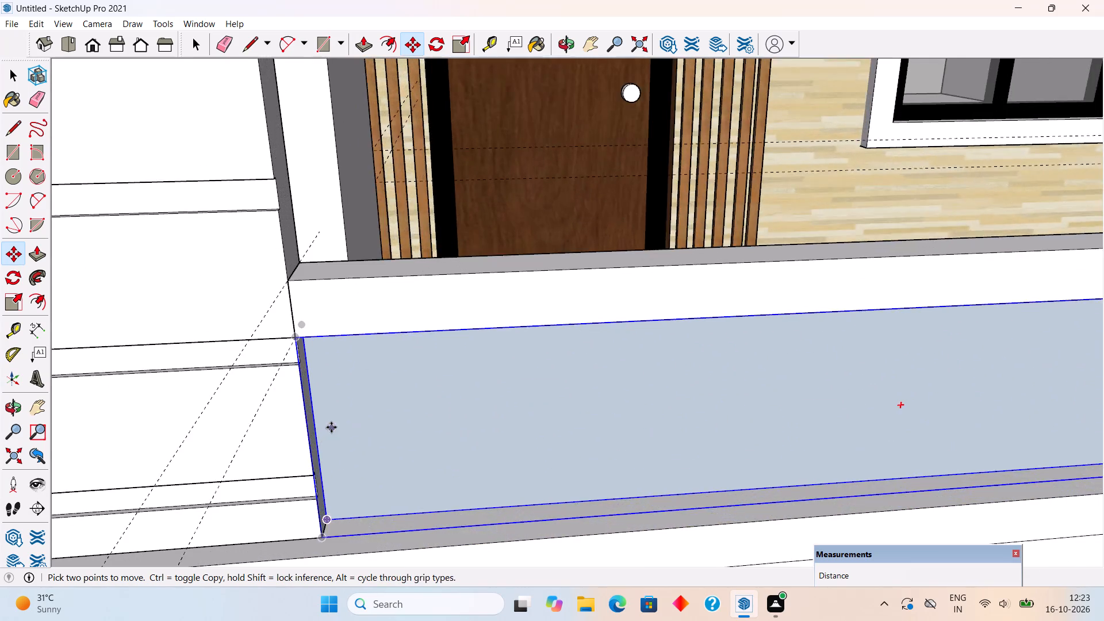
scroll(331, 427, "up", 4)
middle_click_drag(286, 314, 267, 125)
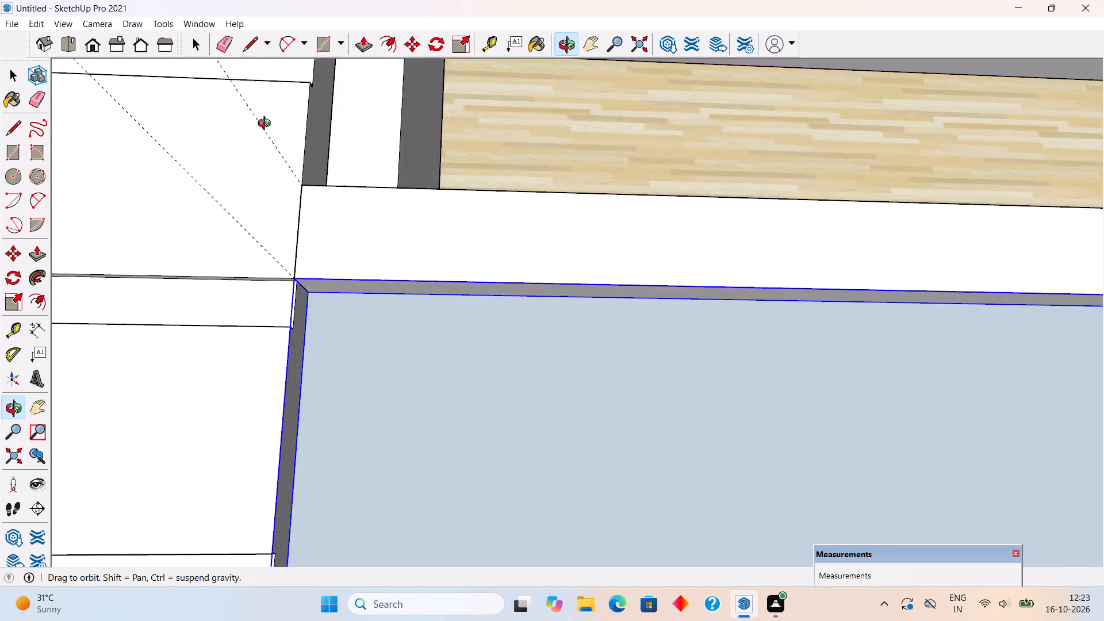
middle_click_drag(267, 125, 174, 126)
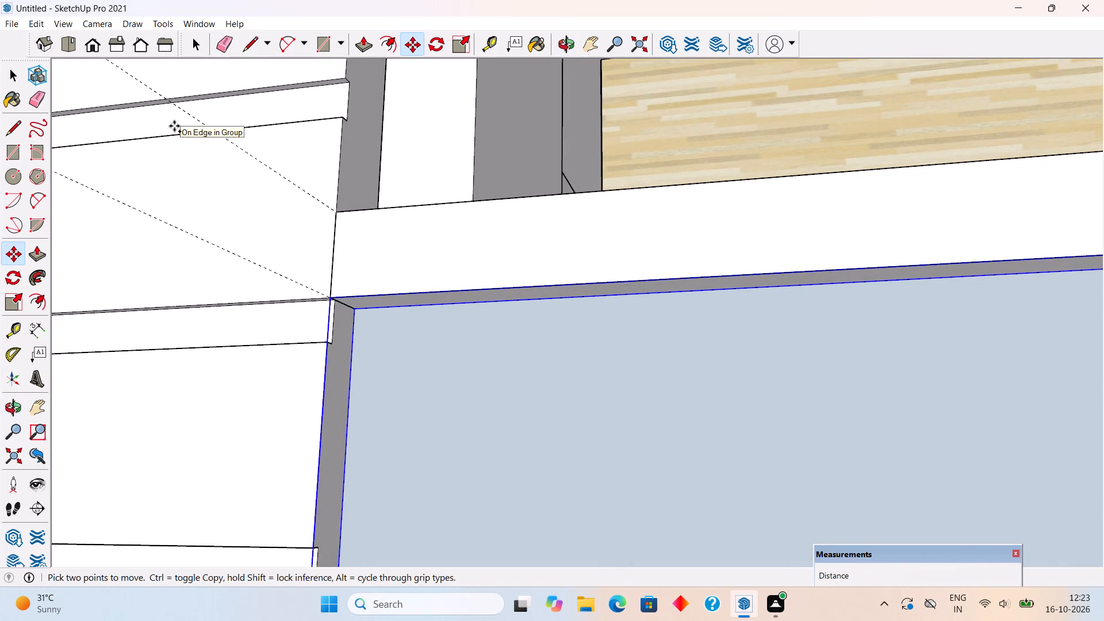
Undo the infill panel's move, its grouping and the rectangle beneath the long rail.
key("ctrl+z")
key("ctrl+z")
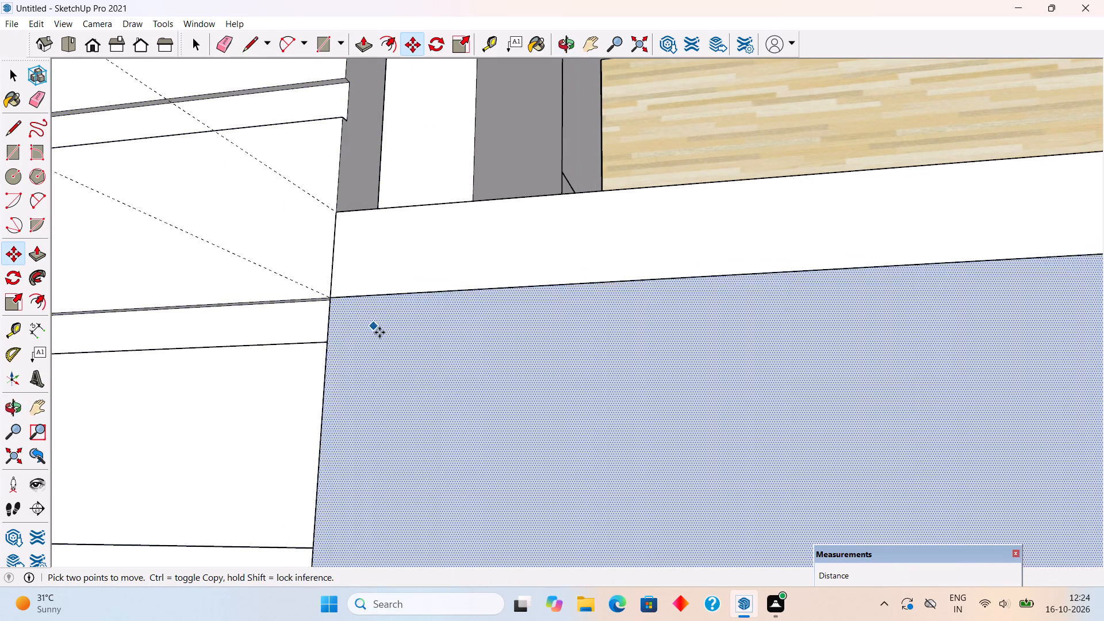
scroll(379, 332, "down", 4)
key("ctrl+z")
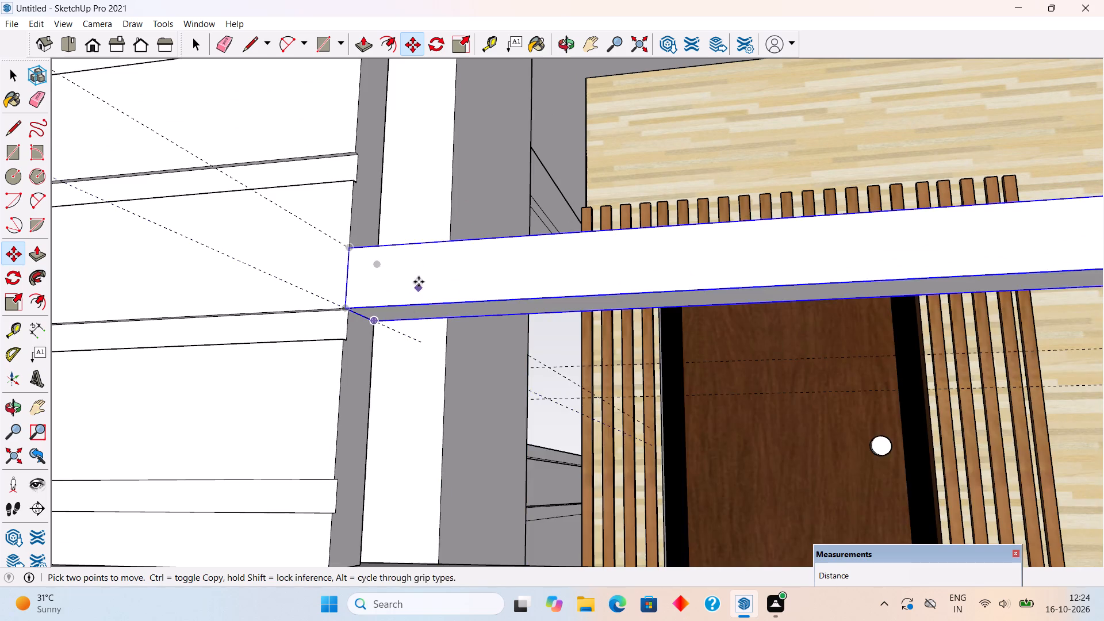
Place a guide 1.5" in from the outer edge along the underside of the long rail.
middle_click_drag(410, 239, 401, 184)
key("space")
scroll(354, 210, "up", 10)
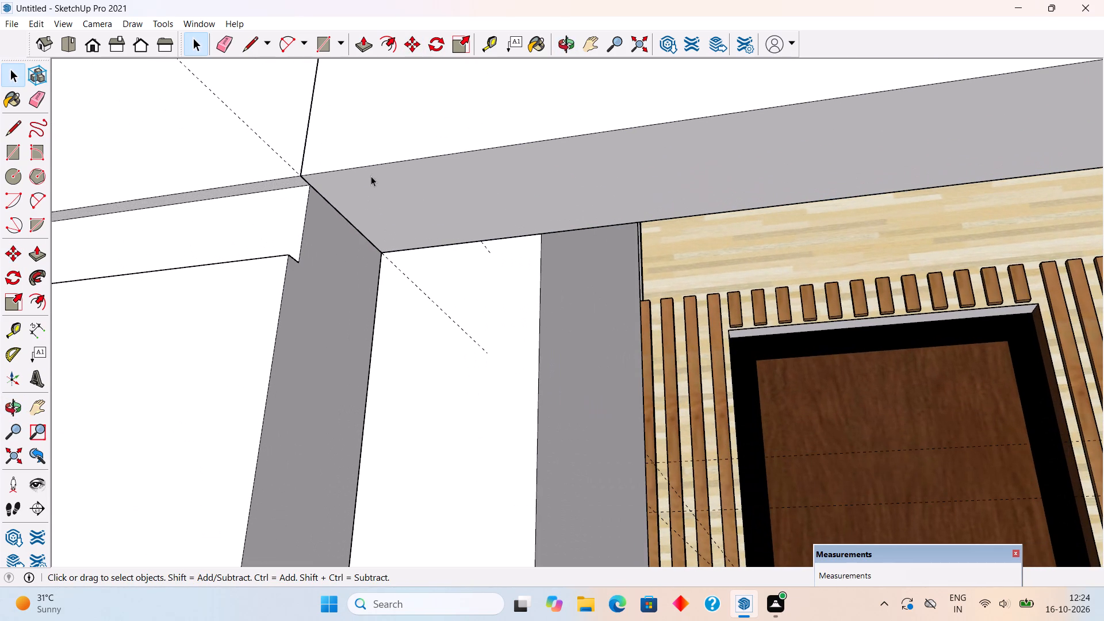
key("t")
left_click(396, 163)
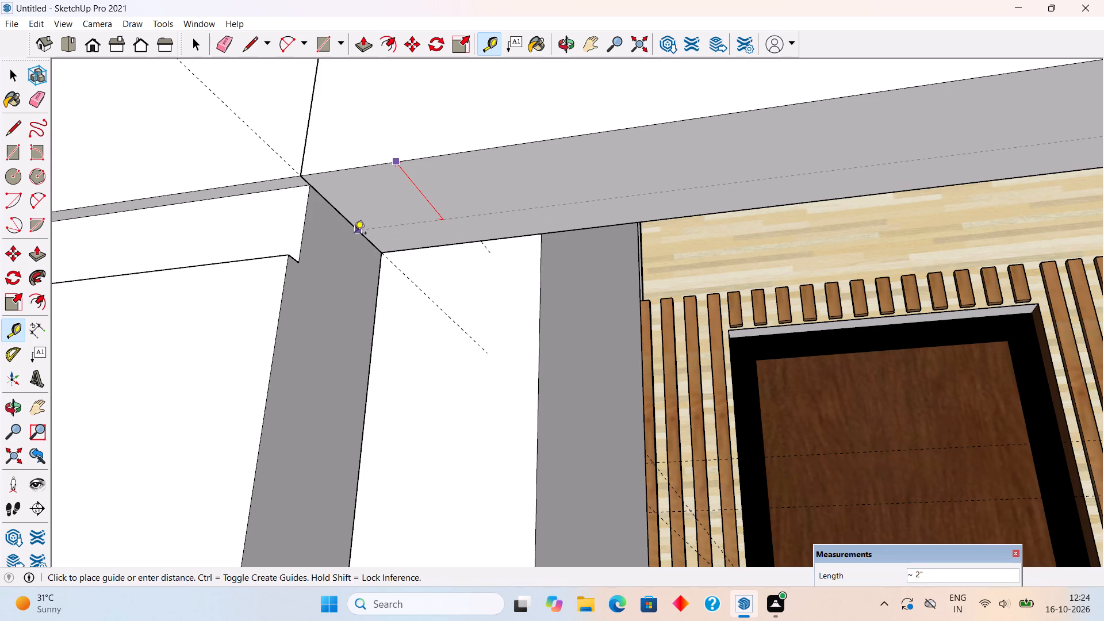
type("1.5")
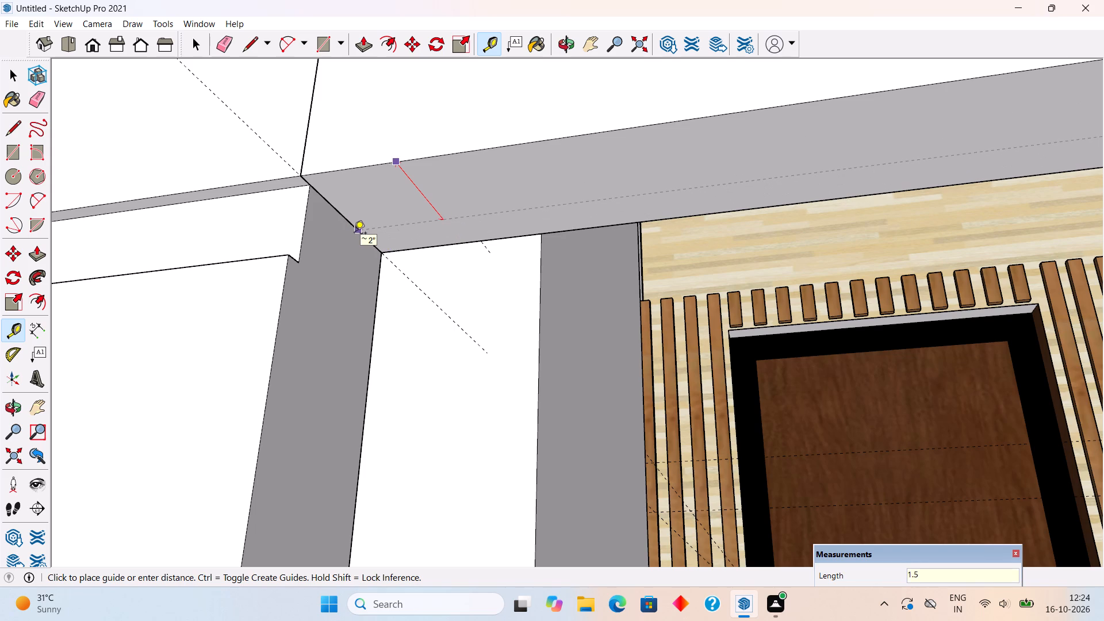
key("shift+quotedbl")
key("Return")
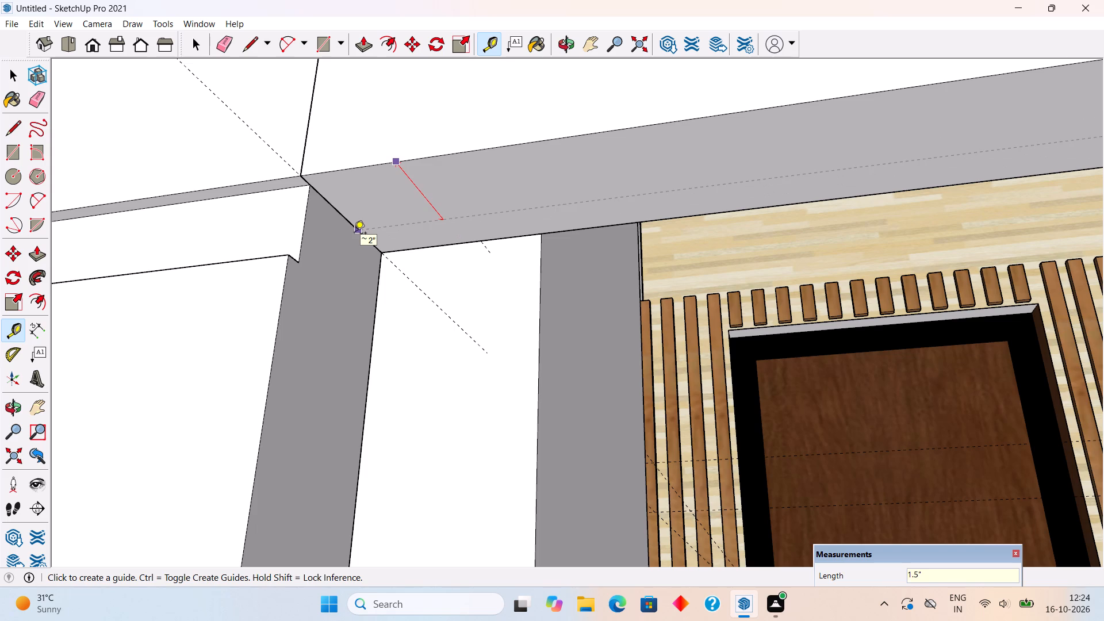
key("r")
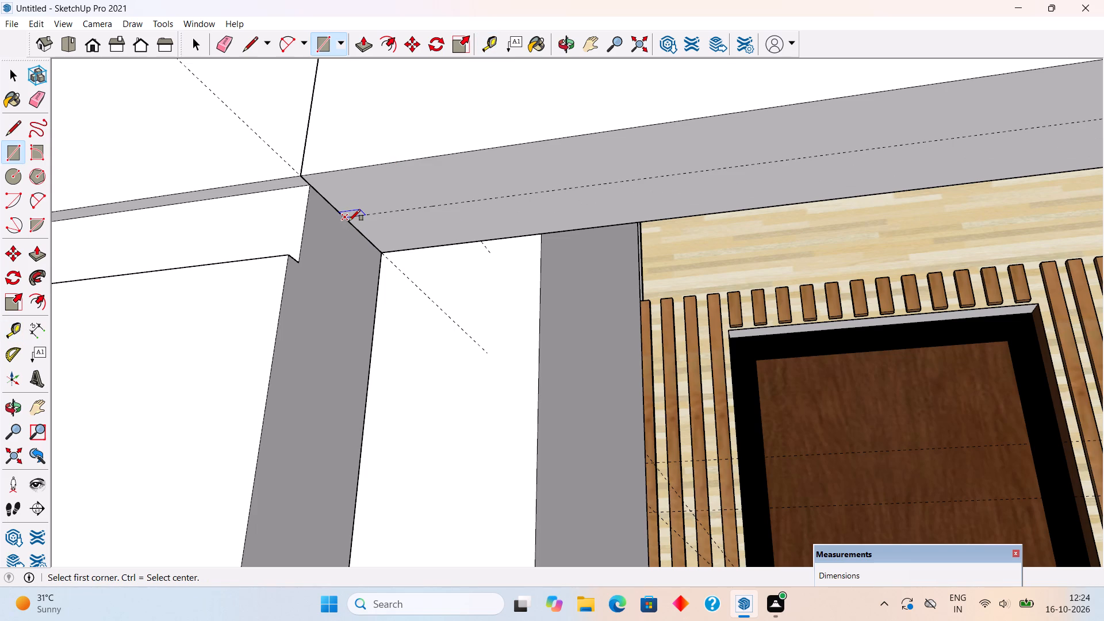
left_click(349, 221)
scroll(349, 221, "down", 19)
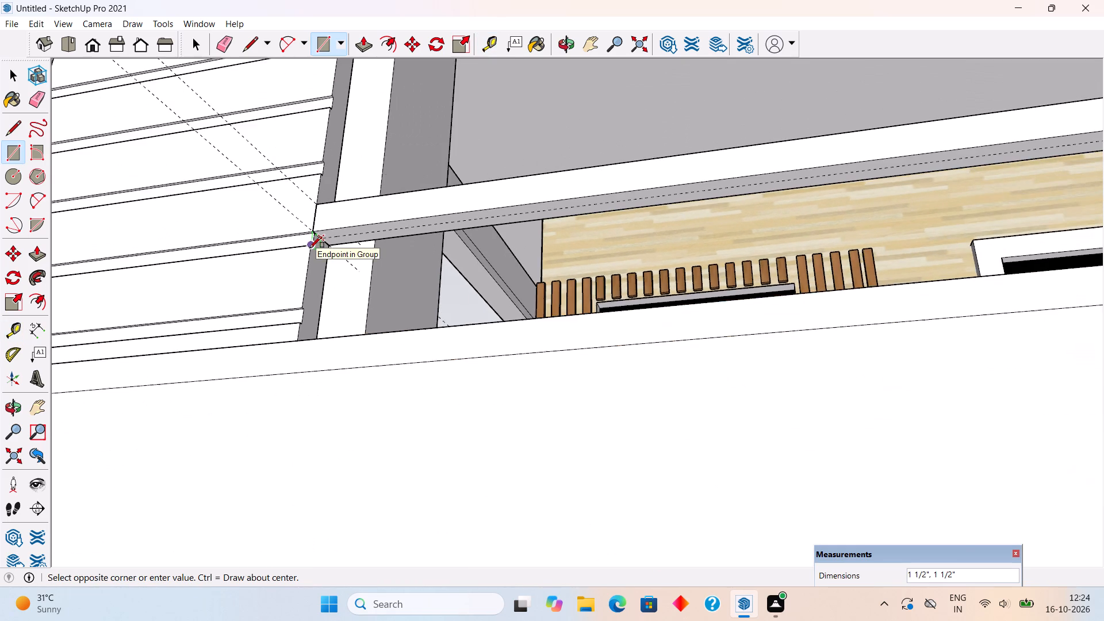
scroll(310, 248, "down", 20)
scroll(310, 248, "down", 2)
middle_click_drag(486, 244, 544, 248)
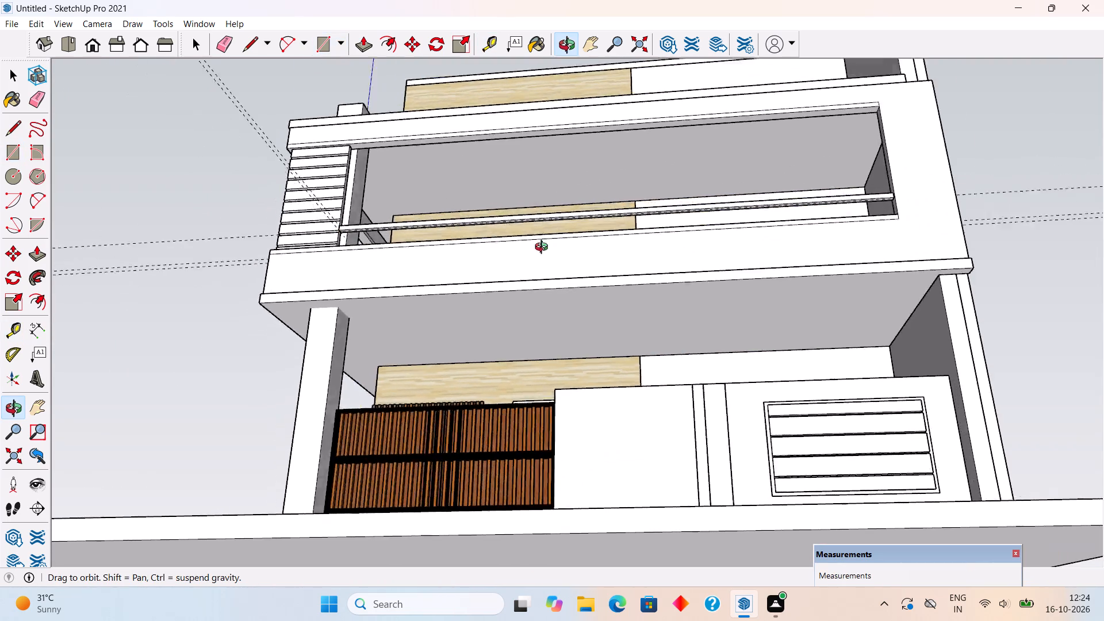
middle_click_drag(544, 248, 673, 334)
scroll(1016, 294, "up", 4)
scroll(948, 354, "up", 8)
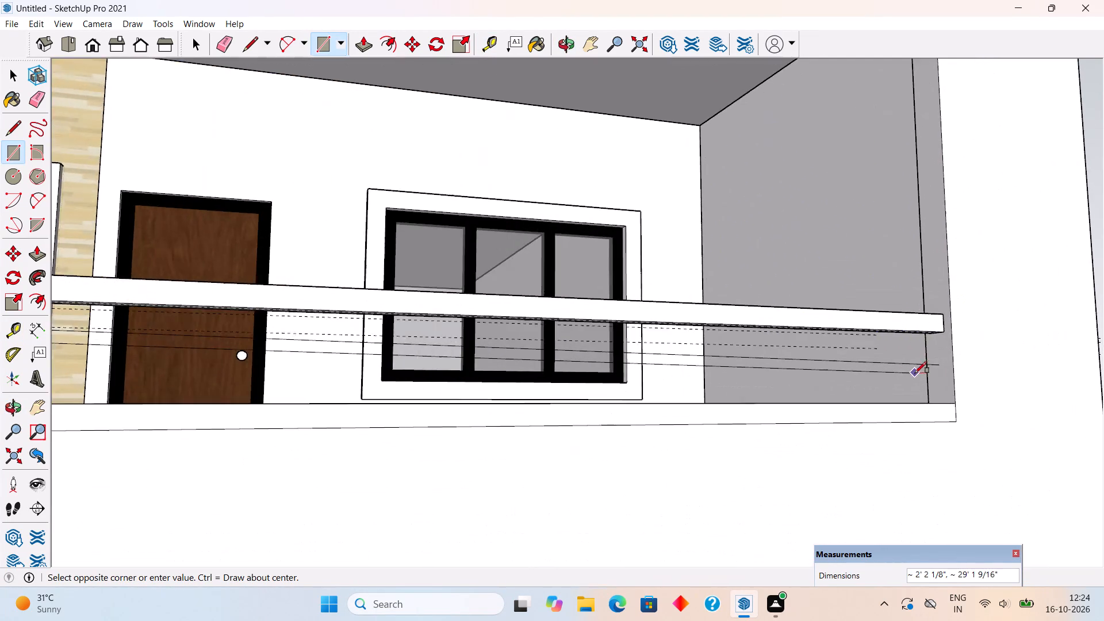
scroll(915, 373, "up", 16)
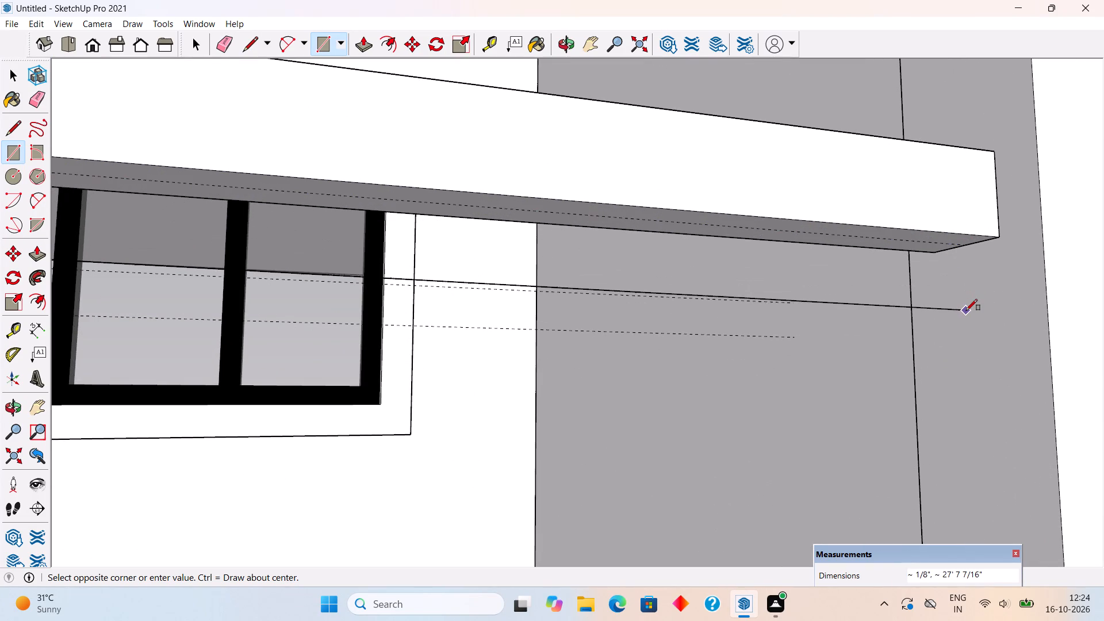
Place a vertical guide on the side wall about 3 3/16" from its outer edge, through the end of the rail's underside guide.
key("t")
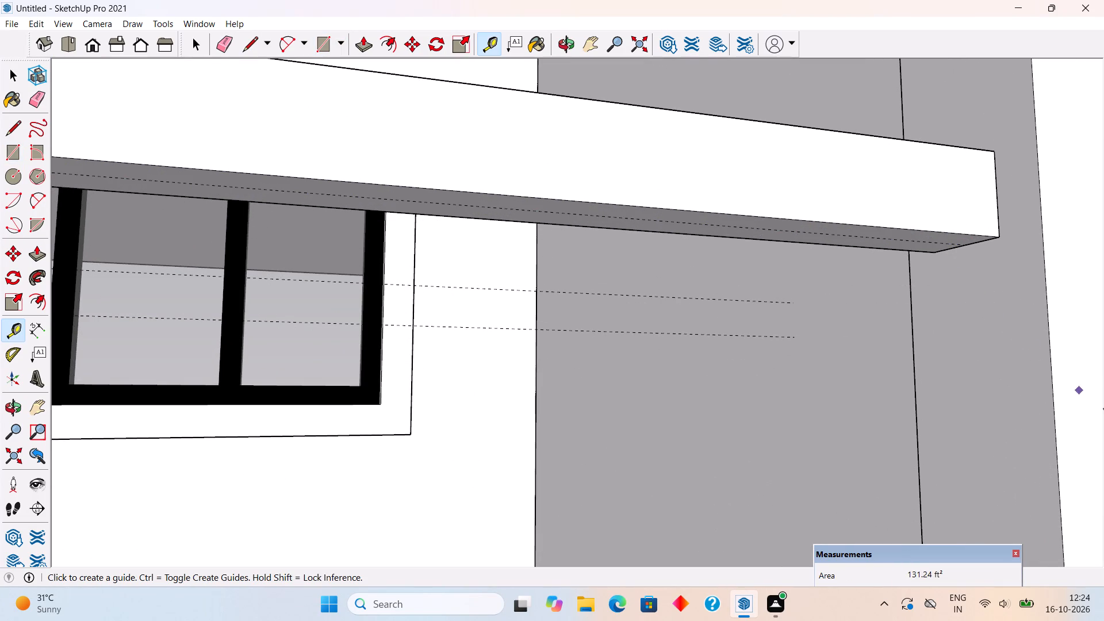
left_click(1056, 397)
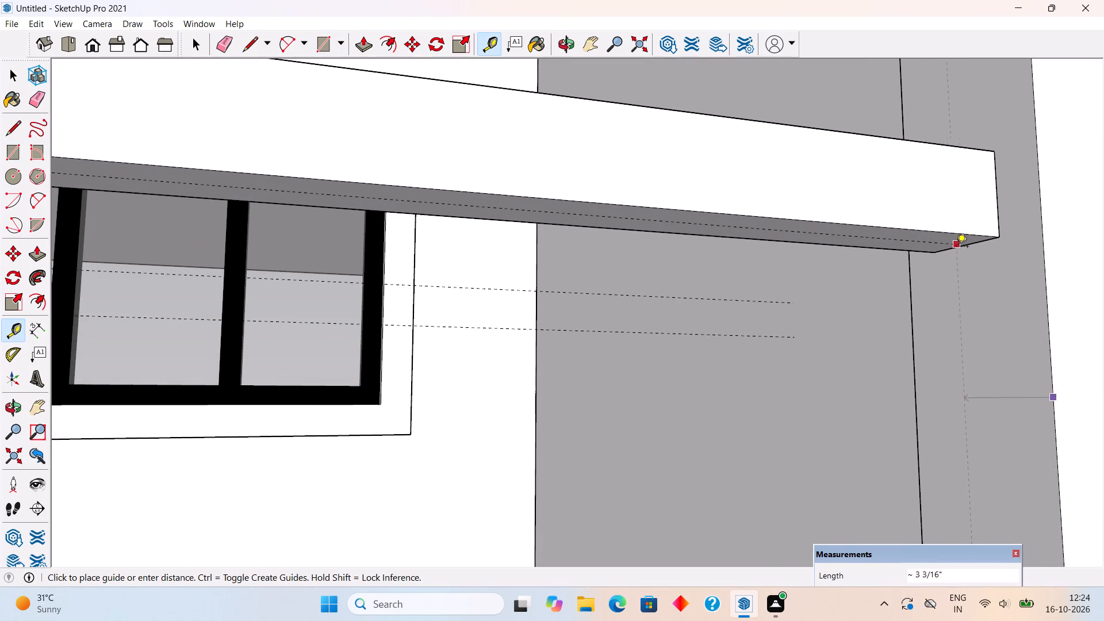
scroll(960, 247, "up", 8)
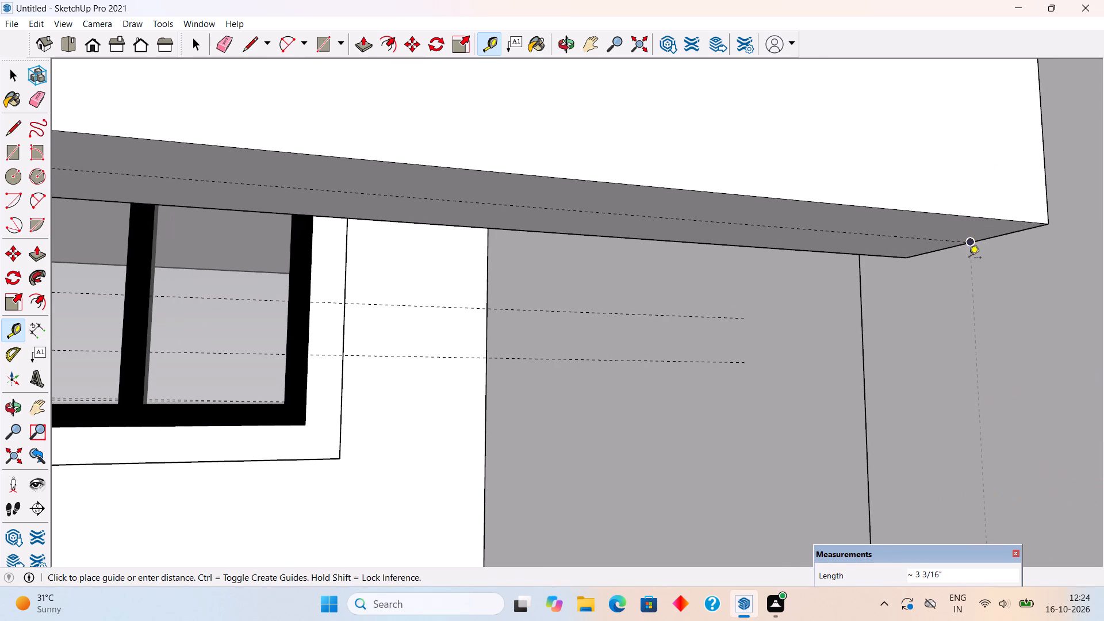
left_click(969, 259)
scroll(969, 274, "down", 11)
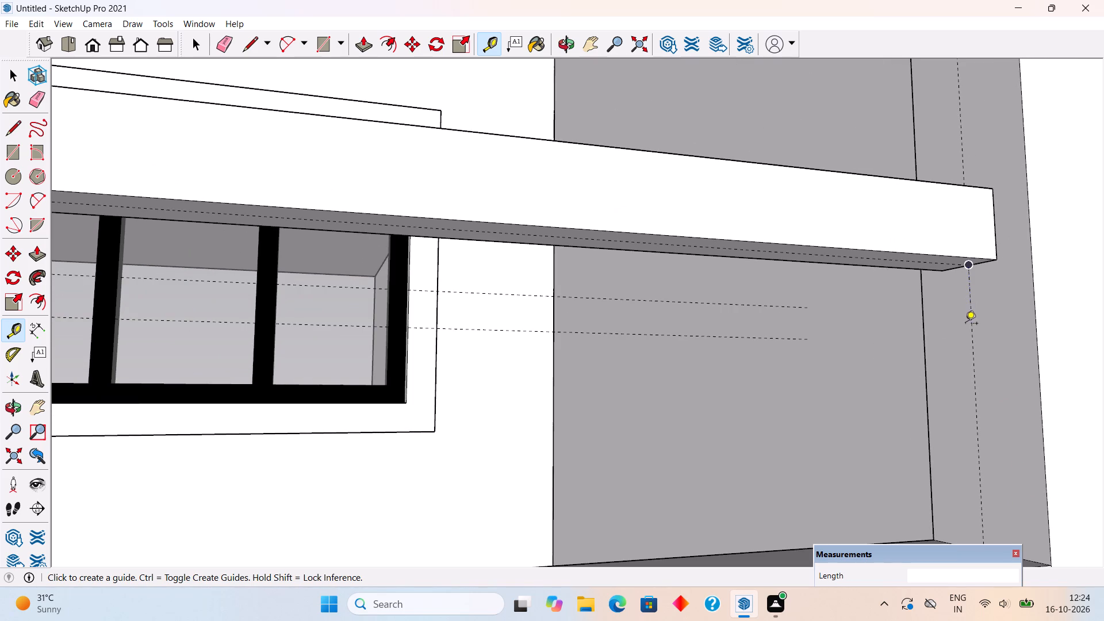
Draw a vertical rectangle about 27' 7 7/16" by 1' beneath the long rail, from its underside guide at the corner screen to the parapet at the side wall.
key("space")
key("r")
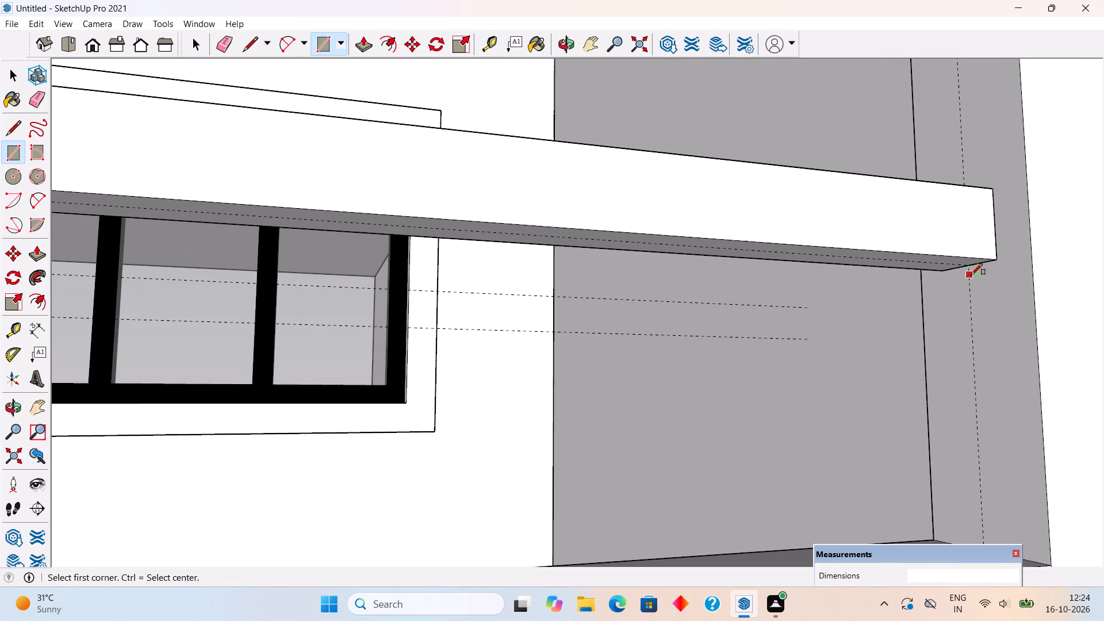
scroll(970, 279, "down", 6)
scroll(913, 351, "down", 8)
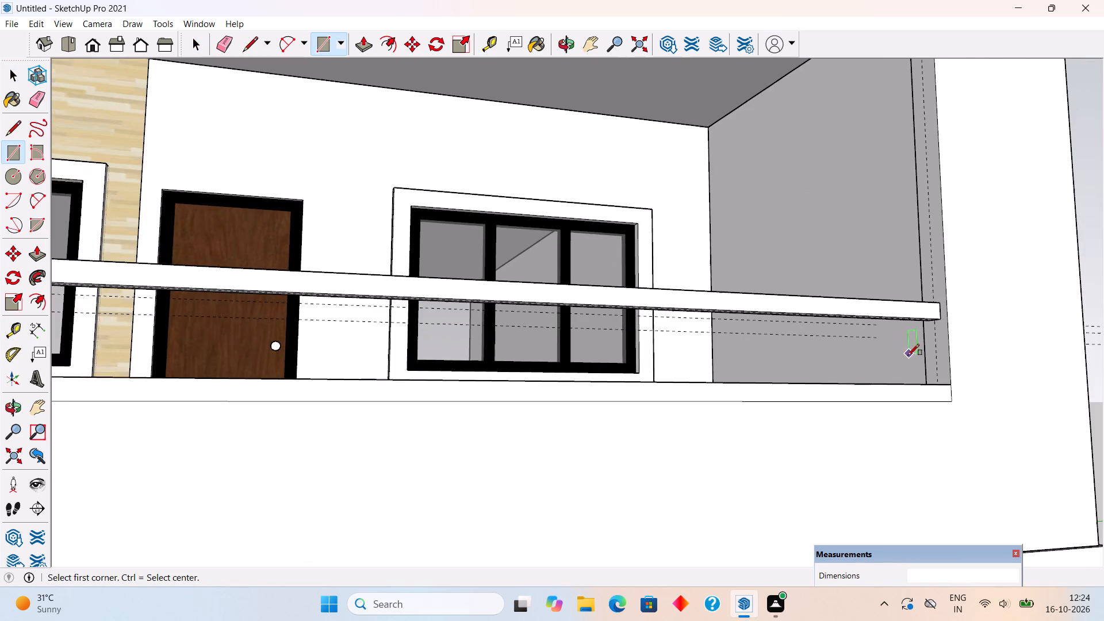
scroll(697, 415, "down", 17)
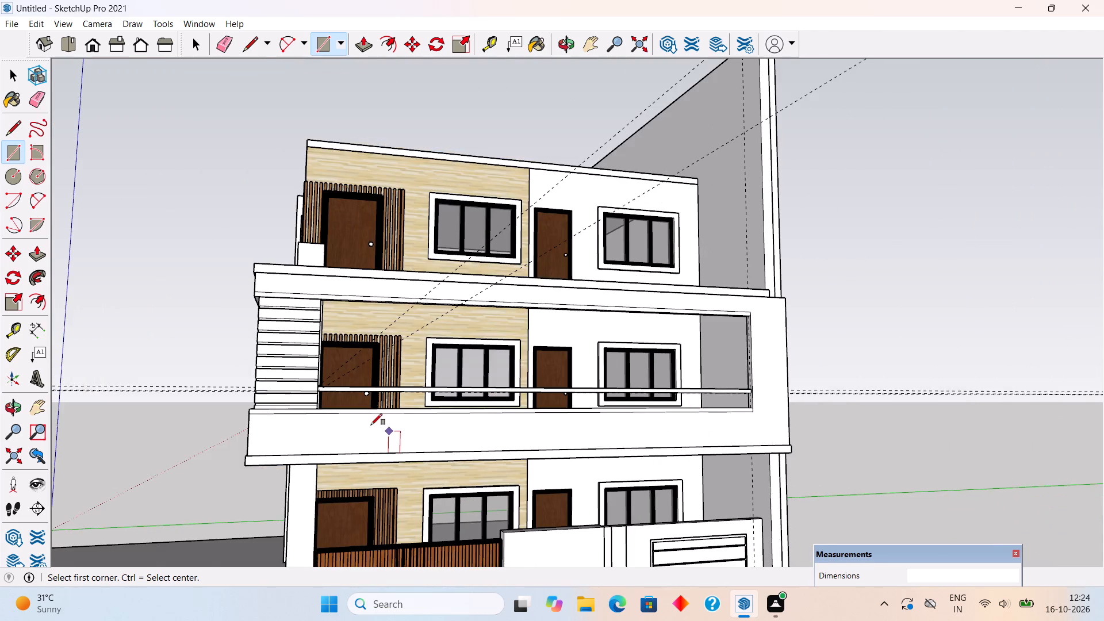
middle_click_drag(290, 425, 97, 415)
scroll(85, 414, "up", 1)
scroll(203, 389, "up", 8)
middle_click_drag(288, 348, 255, 306)
scroll(255, 306, "up", 20)
scroll(255, 306, "up", 1)
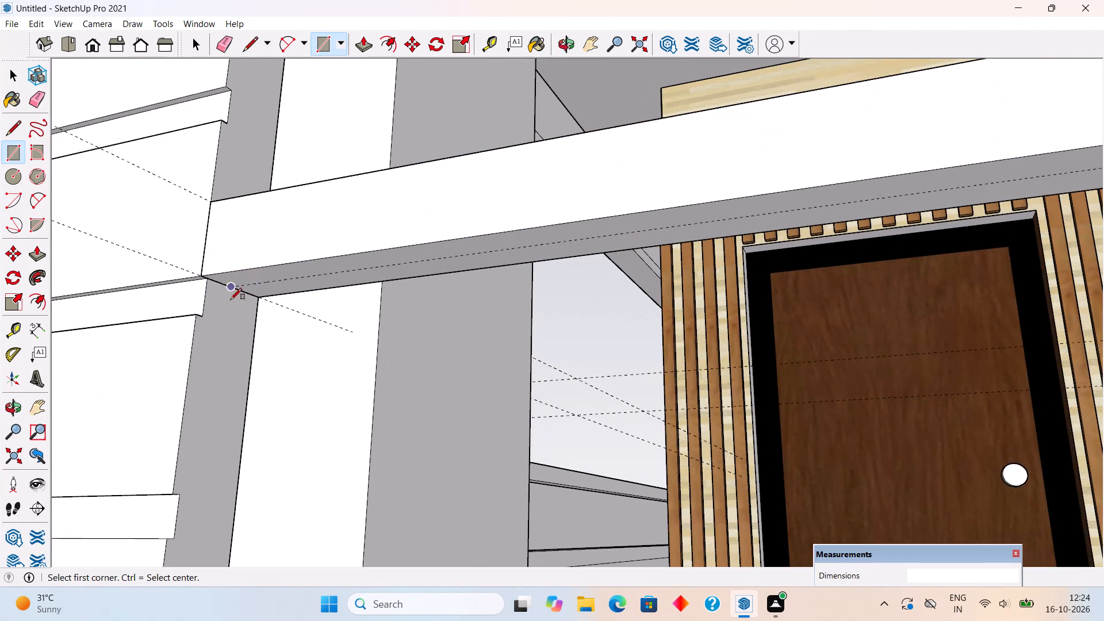
scroll(230, 300, "up", 11)
left_click(232, 271)
scroll(245, 327, "down", 3)
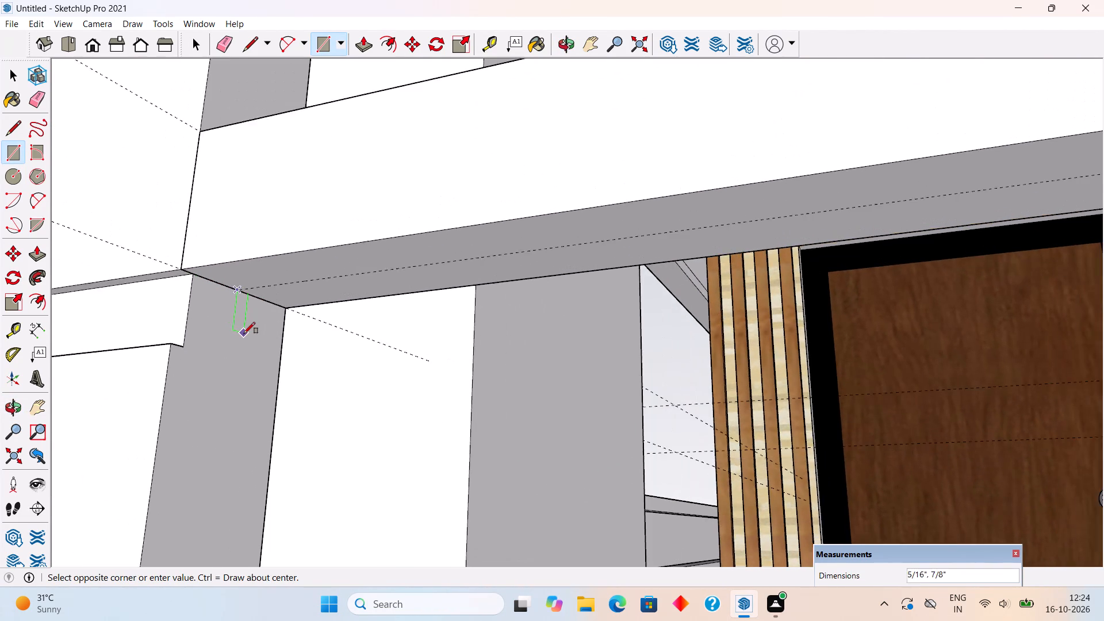
scroll(244, 333, "down", 20)
scroll(244, 333, "down", 12)
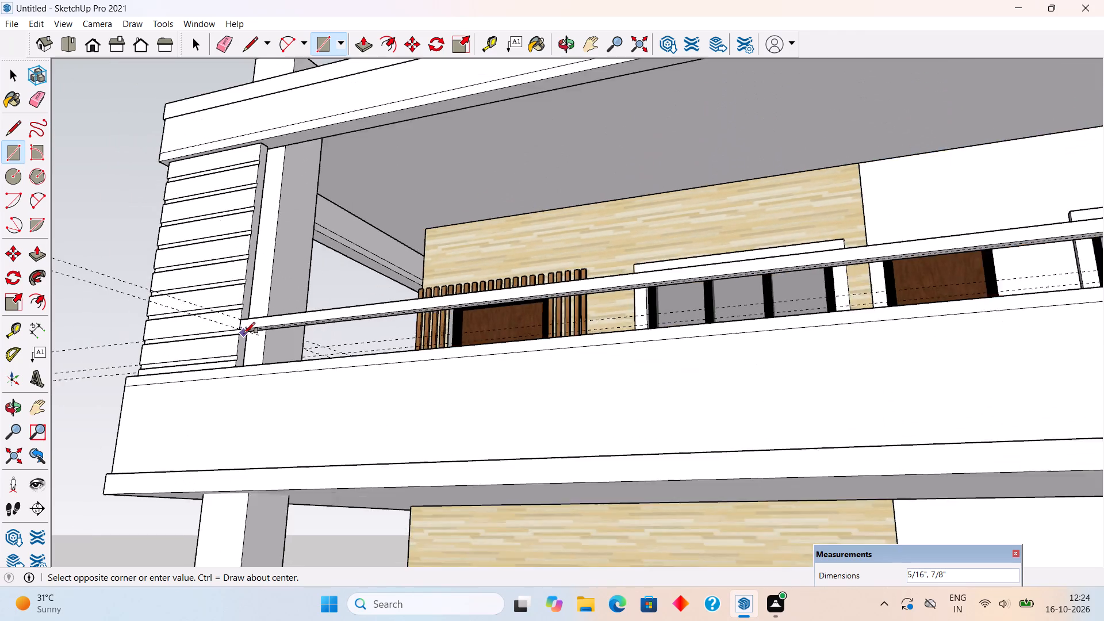
middle_click_drag(242, 335, 260, 386)
scroll(260, 386, "down", 15)
middle_click_drag(308, 417, 624, 415)
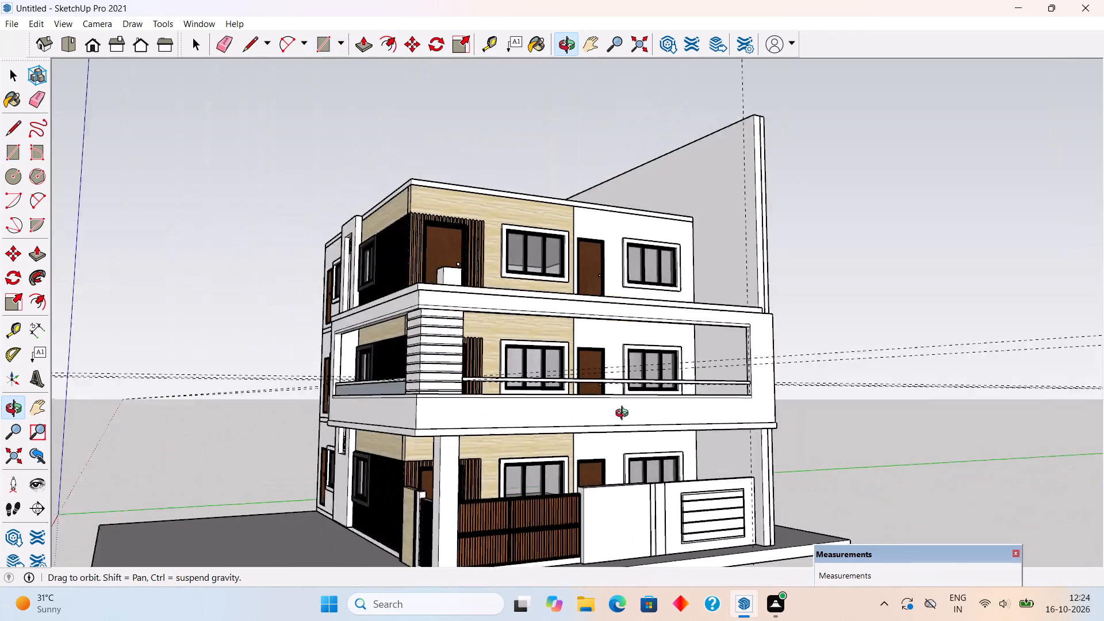
middle_click_drag(624, 415, 679, 418)
scroll(743, 386, "up", 15)
scroll(845, 396, "up", 4)
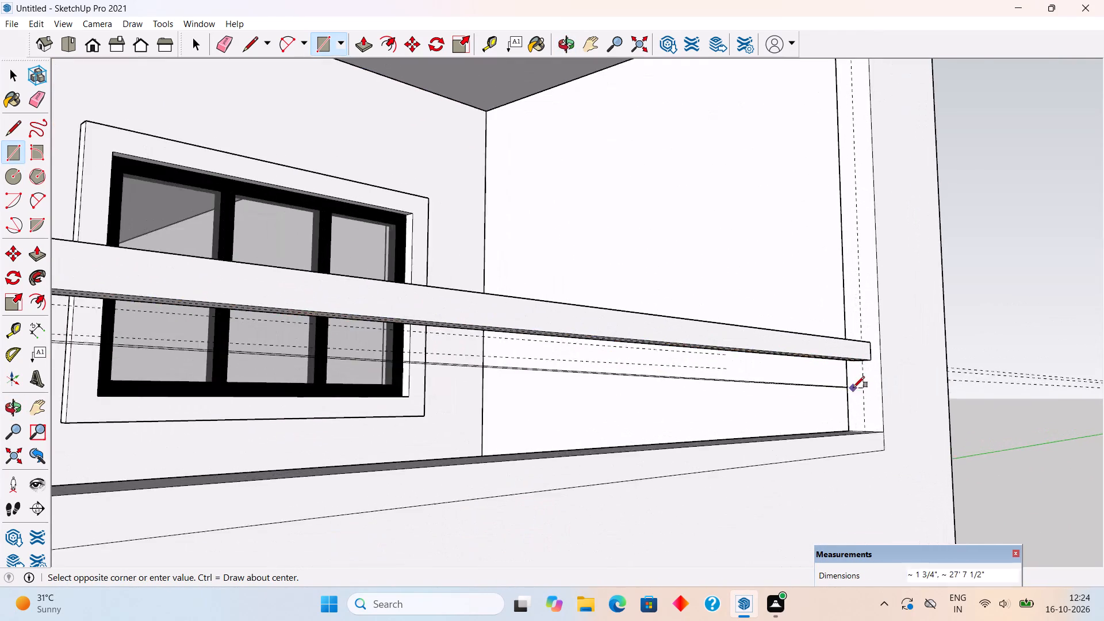
scroll(855, 387, "up", 5)
left_click(872, 467)
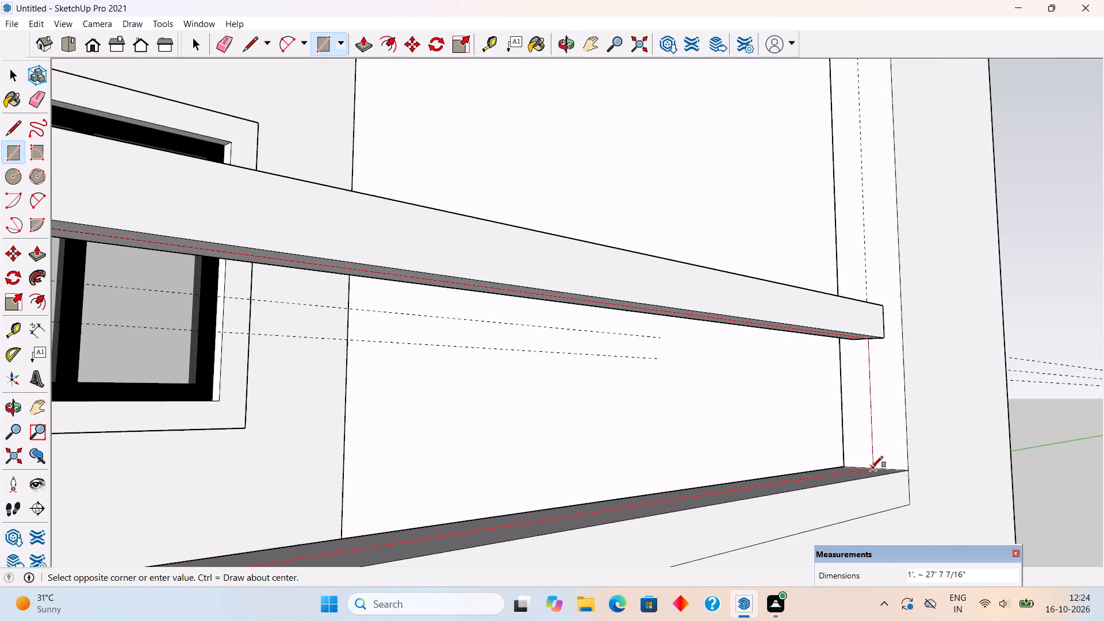
Make the whole new infill panel rectangle beneath the long rail a group and deselect it.
key("space")
triple_click(800, 438)
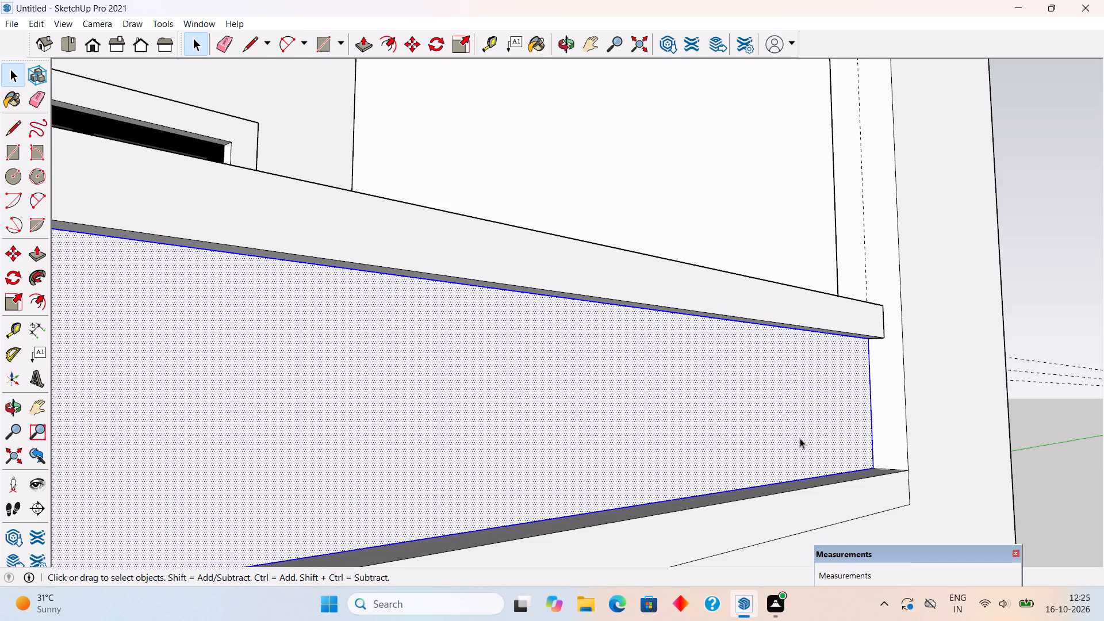
right_click(800, 438)
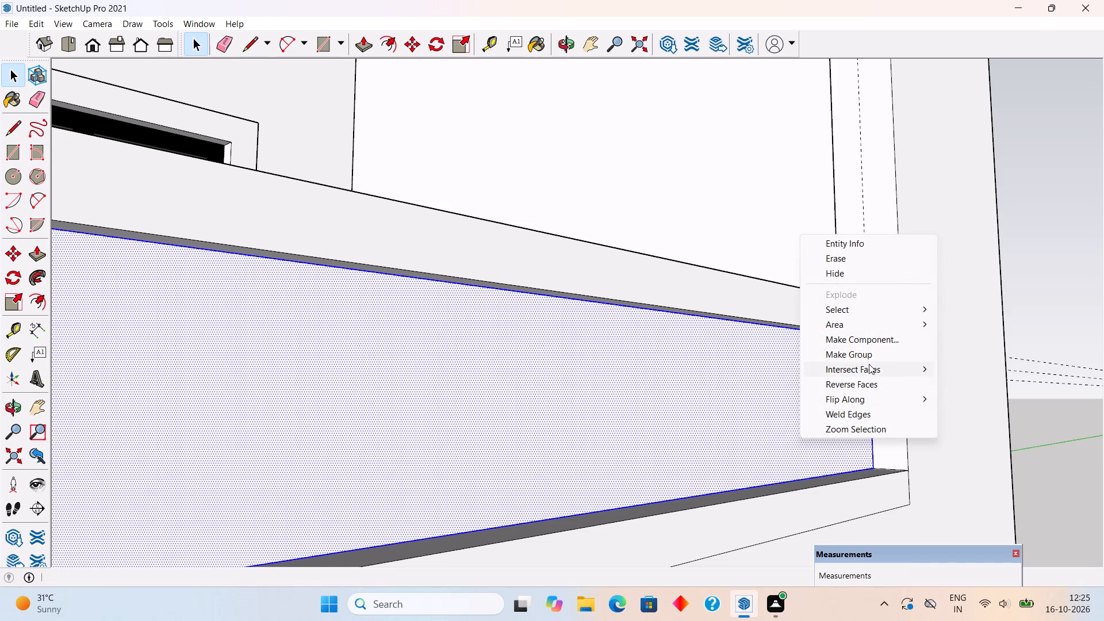
left_click(869, 353)
left_click(1022, 274)
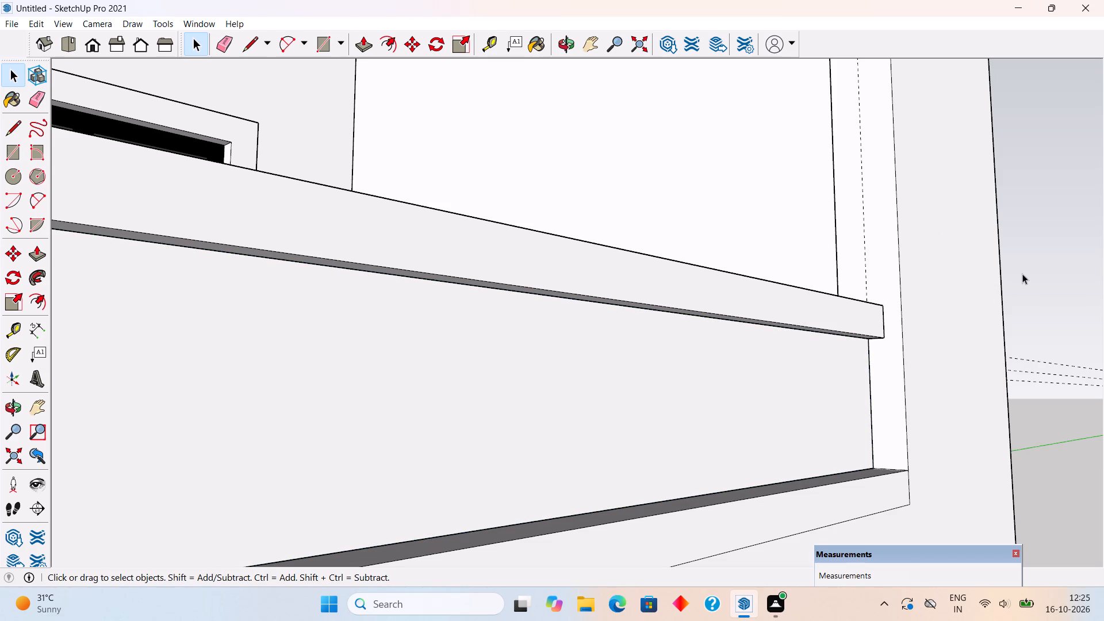
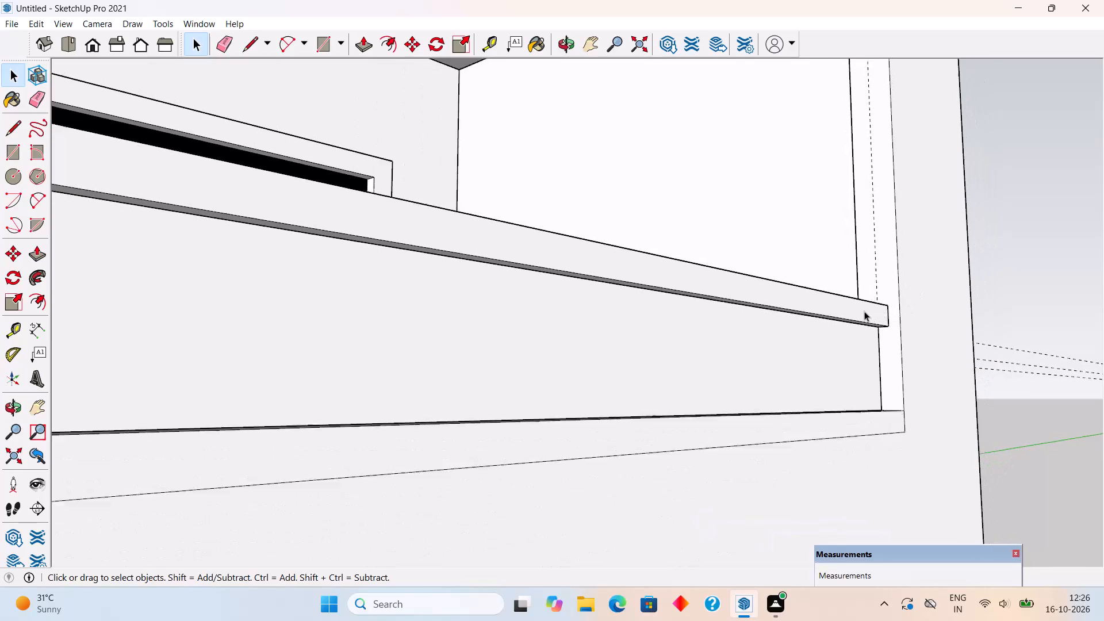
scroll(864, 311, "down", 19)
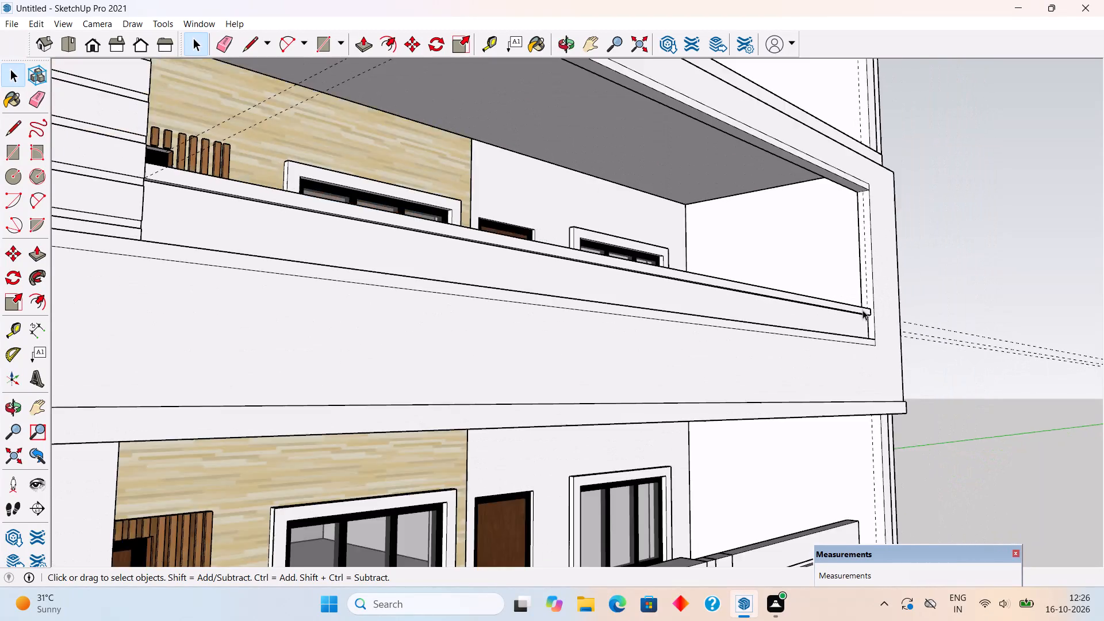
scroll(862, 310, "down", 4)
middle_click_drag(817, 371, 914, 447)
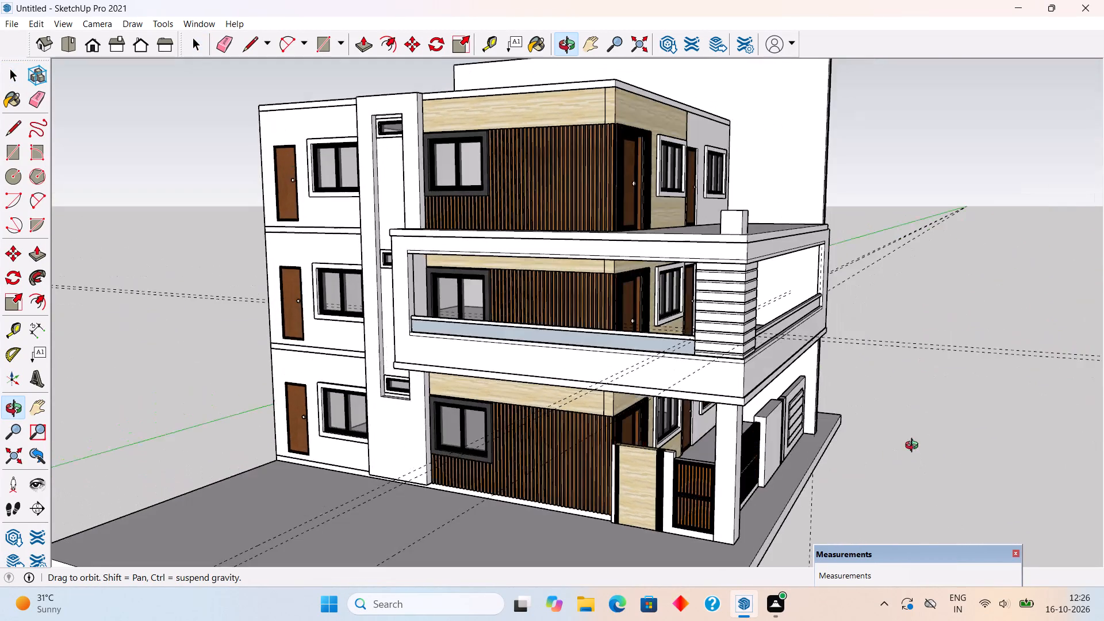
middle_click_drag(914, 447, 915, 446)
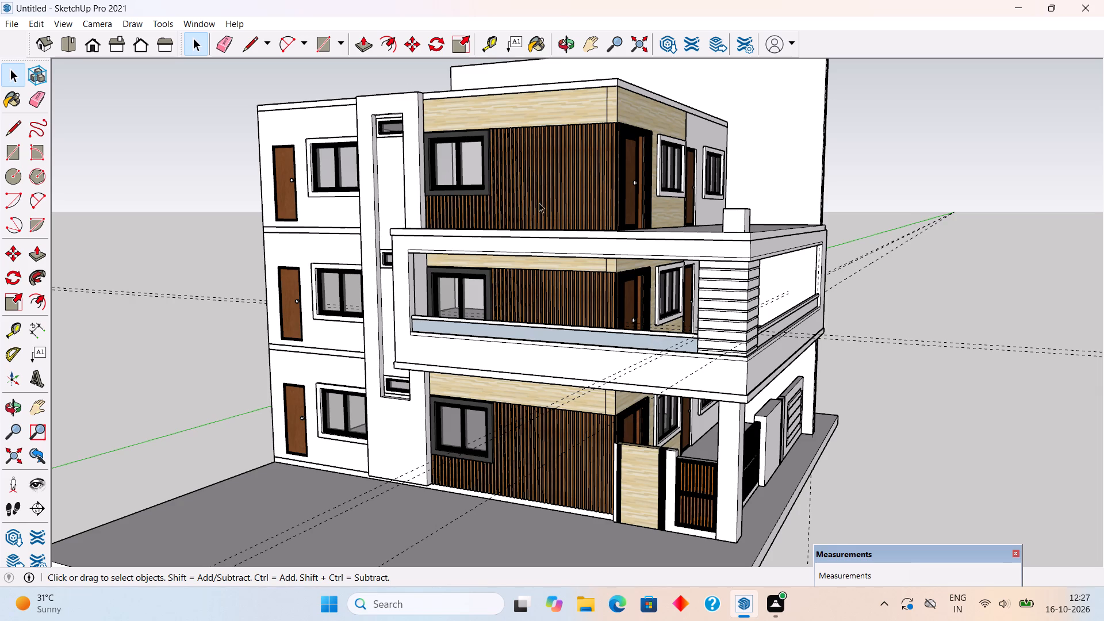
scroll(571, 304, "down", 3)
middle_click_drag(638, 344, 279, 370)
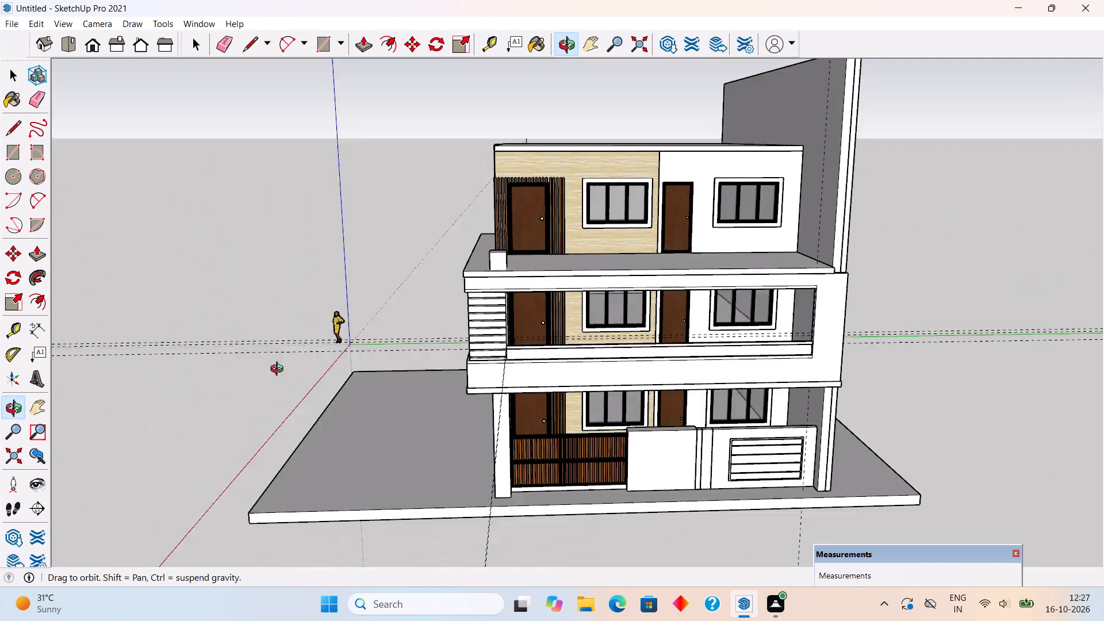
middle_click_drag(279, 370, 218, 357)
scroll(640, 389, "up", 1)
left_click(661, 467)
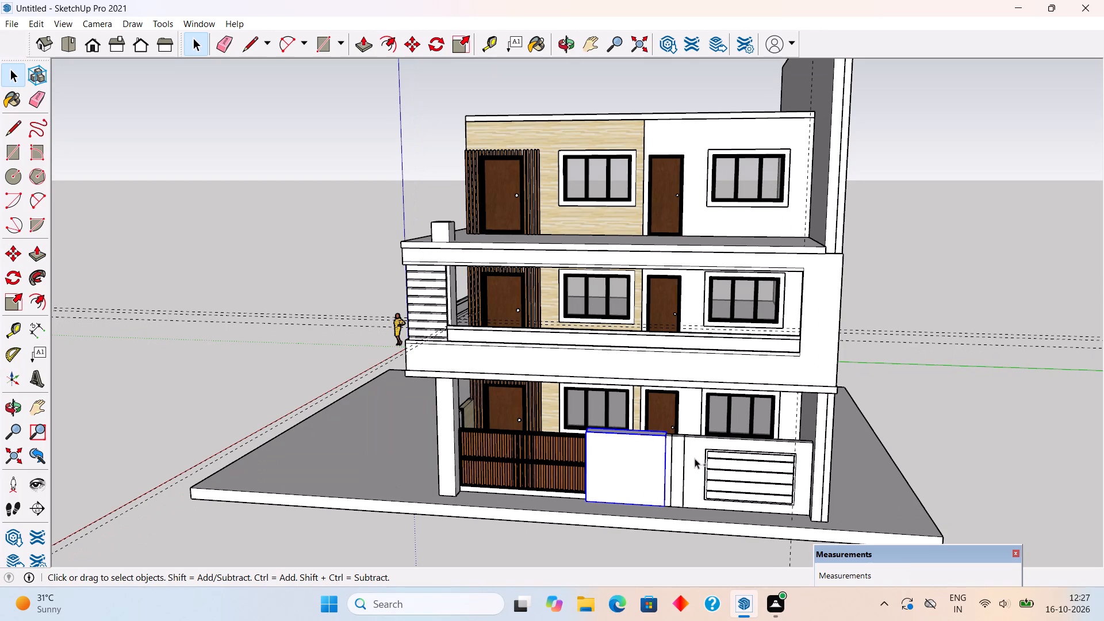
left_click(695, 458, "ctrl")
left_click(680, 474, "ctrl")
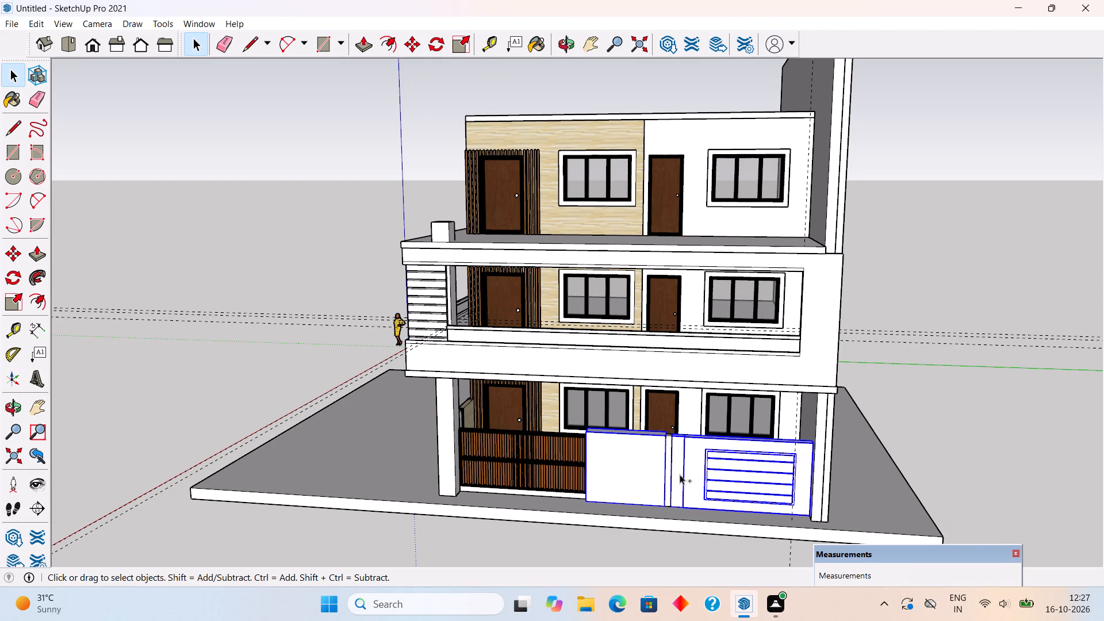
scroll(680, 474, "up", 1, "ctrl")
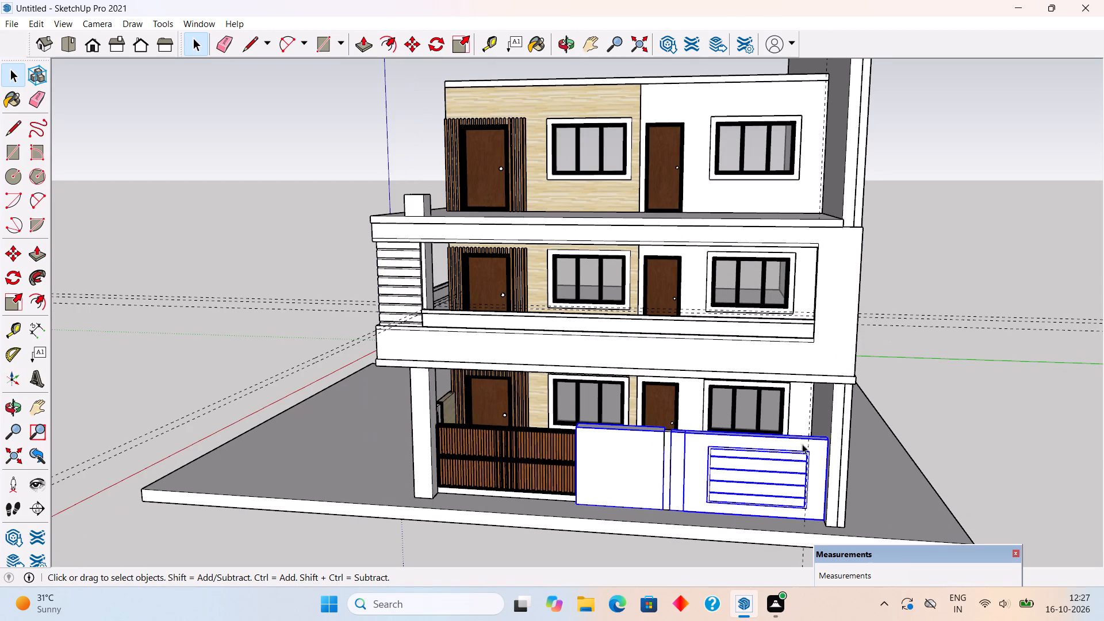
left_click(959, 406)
Delete the guide running out across the ground from beneath the boundary wall's grooved panel, near the side wall.
scroll(850, 461, "up", 4)
scroll(850, 461, "down", 4)
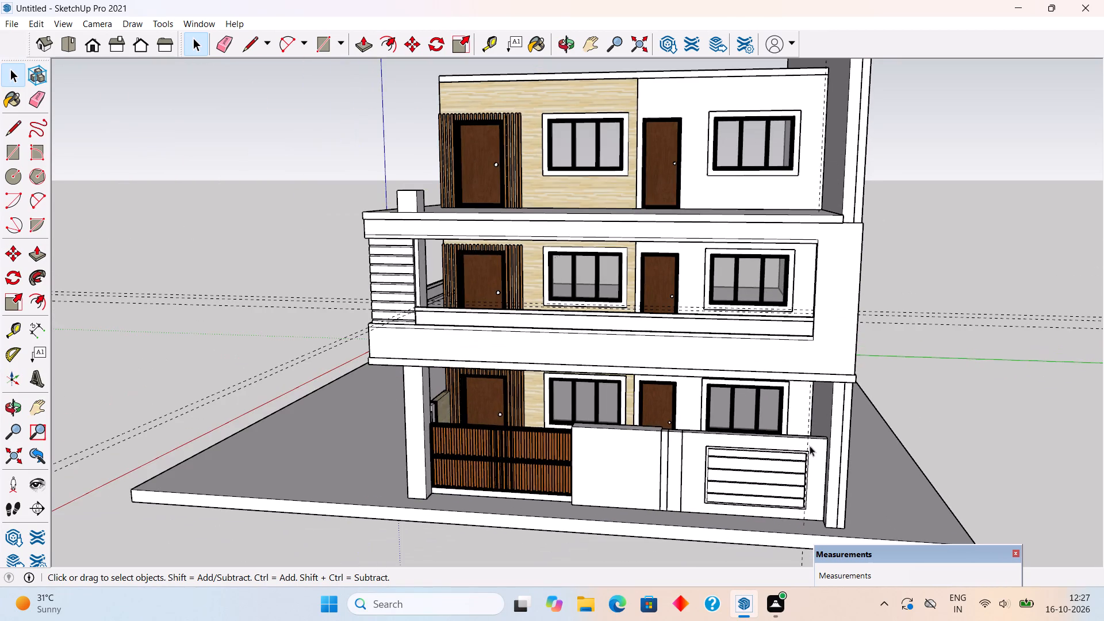
scroll(846, 520, "up", 5)
scroll(753, 320, "down", 5)
middle_click_drag(749, 383, 749, 425)
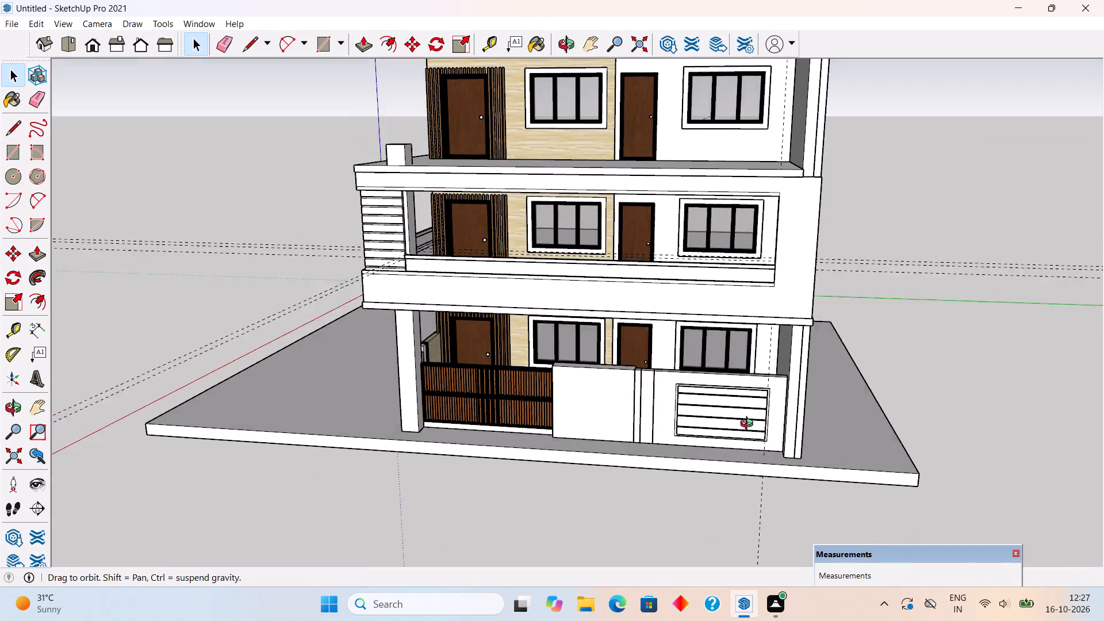
middle_click_drag(749, 425, 759, 456)
scroll(710, 93, "down", 6)
middle_click_drag(685, 225, 695, 340)
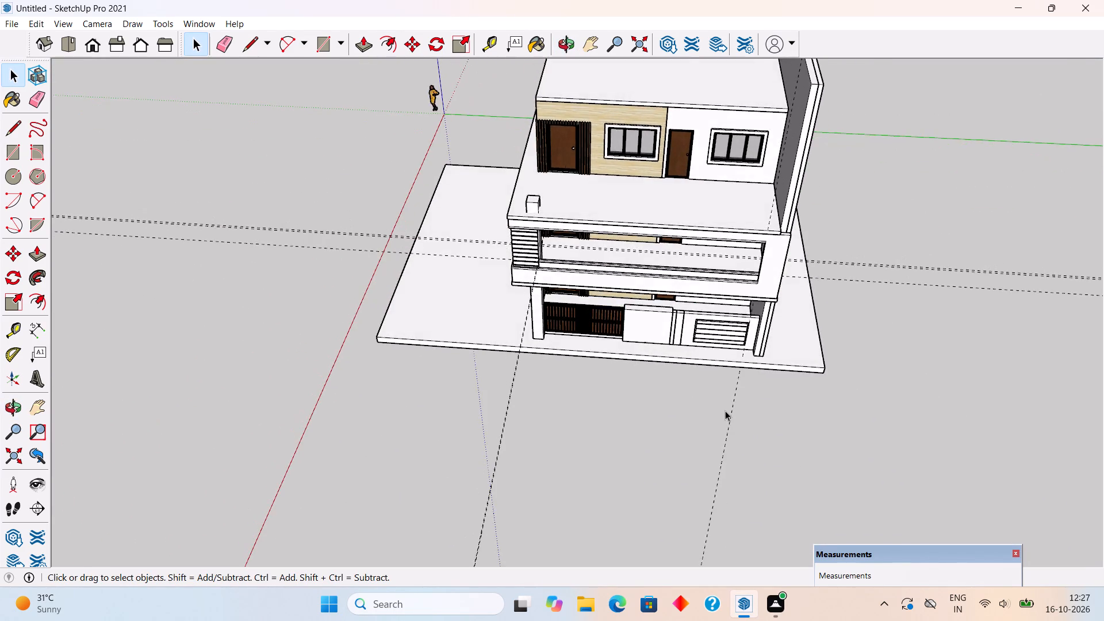
scroll(729, 400, "up", 9)
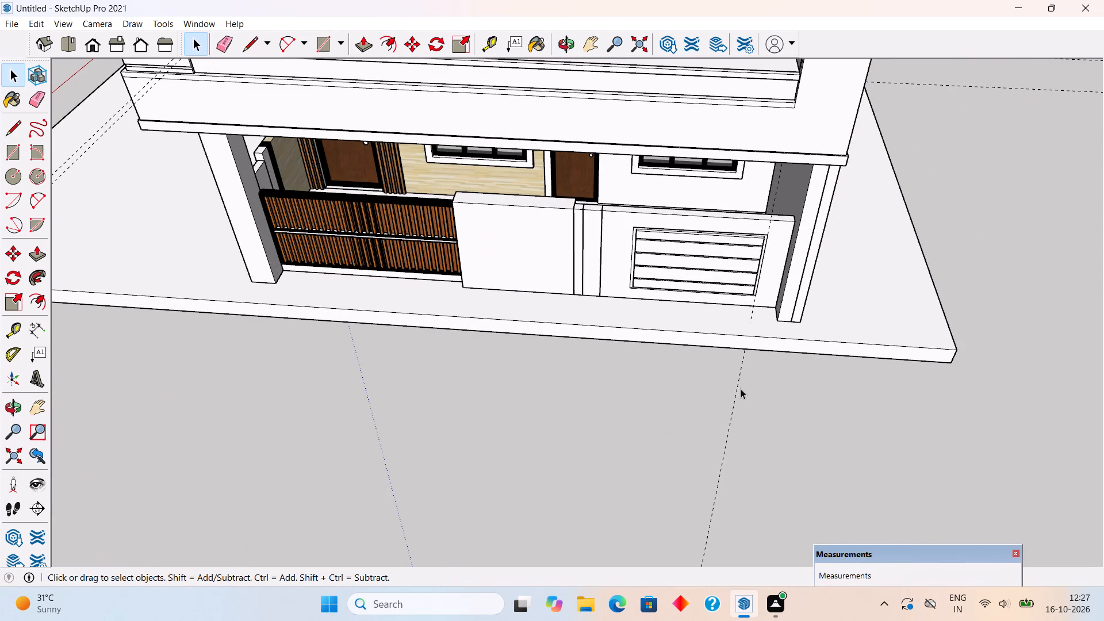
left_click(733, 396)
left_click(735, 405)
key("Delete")
Place three parallel guides on the ground at the vertical joints beside the boundary wall's grooved panel, the last 6" from the second.
scroll(741, 307, "up", 4)
middle_click_drag(762, 328, 769, 333)
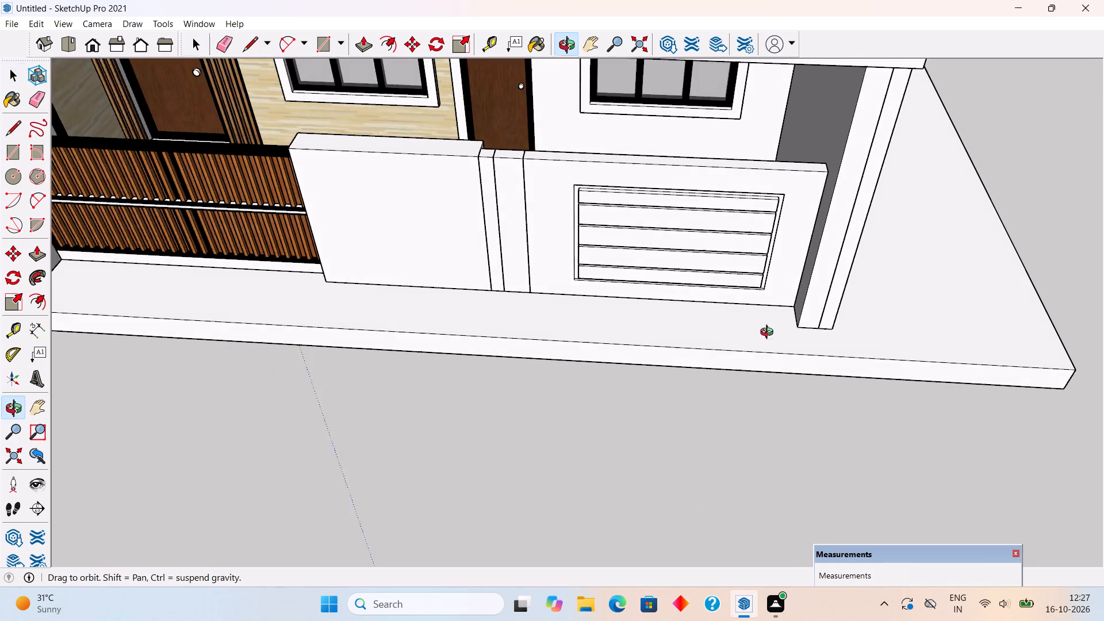
middle_click_drag(769, 333, 834, 329)
scroll(793, 259, "up", 4)
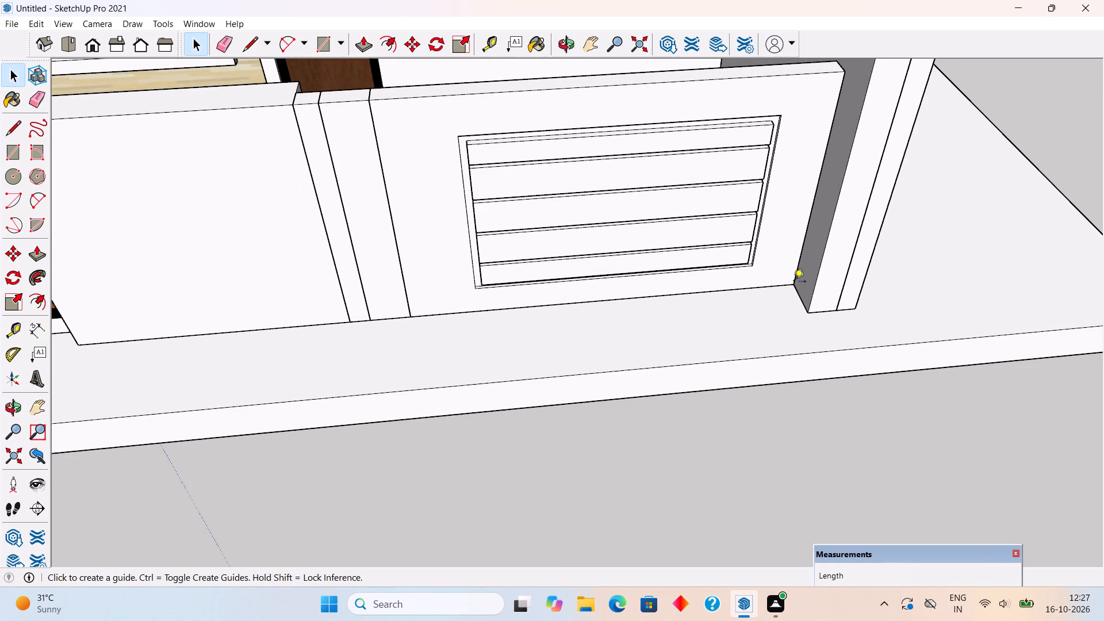
key("t")
scroll(798, 285, "up", 3)
left_click(798, 293)
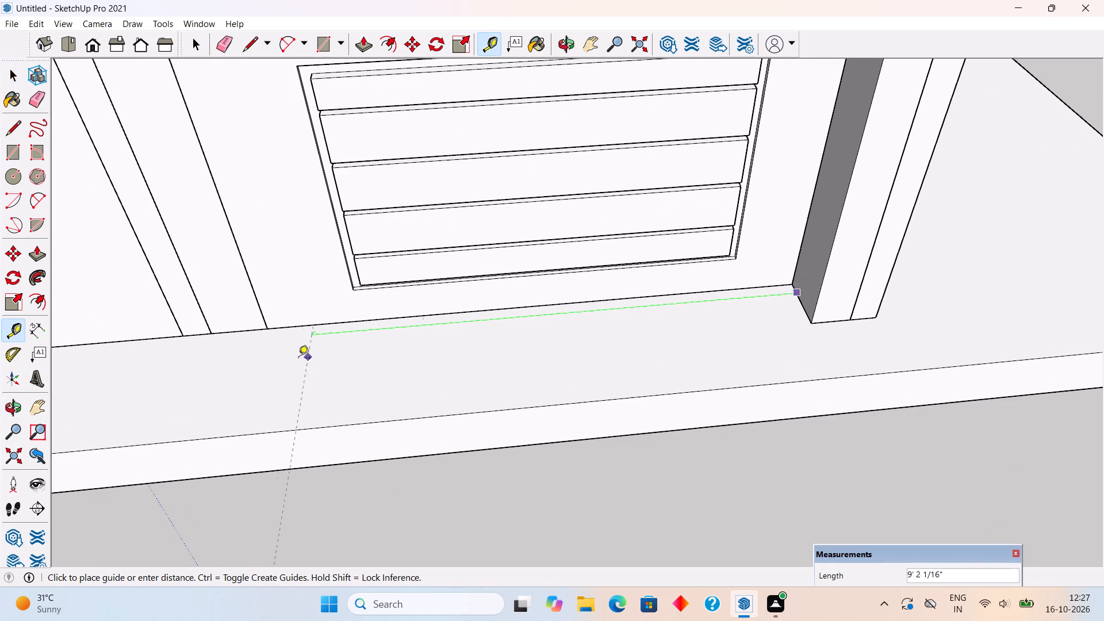
left_click(268, 329)
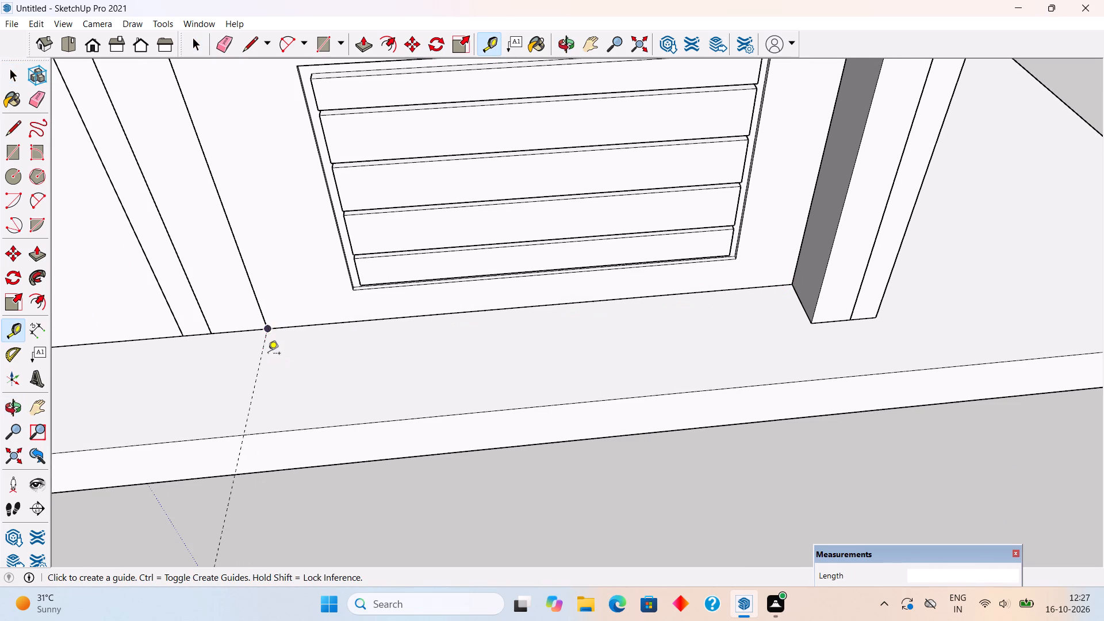
left_click(258, 375)
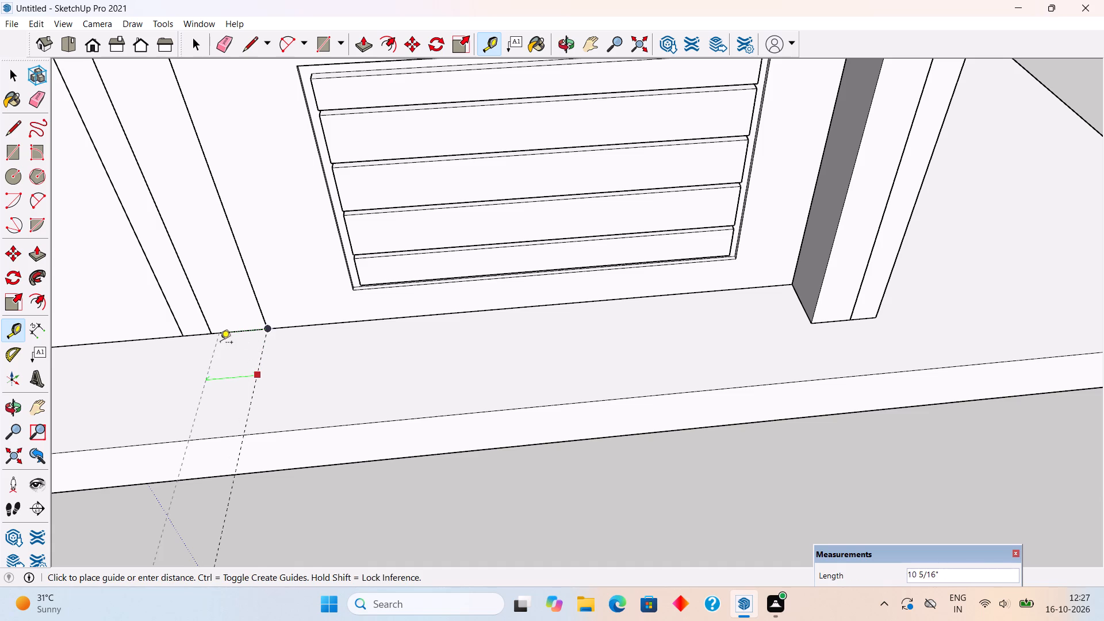
left_click(205, 332)
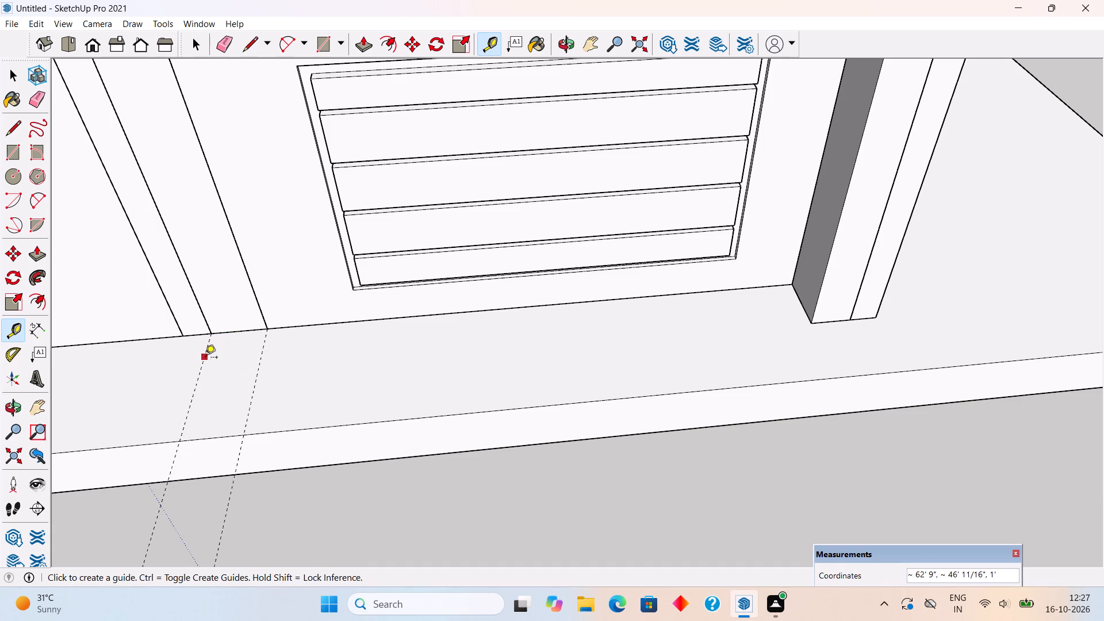
left_click(205, 358)
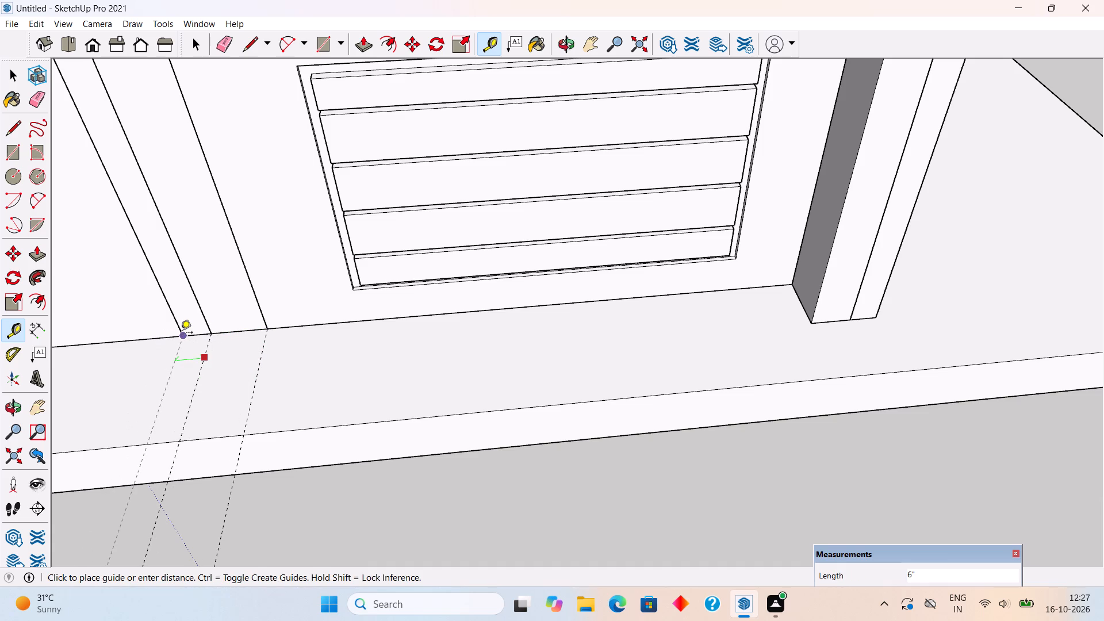
left_click(181, 333)
scroll(278, 381, "down", 4)
key("space")
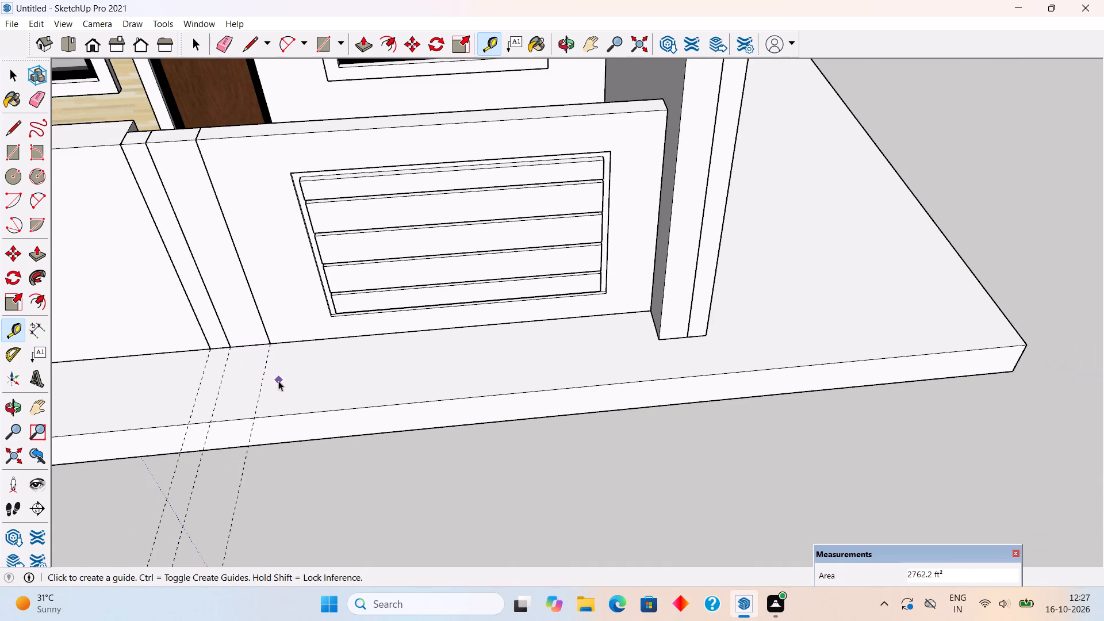
Hide the boundary wall section containing the grooved panel.
scroll(278, 381, "down", 6)
middle_click_drag(355, 362, 765, 227)
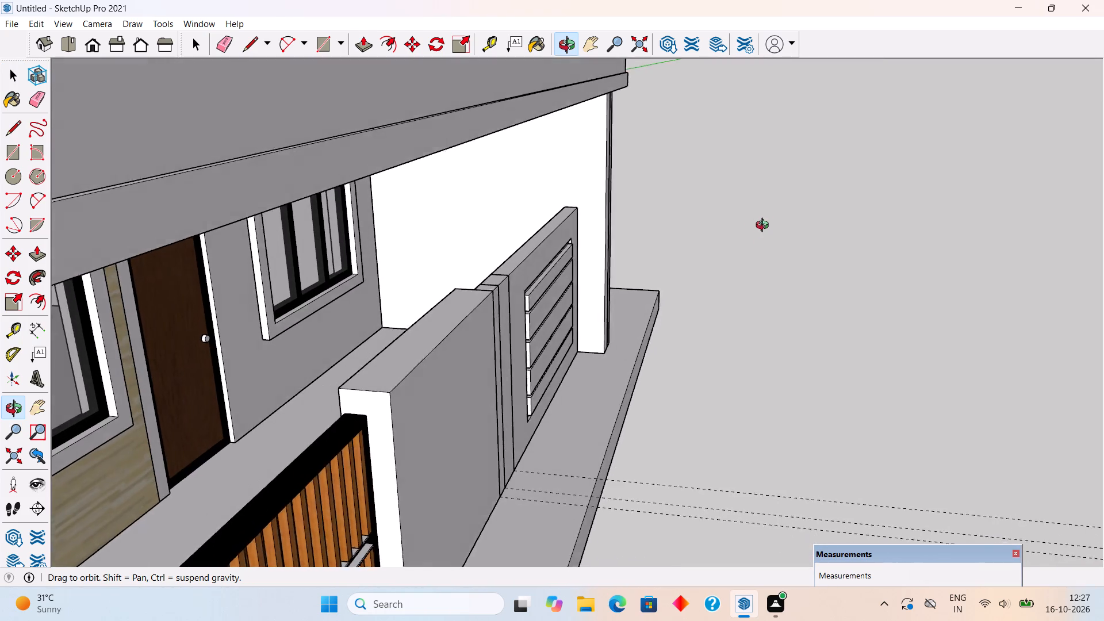
middle_click_drag(765, 227, 682, 227)
key("space")
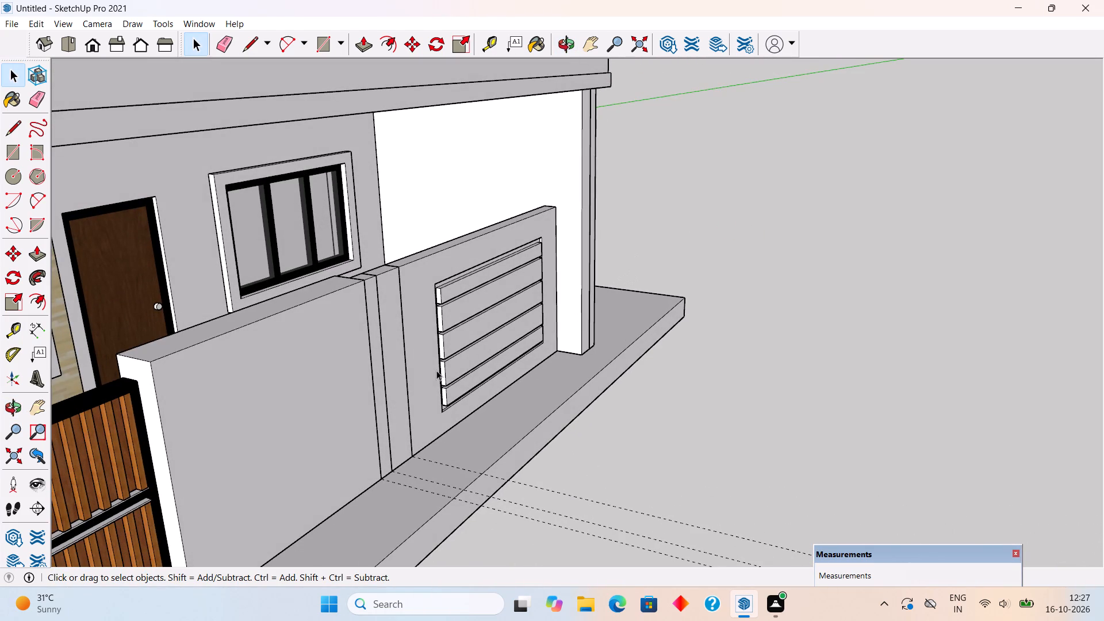
left_click(436, 370)
right_click(436, 370)
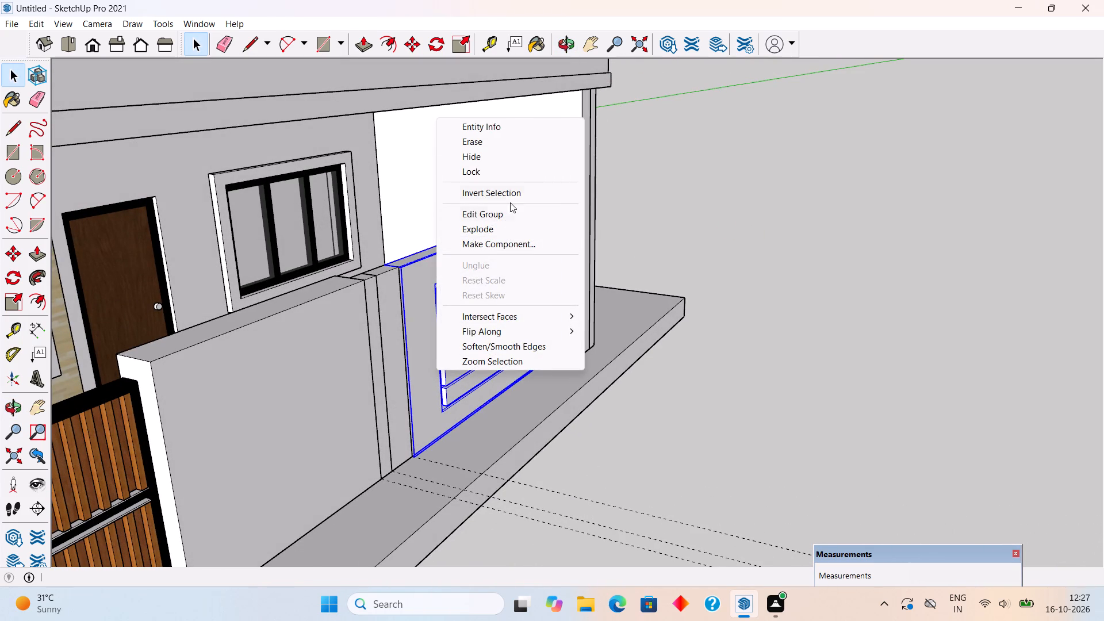
left_click(508, 158)
left_click(773, 264)
Select the boundary wall's three remaining pieces, mark the solid block's base at the gate end with a guide, and hide the selection.
scroll(587, 425, "down", 1)
middle_click_drag(434, 447, 344, 474)
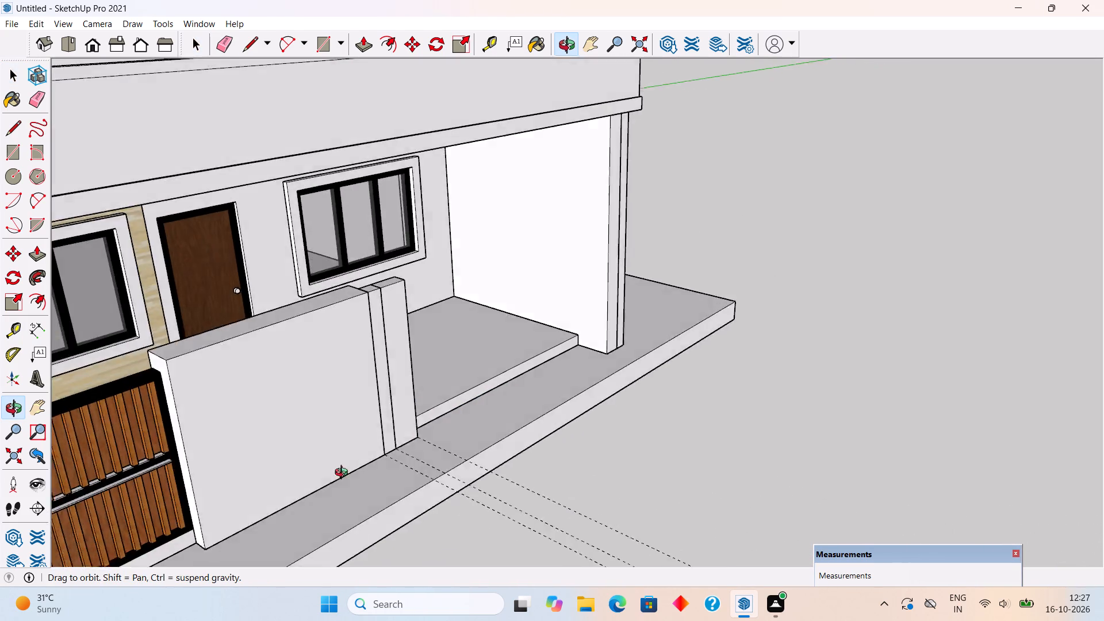
middle_click_drag(344, 474, 242, 495)
middle_click_drag(614, 371, 103, 401)
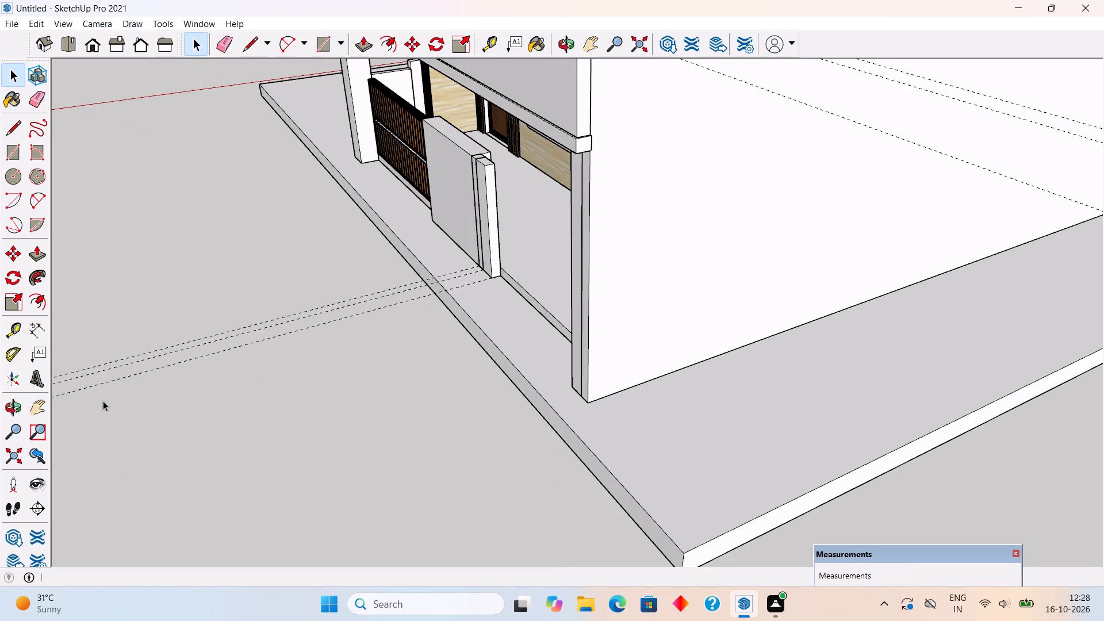
scroll(125, 391, "down", 4)
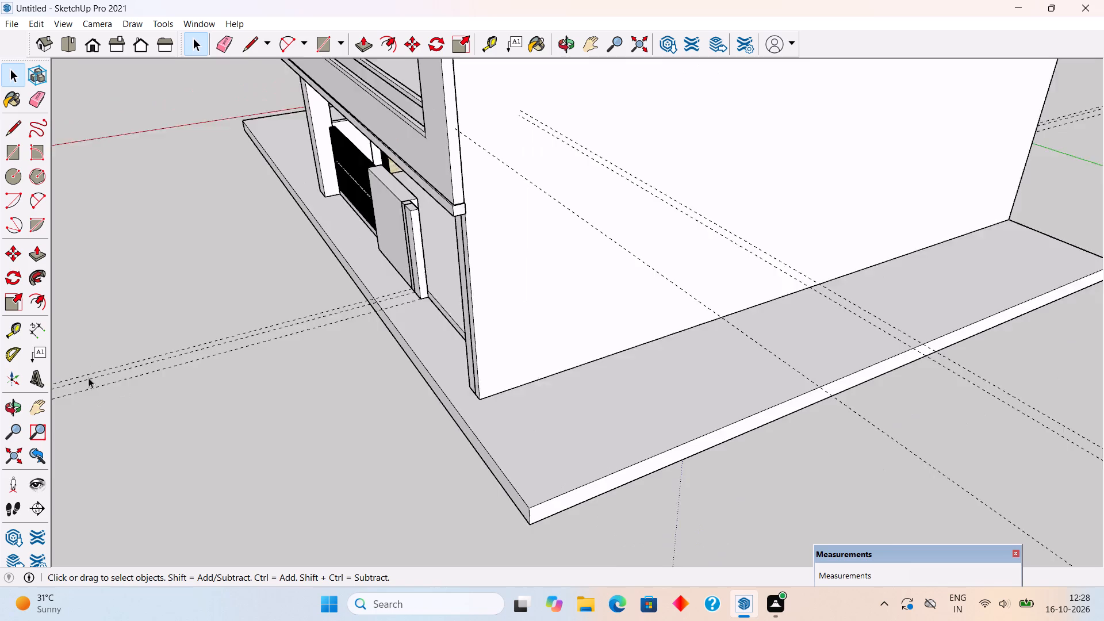
scroll(89, 378, "down", 1)
scroll(254, 368, "down", 4)
middle_click_drag(284, 381, 437, 363)
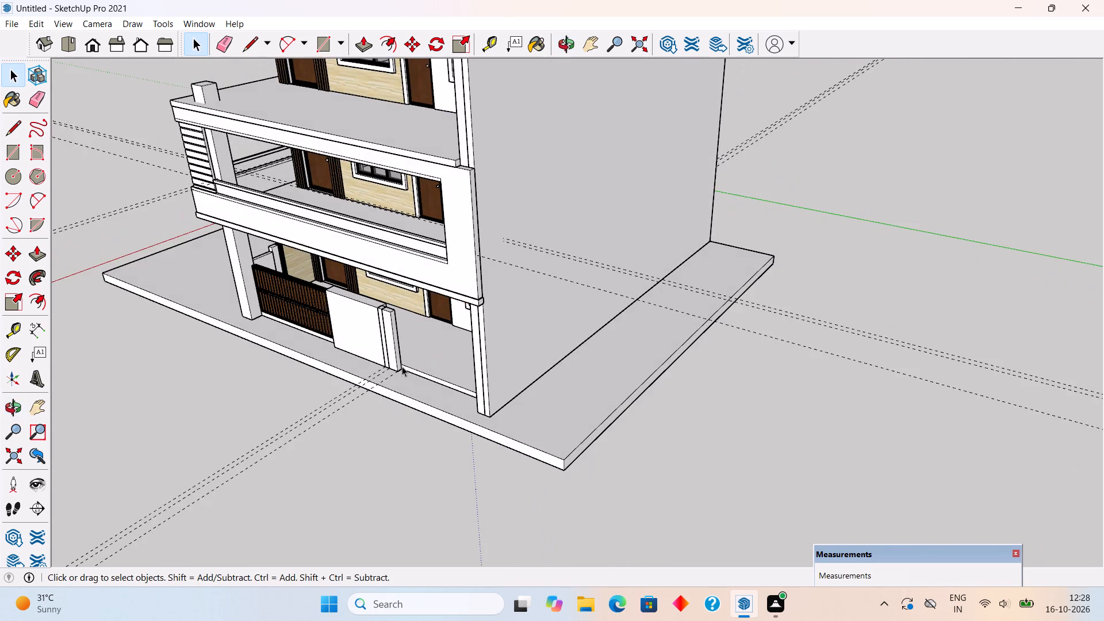
scroll(401, 366, "up", 10)
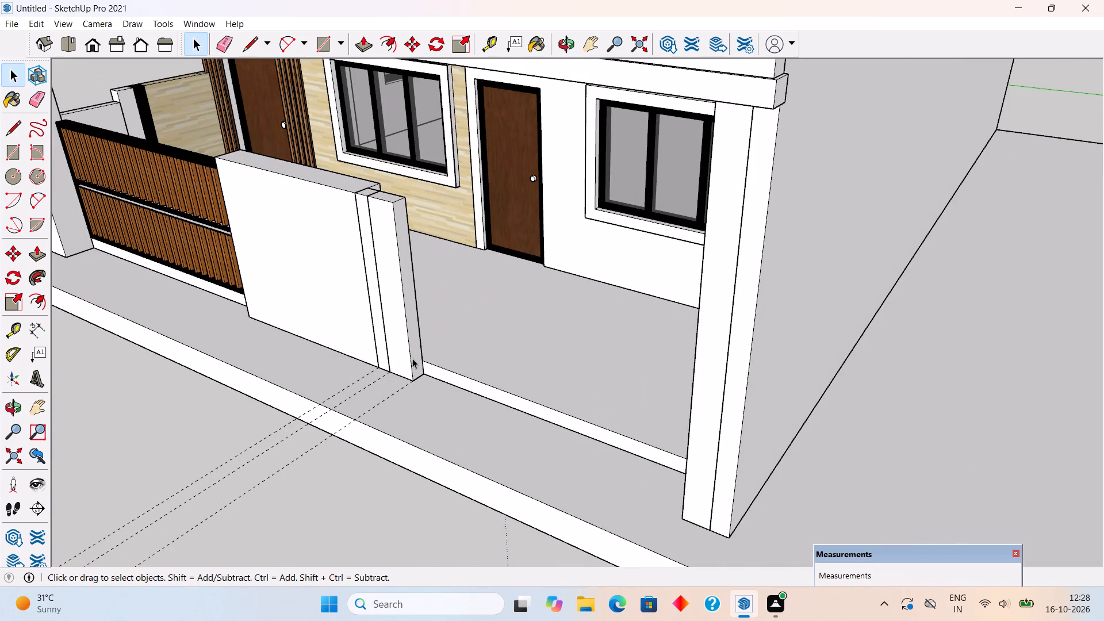
left_click(412, 358)
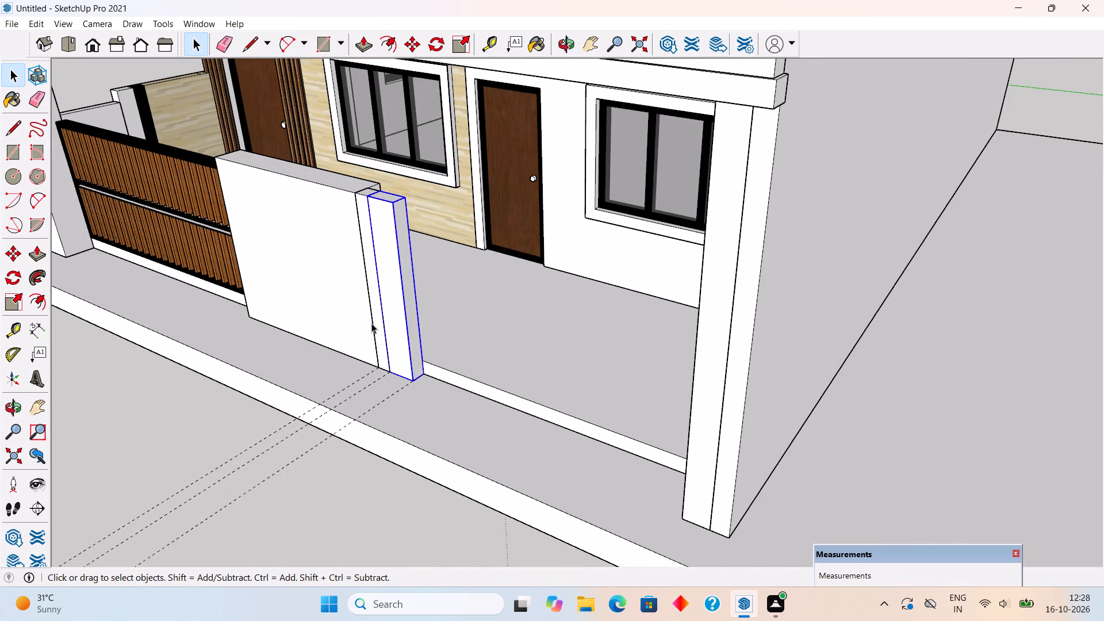
left_click(371, 323, "shift")
left_click(362, 325, "shift")
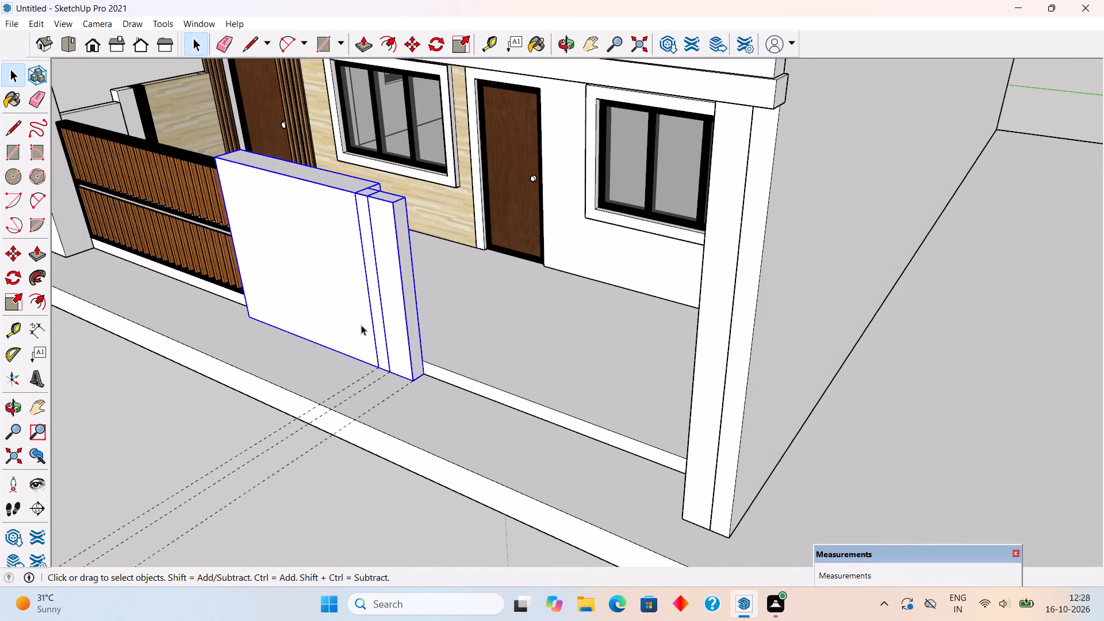
middle_click_drag(222, 370, 658, 352)
scroll(617, 464, "up", 1)
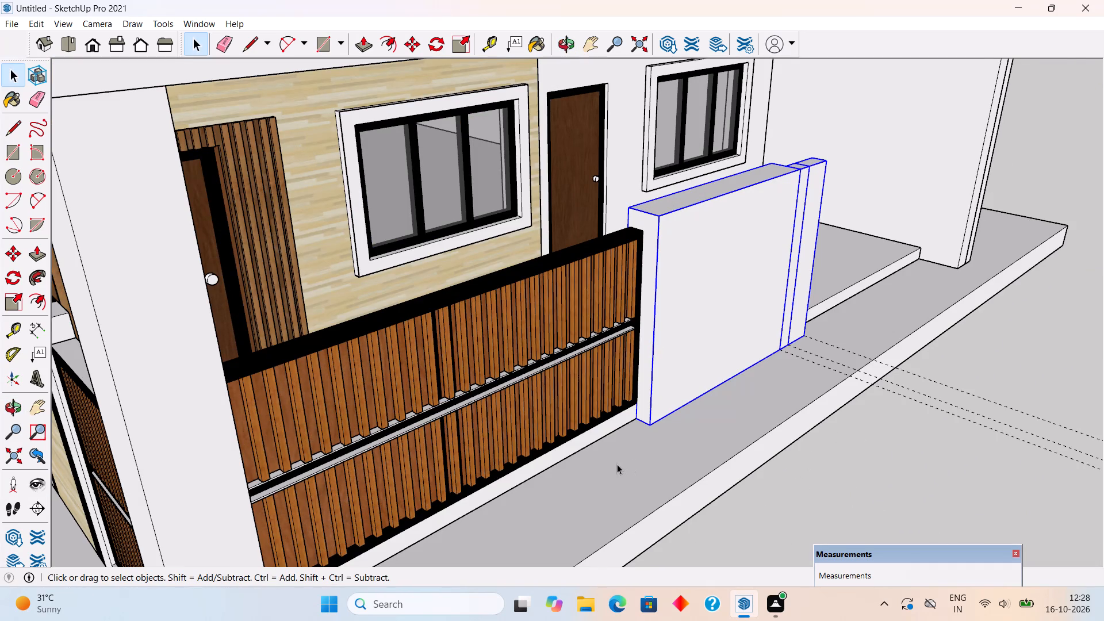
key("t")
scroll(623, 428, "up", 5)
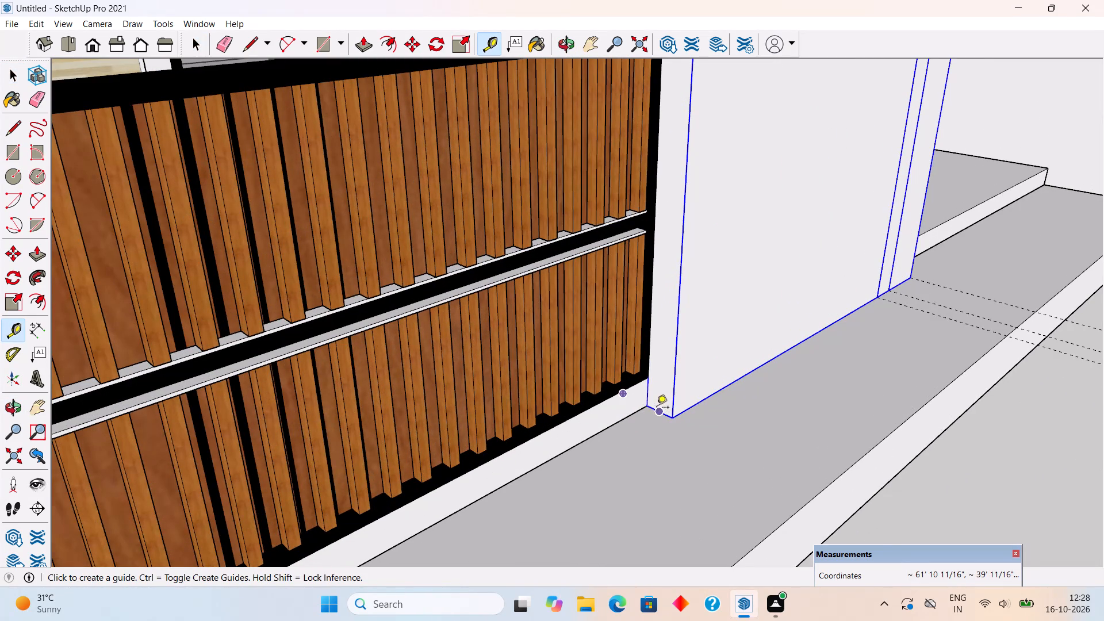
double_click(657, 408)
key("space")
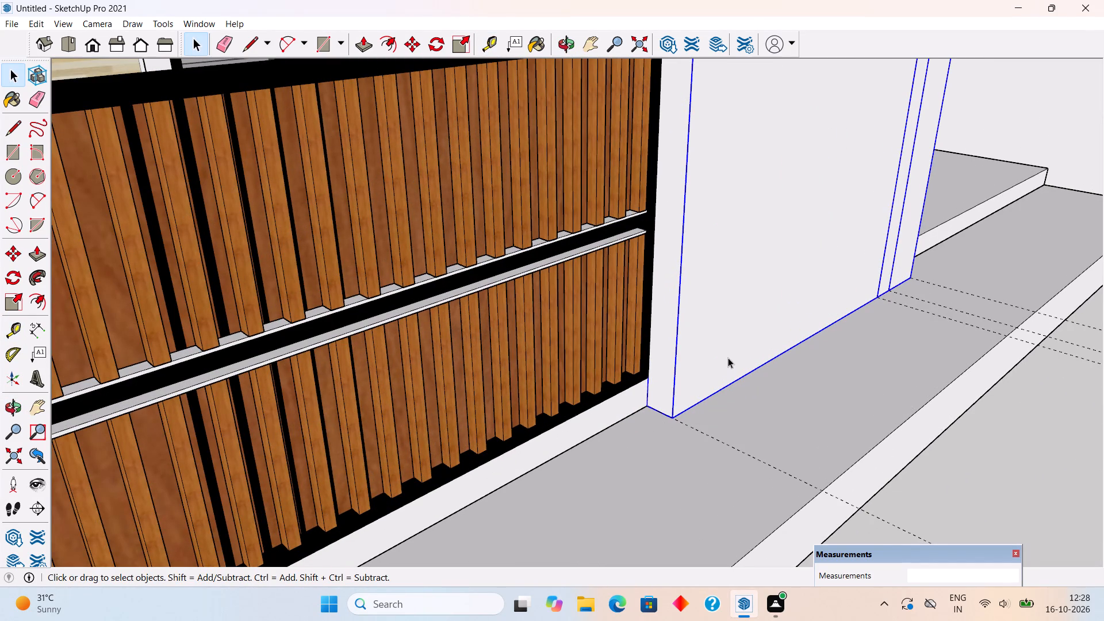
right_click(728, 358)
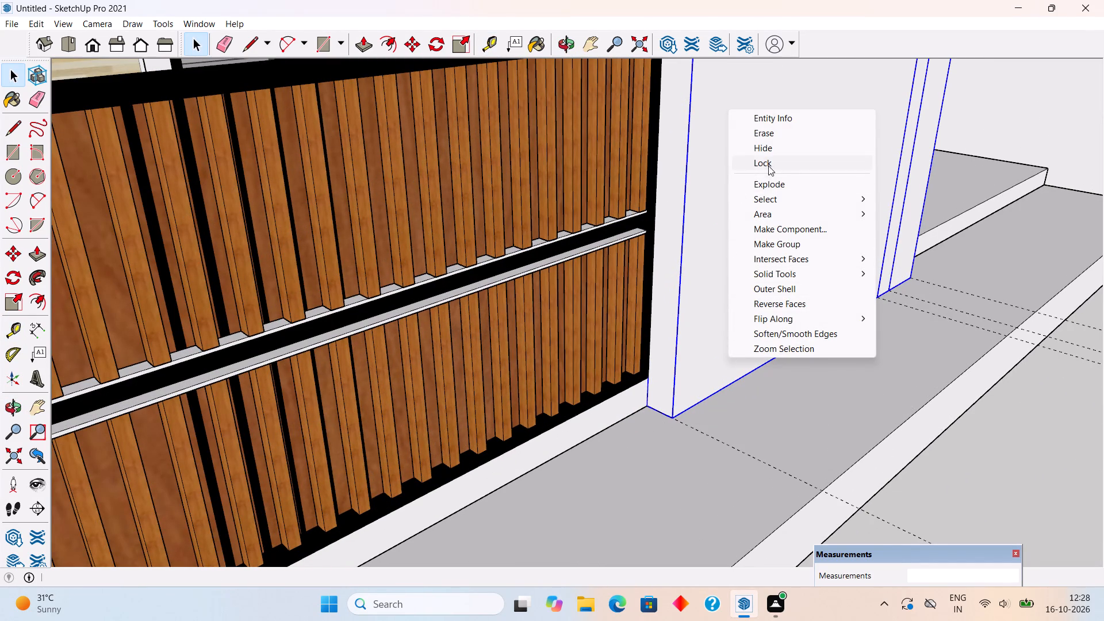
left_click(768, 147)
scroll(780, 333, "down", 4)
middle_click_drag(825, 331, 611, 395)
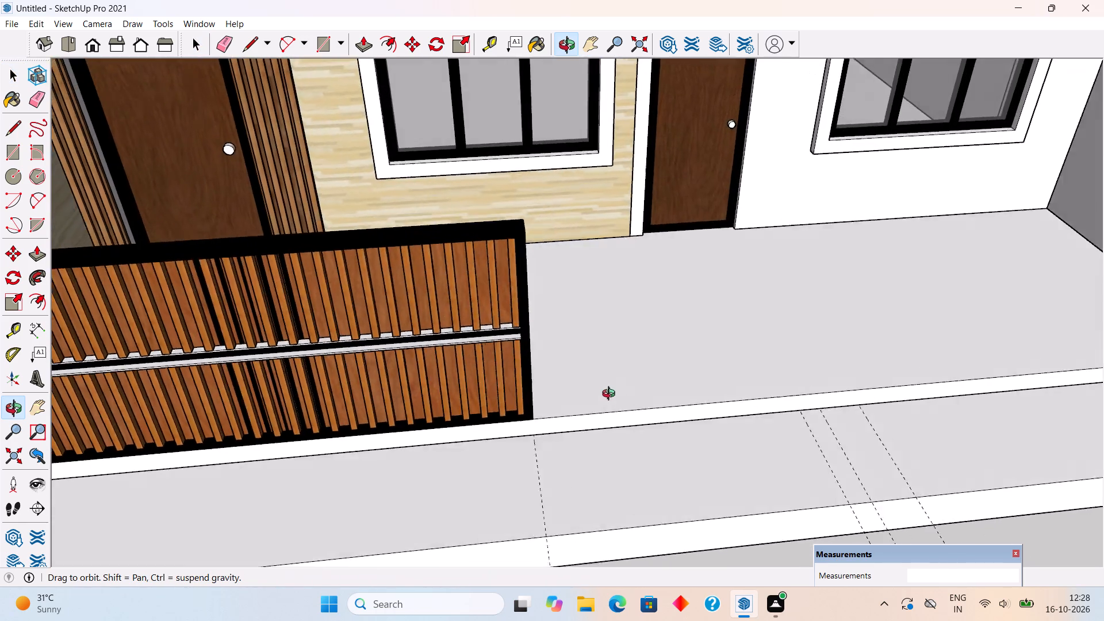
Place a guide across the porch floor along the bottom edge of the gate's free end.
middle_click_drag(611, 395, 433, 436)
scroll(417, 361, "up", 5)
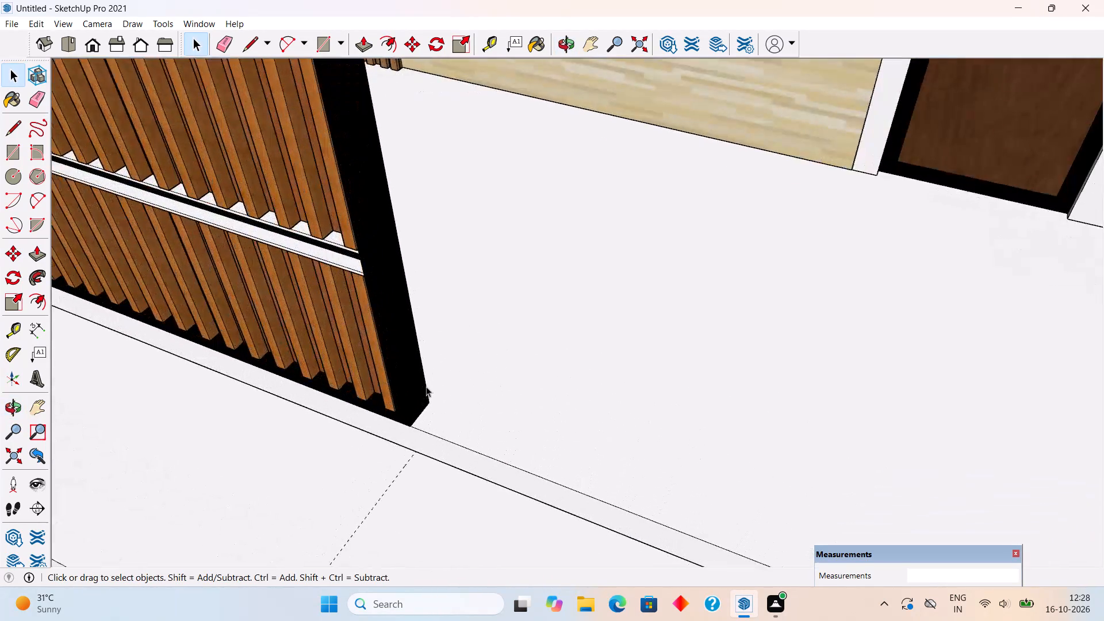
scroll(426, 386, "up", 5)
key("t")
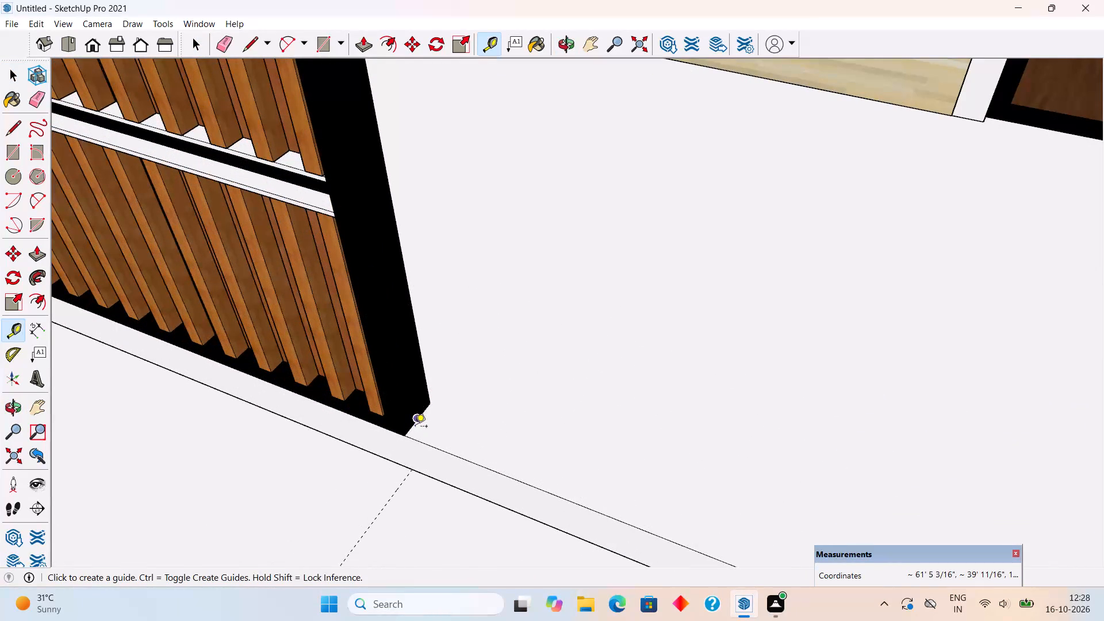
double_click(415, 427)
Place a vertical guide on the plinth's front face at the gate's free end, offset from the pillar-side edge.
scroll(446, 459, "down", 7)
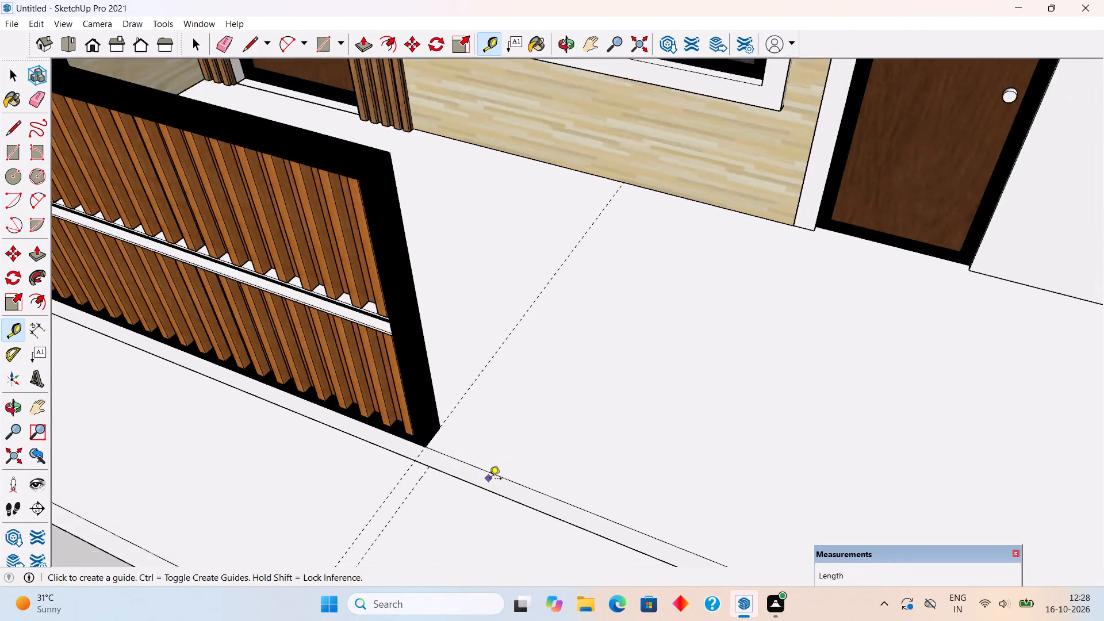
scroll(489, 480, "down", 10)
scroll(618, 548, "up", 9)
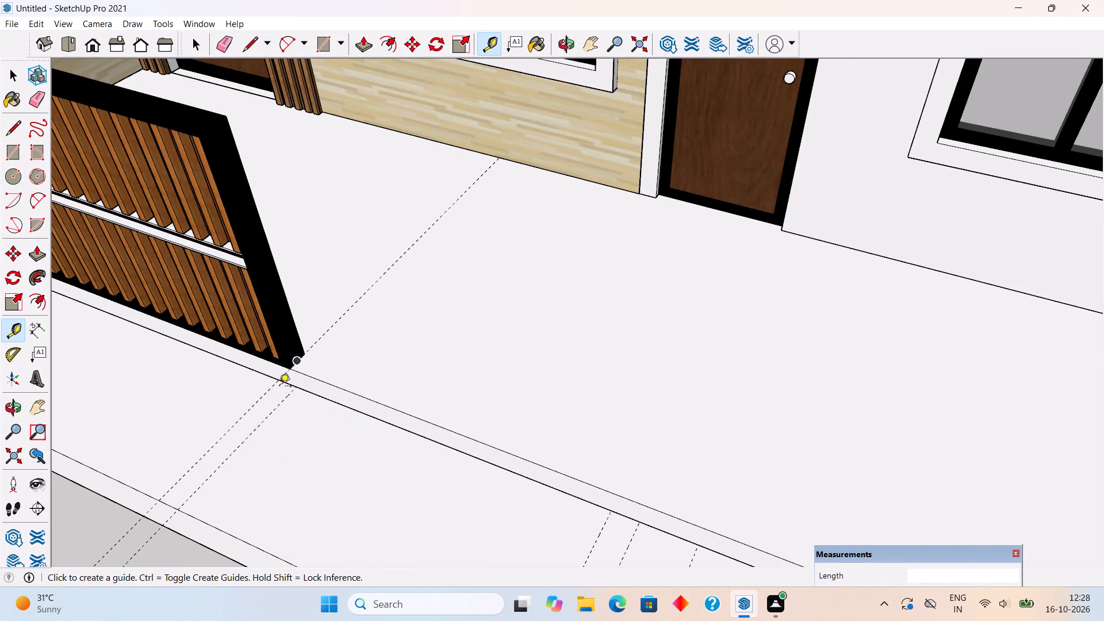
middle_click_drag(322, 392, 446, 317)
scroll(371, 384, "up", 4)
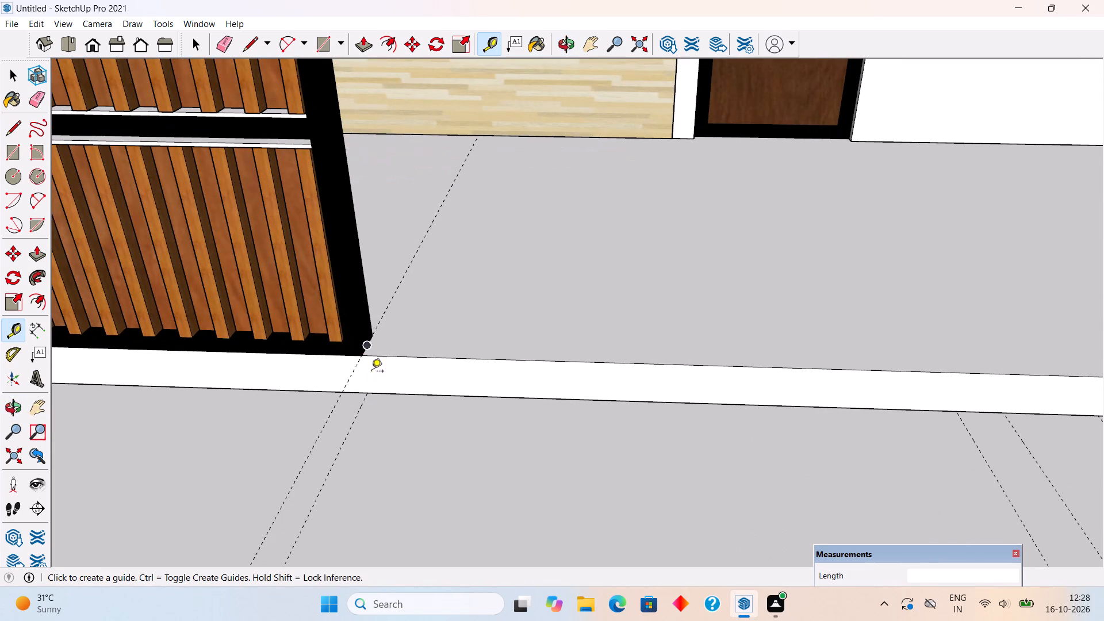
scroll(370, 393, "down", 11)
scroll(197, 426, "down", 5)
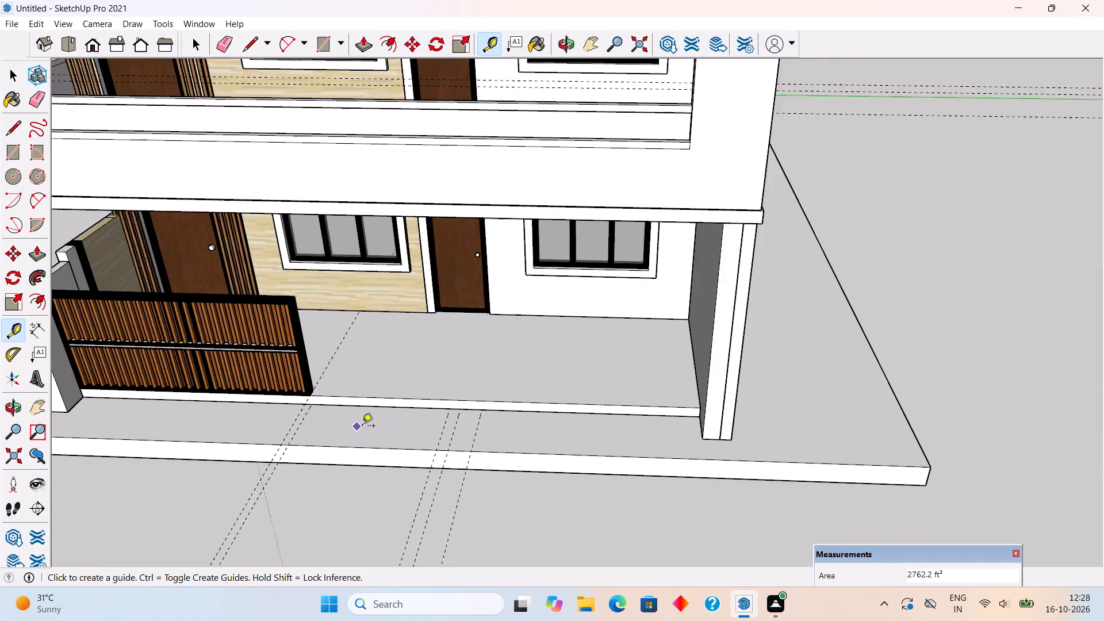
scroll(354, 424, "down", 3)
scroll(171, 420, "up", 15)
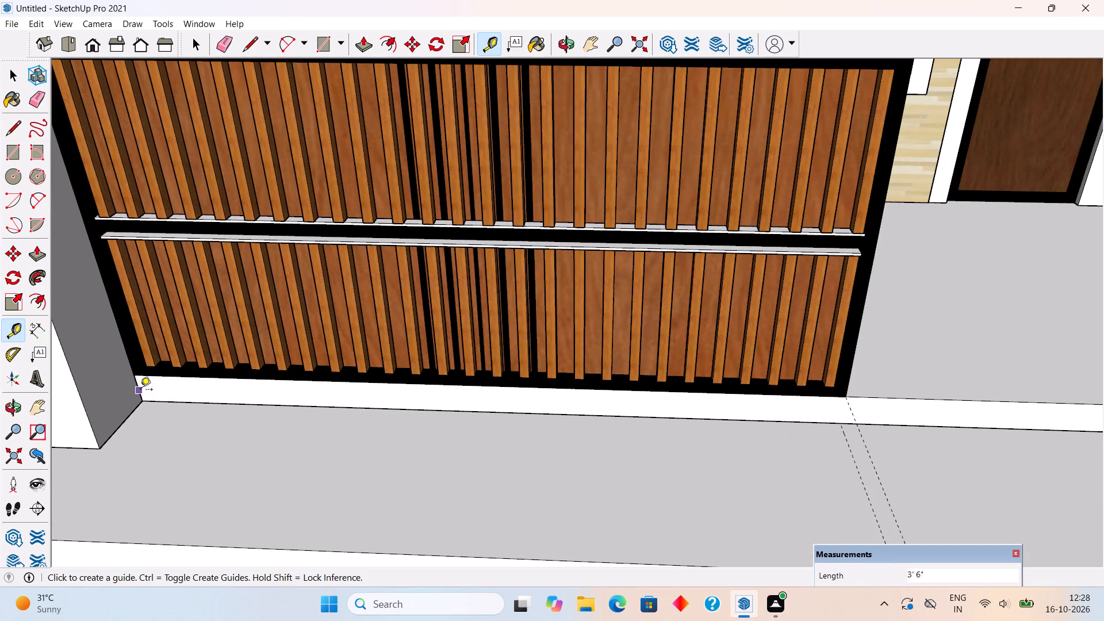
left_click(140, 390)
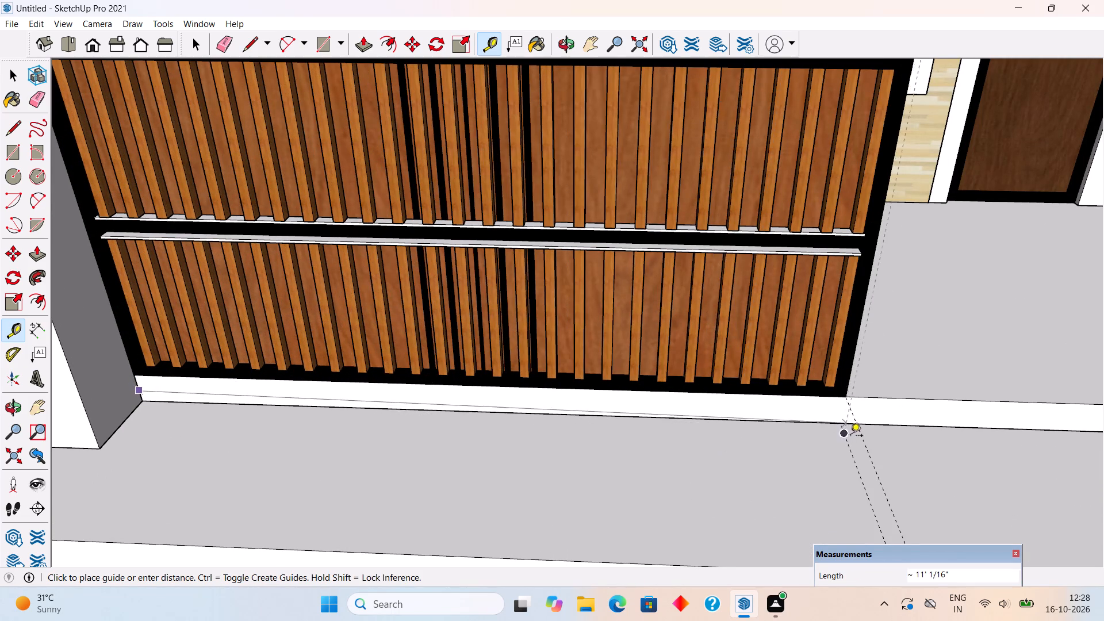
scroll(850, 435, "up", 8)
left_click(829, 421)
Place three vertical guides on the plinth's front face where the three boundary-wall joint guides on the ground meet it.
scroll(793, 427, "down", 4)
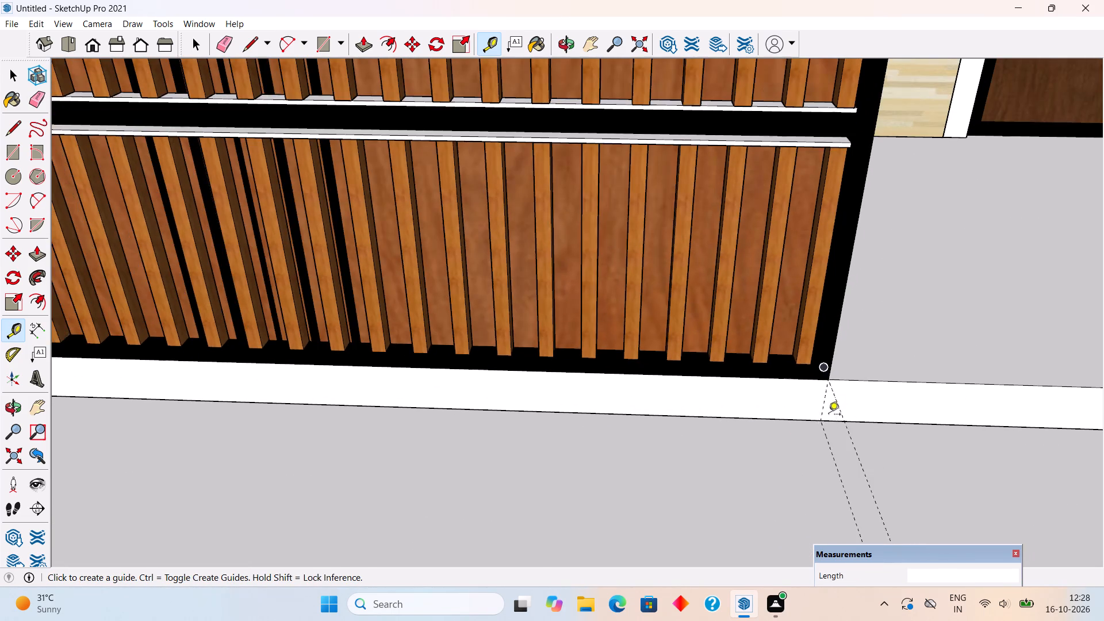
scroll(834, 412, "down", 4)
left_click(826, 404)
scroll(651, 420, "down", 3)
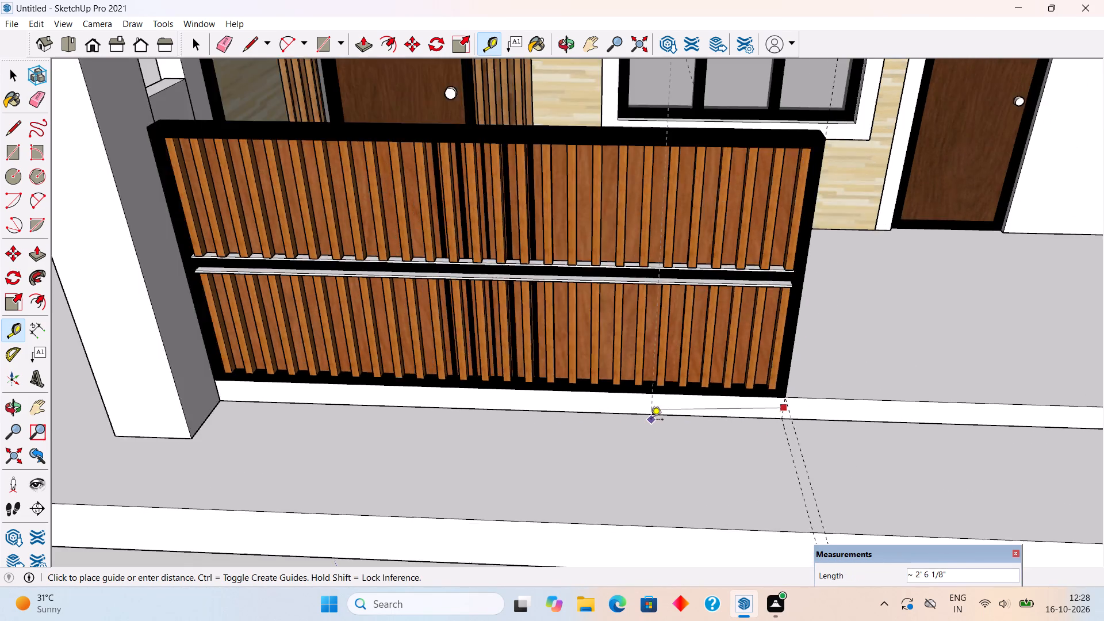
scroll(651, 420, "down", 7)
scroll(896, 410, "up", 5)
left_click(893, 428)
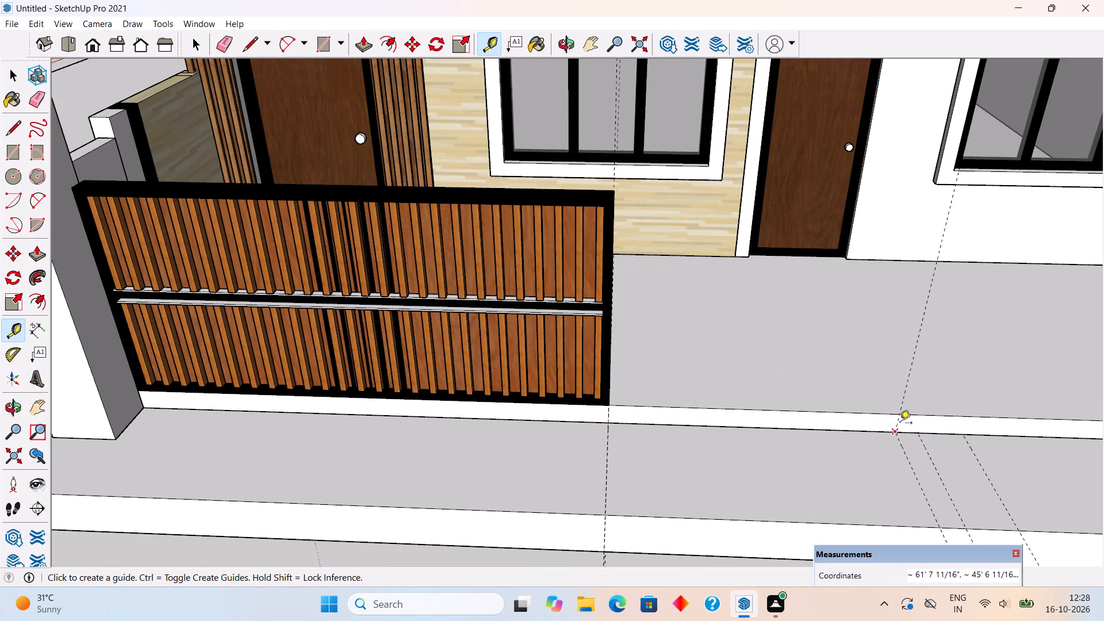
left_click(900, 423)
left_click(919, 432)
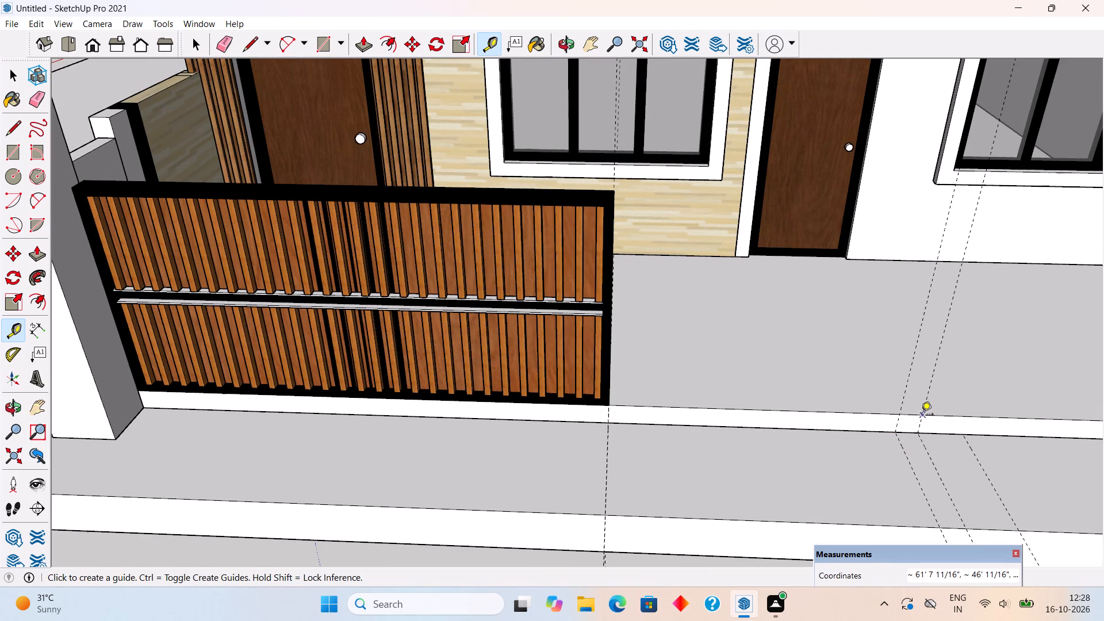
left_click(921, 424)
left_click(963, 433)
Examine the new guides around the gate and plinth against the whole front of the building.
scroll(937, 442, "down", 9)
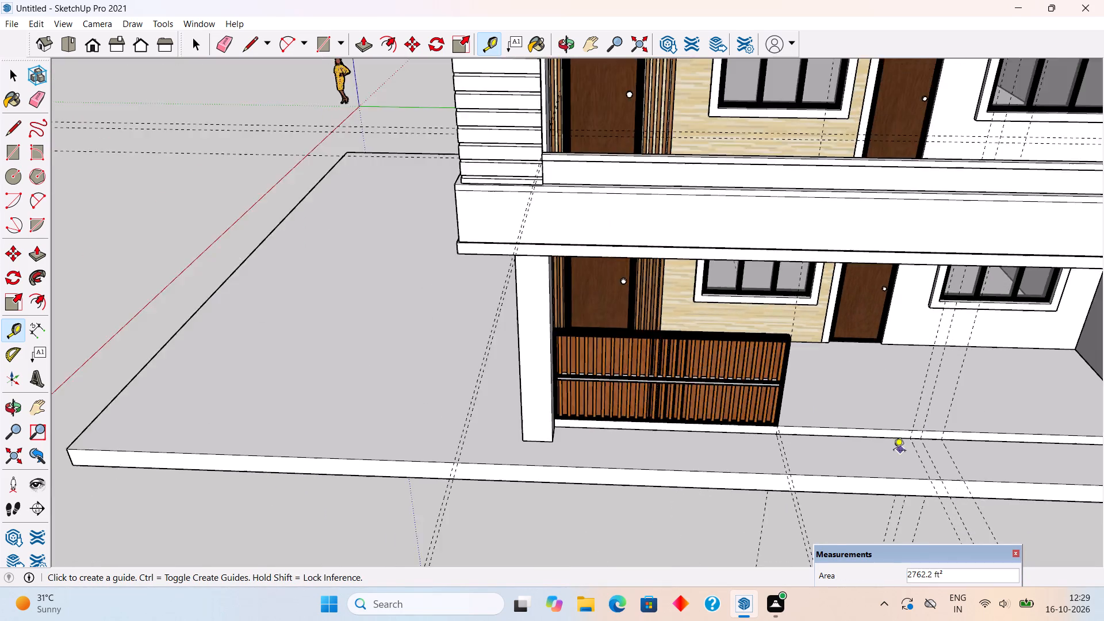
scroll(894, 451, "down", 4)
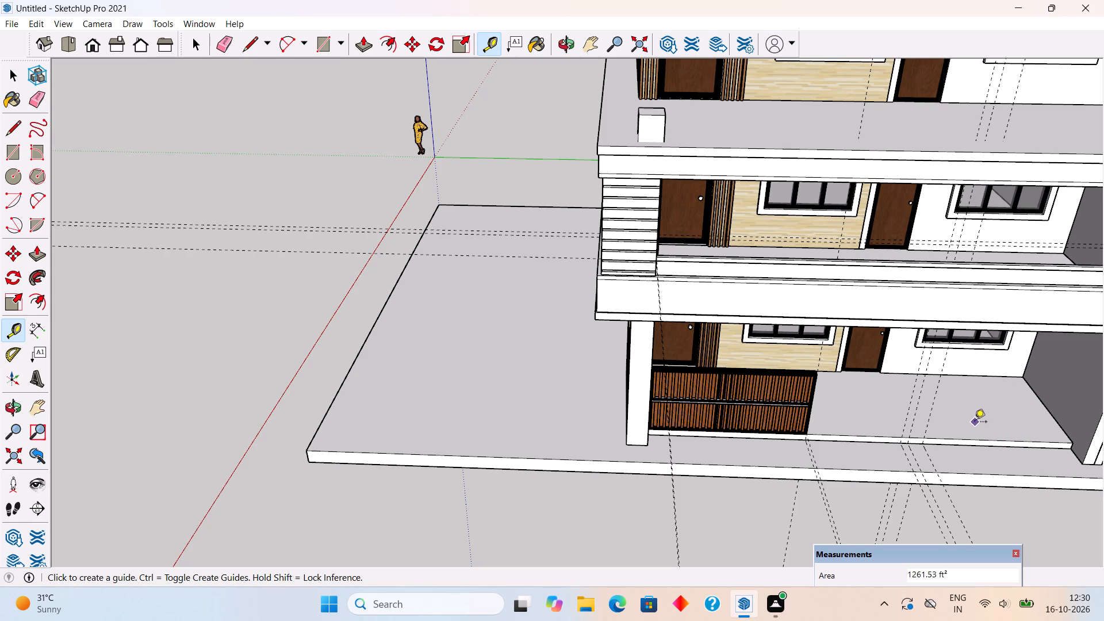
middle_click_drag(984, 417, 742, 399)
scroll(743, 388, "down", 4)
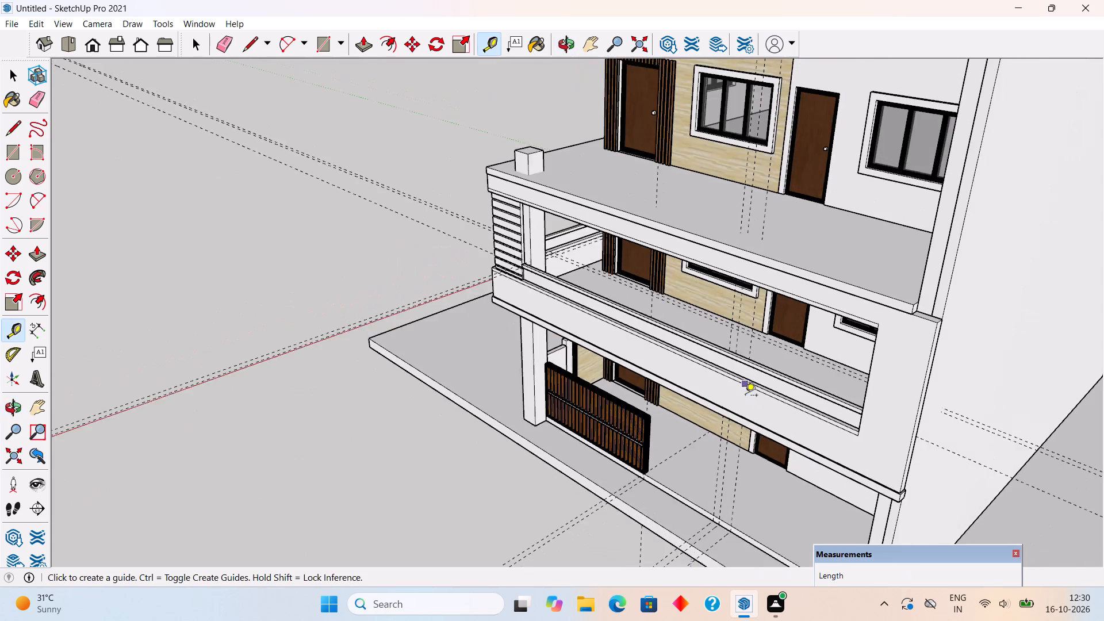
scroll(742, 524, "up", 9)
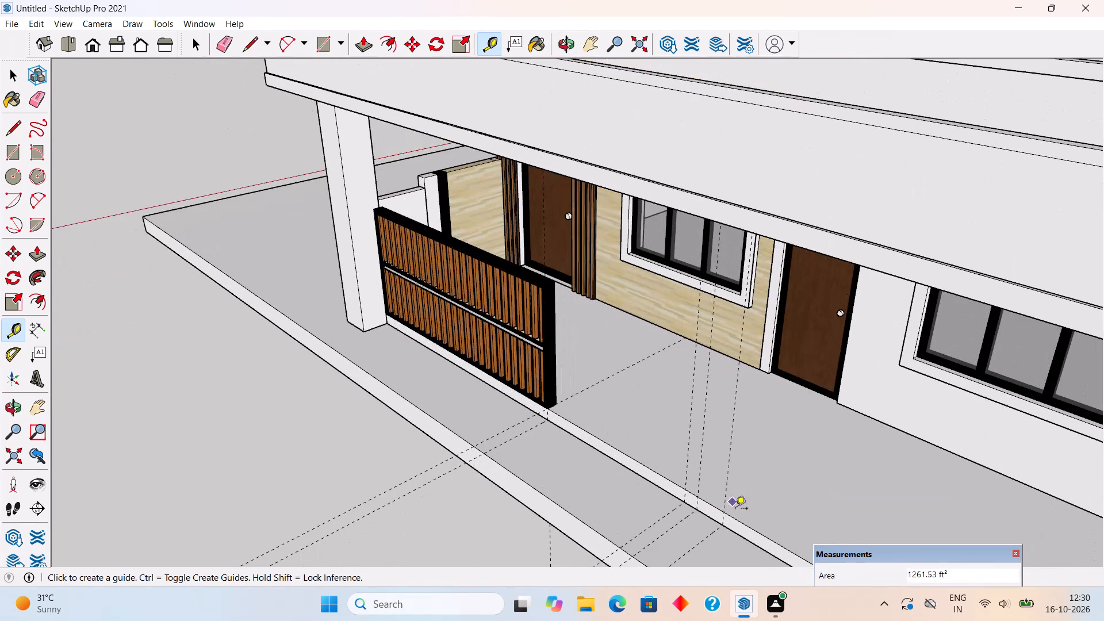
scroll(772, 506, "down", 2)
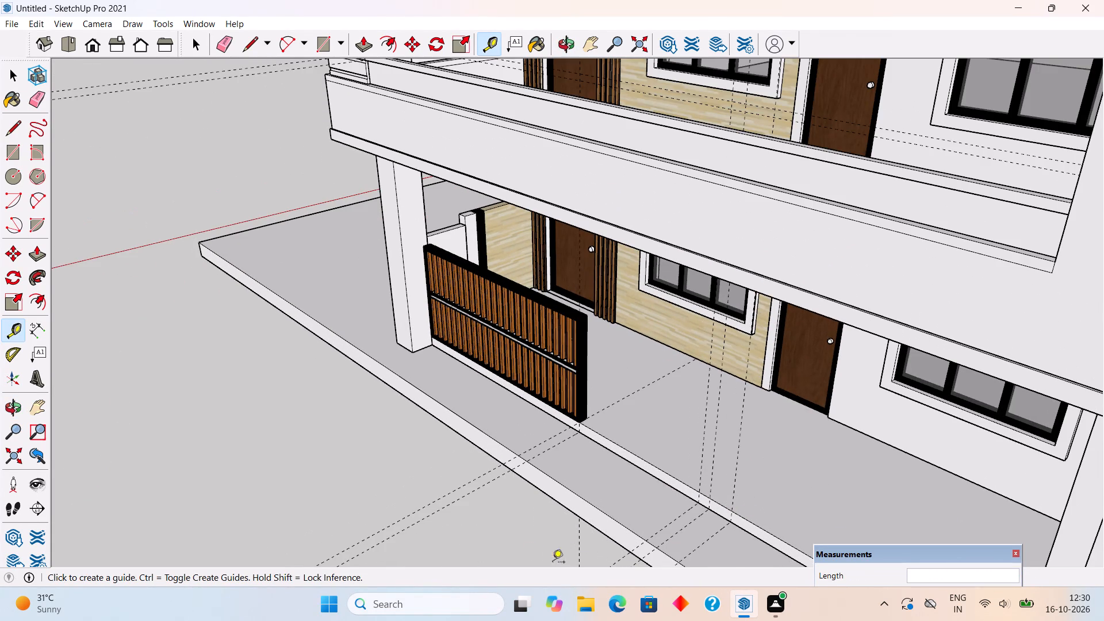
scroll(527, 554, "down", 8)
scroll(584, 569, "up", 3)
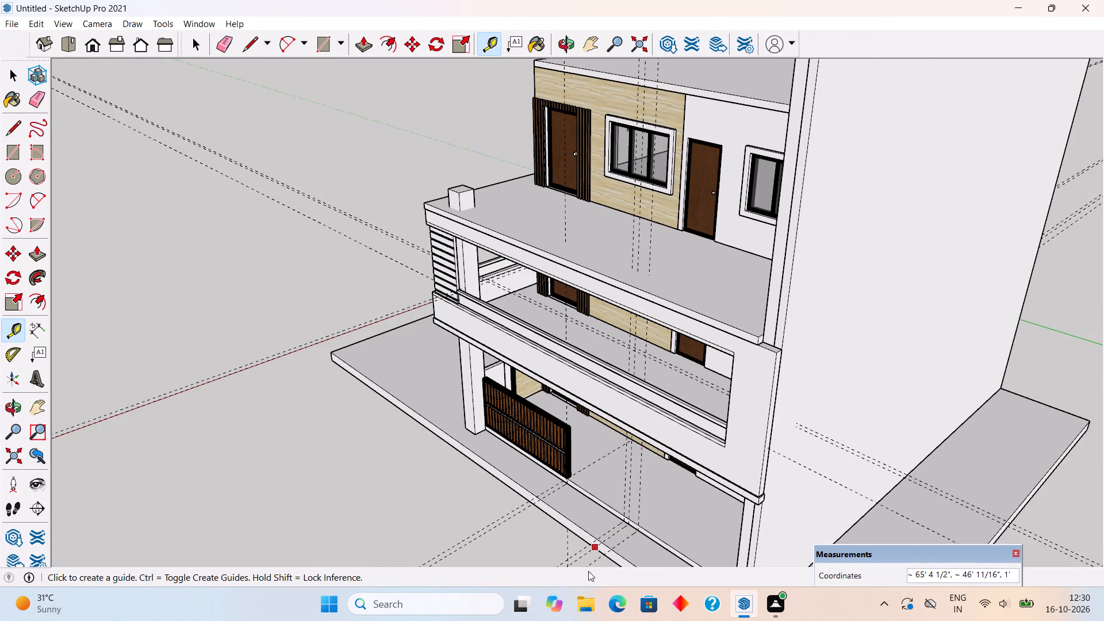
key("space")
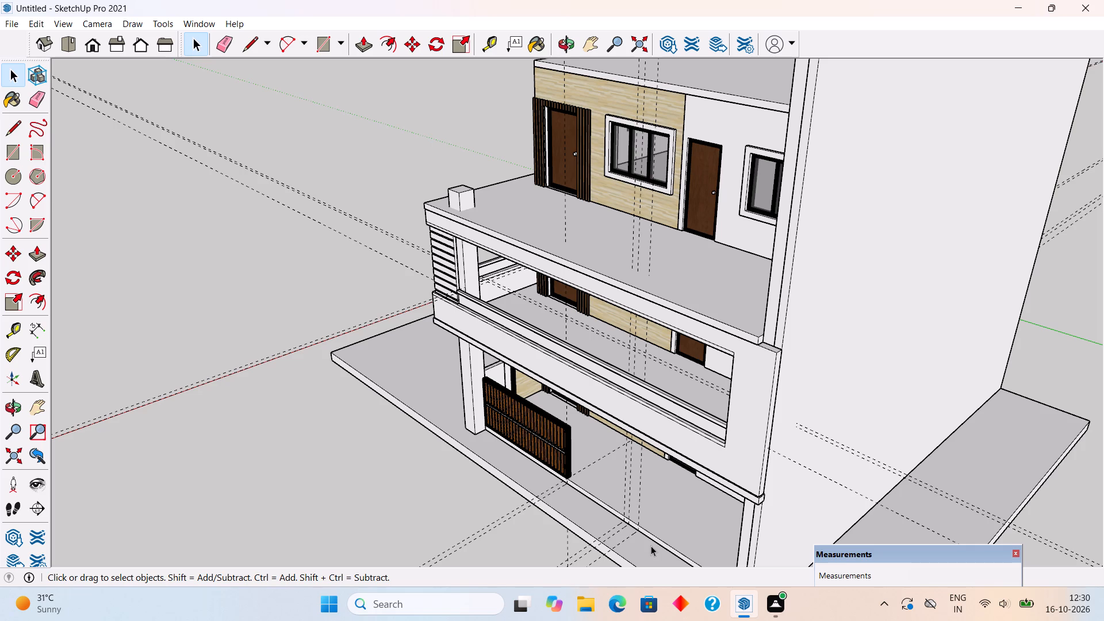
Offset three floor guides parallel to the gate-end guide to the plinth's vertical guides, the first 6' 6" away and the second 6" further.
scroll(590, 558, "up", 4)
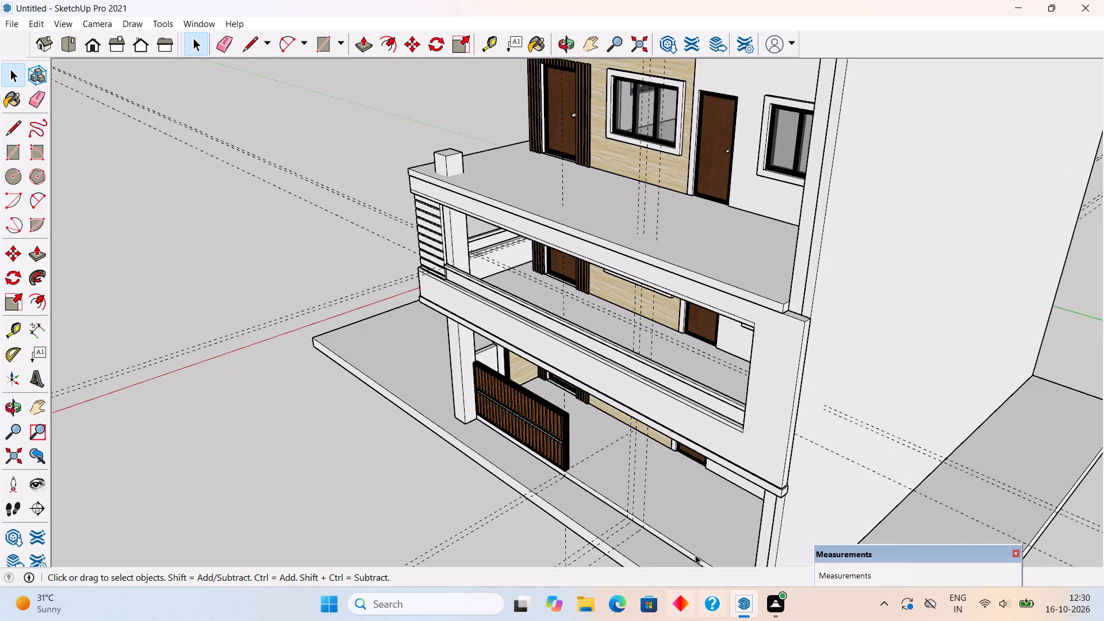
scroll(596, 421, "up", 2)
scroll(562, 496, "up", 1)
middle_click_drag(615, 483, 725, 483)
scroll(747, 500, "up", 4)
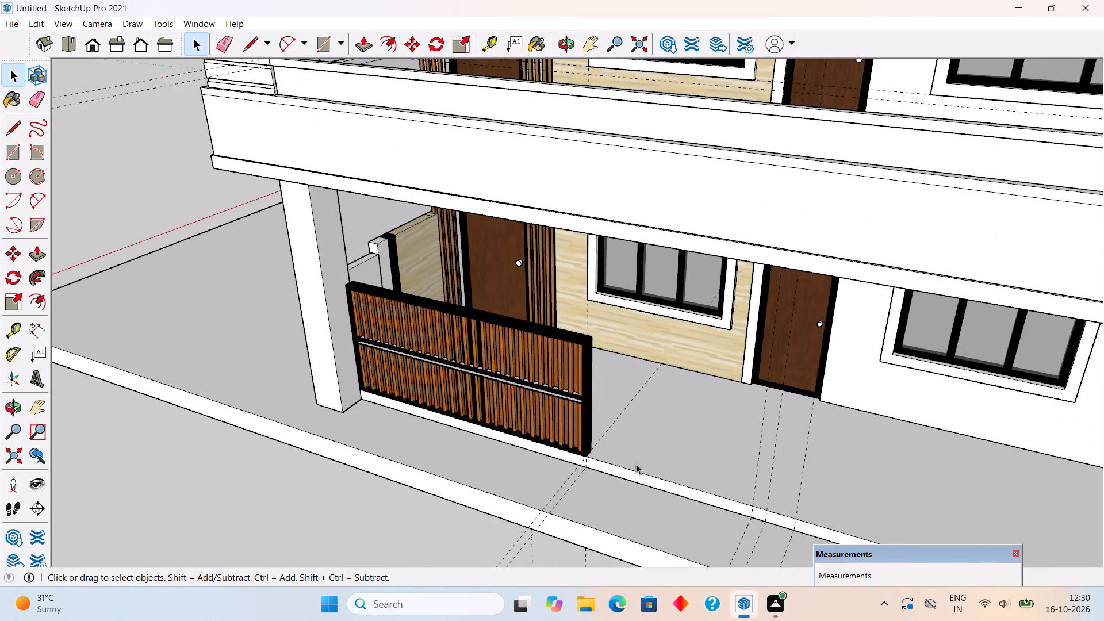
key("t")
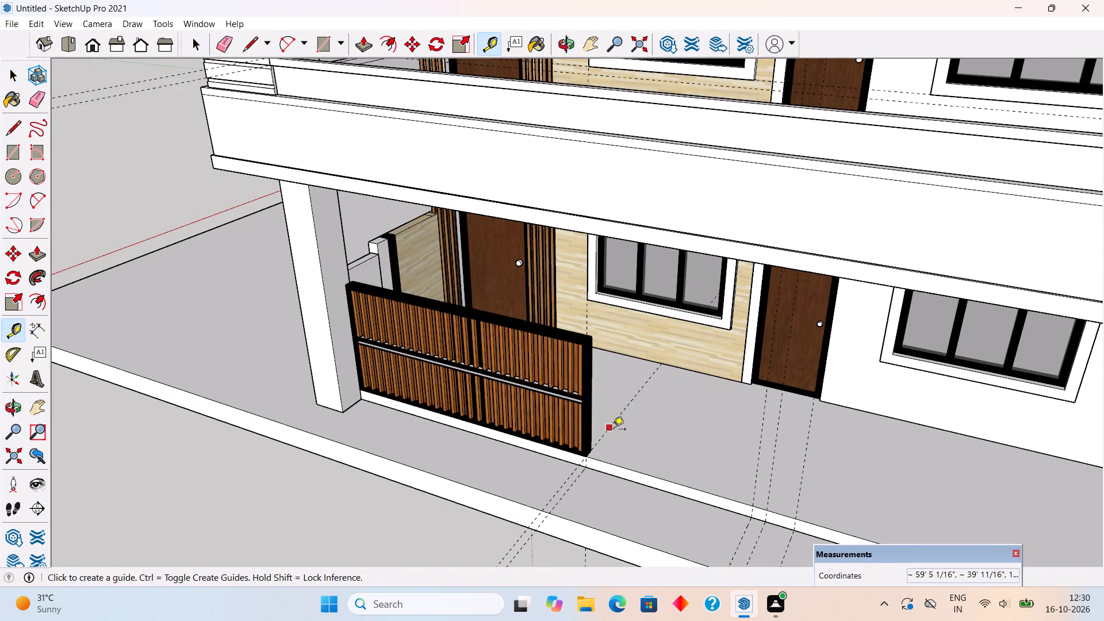
left_click(614, 430)
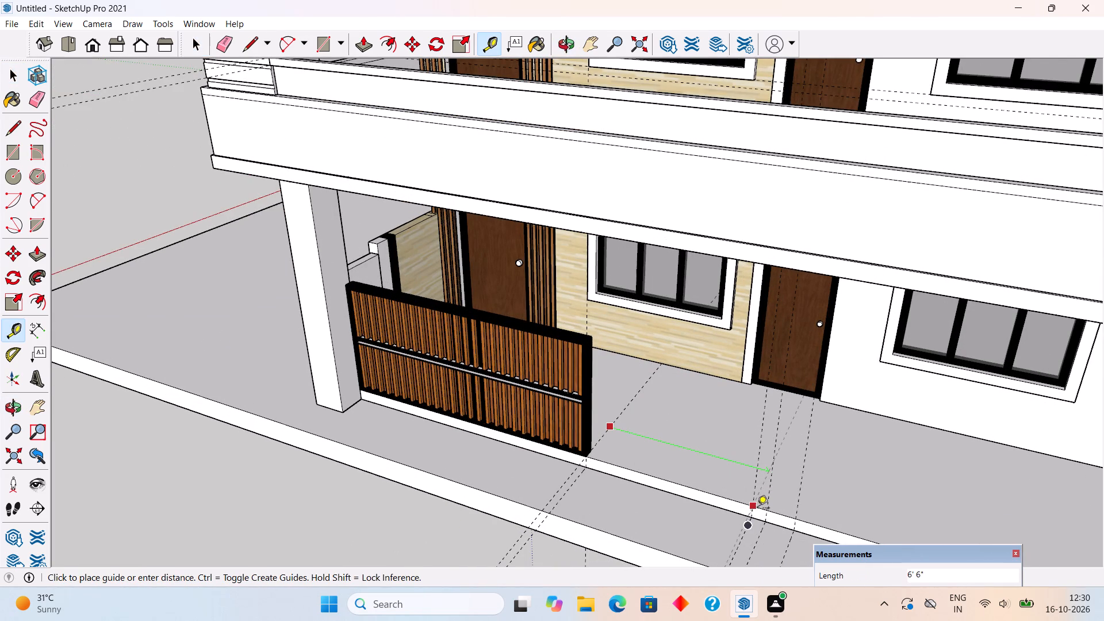
left_click(757, 509)
left_click(761, 490)
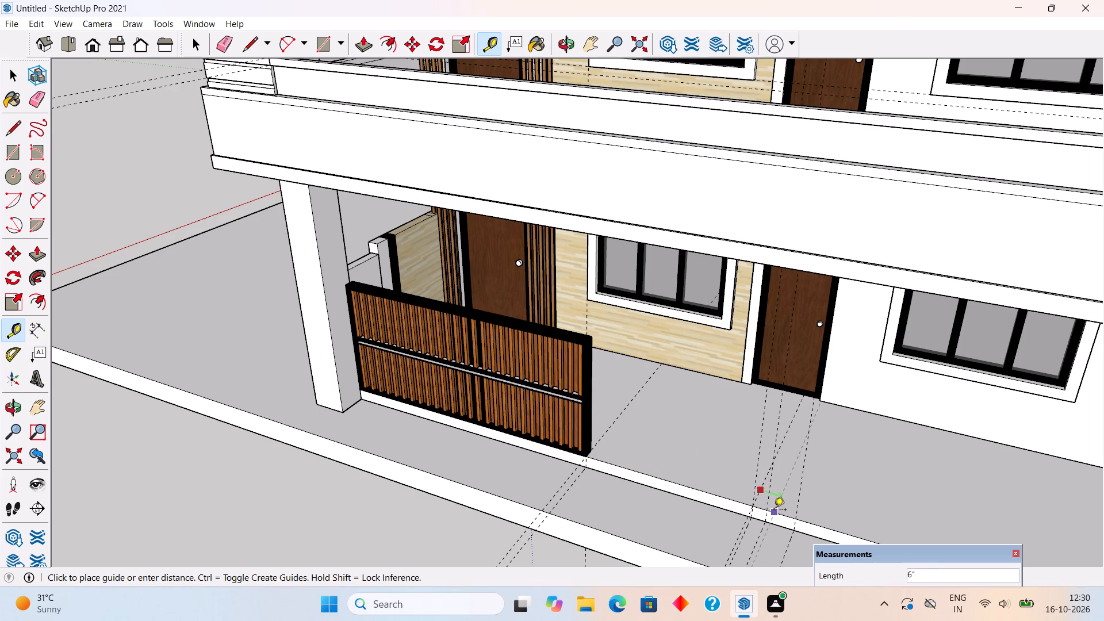
left_click(773, 511)
left_click(779, 488)
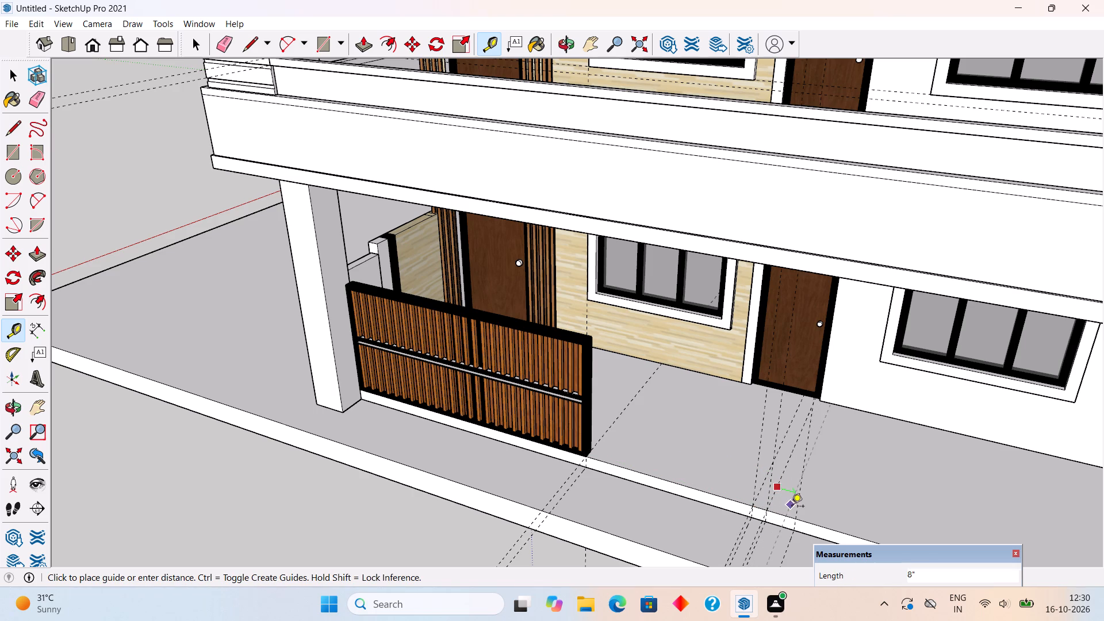
left_click(795, 517)
key("space")
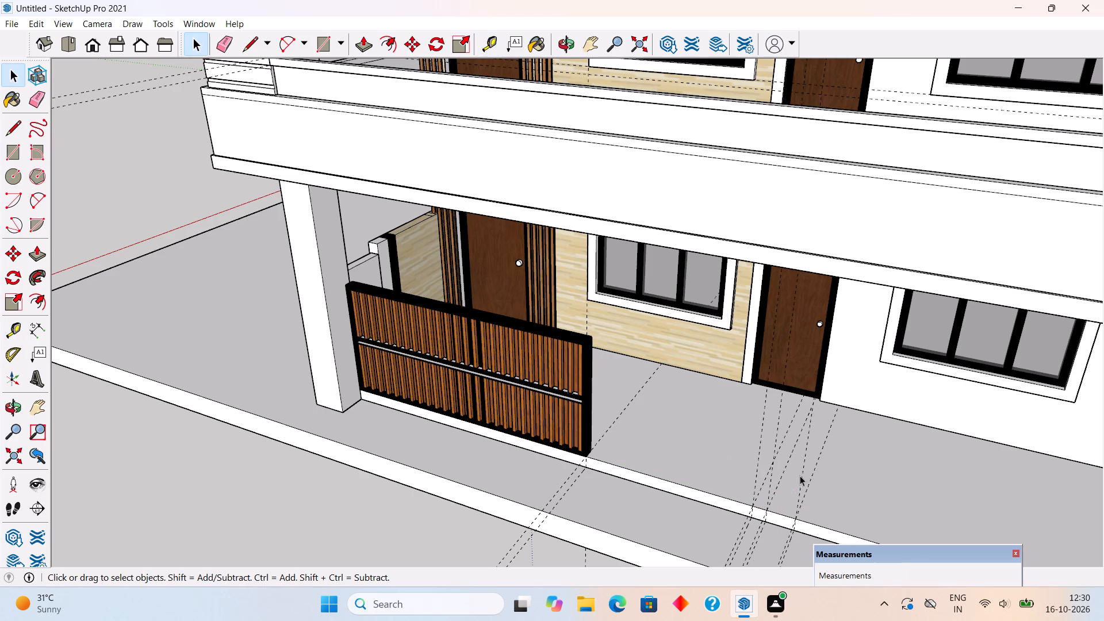
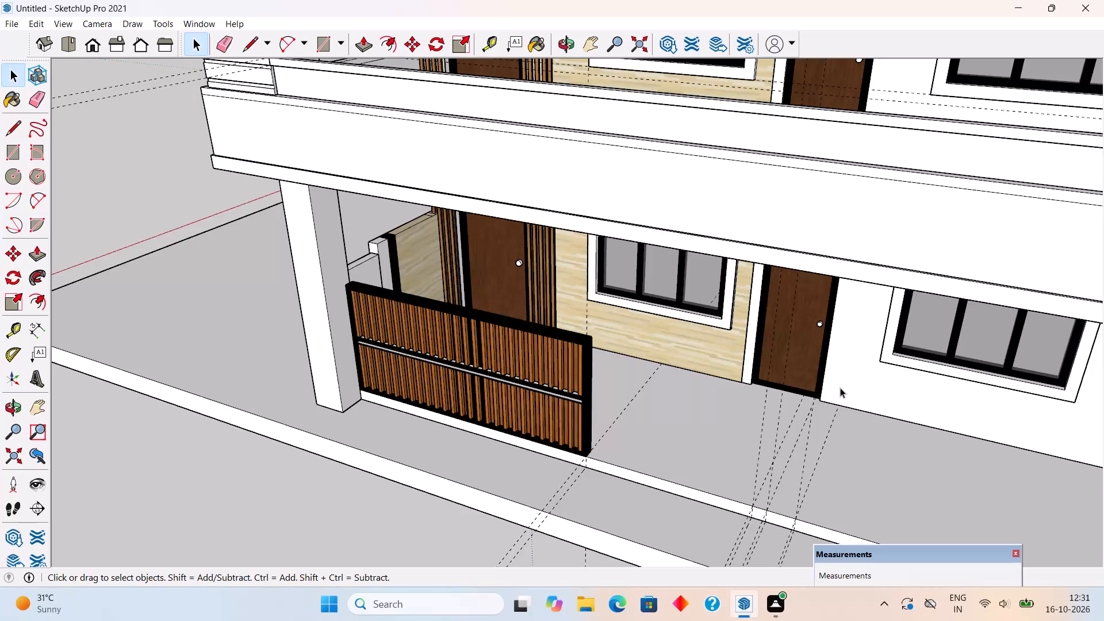
Place a guide parallel to the top-floor roof's front edge, offset about 9' 8" outward to the tall side wall's edge.
key("space")
scroll(783, 429, "down", 9)
middle_click_drag(758, 438, 812, 440)
scroll(812, 440, "down", 4)
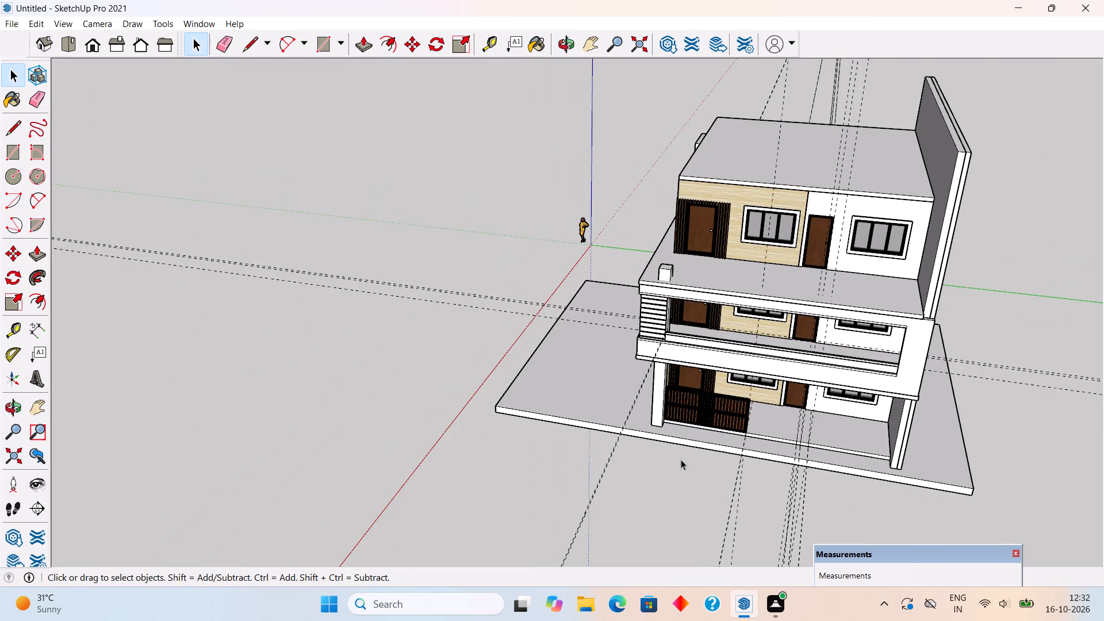
scroll(699, 308, "down", 3)
middle_click_drag(687, 271, 1103, 271)
scroll(757, 128, "up", 4)
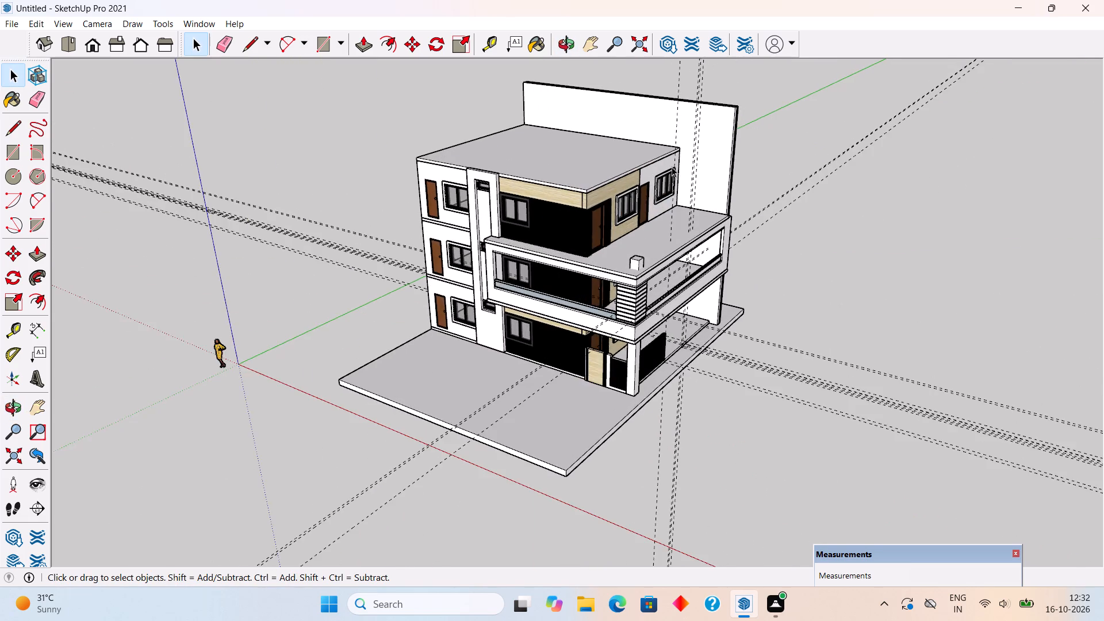
scroll(672, 167, "up", 4)
scroll(609, 168, "up", 1)
middle_click_drag(622, 171, 773, 233)
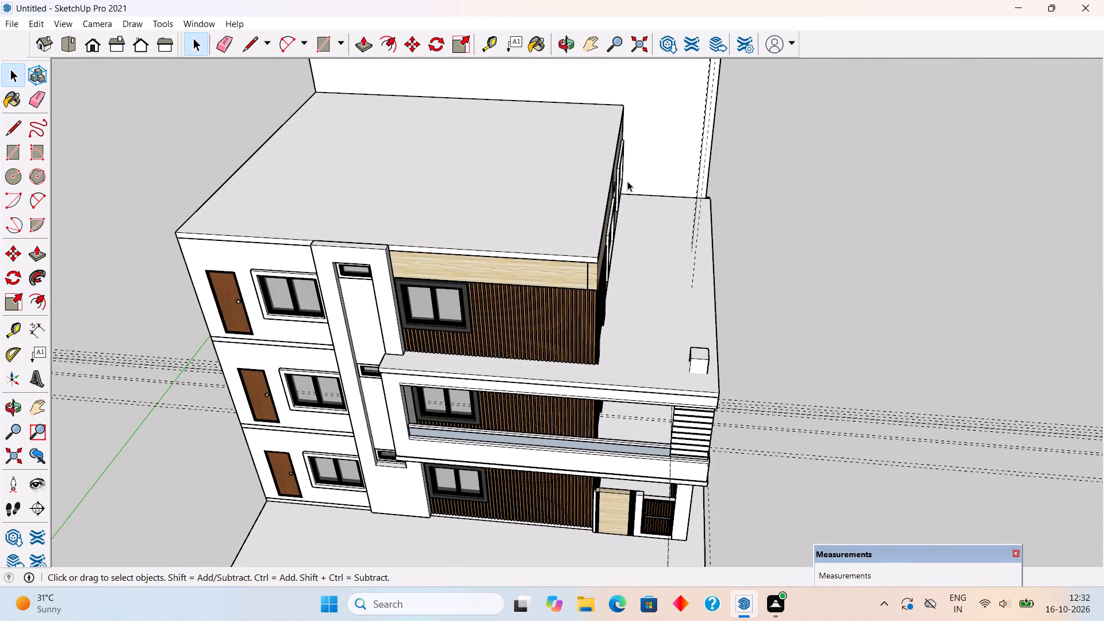
key("t")
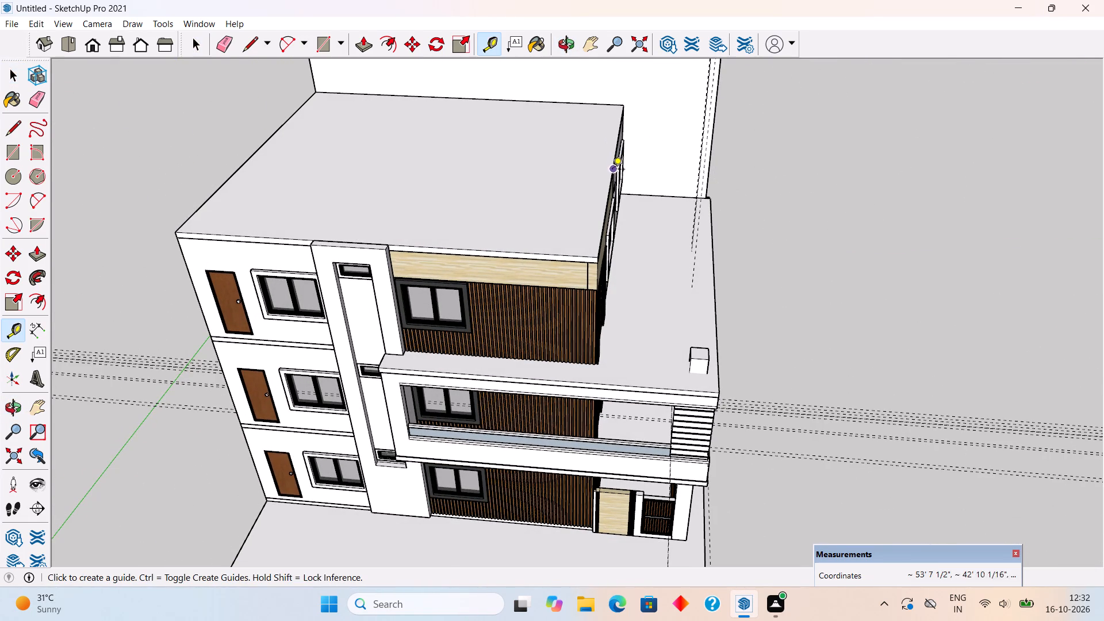
left_click(609, 179)
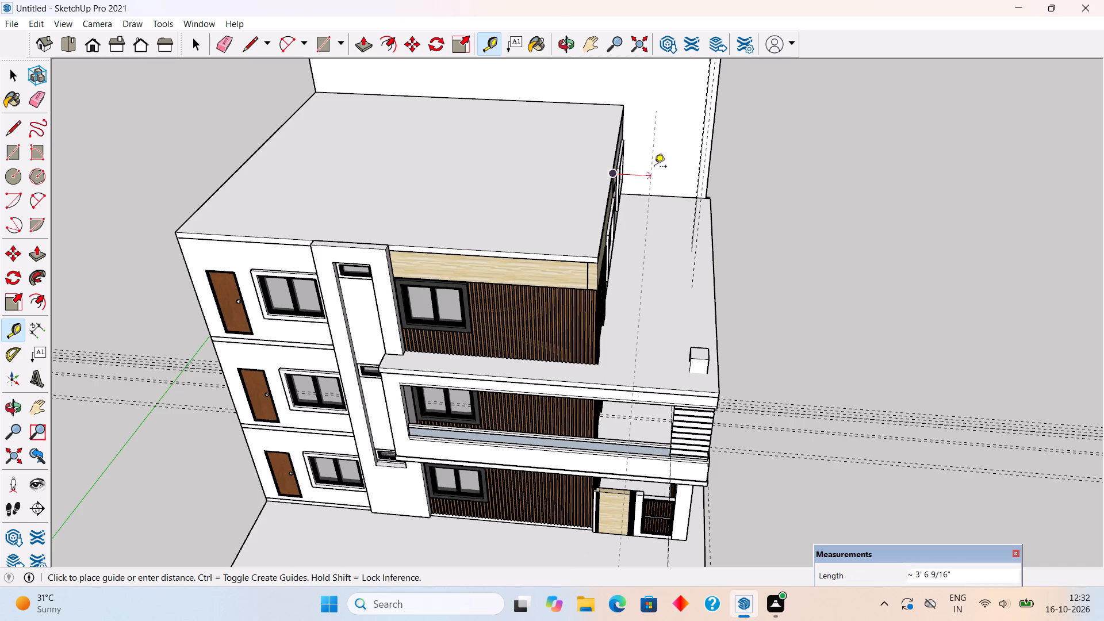
scroll(688, 175, "up", 5)
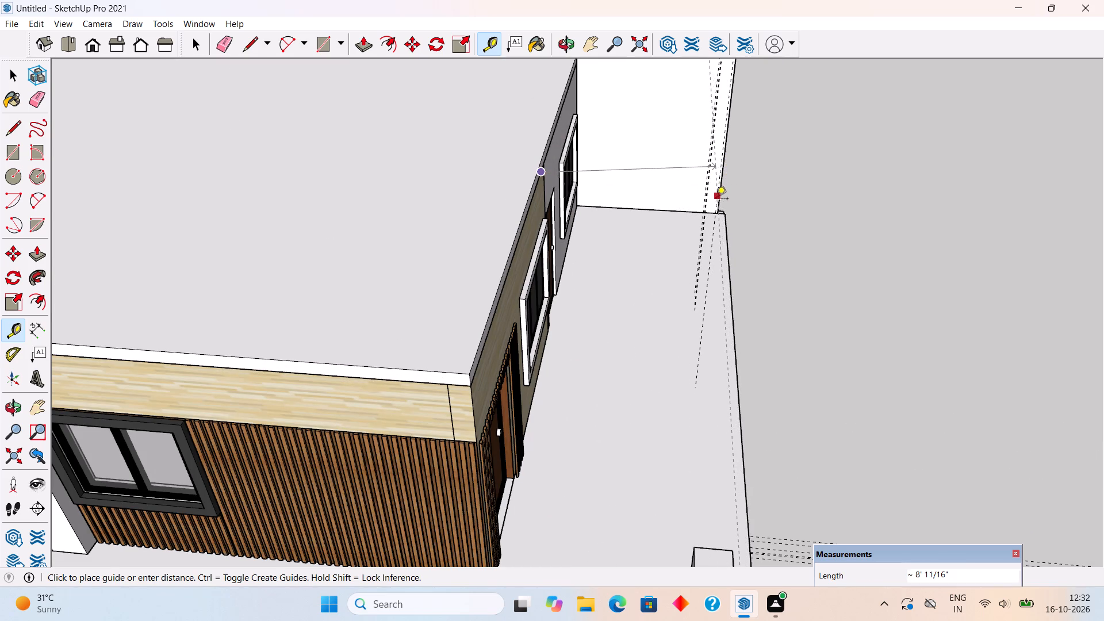
middle_click_drag(715, 201, 641, 220)
scroll(673, 204, "up", 3)
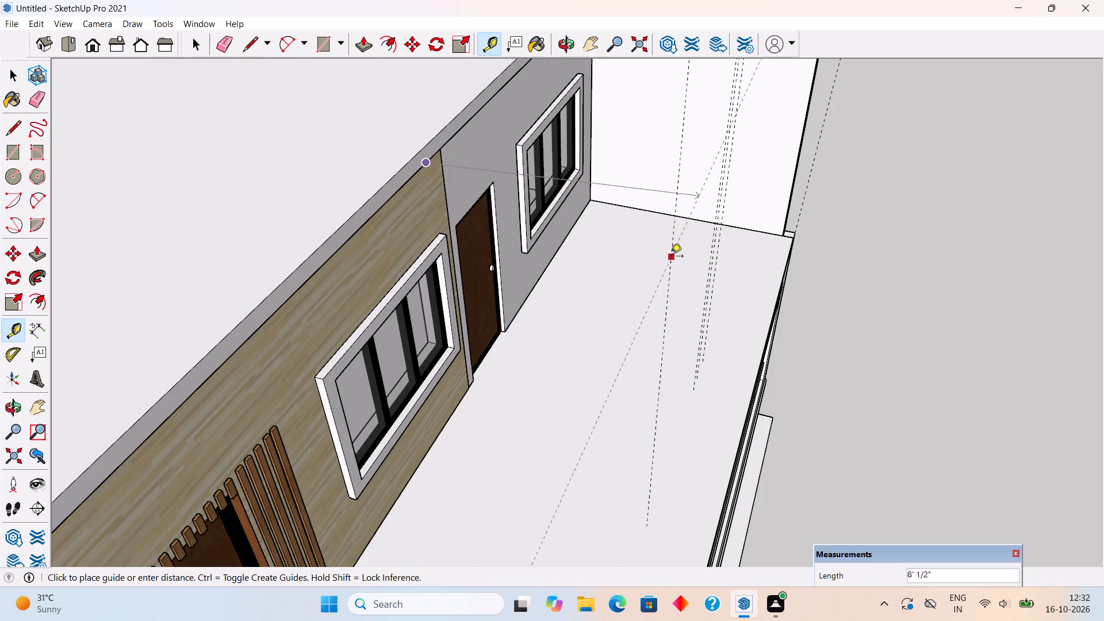
scroll(632, 280, "down", 6)
scroll(528, 223, "down", 4)
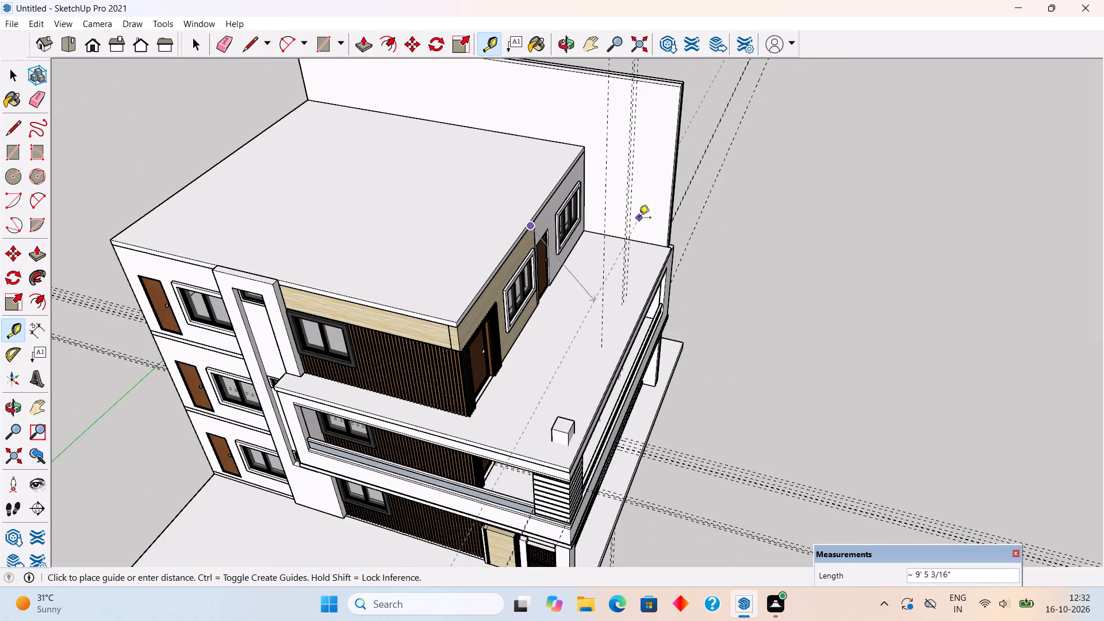
scroll(639, 218, "up", 3)
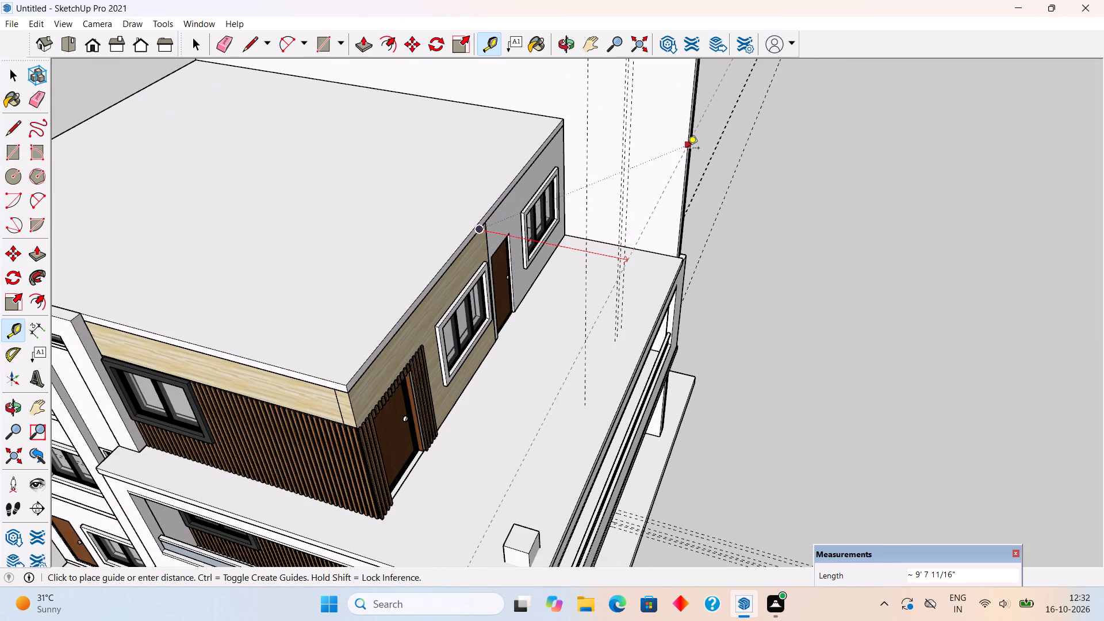
left_click(687, 149)
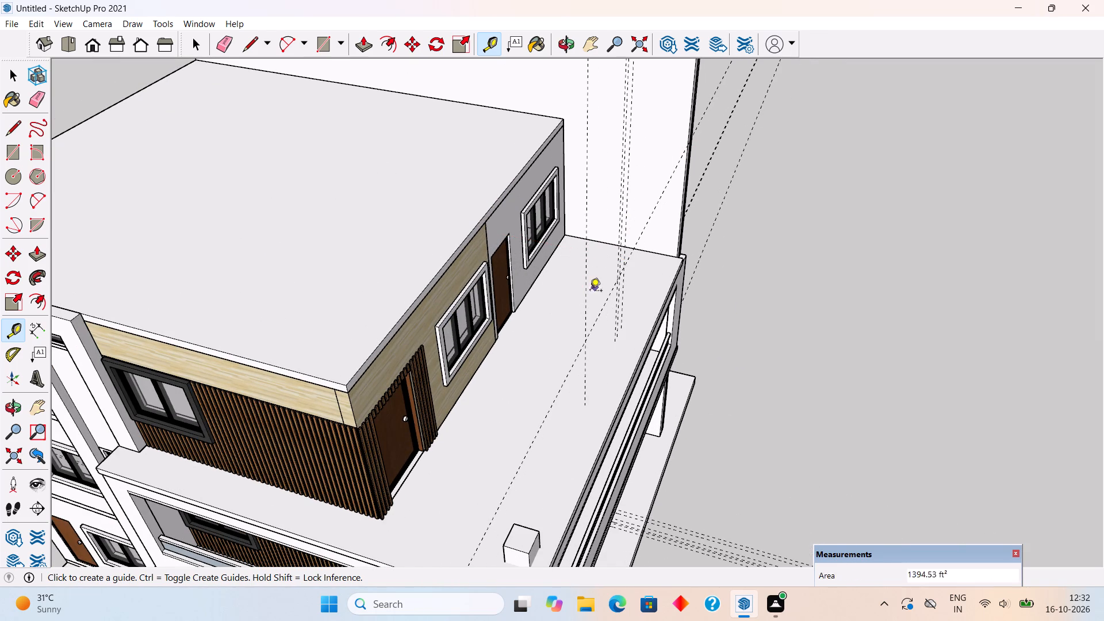
Examine the new roof-edge guide against the terrace and side wall from several angles.
middle_click_drag(607, 313, 717, 300)
scroll(672, 293, "up", 9)
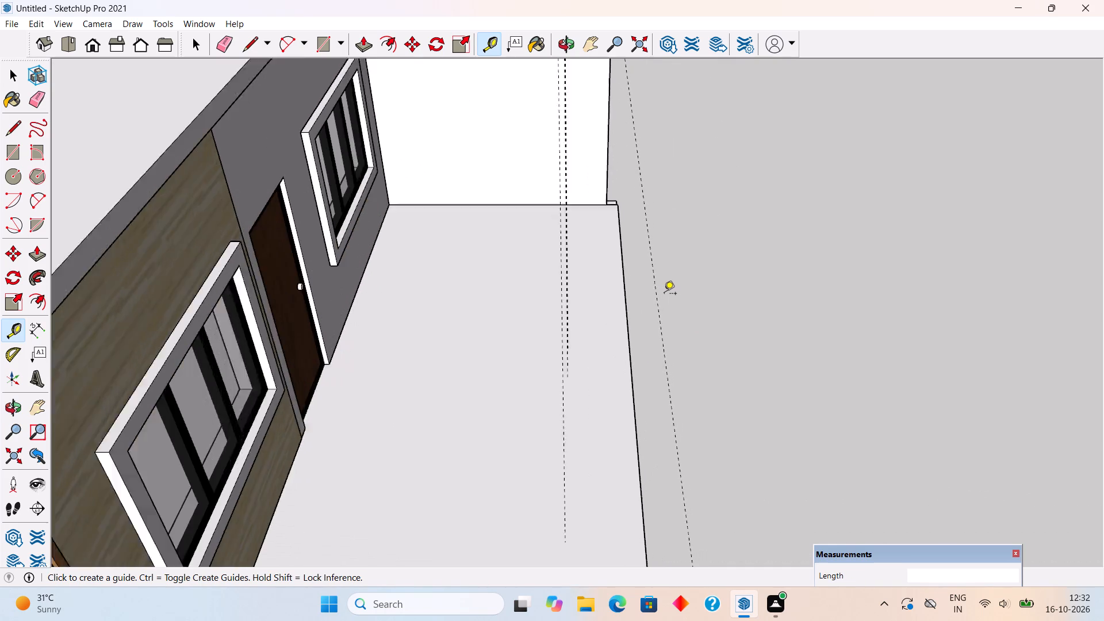
scroll(664, 294, "up", 1)
middle_click_drag(607, 300, 397, 268)
scroll(607, 300, "down", 1)
scroll(397, 268, "down", 10)
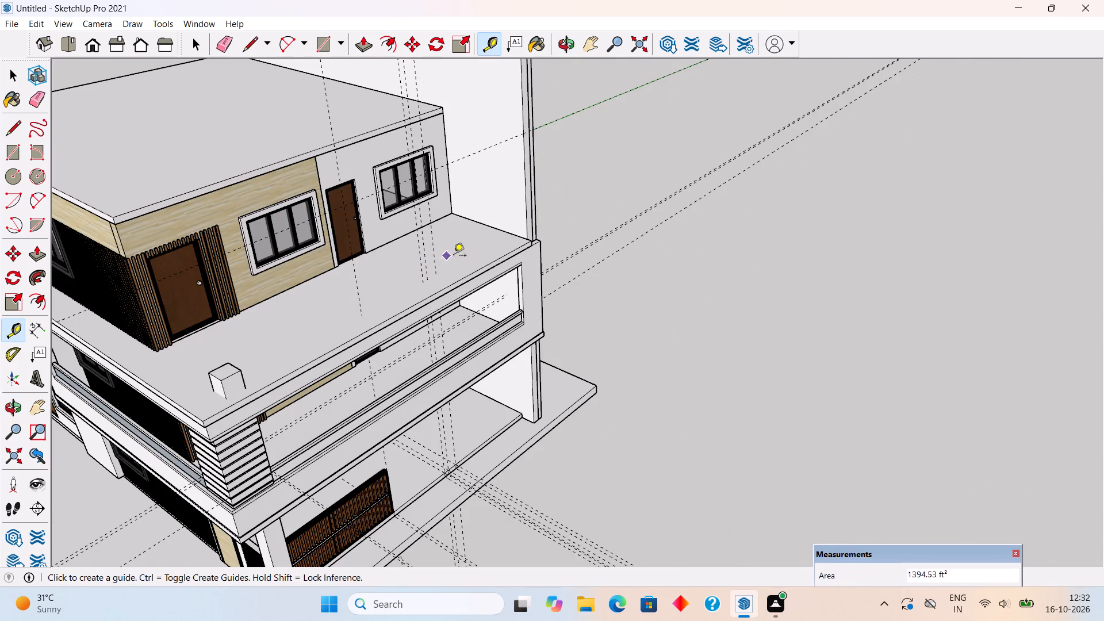
key("space")
left_click(678, 273)
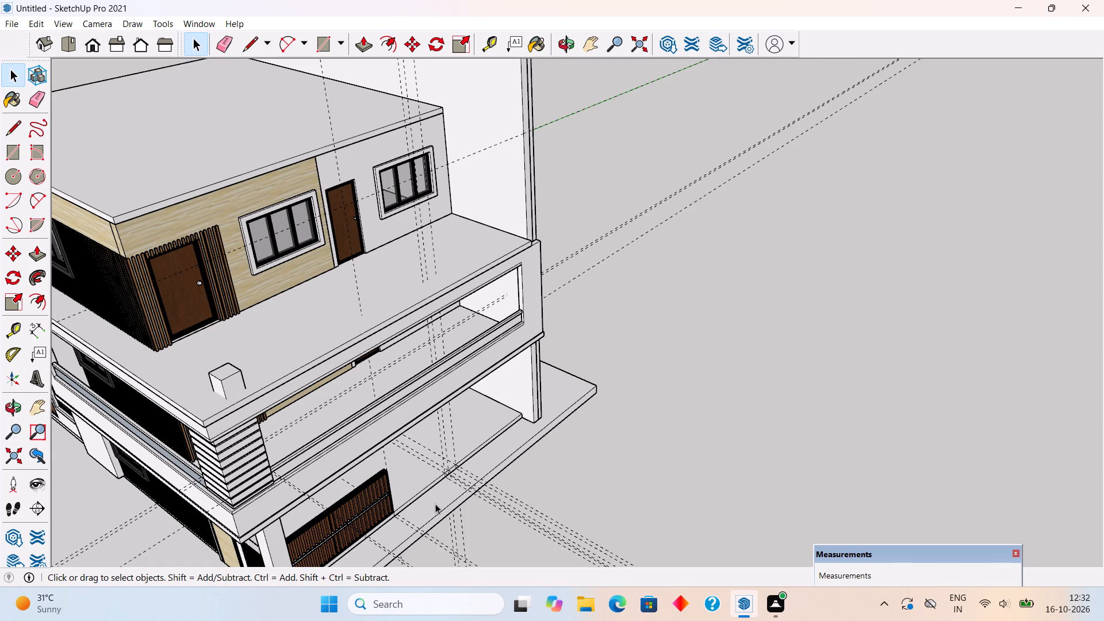
Offset two floor guides from the guide at the gate's free end, the first 3' 3" away and the second 1.5' further.
scroll(415, 507, "up", 10)
middle_click_drag(439, 460, 363, 478)
scroll(358, 481, "up", 4)
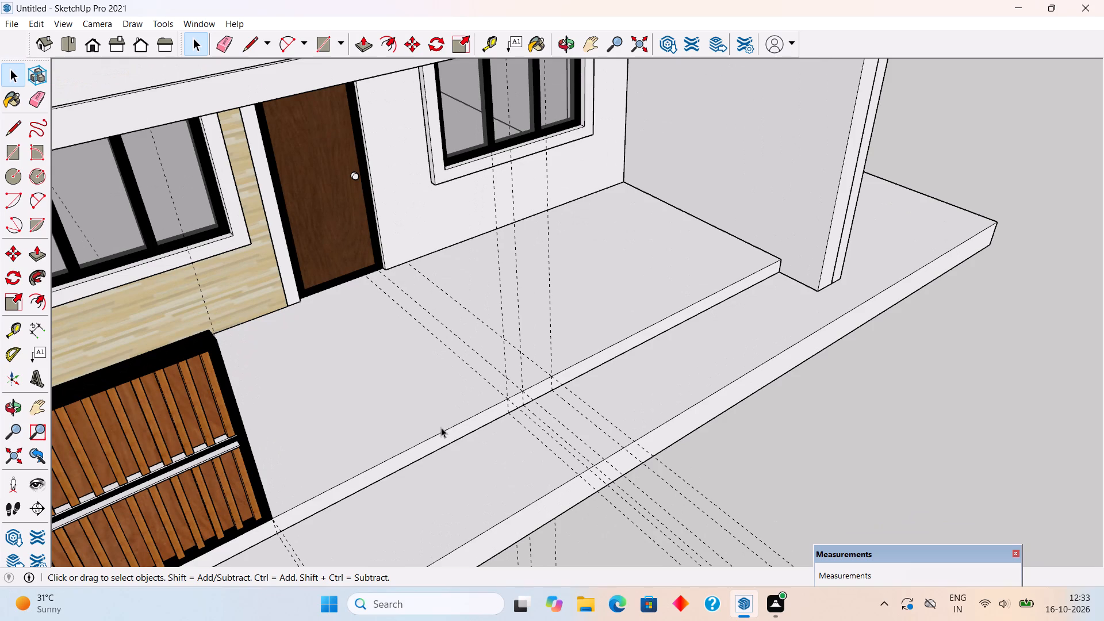
key("t")
scroll(1103, 84, "down", 3)
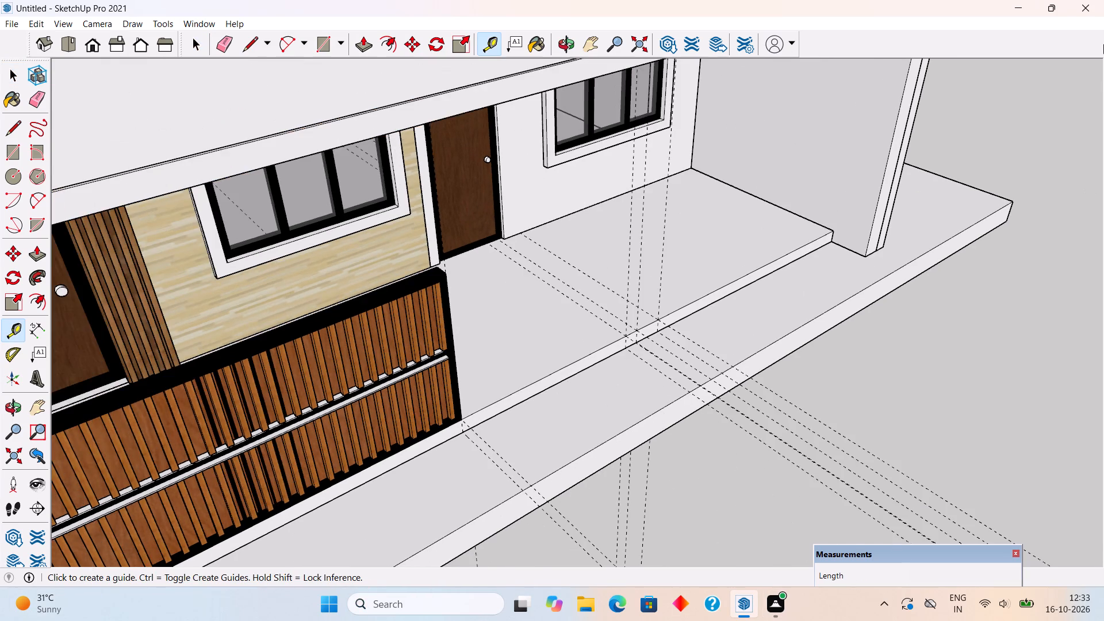
scroll(1102, 0, "down", 2)
middle_click_drag(572, 450, 390, 452)
scroll(623, 278, "up", 4)
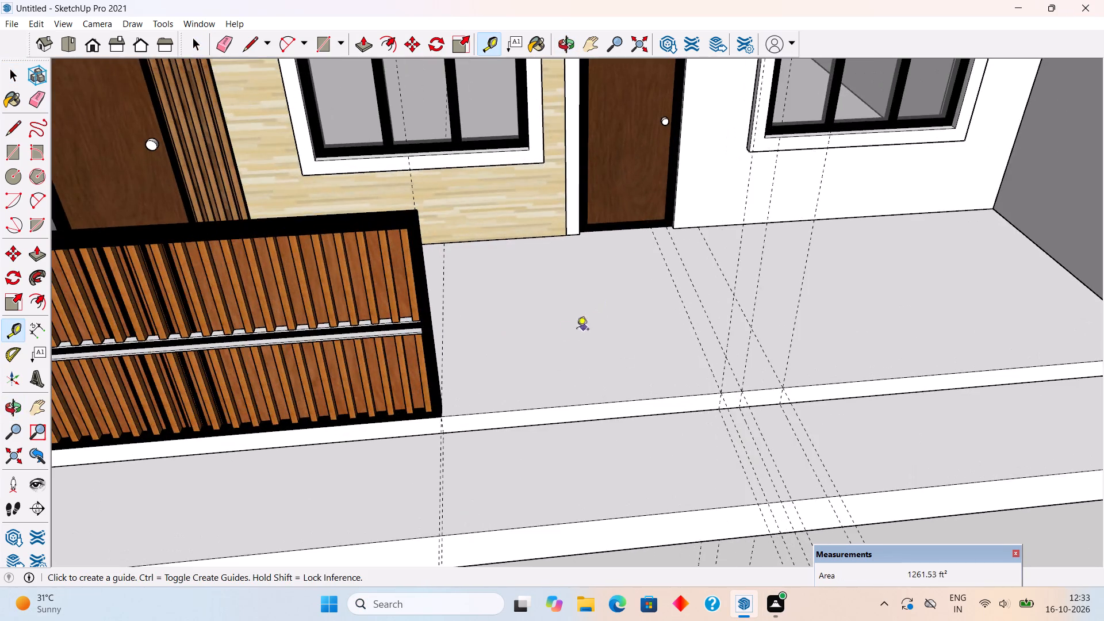
middle_click_drag(458, 365, 374, 380)
left_click(400, 342)
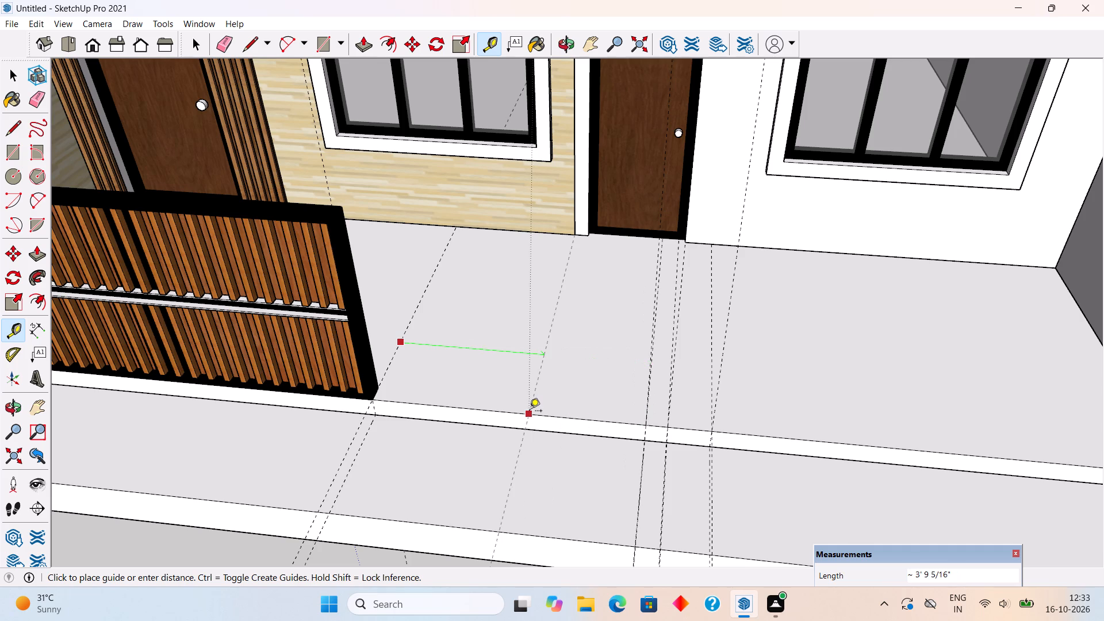
type("3.")
key("BackSpace")
type("'3\"")
key("Return")
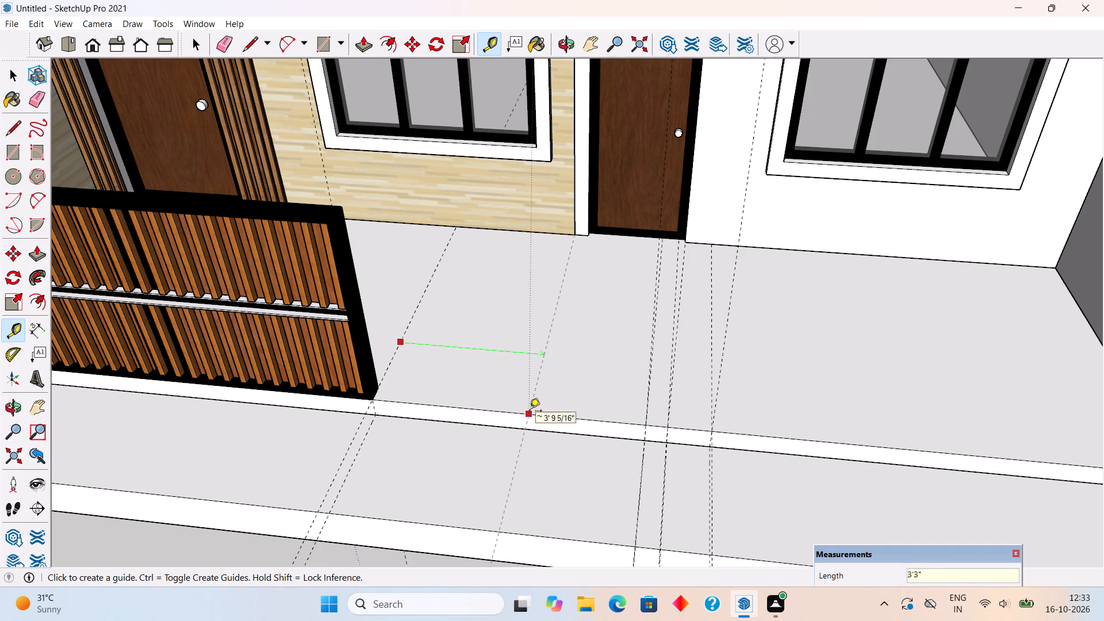
left_click(513, 388)
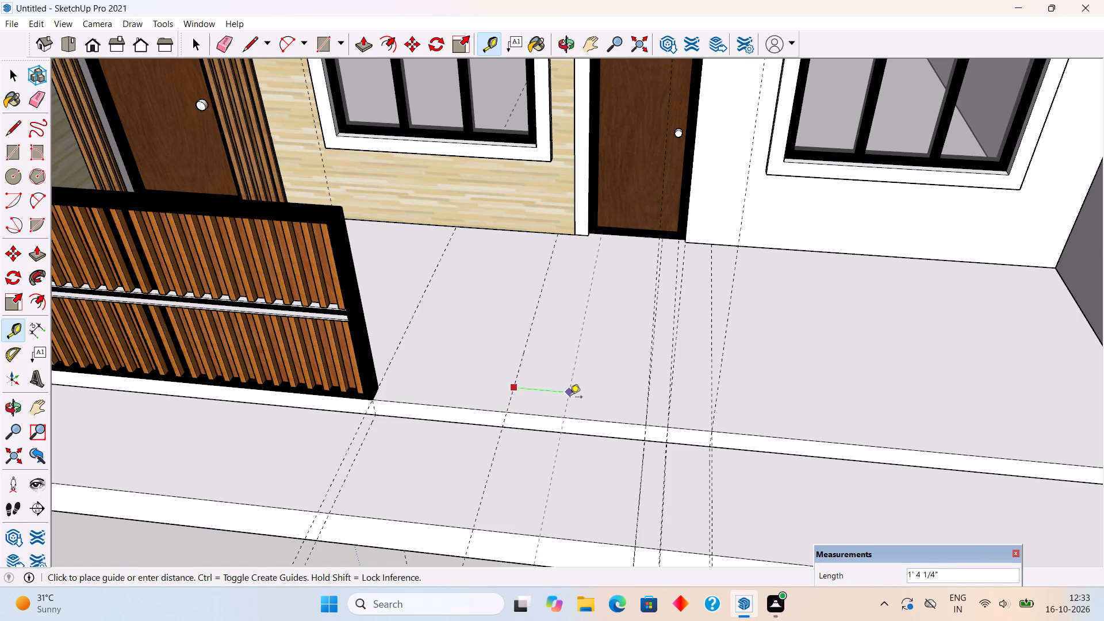
type("1.5'")
key("Return")
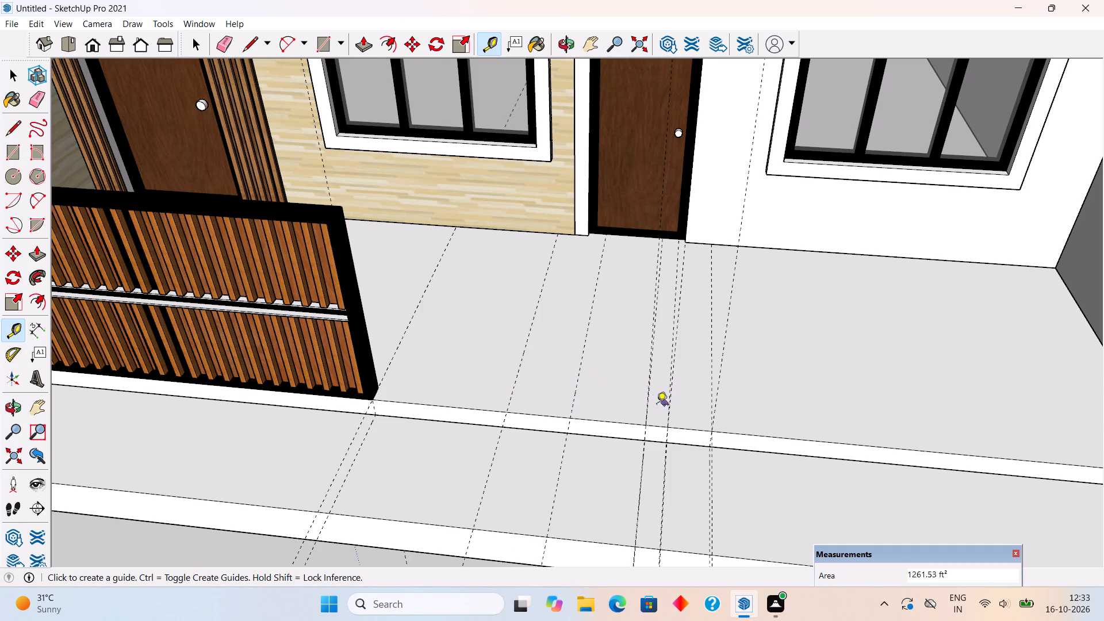
Offset a guide 9" inward from the plinth's front top edge.
left_click(614, 422)
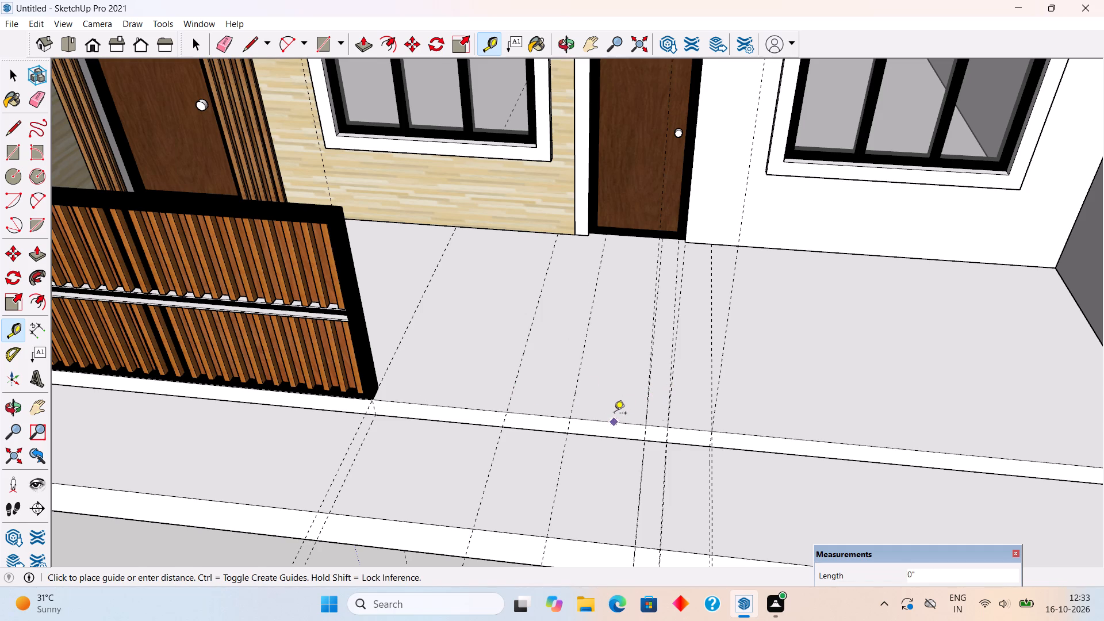
type("9\"")
key("Return")
key("space")
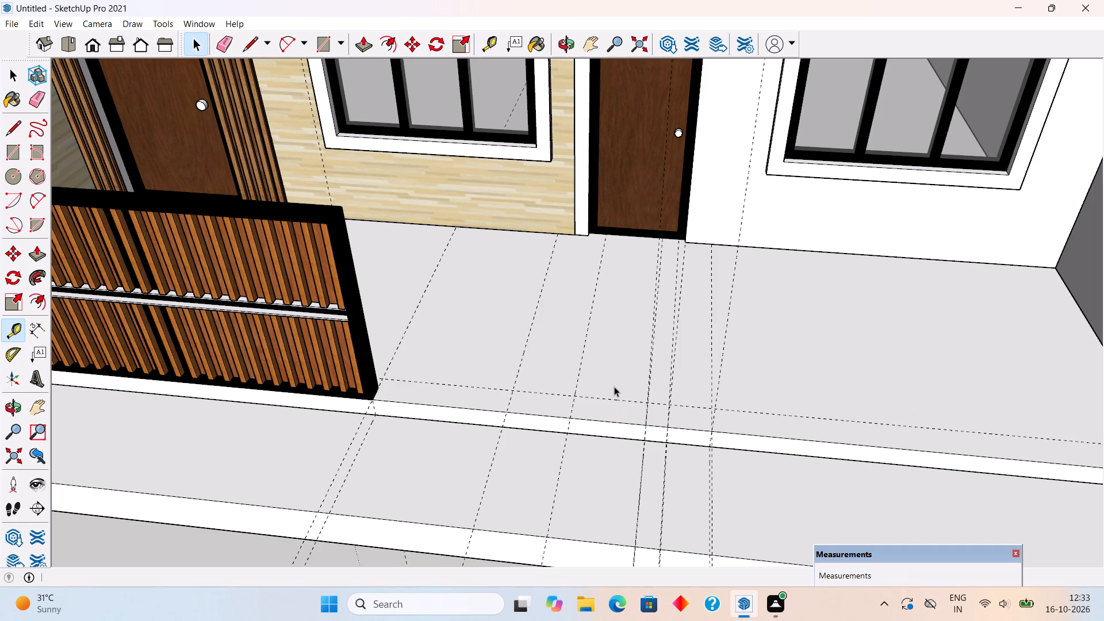
Draw a rectangle about 9" by 1' 9" on the plinth from the 3' 3" guide and pull it up about 31' 5" into a pillar.
type("r")
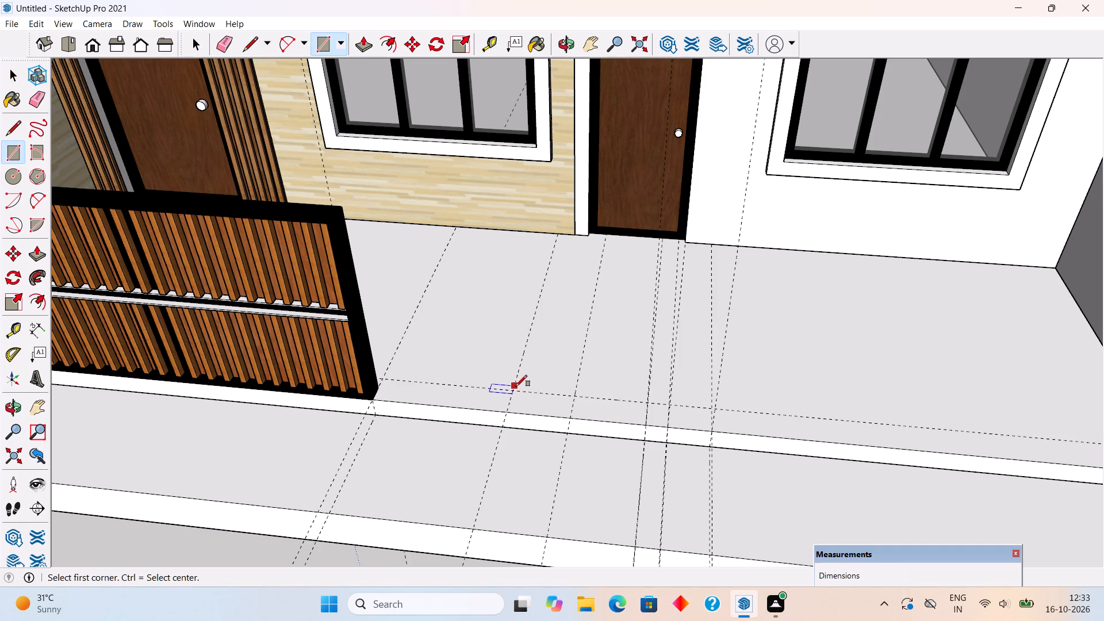
left_click(512, 390)
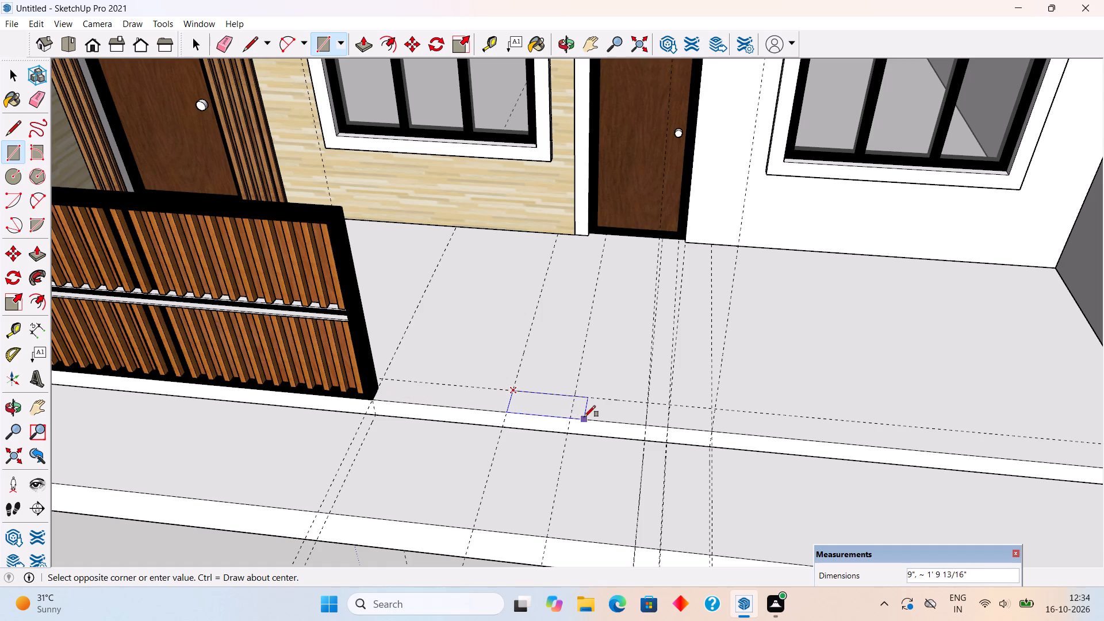
left_click(580, 418)
key("p")
left_click(569, 406)
scroll(567, 399, "down", 14)
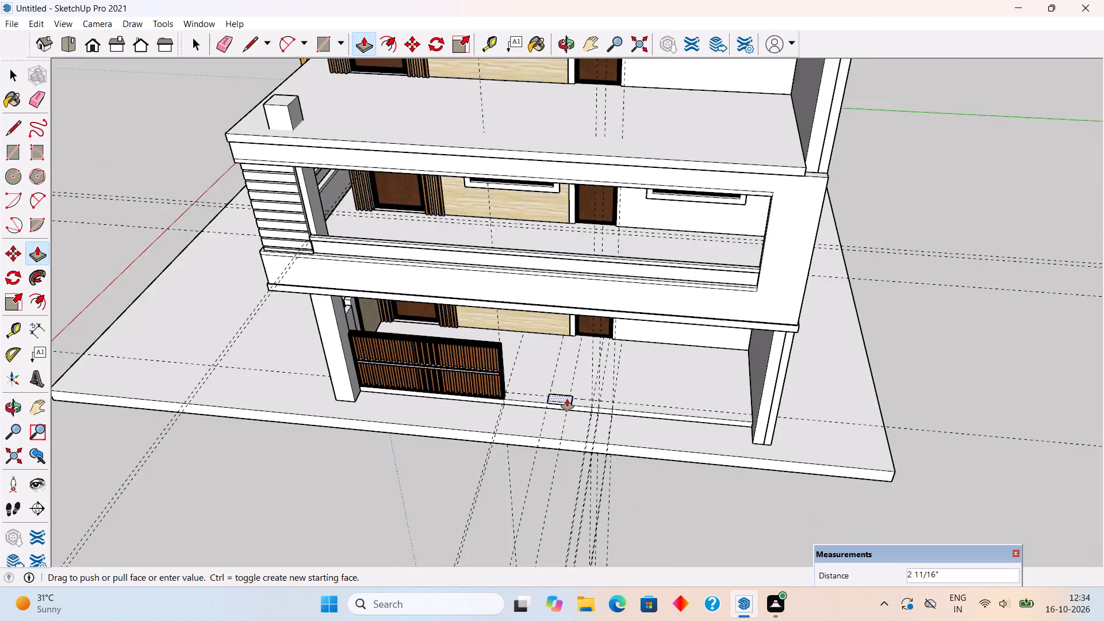
scroll(567, 399, "down", 7)
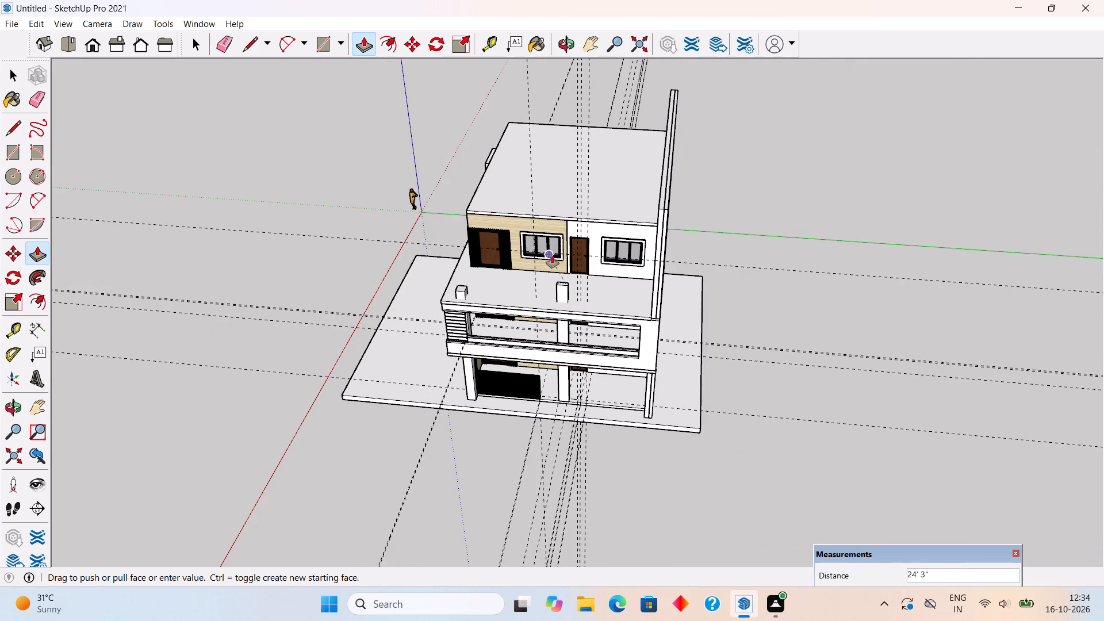
left_click(707, 259)
key("space")
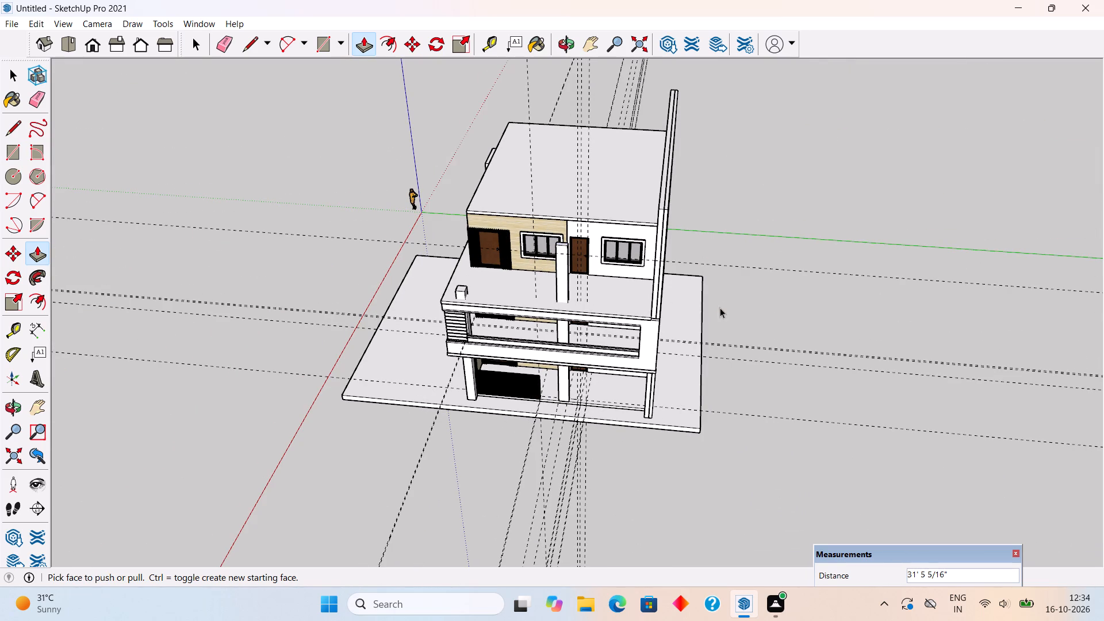
Draw a 9" by 6" rectangle on the plinth between the guides beside the first tall pillar and pull it up 31' into a slim pillar.
scroll(576, 267, "up", 4)
scroll(603, 463, "up", 10)
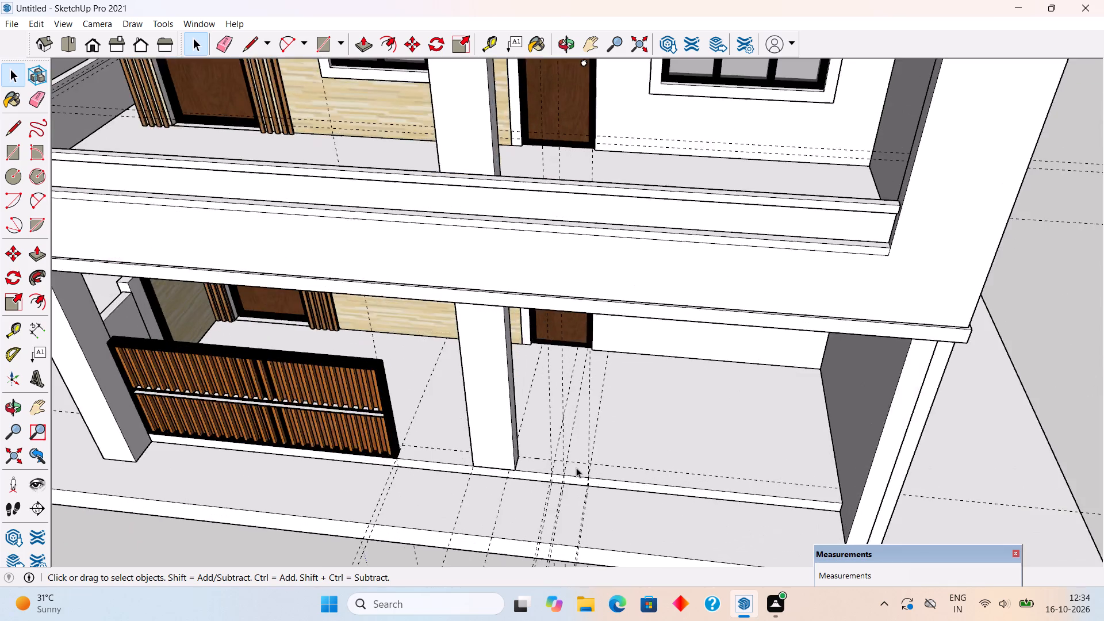
scroll(576, 467, "up", 8)
middle_click_drag(563, 462, 608, 531)
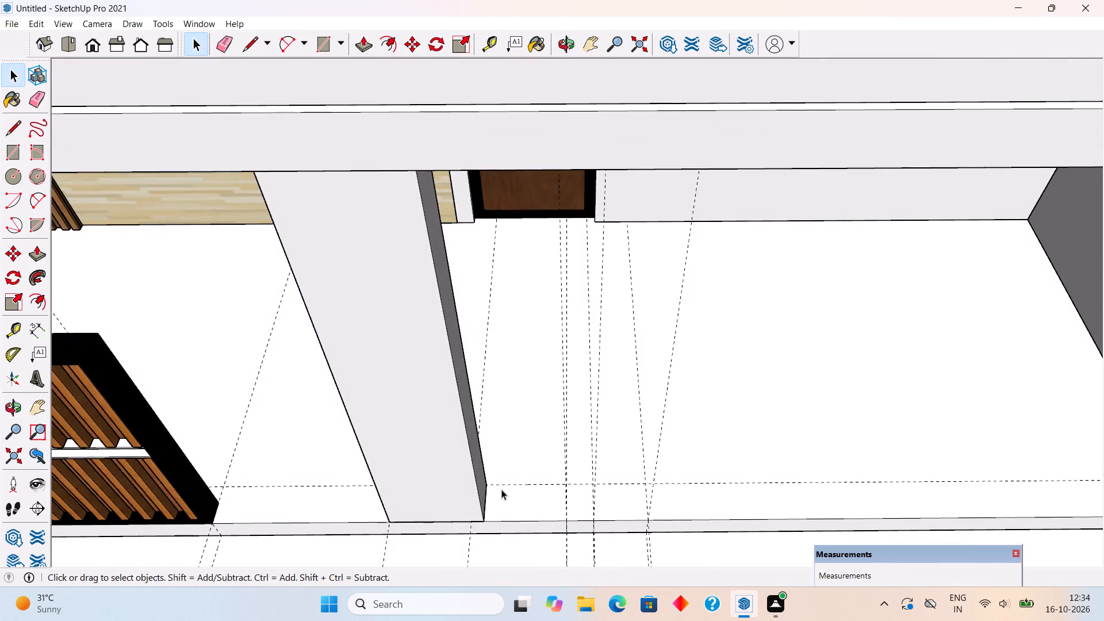
scroll(501, 489, "up", 5)
scroll(577, 470, "up", 1)
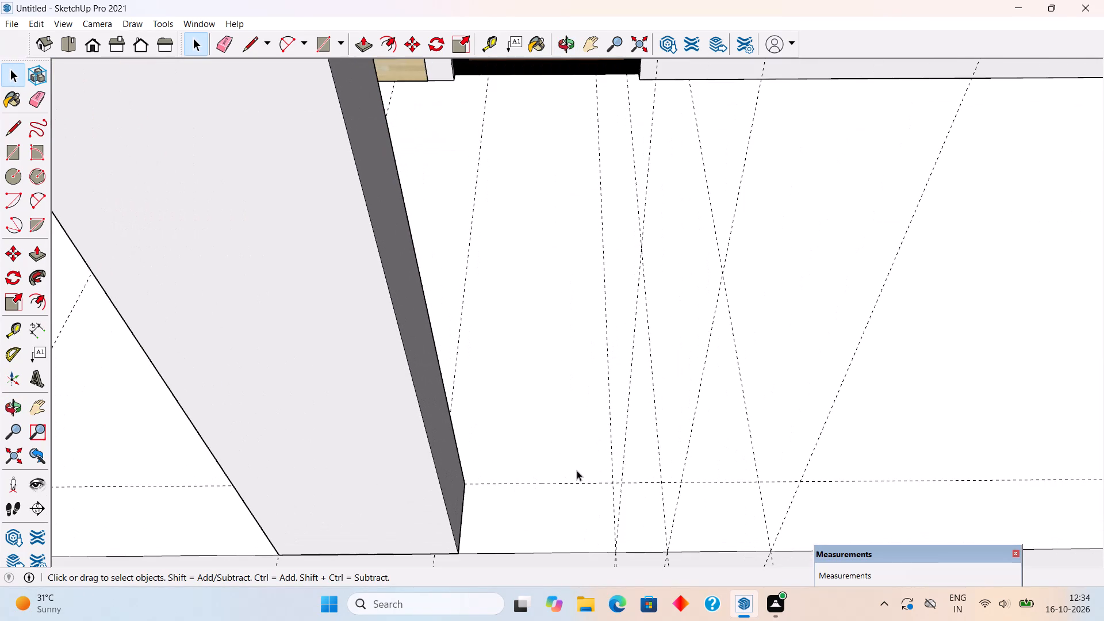
key("r")
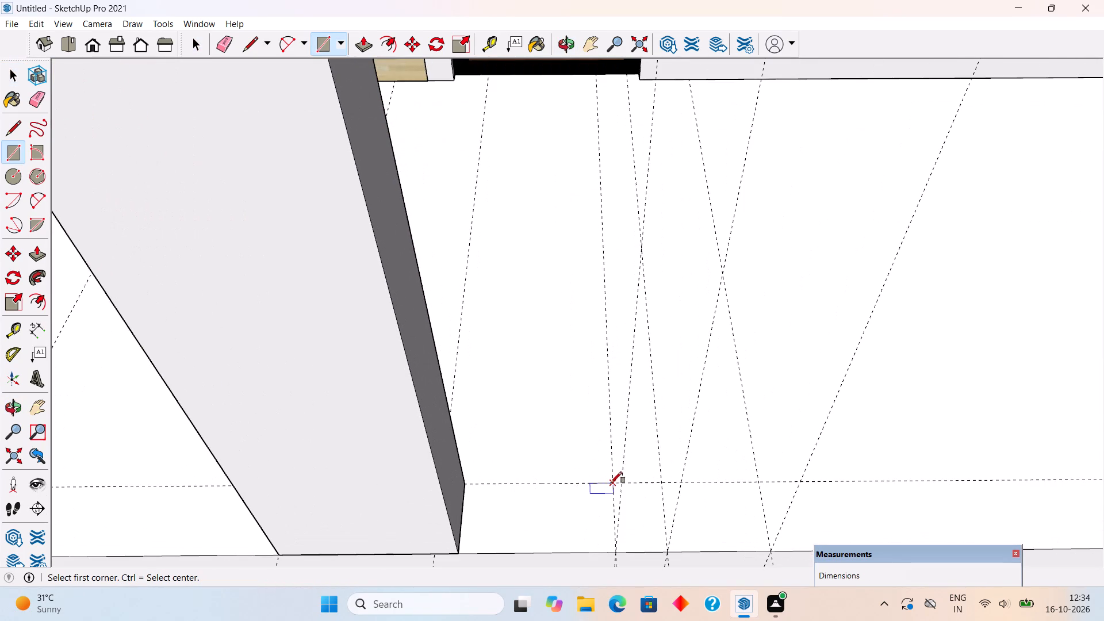
left_click(611, 484)
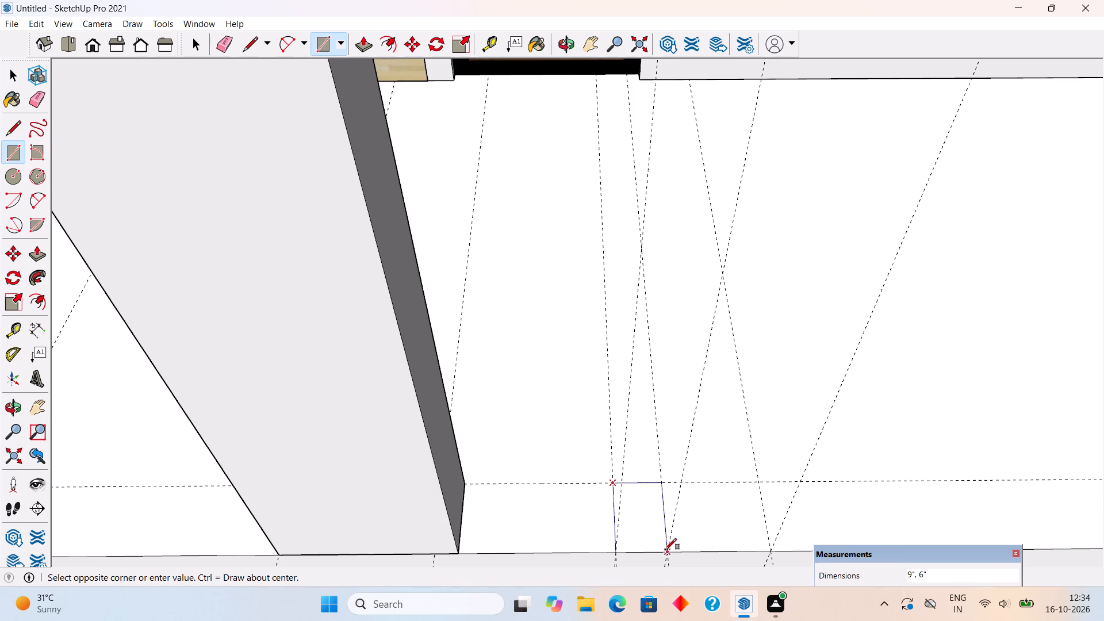
left_click(665, 550)
key("p")
left_click(656, 539)
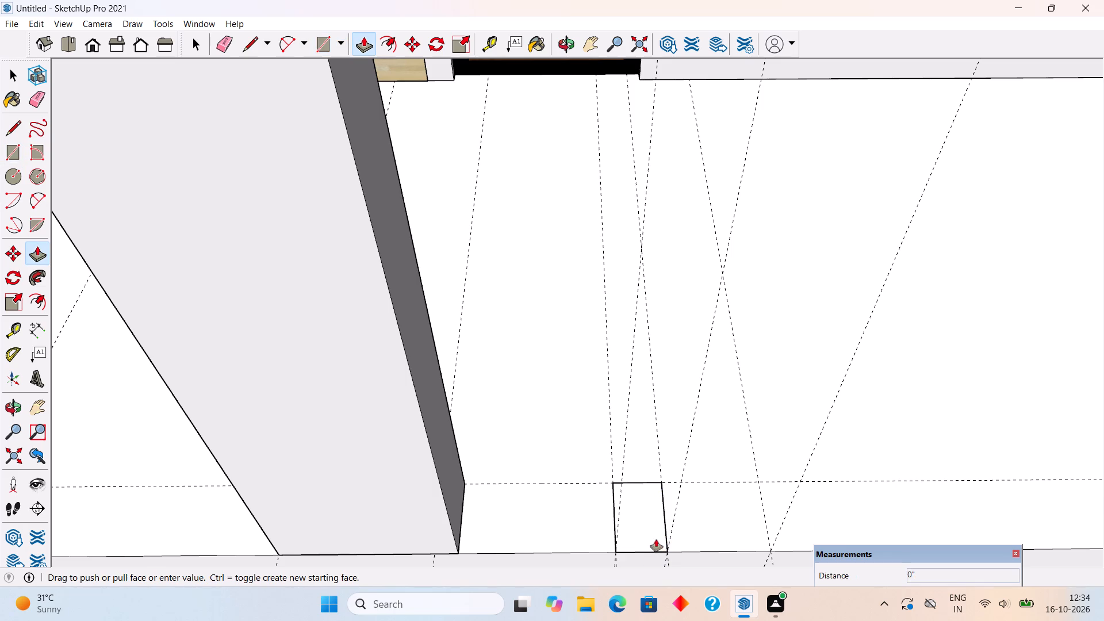
scroll(650, 492, "down", 20)
scroll(650, 492, "down", 7)
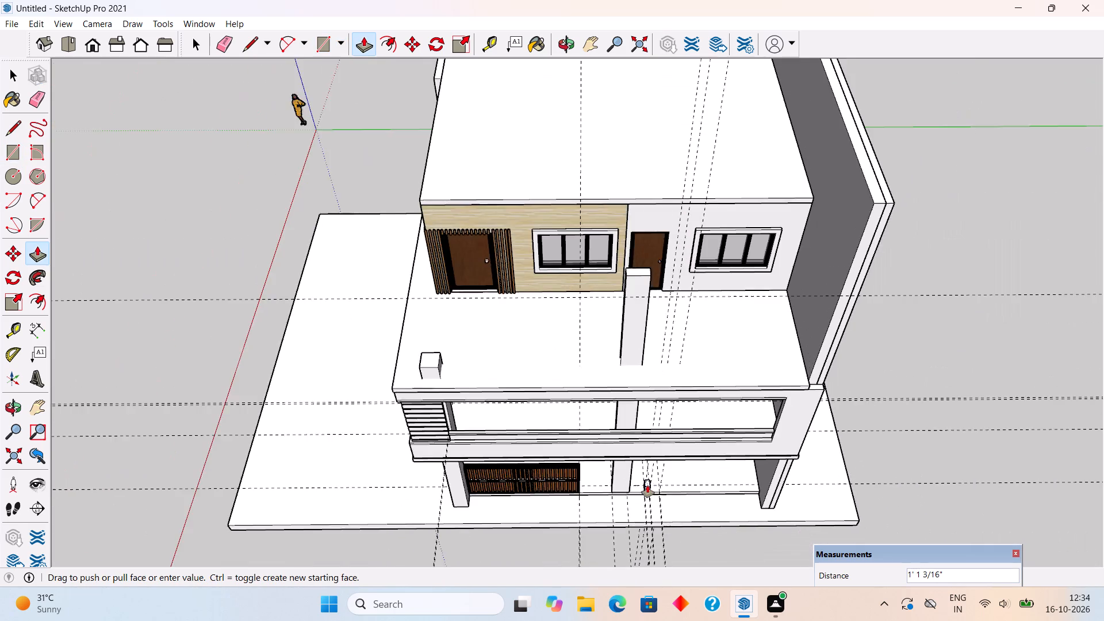
scroll(647, 485, "down", 4)
left_click(862, 354)
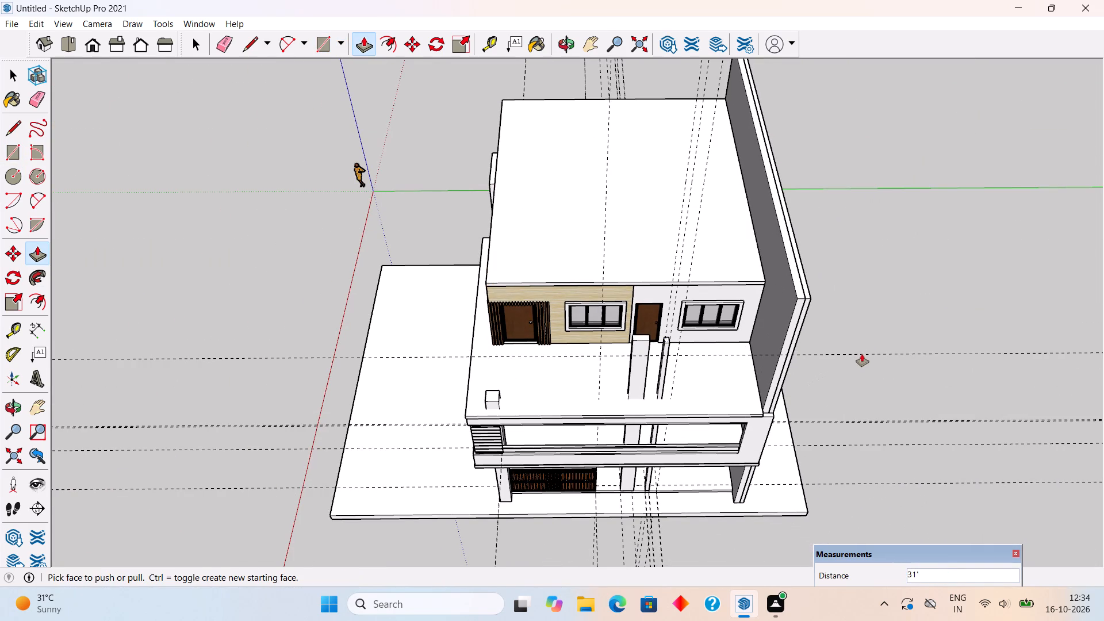
Pull the slim pillar's side face, on the side away from the gate, outward by 3".
middle_click_drag(695, 367, 677, 129)
middle_click_drag(761, 537, 865, 523)
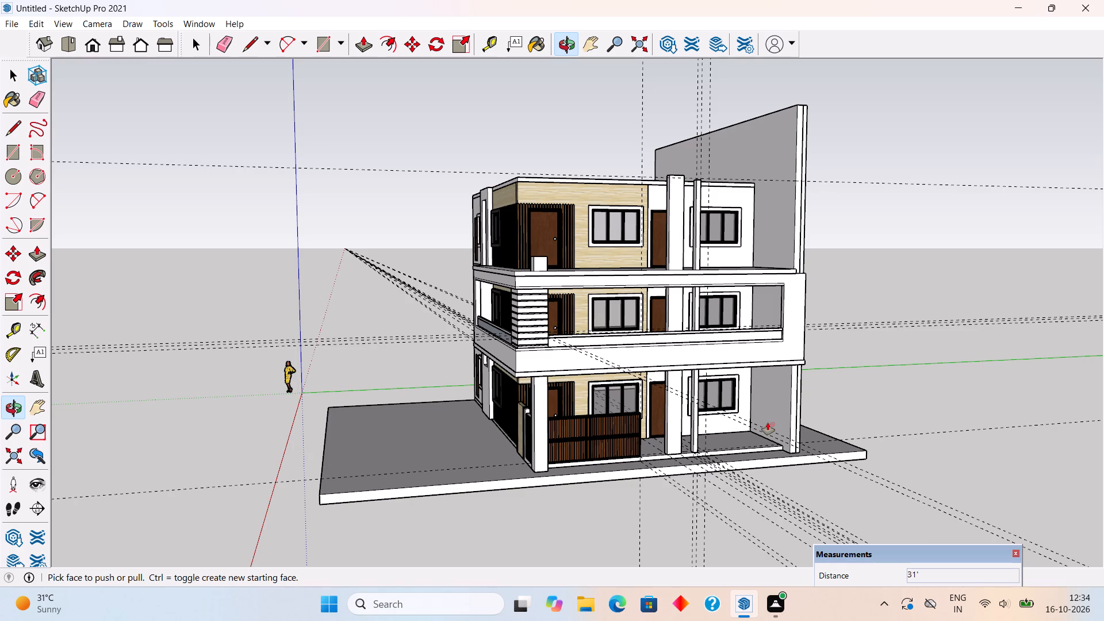
middle_click_drag(751, 421, 520, 416)
scroll(574, 480, "up", 9)
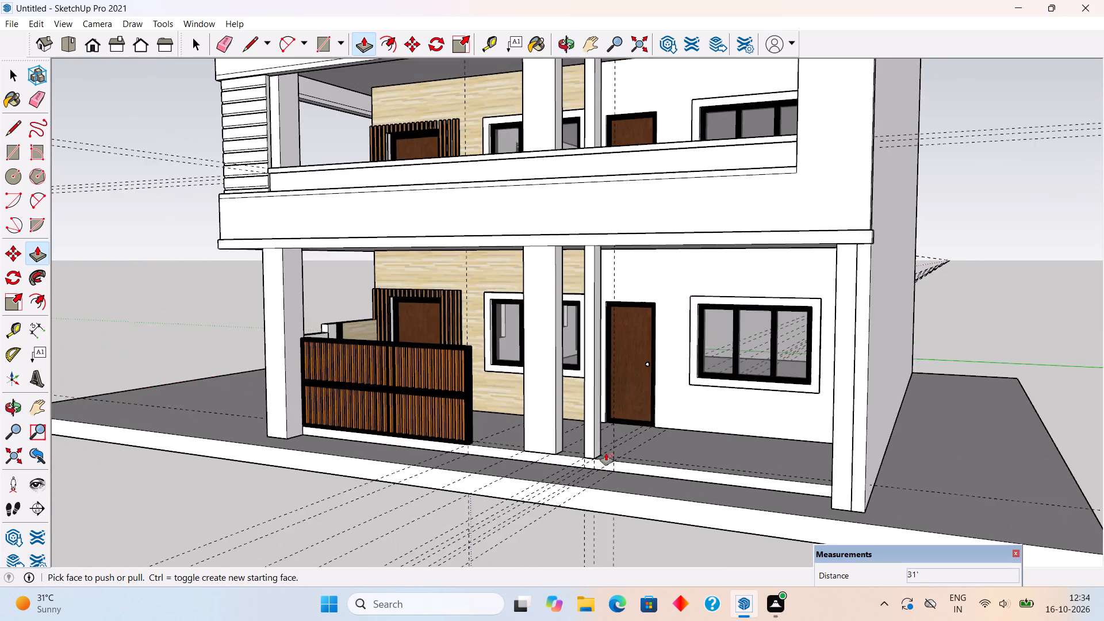
scroll(606, 453, "up", 5)
left_click(587, 416)
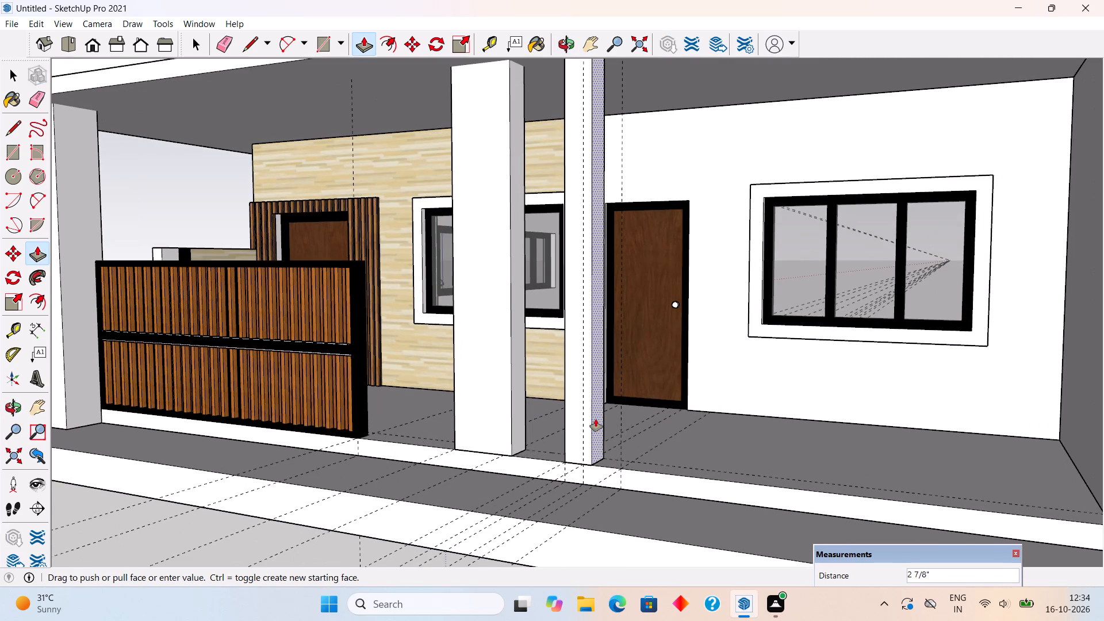
type("3\"")
key("Return")
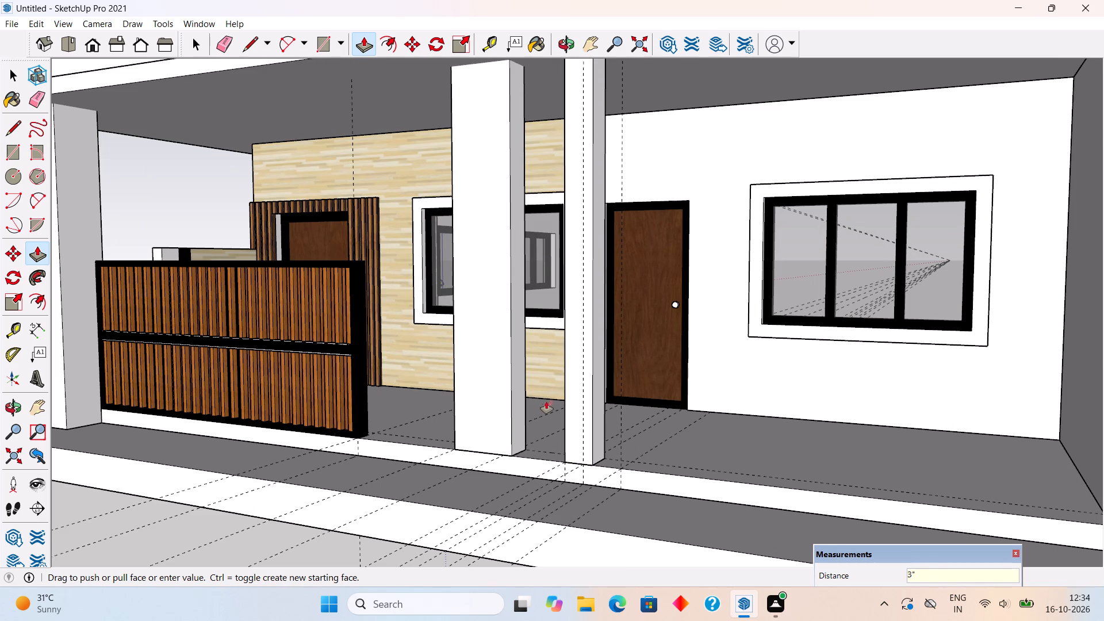
Pull the slim pillar's back face 2" toward the house wall.
scroll(610, 451, "down", 13)
middle_click_drag(617, 451, 685, 454)
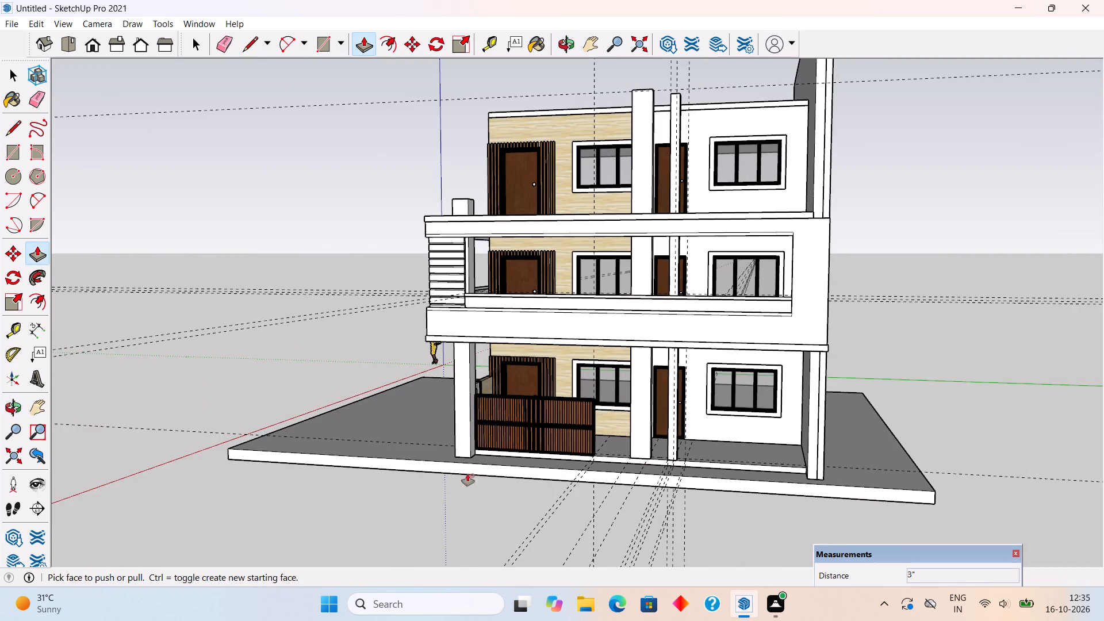
middle_click_drag(706, 531, 892, 519)
scroll(778, 532, "down", 1)
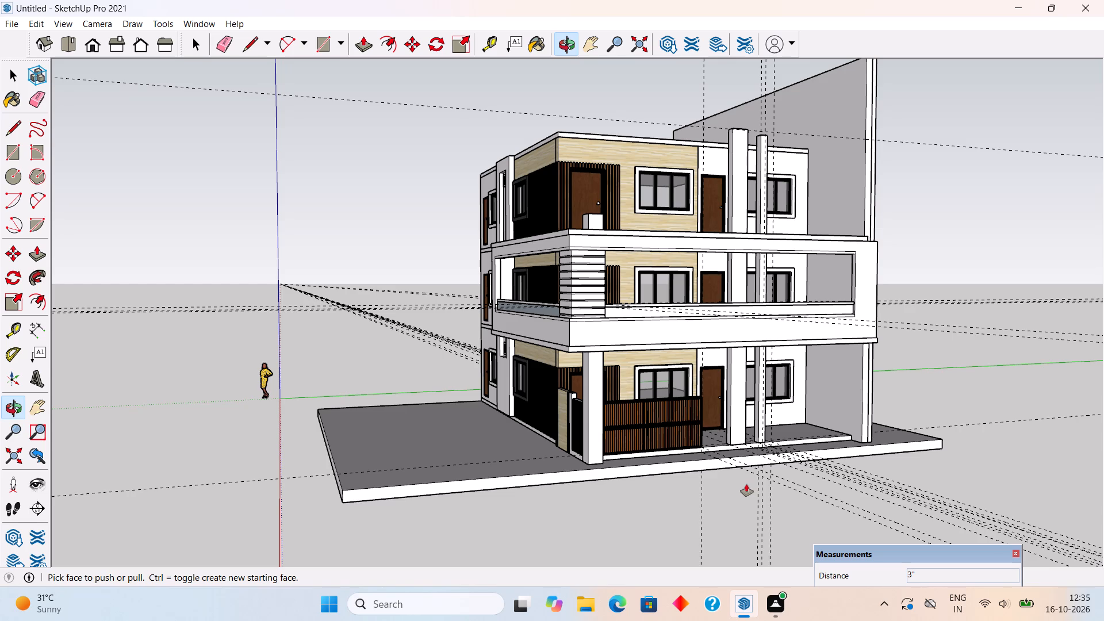
middle_click_drag(729, 485, 267, 428)
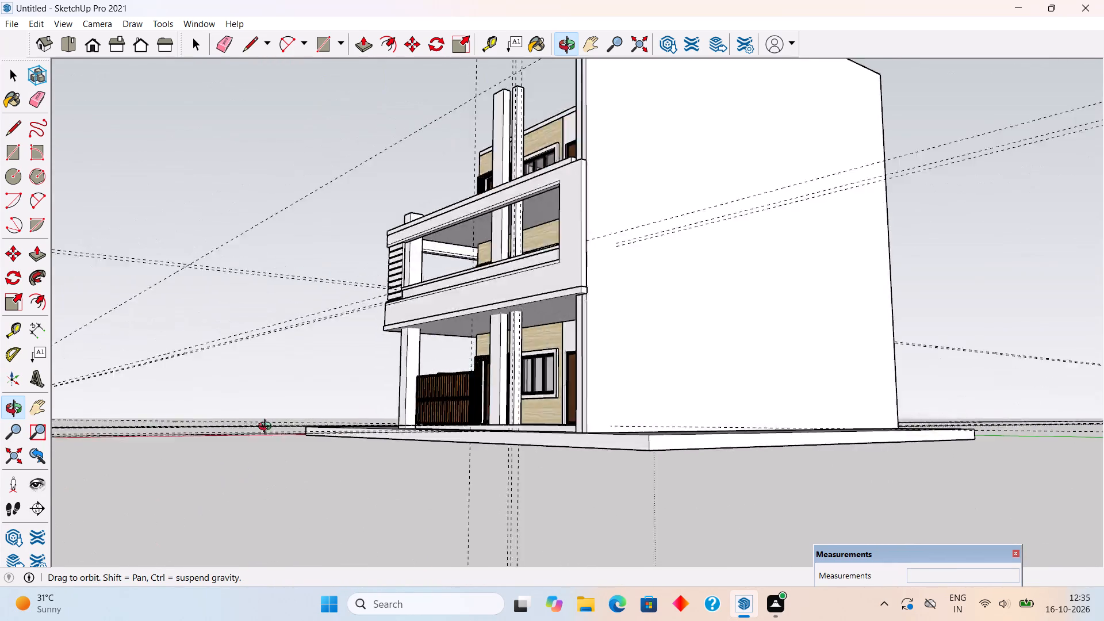
middle_click_drag(267, 428, 360, 493)
scroll(615, 465, "up", 5)
scroll(378, 422, "up", 4)
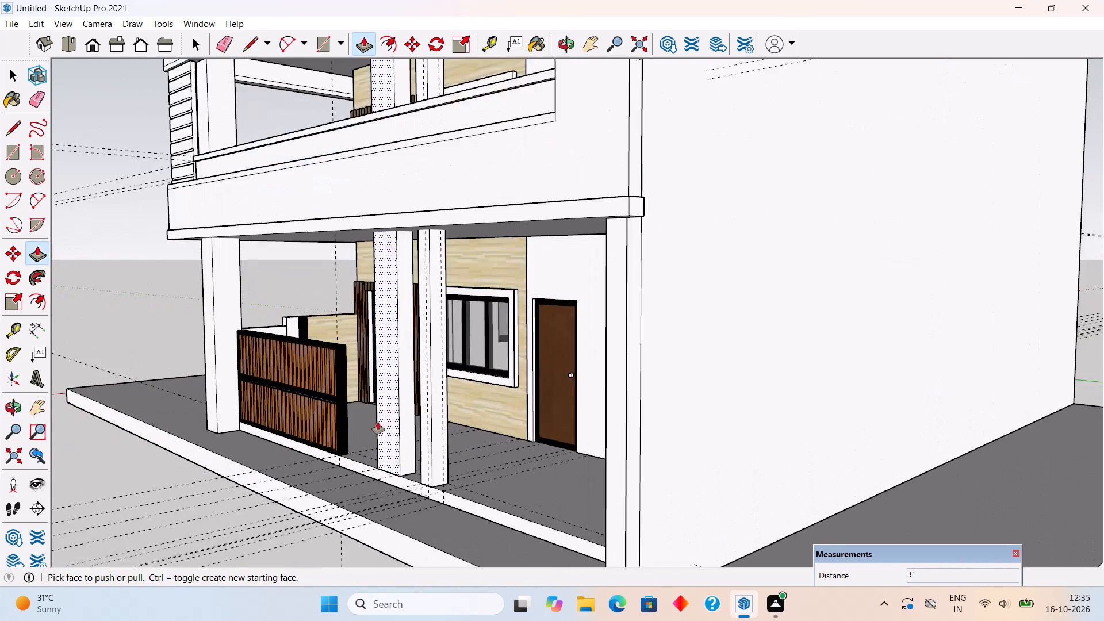
scroll(439, 438, "up", 7)
middle_click_drag(445, 400, 363, 394)
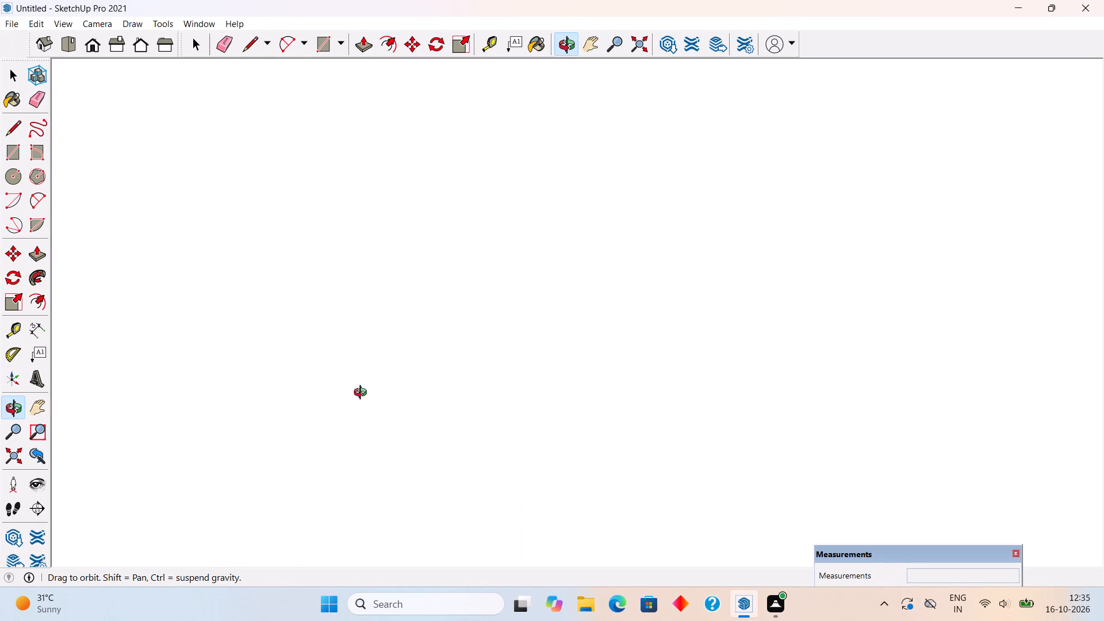
middle_click_drag(363, 394, 433, 394)
scroll(378, 423, "up", 5)
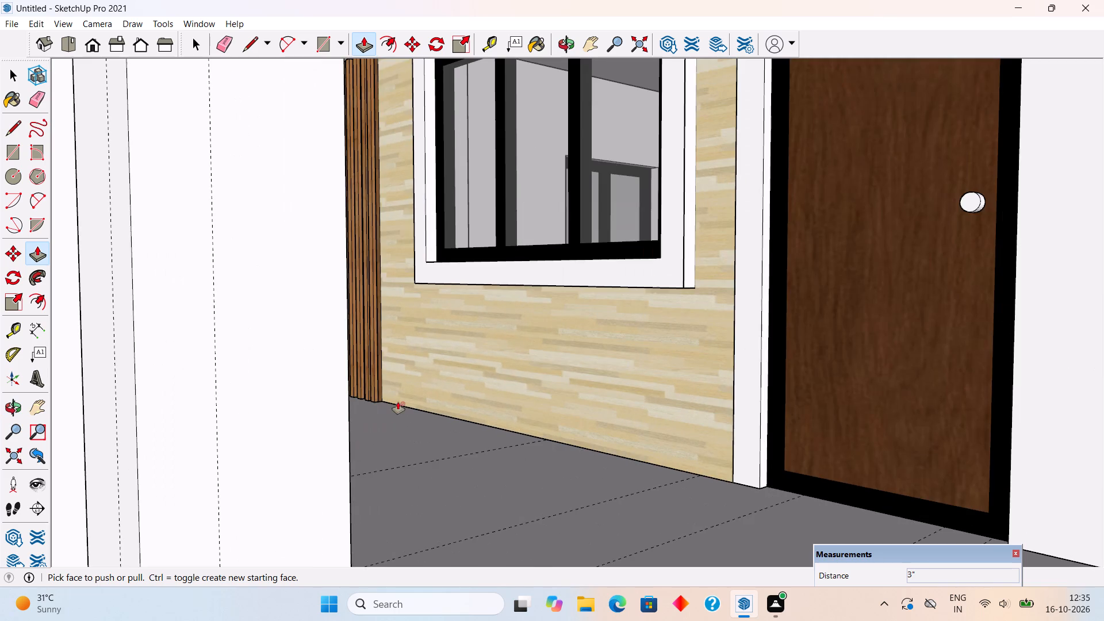
middle_click_drag(359, 411, 317, 417)
scroll(317, 416, "down", 9)
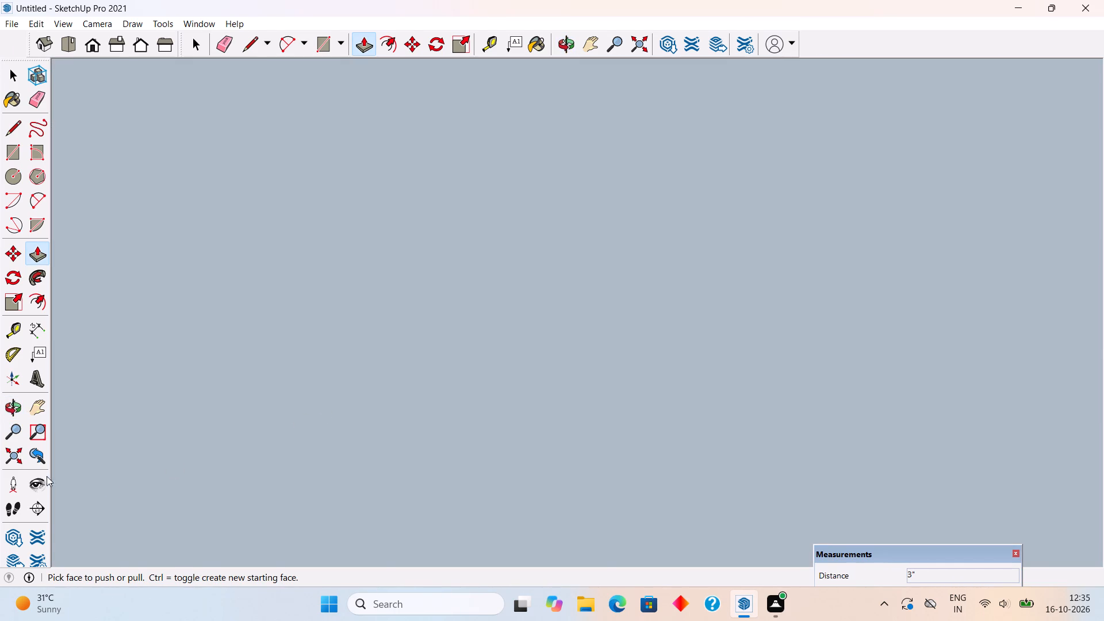
left_click(11, 451)
scroll(388, 470, "down", 1)
middle_click_drag(430, 476, 834, 482)
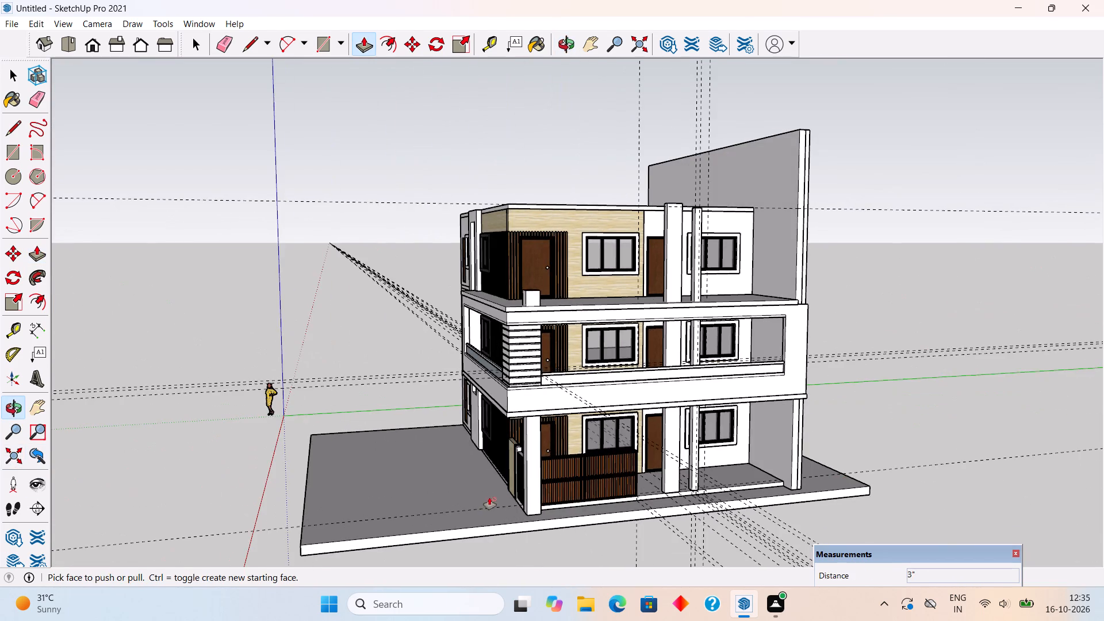
middle_click_drag(504, 493, 978, 466)
scroll(692, 398, "up", 17)
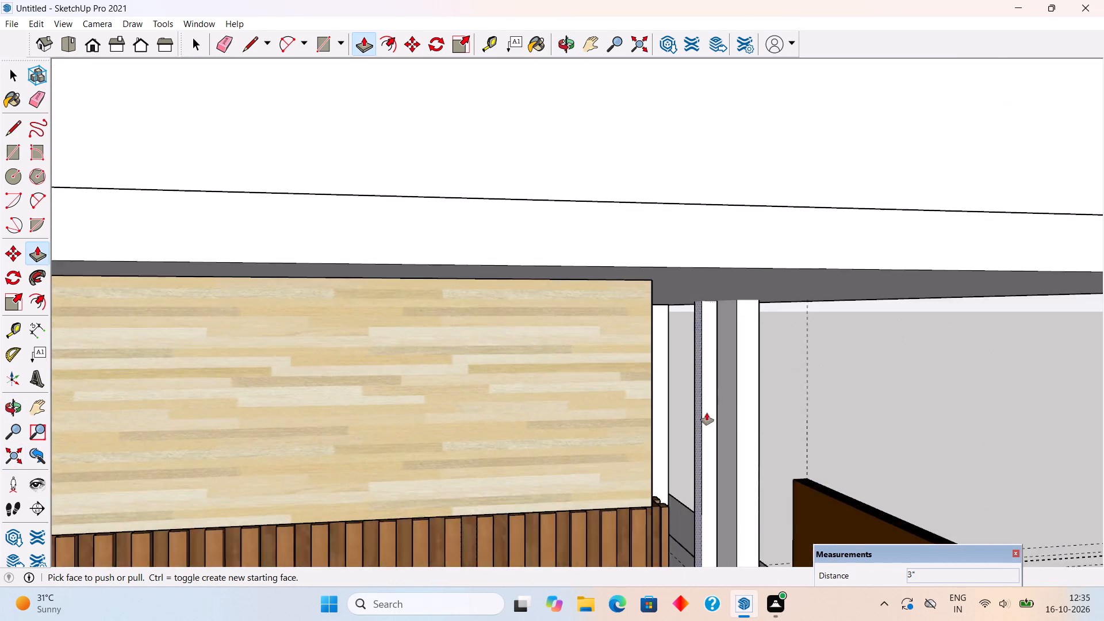
scroll(707, 413, "up", 3)
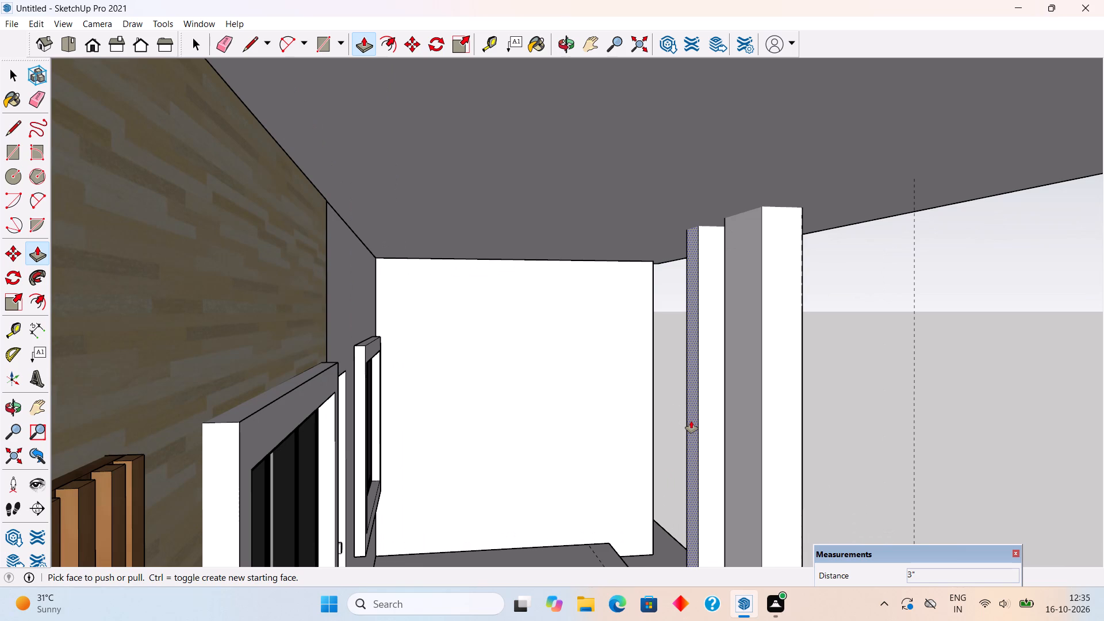
left_click(691, 421)
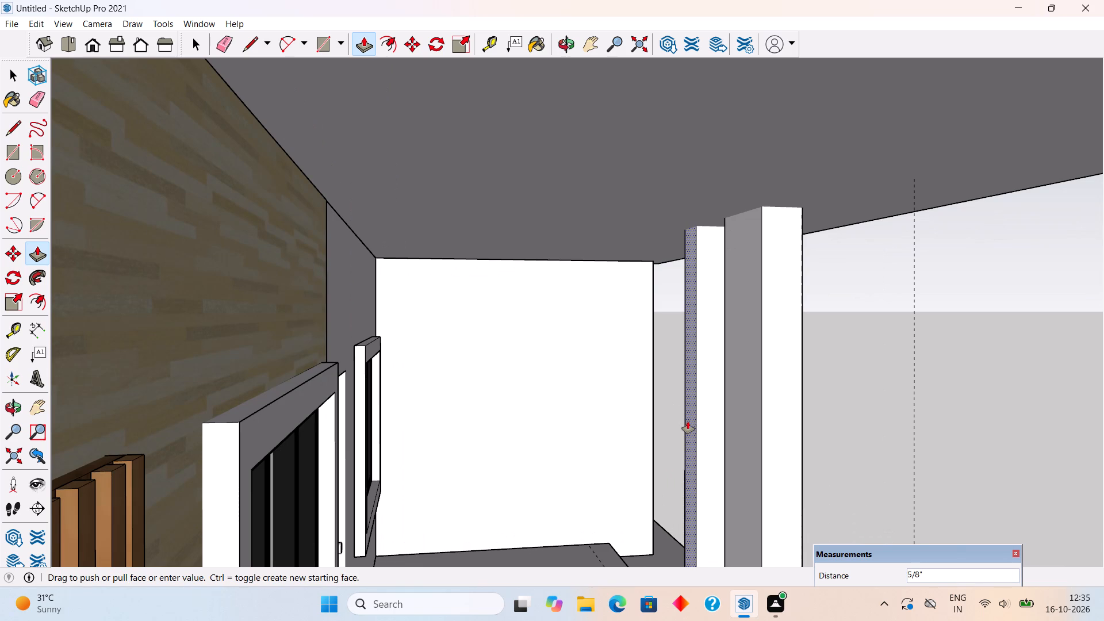
type("2\"")
key("Return")
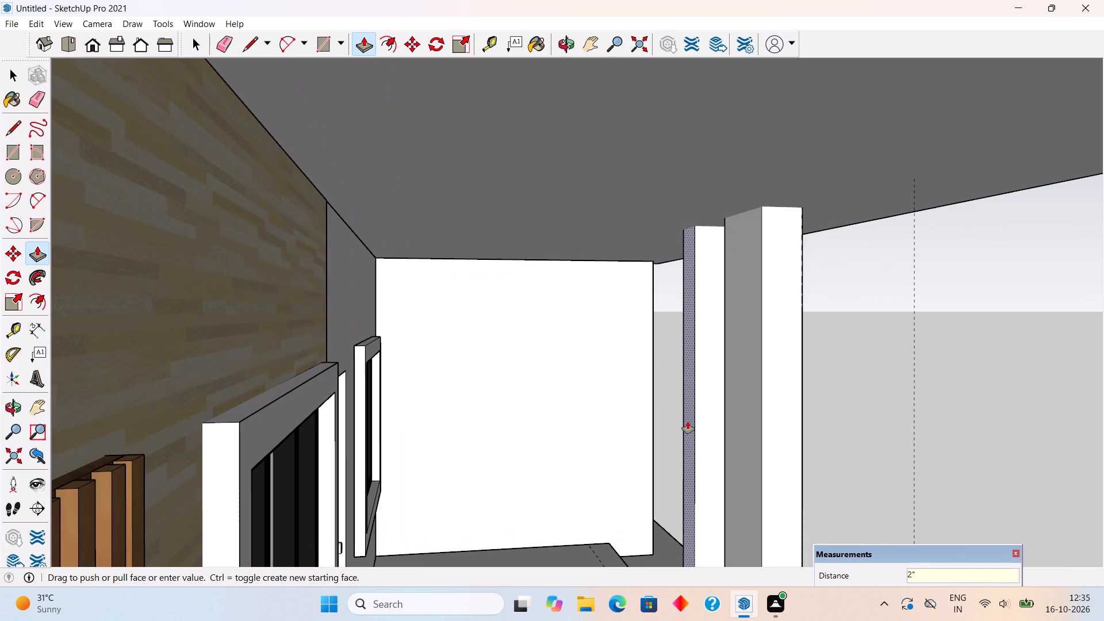
Pull the wider pillar's back face 2" toward the house wall.
left_click(733, 498)
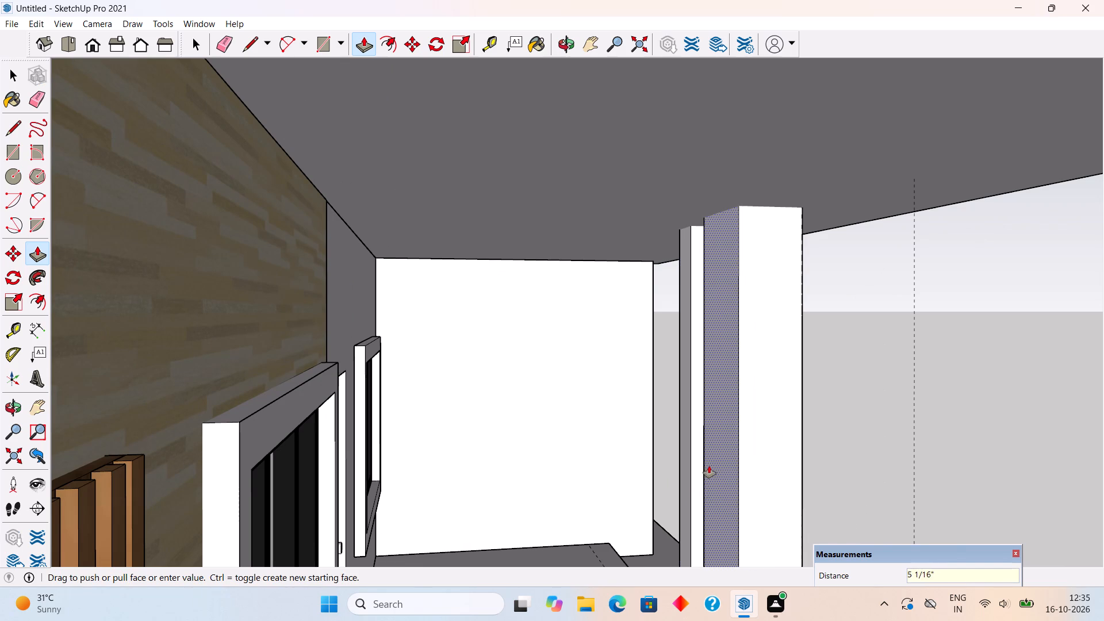
middle_click_drag(710, 452, 706, 454)
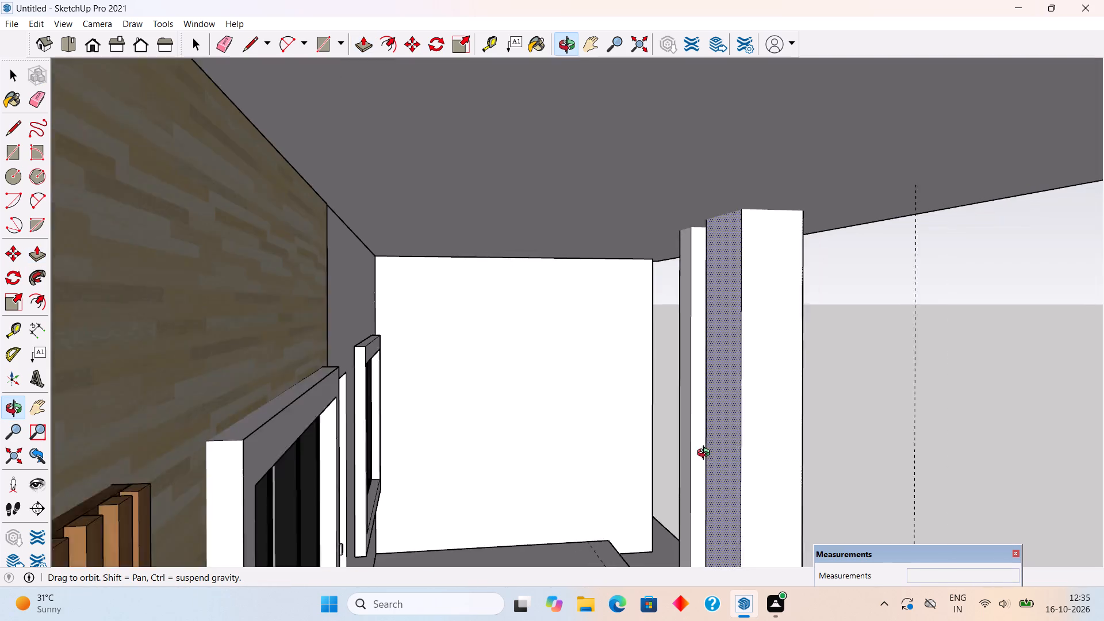
middle_click_drag(706, 454, 701, 453)
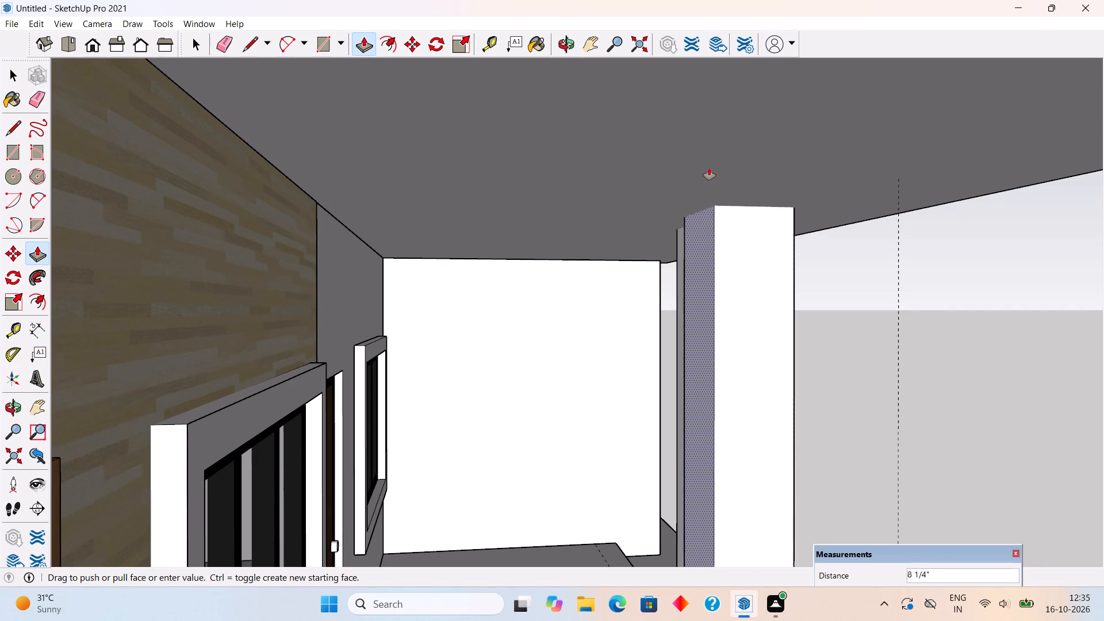
type("2\"")
key("Return")
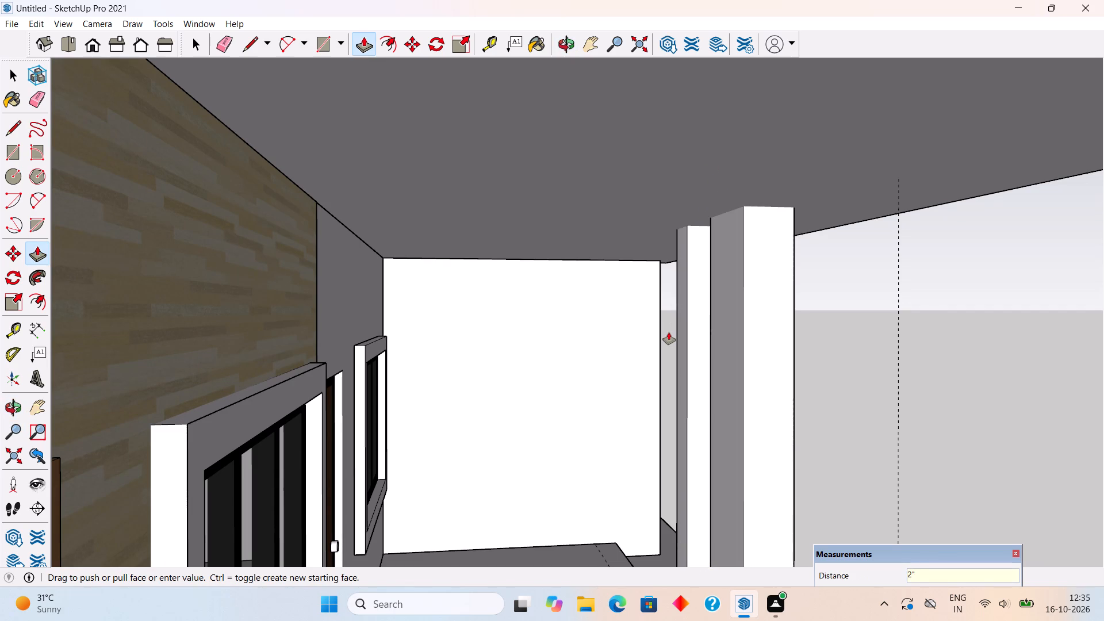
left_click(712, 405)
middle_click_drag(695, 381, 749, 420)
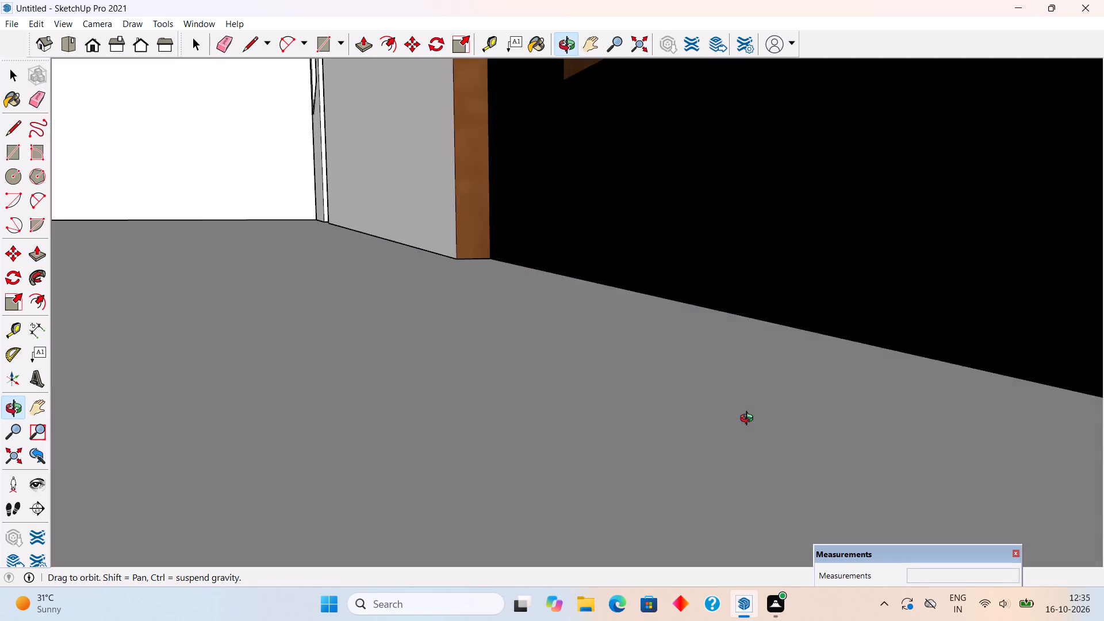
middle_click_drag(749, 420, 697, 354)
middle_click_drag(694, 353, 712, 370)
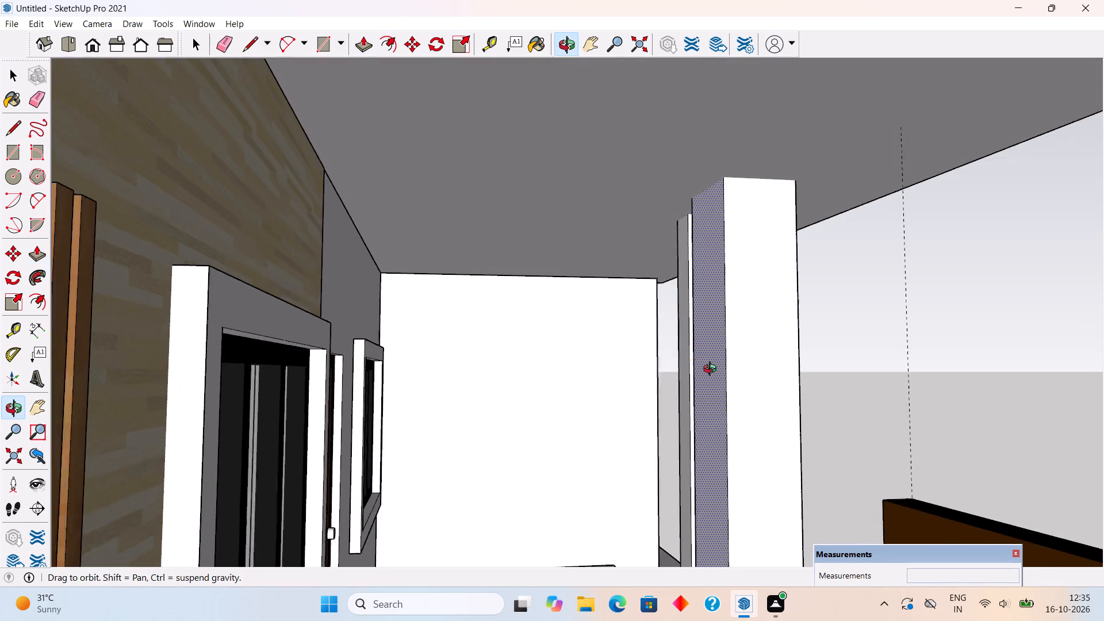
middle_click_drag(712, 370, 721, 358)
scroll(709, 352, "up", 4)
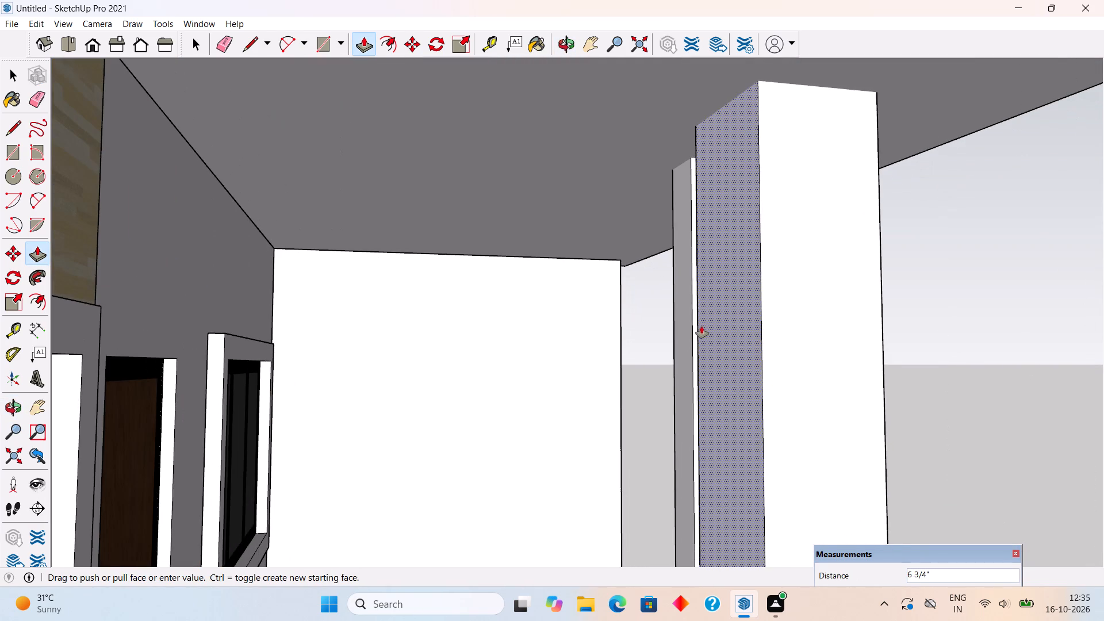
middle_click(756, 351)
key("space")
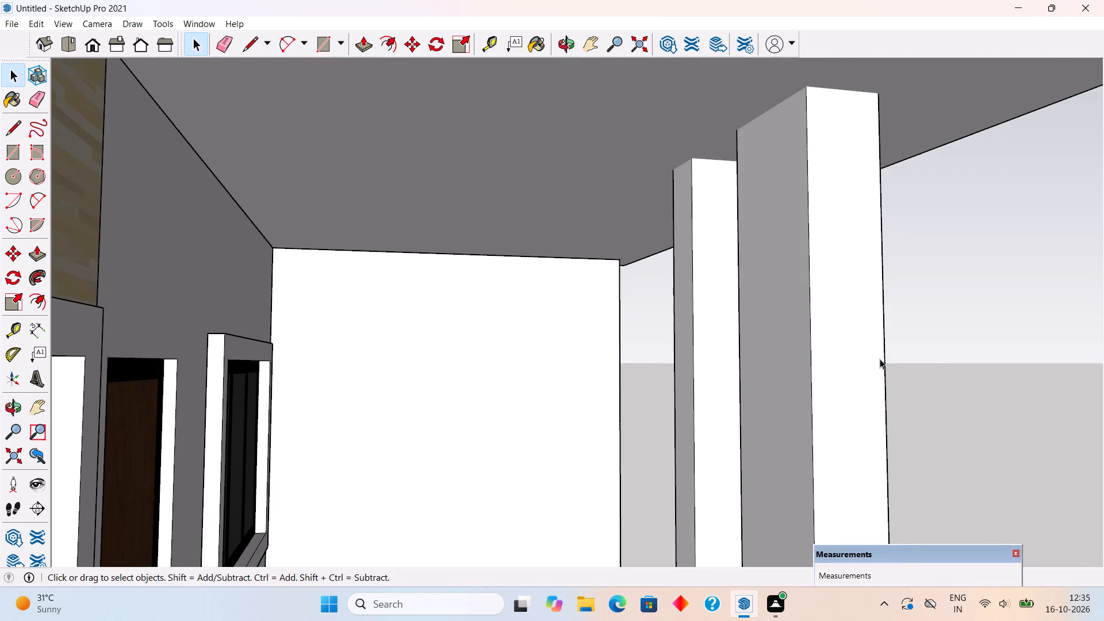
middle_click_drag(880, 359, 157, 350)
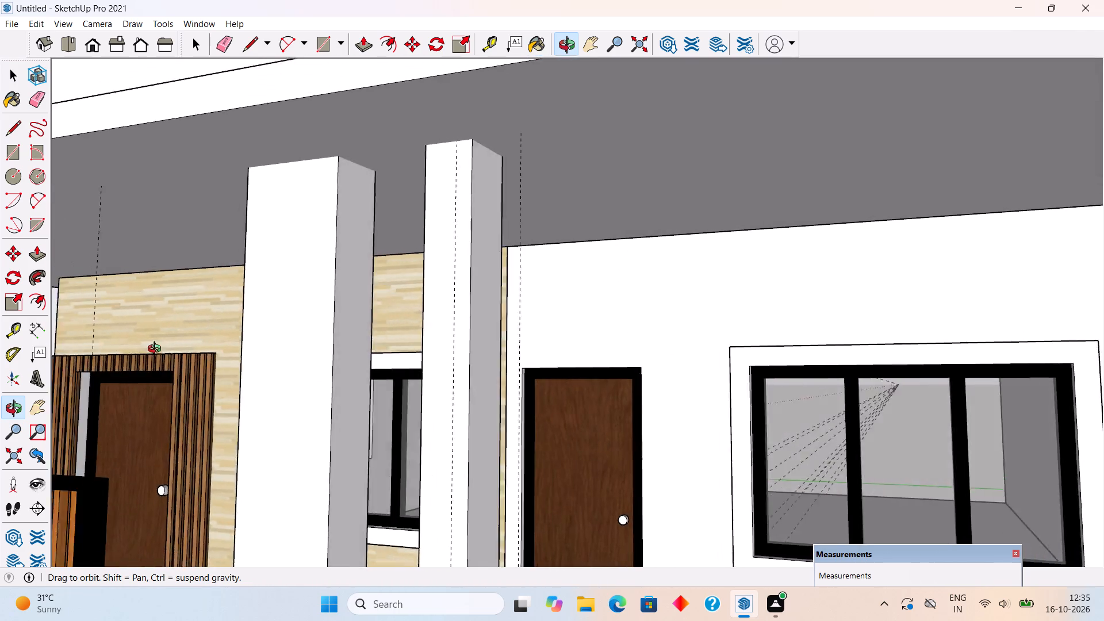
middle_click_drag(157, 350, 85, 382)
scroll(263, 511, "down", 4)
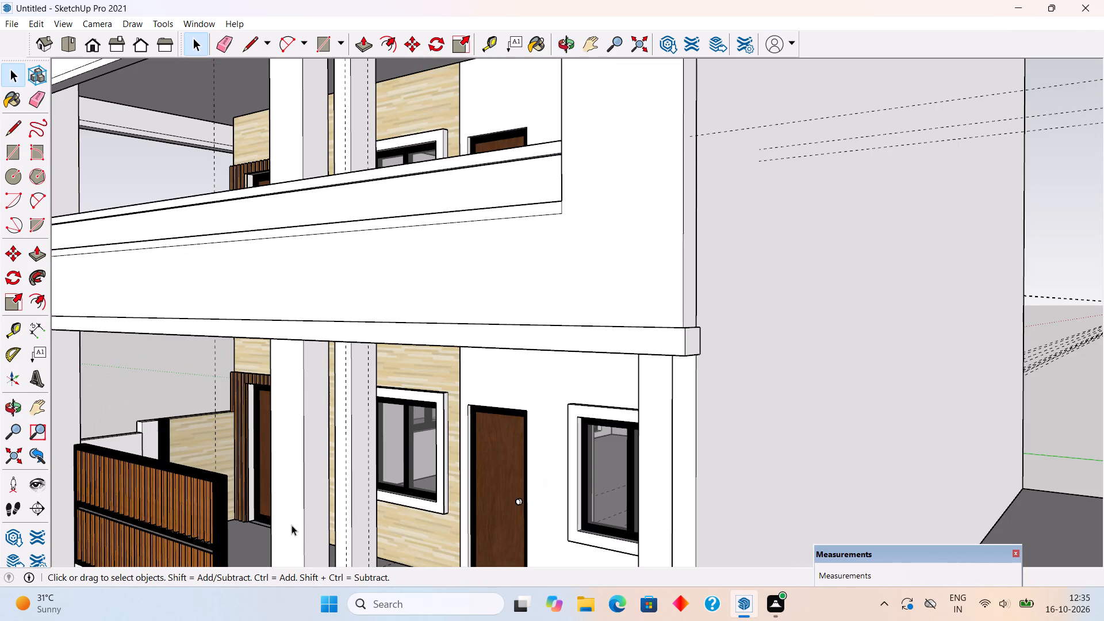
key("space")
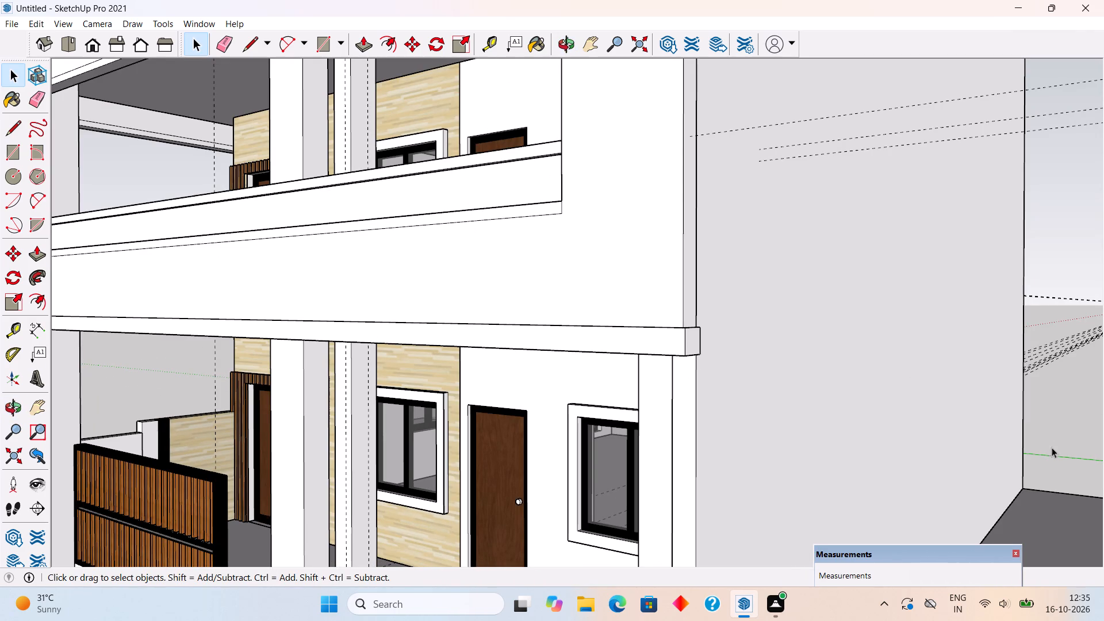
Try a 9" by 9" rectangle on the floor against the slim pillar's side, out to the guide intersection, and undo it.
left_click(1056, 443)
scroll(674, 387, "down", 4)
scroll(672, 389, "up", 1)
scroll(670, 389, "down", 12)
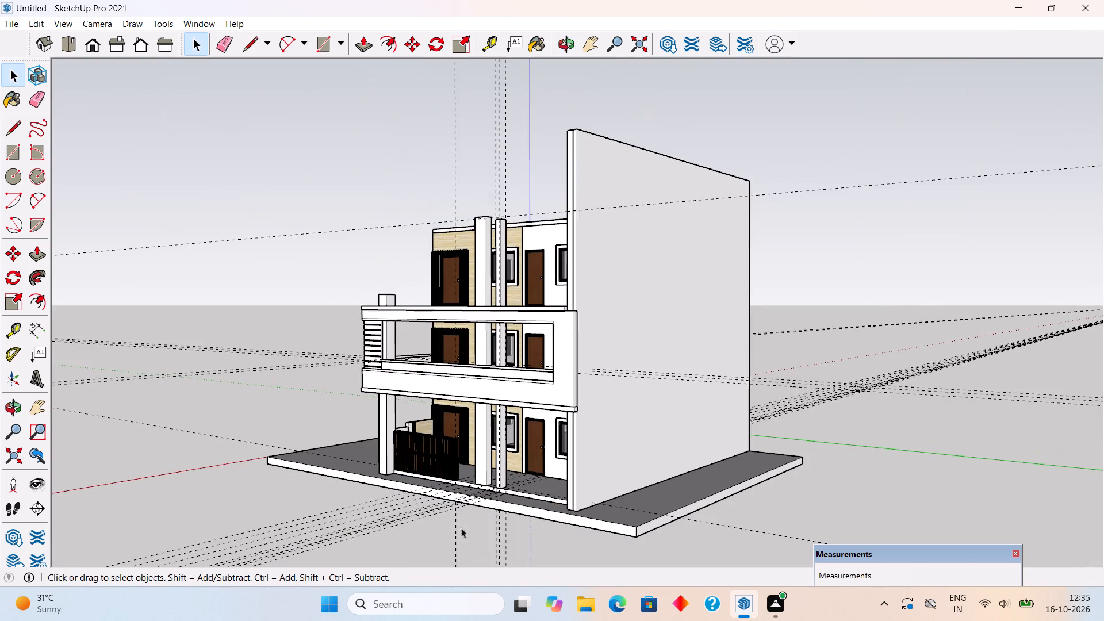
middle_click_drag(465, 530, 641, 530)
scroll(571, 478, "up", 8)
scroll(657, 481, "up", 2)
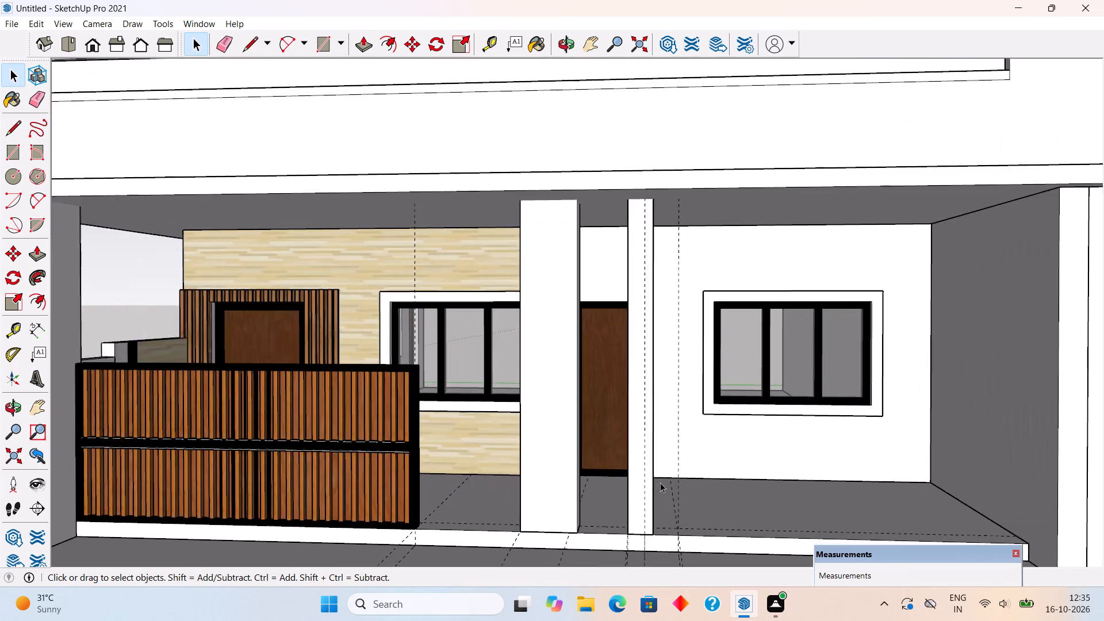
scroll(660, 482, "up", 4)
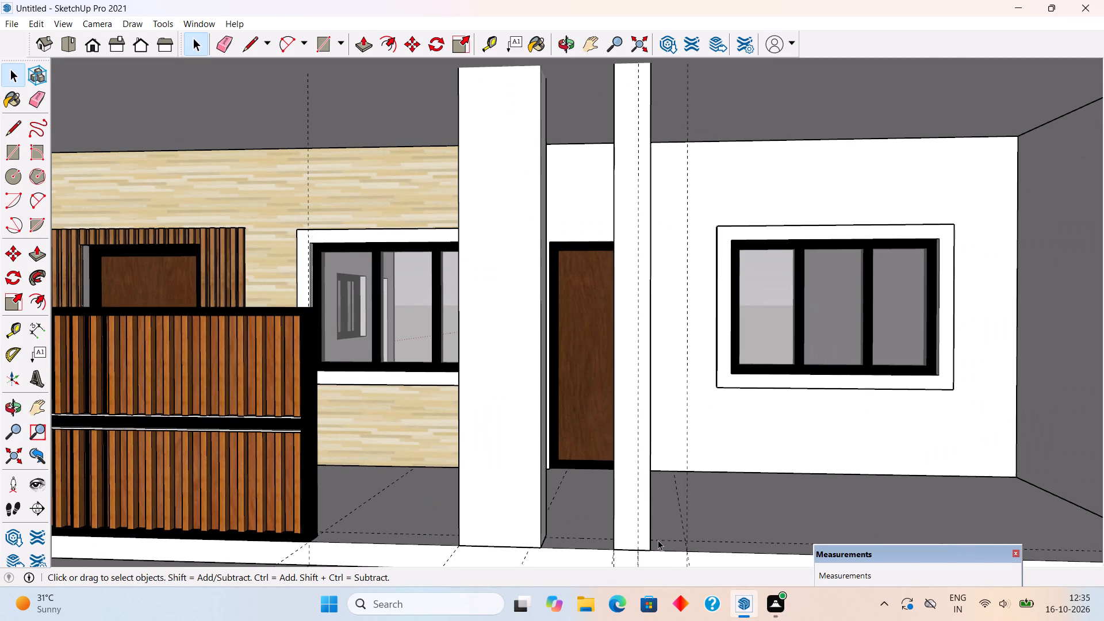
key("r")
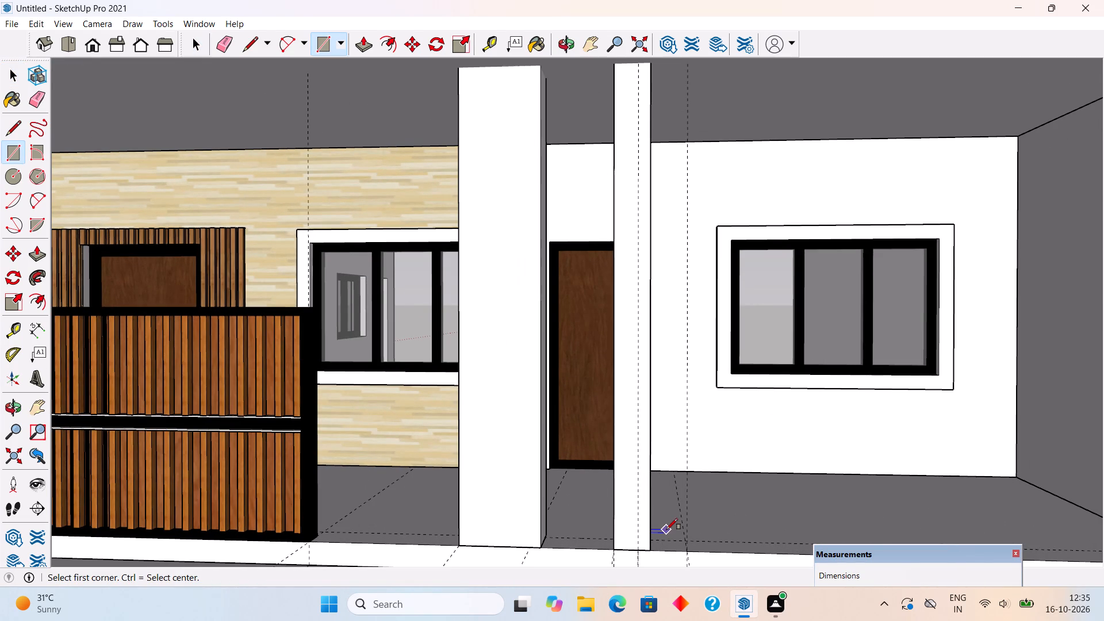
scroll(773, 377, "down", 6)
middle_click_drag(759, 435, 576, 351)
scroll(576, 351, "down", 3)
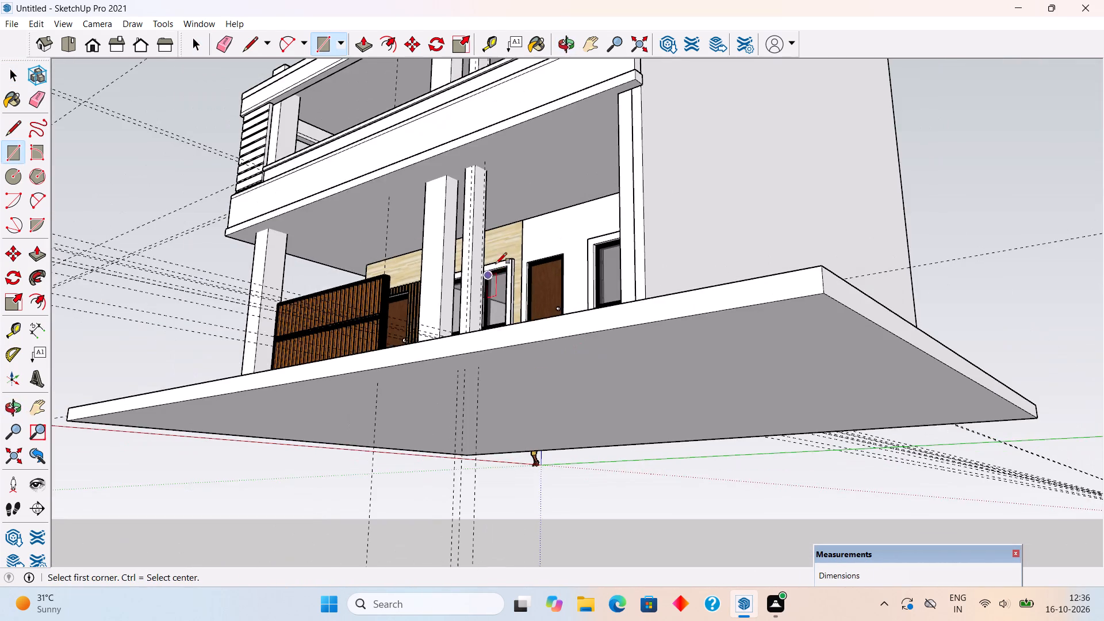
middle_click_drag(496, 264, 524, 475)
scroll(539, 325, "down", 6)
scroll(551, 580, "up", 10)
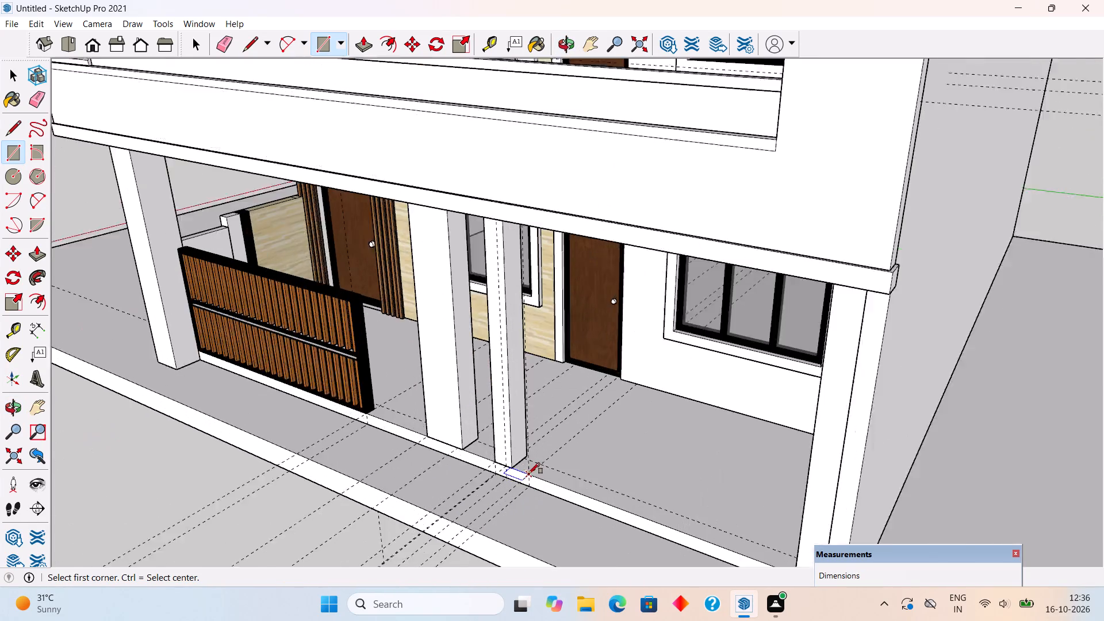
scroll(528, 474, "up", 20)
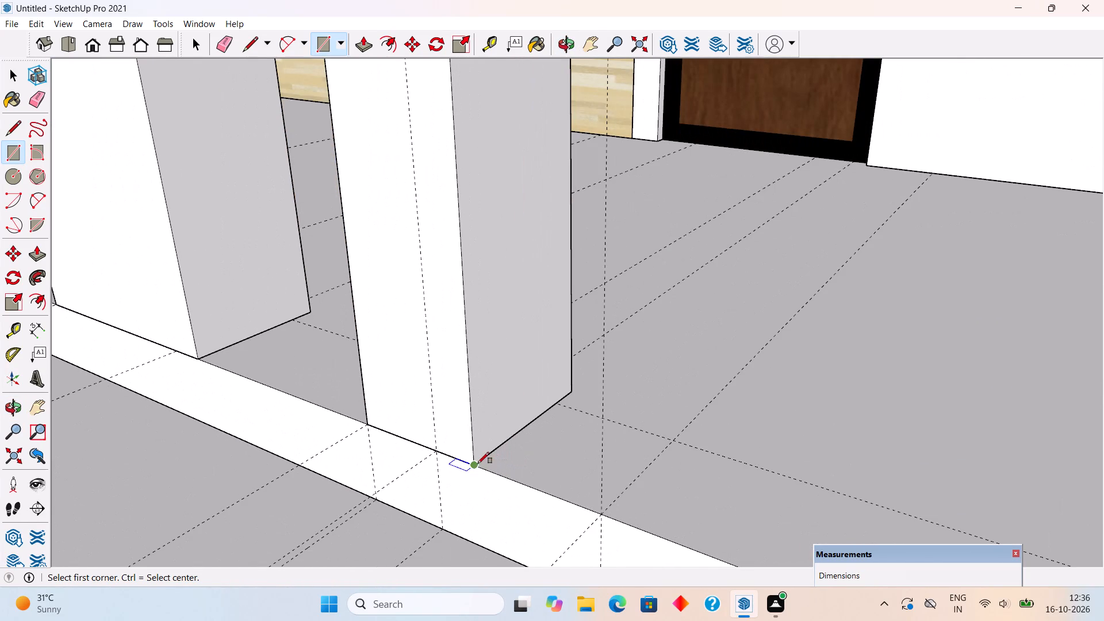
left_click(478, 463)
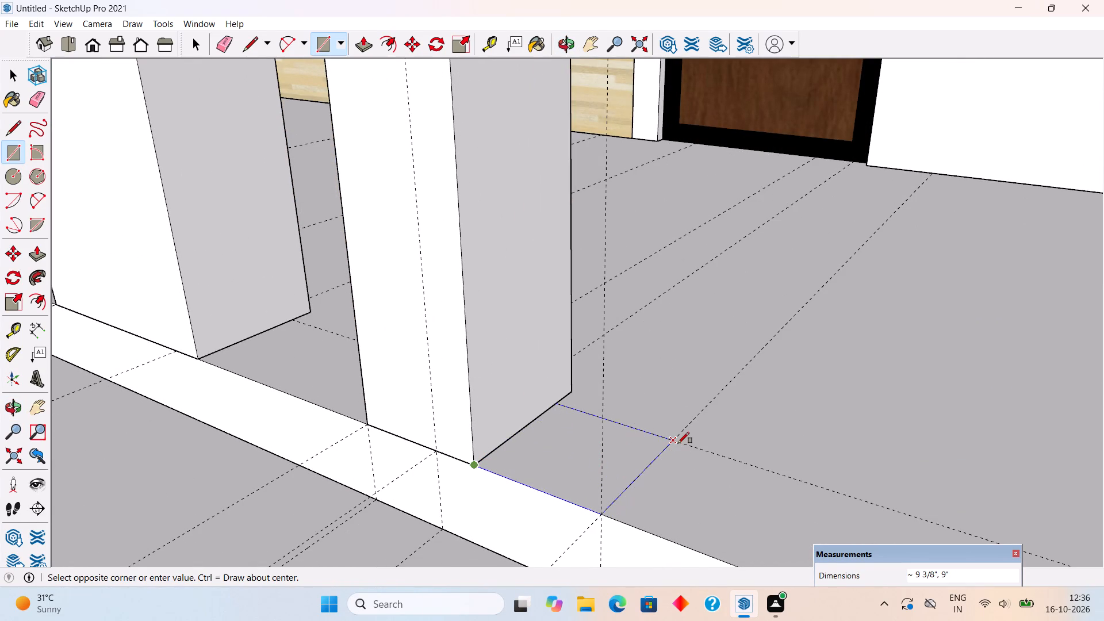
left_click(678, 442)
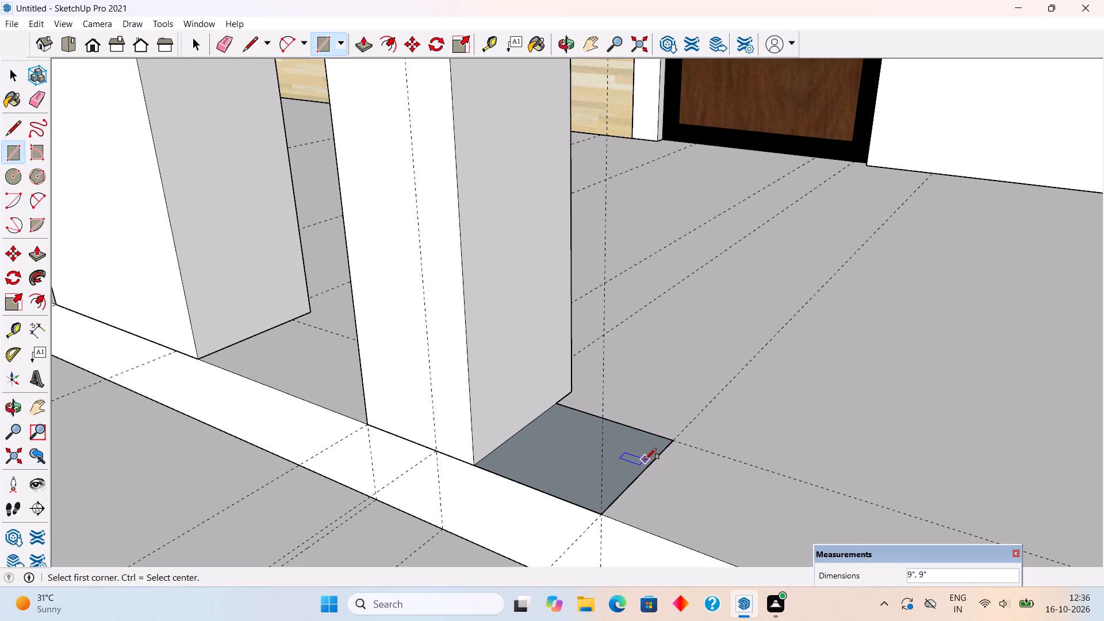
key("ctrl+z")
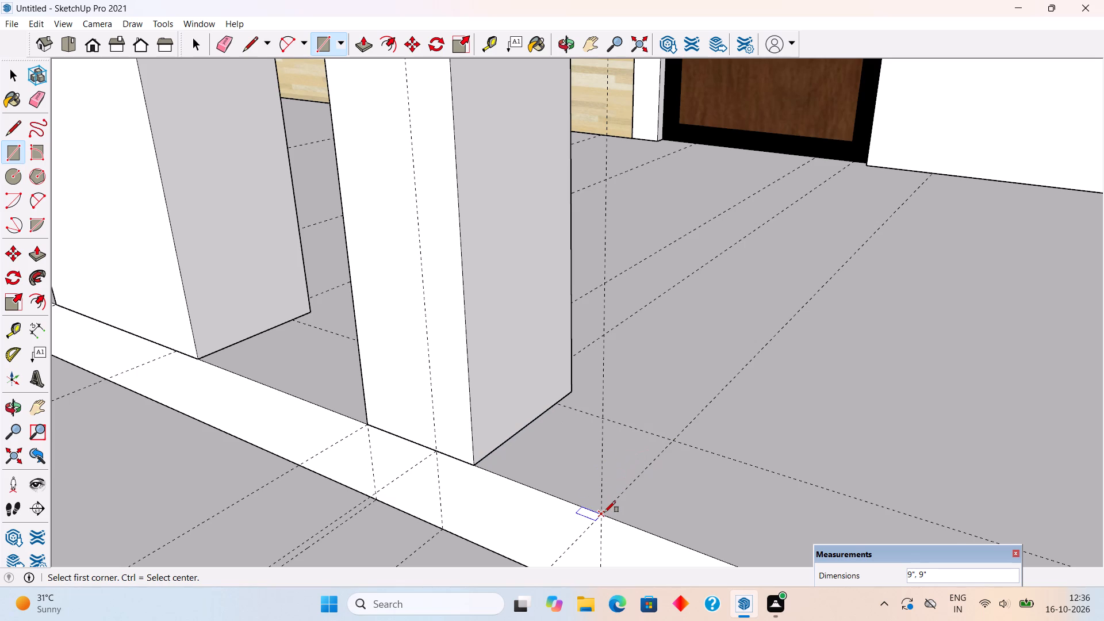
Draw a rectangle about 11" by 9" against the slim pillar's full side depth and pull it up 31' to the slim pillar's top.
left_click(604, 512)
left_click(574, 395)
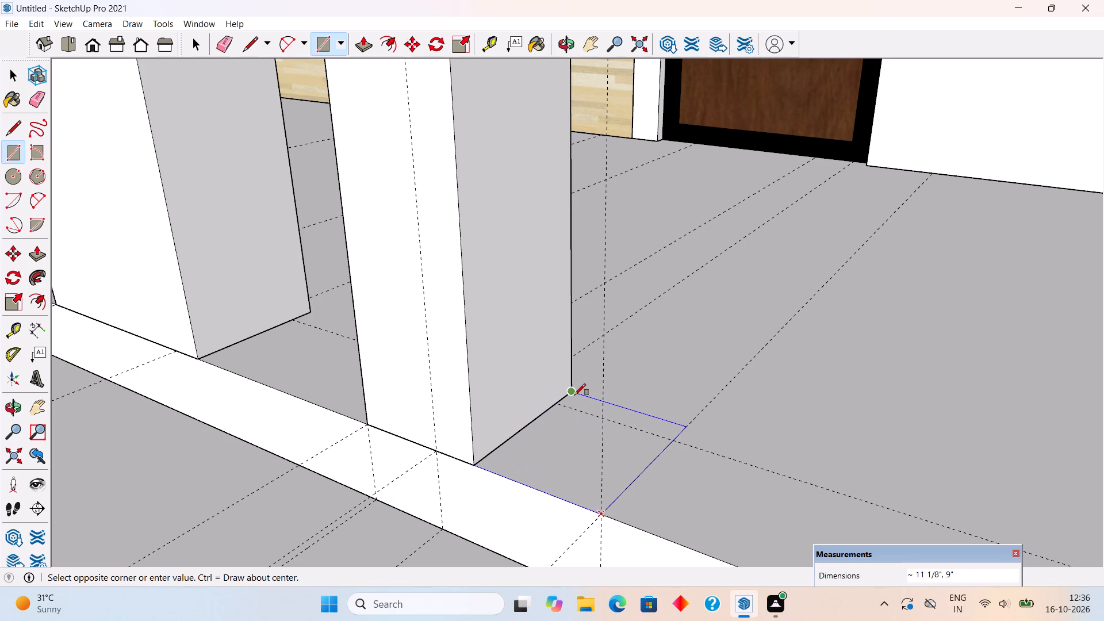
key("p")
left_click(561, 432)
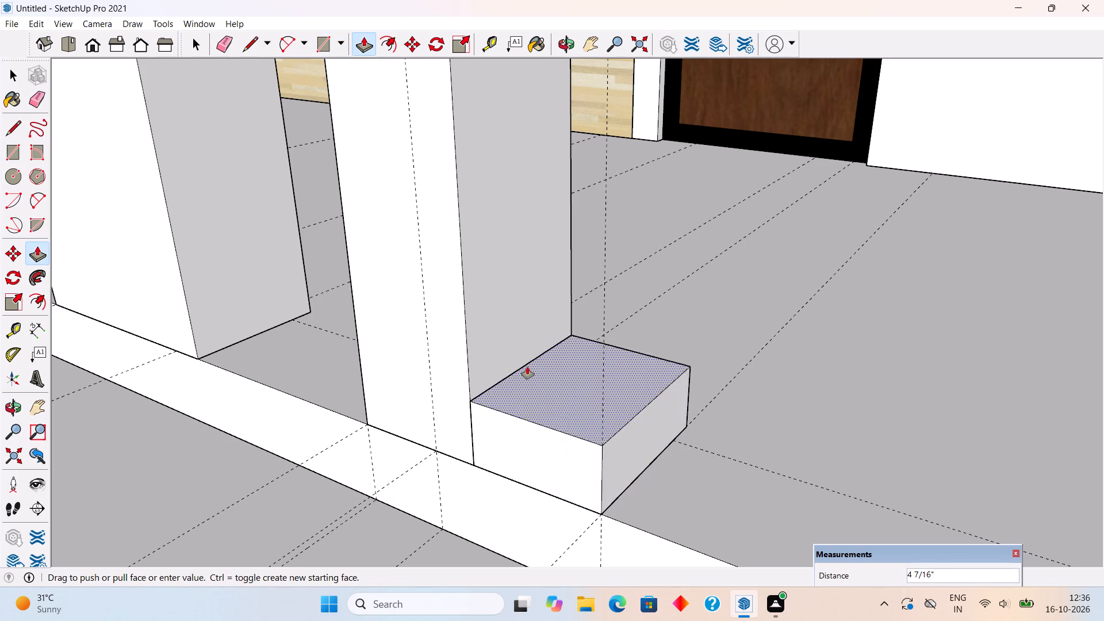
scroll(527, 367, "down", 20)
scroll(527, 367, "down", 9)
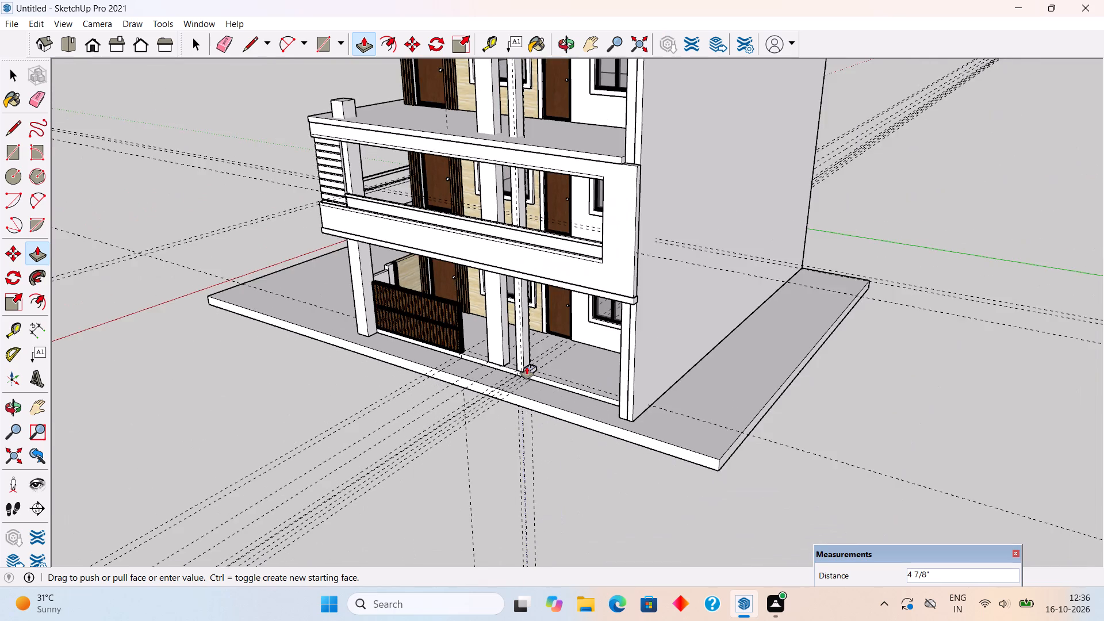
scroll(527, 367, "down", 10)
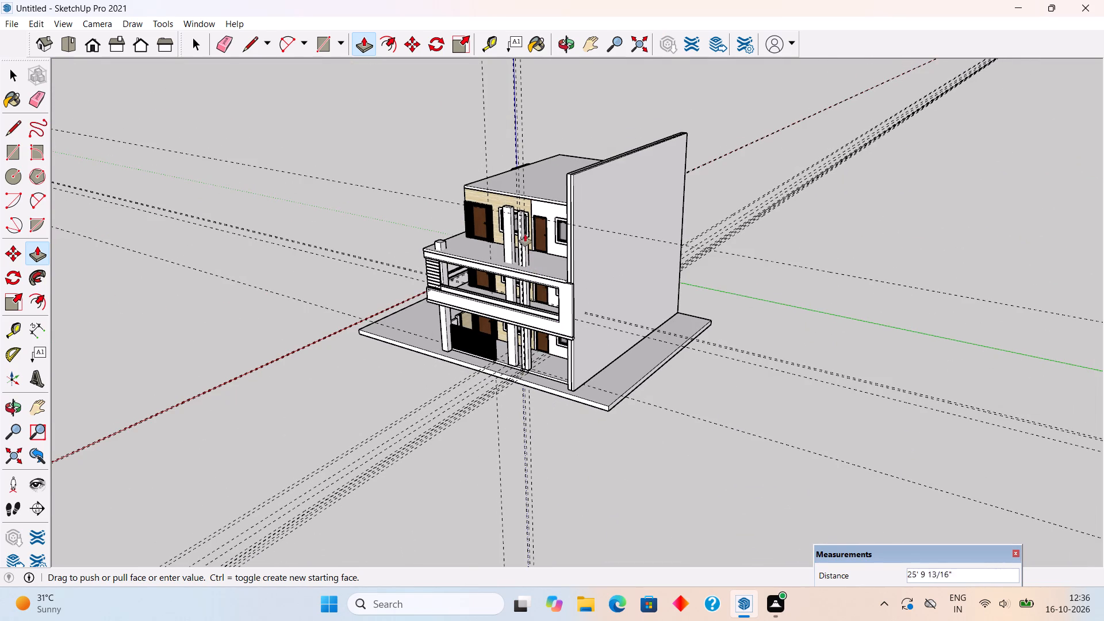
scroll(524, 227, "up", 11)
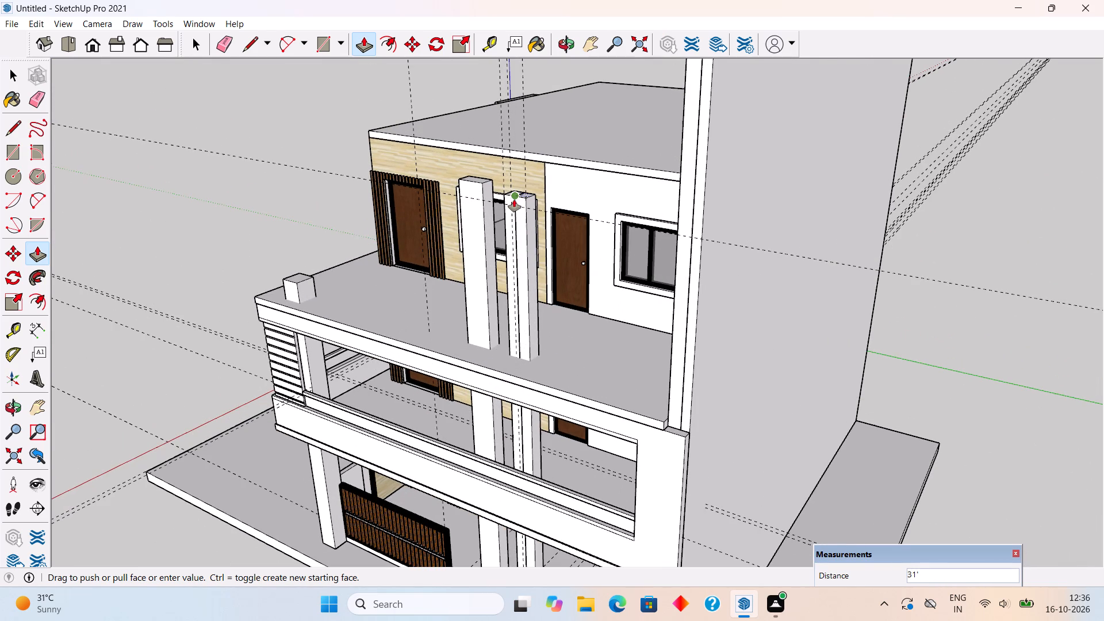
left_click(514, 200)
middle_click_drag(641, 456, 882, 409)
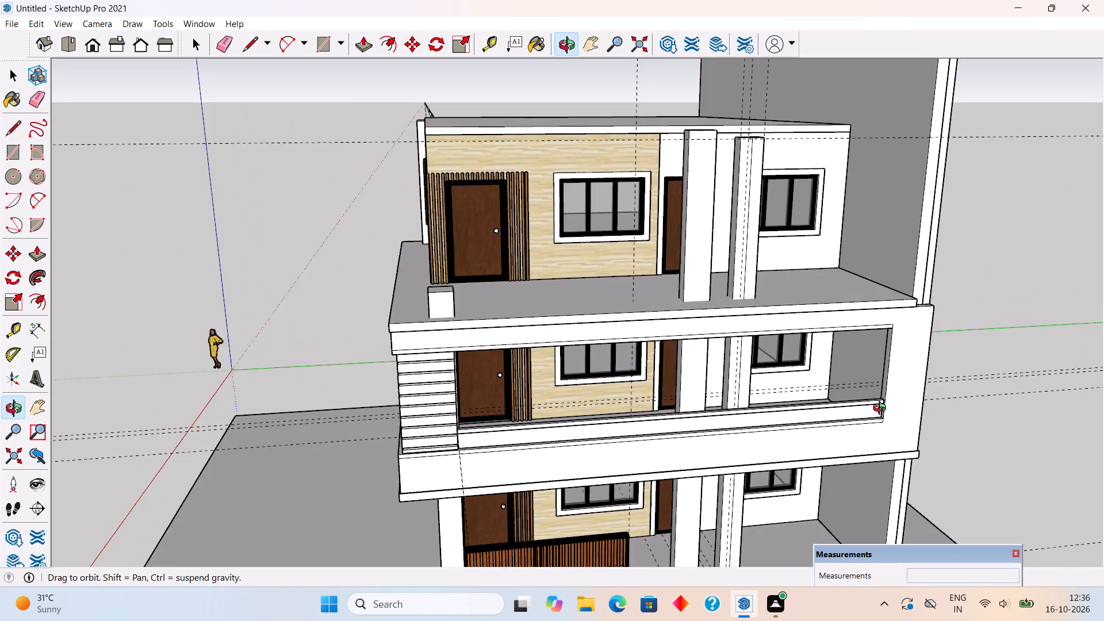
middle_click_drag(882, 409, 883, 409)
scroll(880, 419, "down", 4)
key("space")
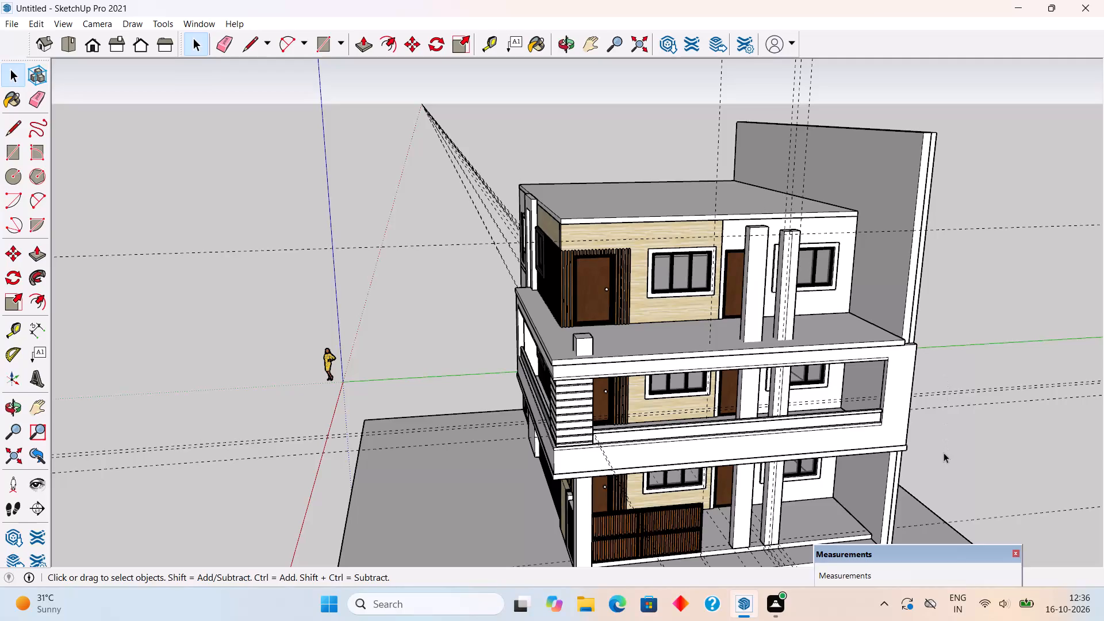
Push the front face of the new pillar strip back by 2" so it is recessed behind the slim pillar's front.
scroll(774, 325, "up", 5)
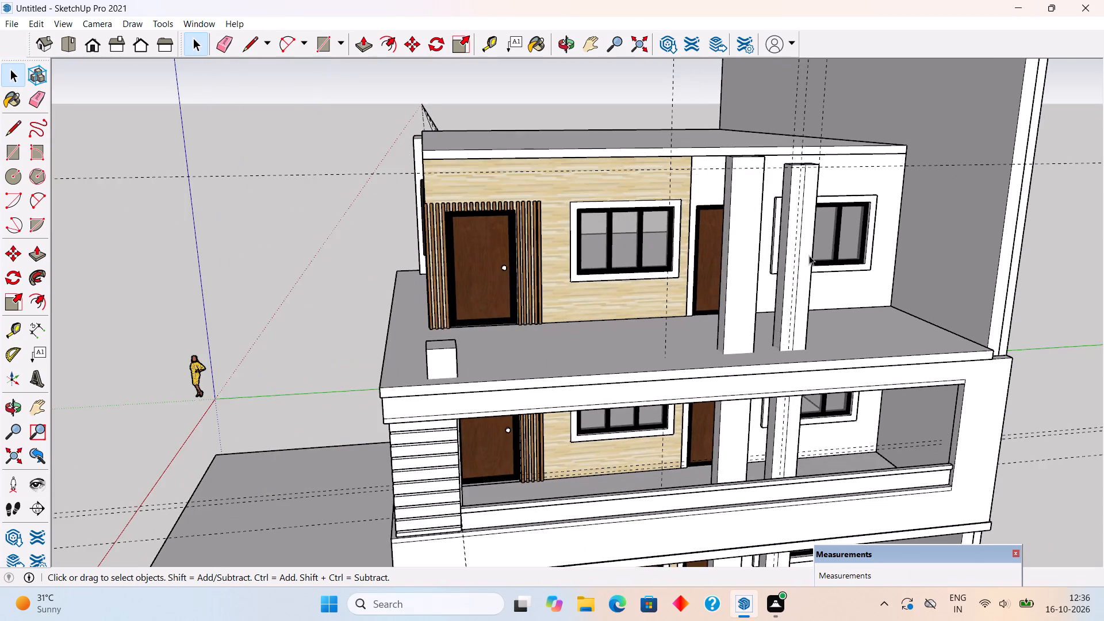
scroll(807, 249, "up", 4)
middle_click_drag(799, 251, 722, 240)
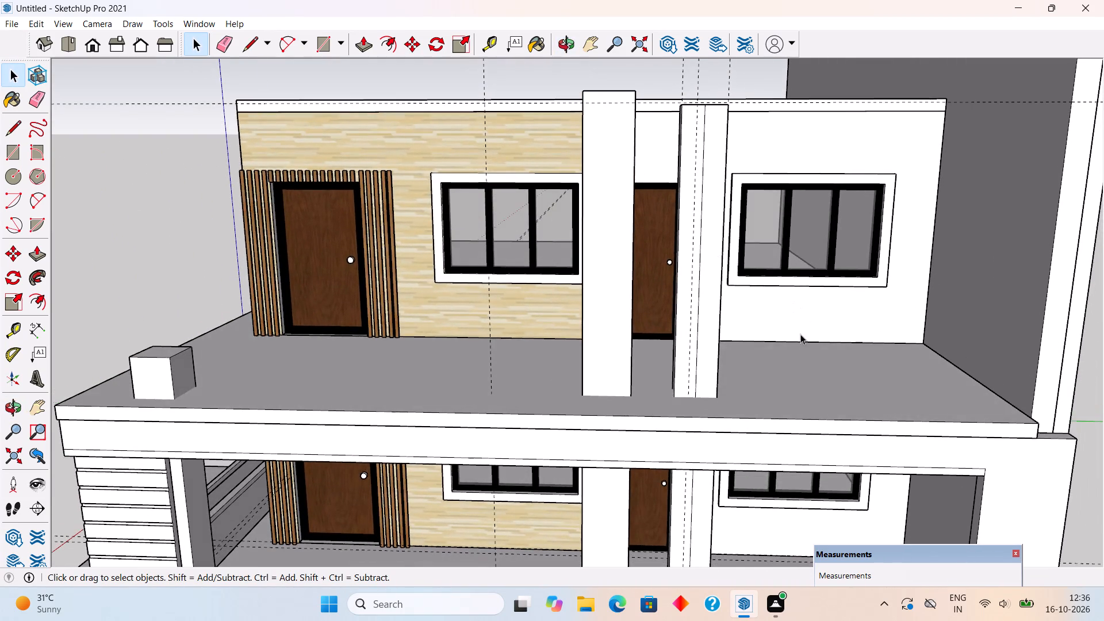
scroll(800, 335, "down", 6)
scroll(752, 504, "up", 4)
scroll(743, 426, "up", 5)
left_click(743, 431)
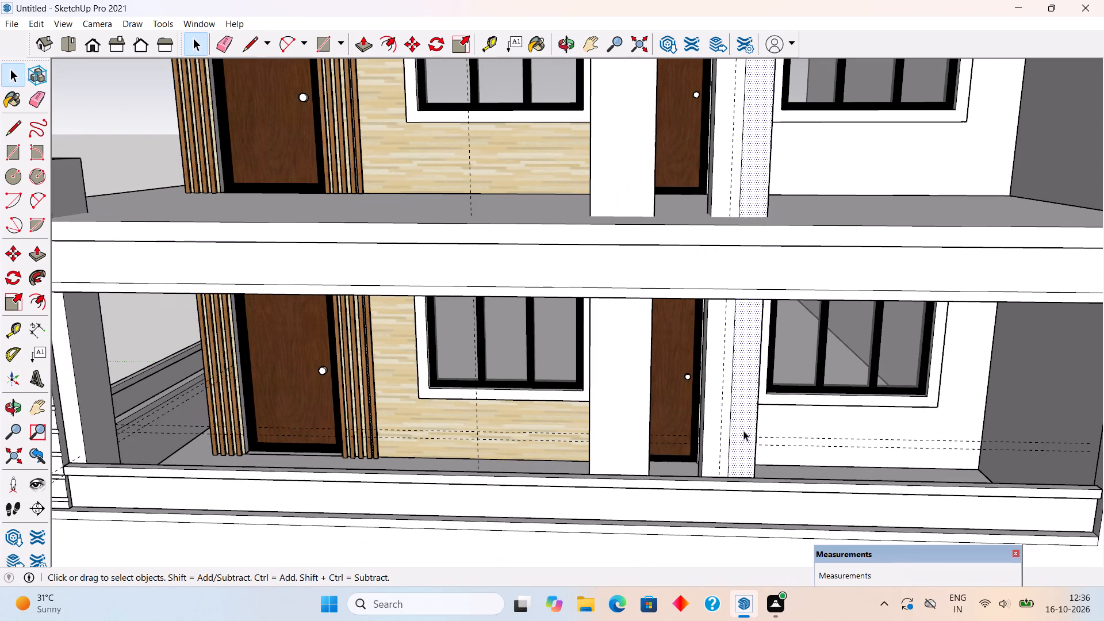
key("p")
left_click(743, 431)
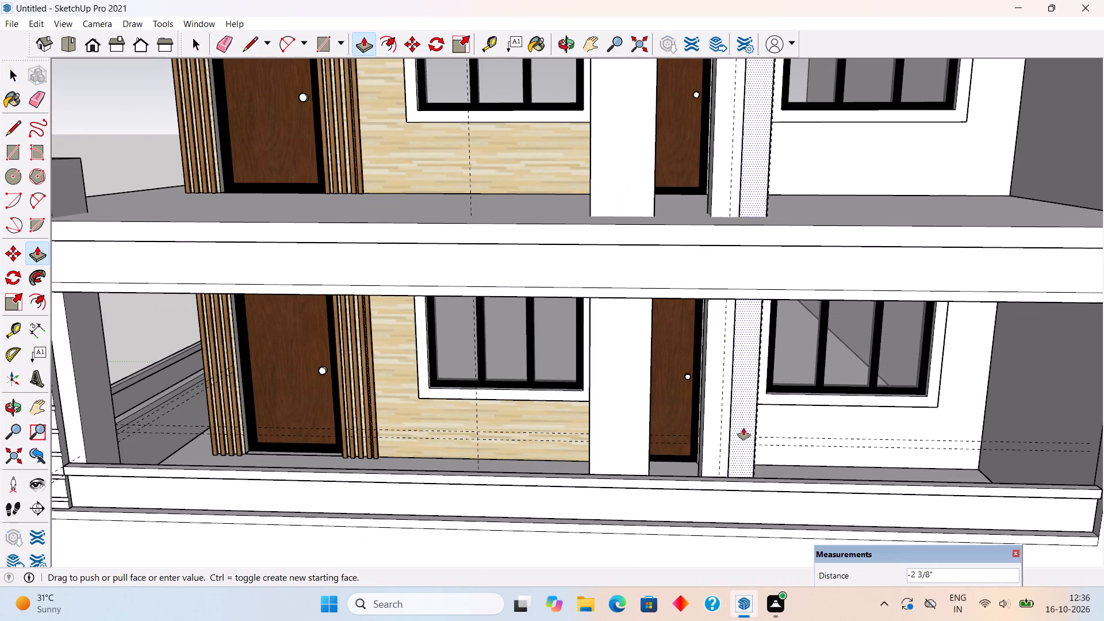
middle_click_drag(726, 424, 535, 424)
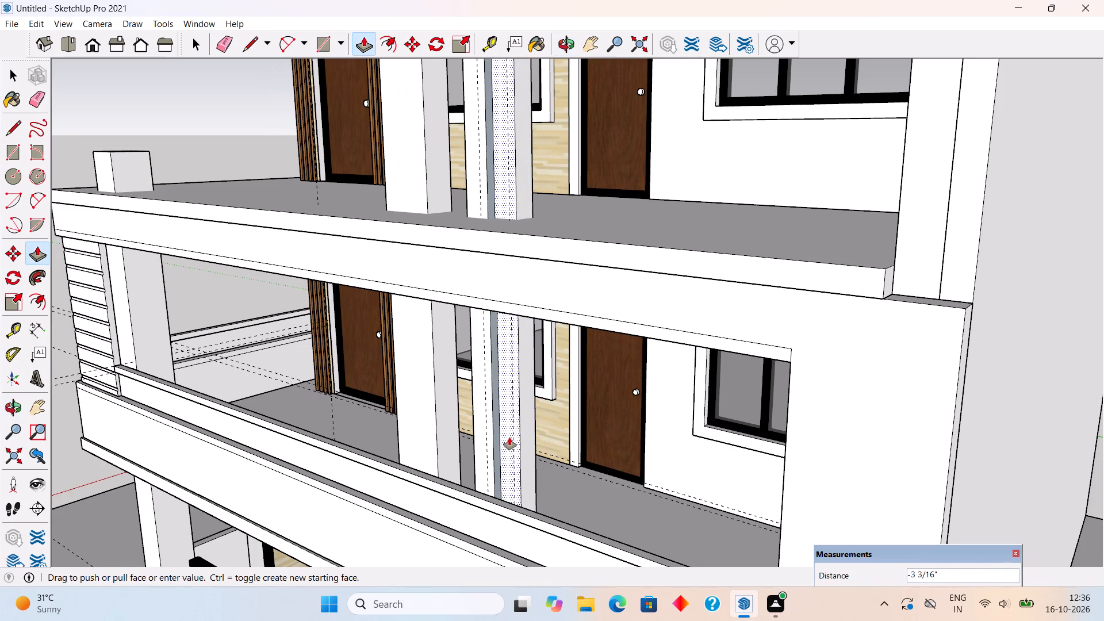
type("2\"")
key("Return")
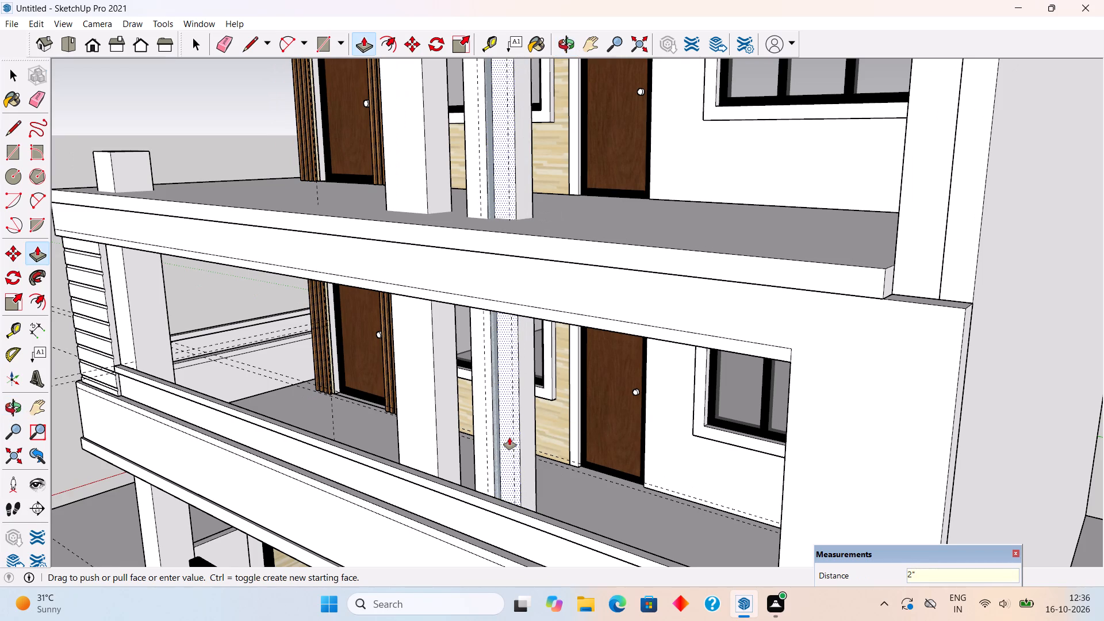
key("space")
Place a guide 1' below the wider pillar's top edge and draw a line along it across the side face toward the slim pillar.
scroll(509, 438, "down", 20)
scroll(509, 438, "down", 2)
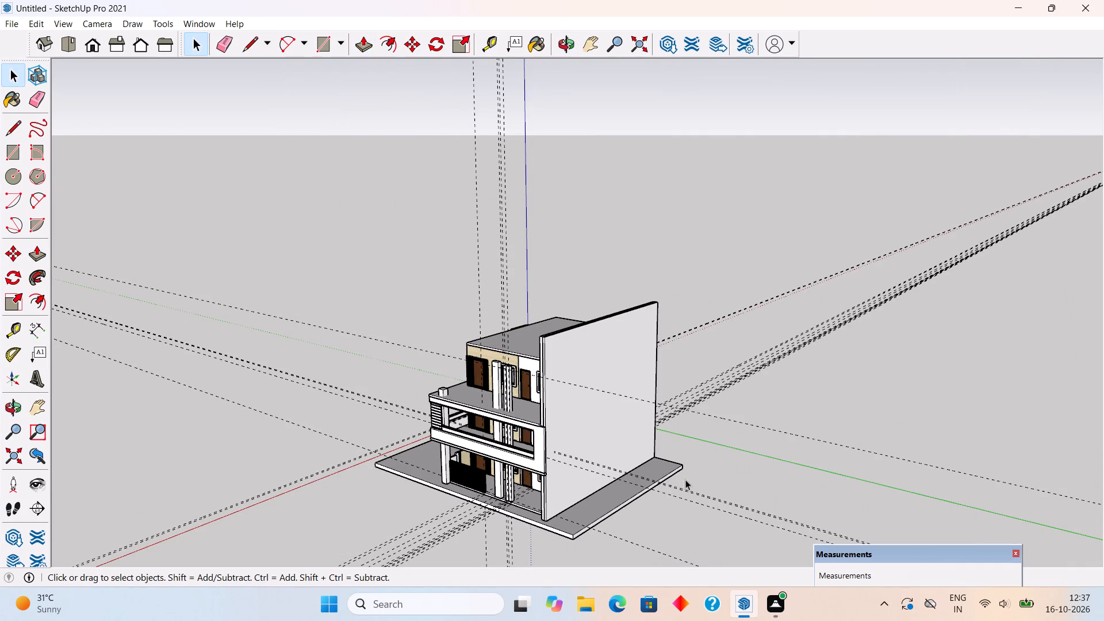
left_click(731, 473)
middle_click_drag(509, 492, 789, 462)
scroll(602, 494, "up", 4)
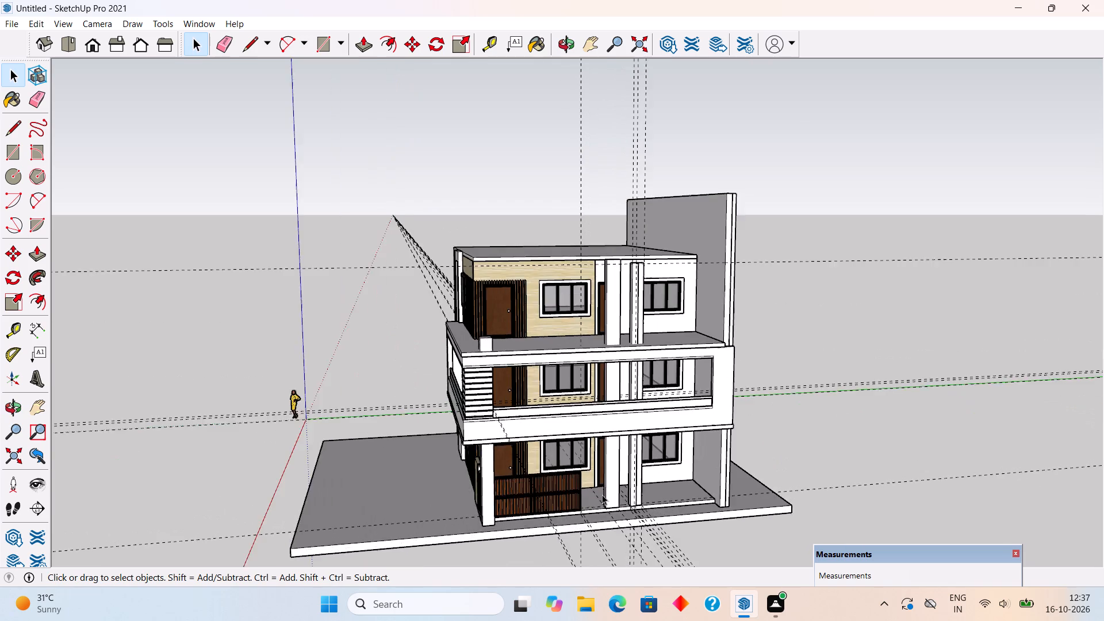
scroll(602, 494, "up", 6)
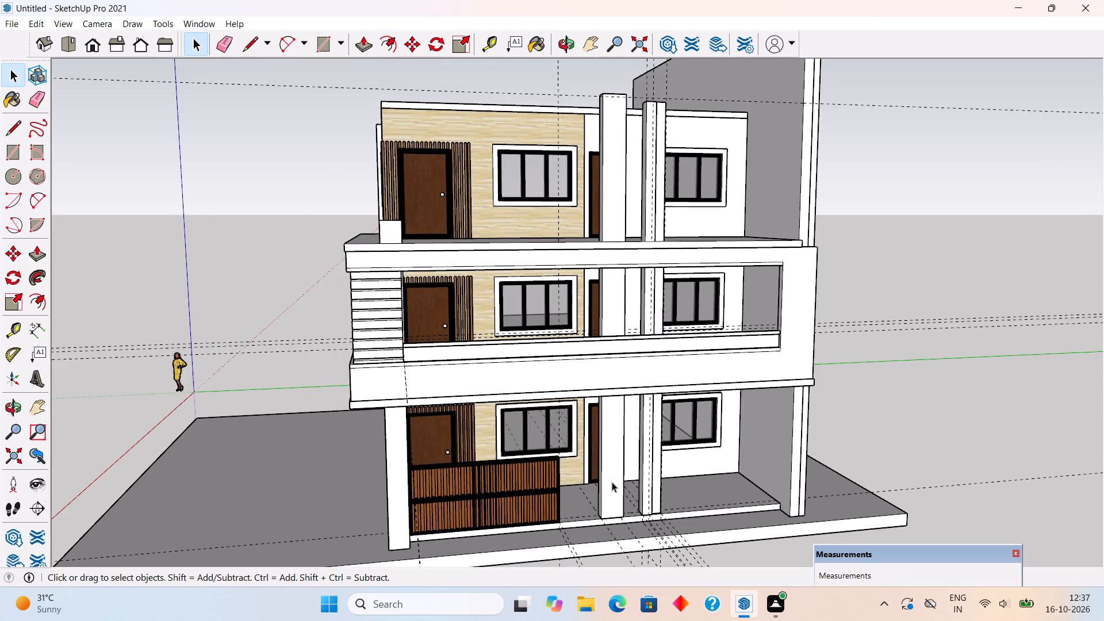
scroll(664, 174, "up", 1)
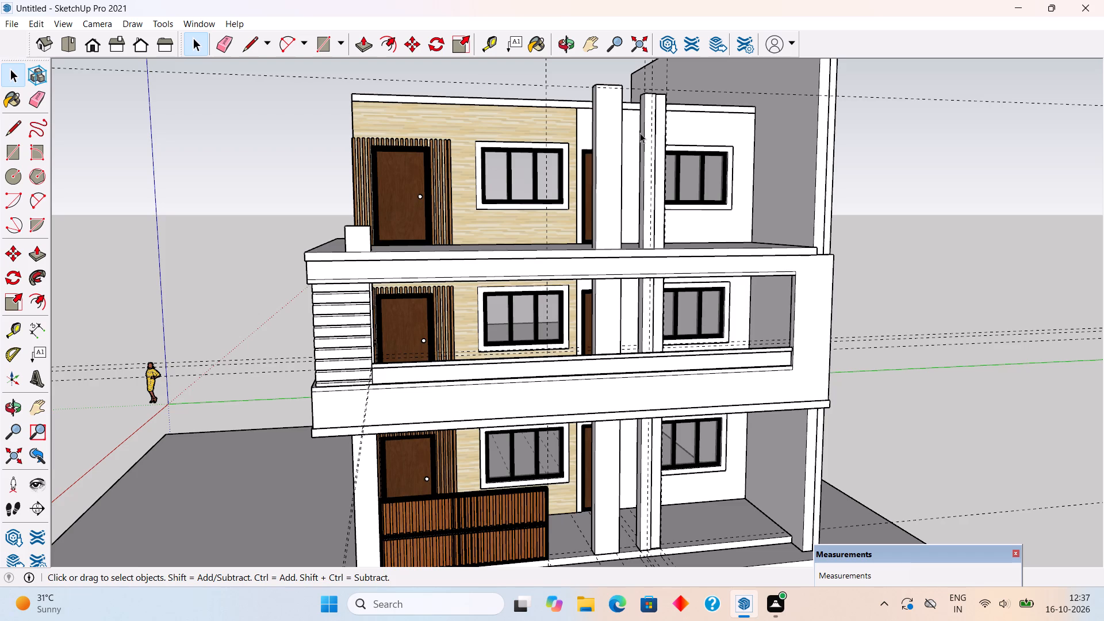
middle_click_drag(574, 170, 408, 317)
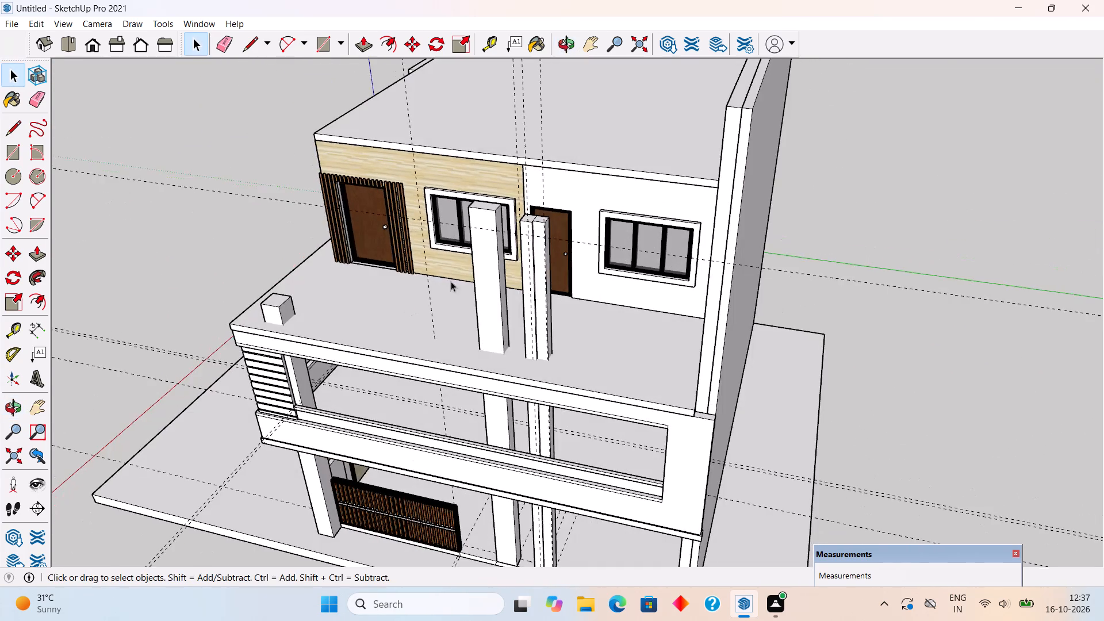
scroll(482, 206, "up", 11)
middle_click_drag(509, 213, 453, 216)
scroll(451, 216, "up", 3)
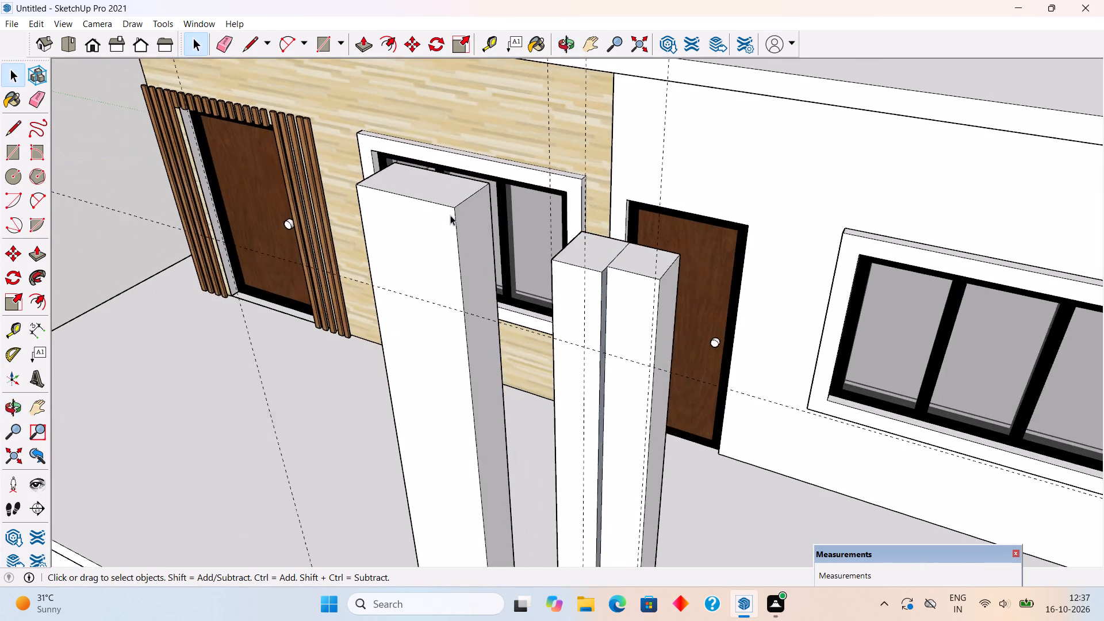
scroll(450, 215, "up", 4)
key("t")
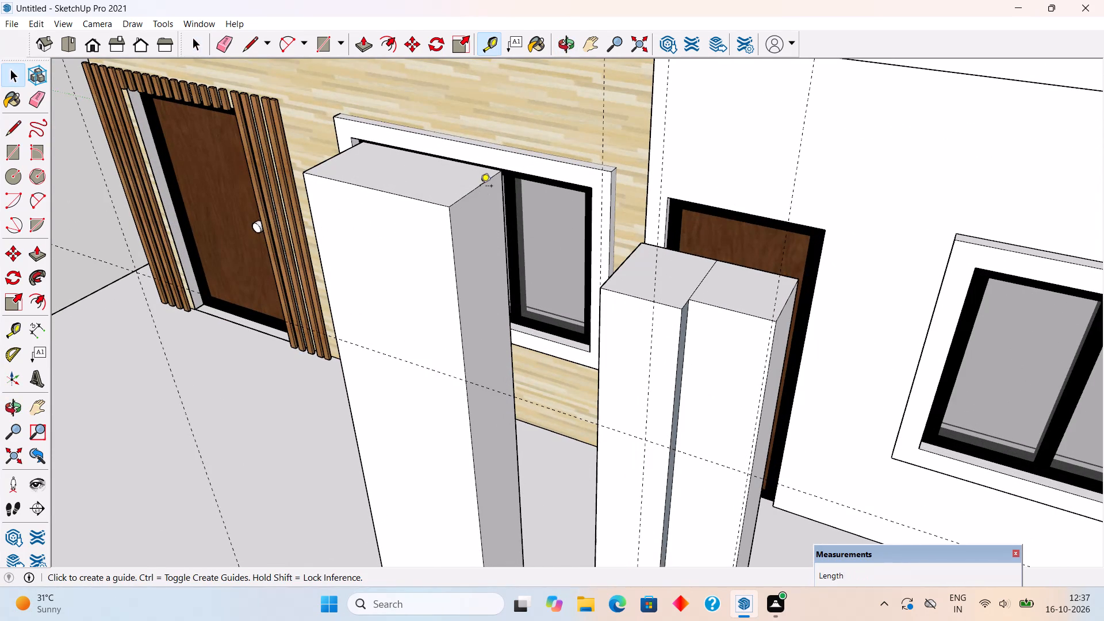
left_click(469, 197)
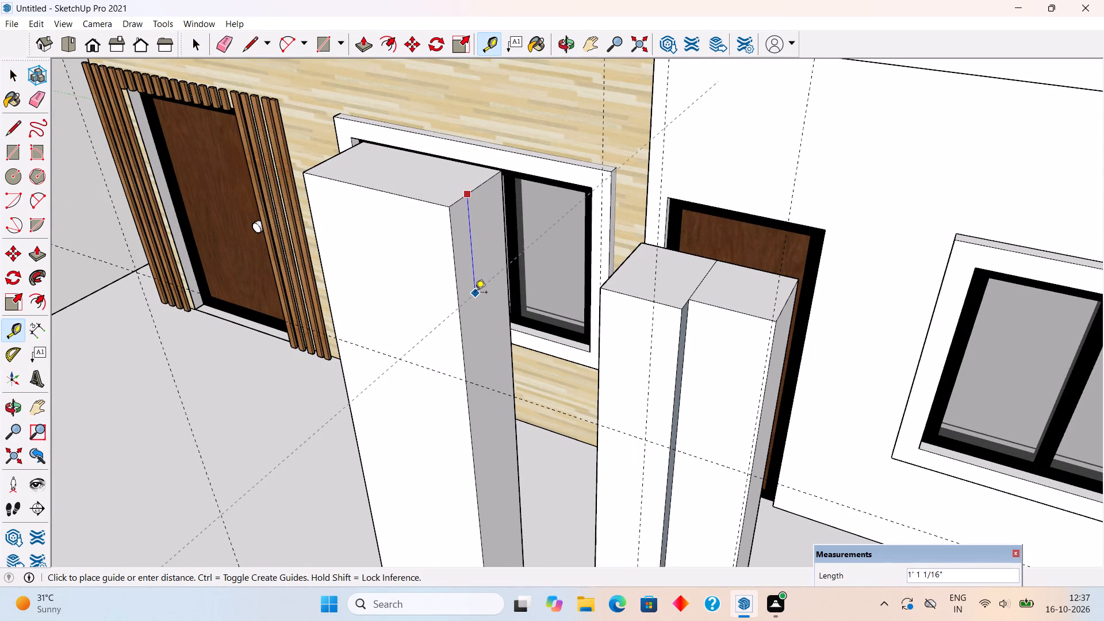
type("1'")
key("Return")
key("l")
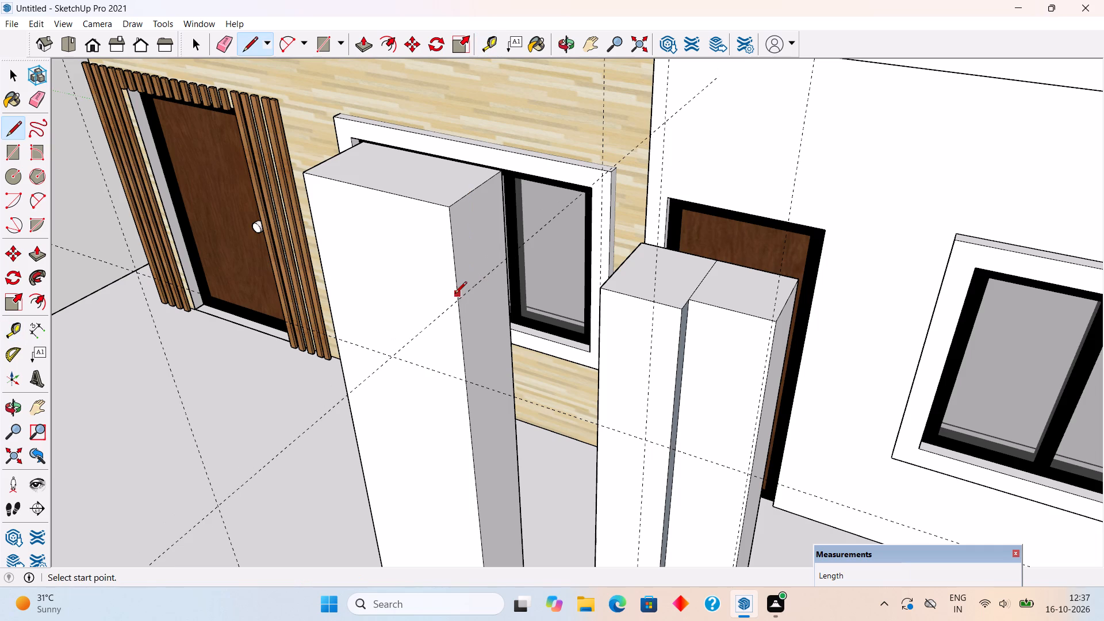
left_click(454, 306)
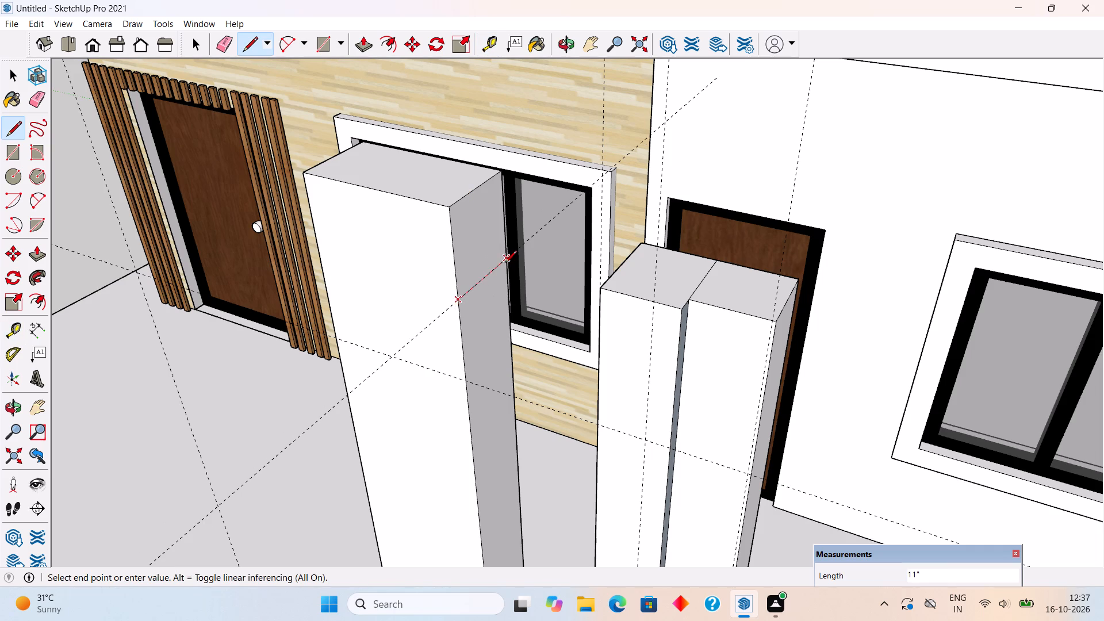
left_click(505, 263)
Pull the wider pillar's upper side section about 1' 6 1/4" across to the slim pillar as a connecting beam.
key("p")
left_click(490, 261)
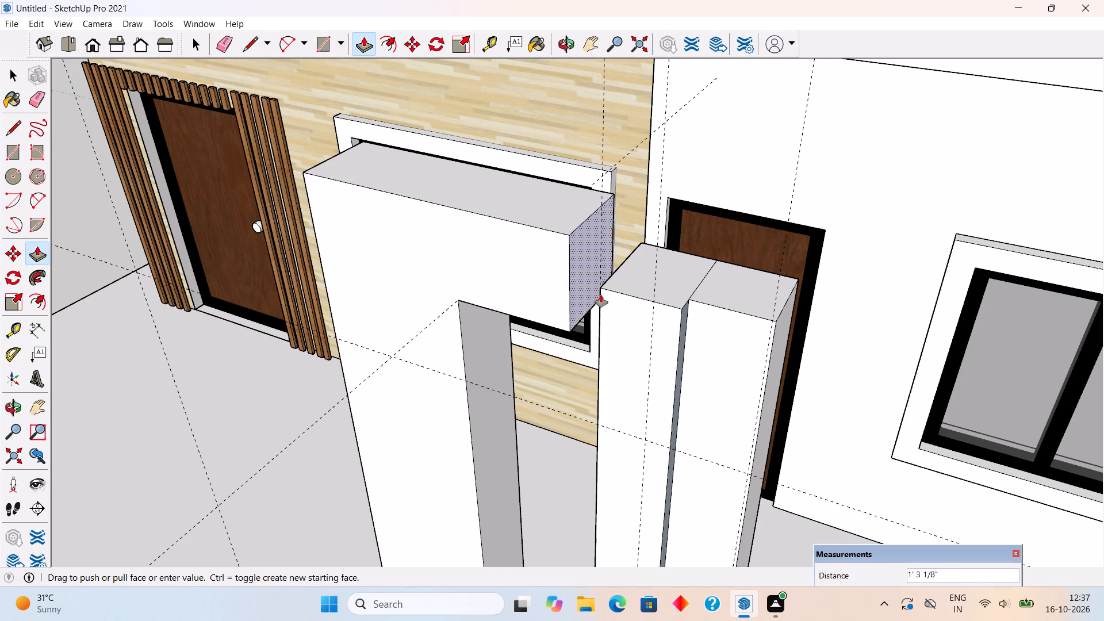
left_click(599, 358)
Pull the tops of both narrow pillar strips up until they are level with the connecting beam's top.
left_click(646, 267)
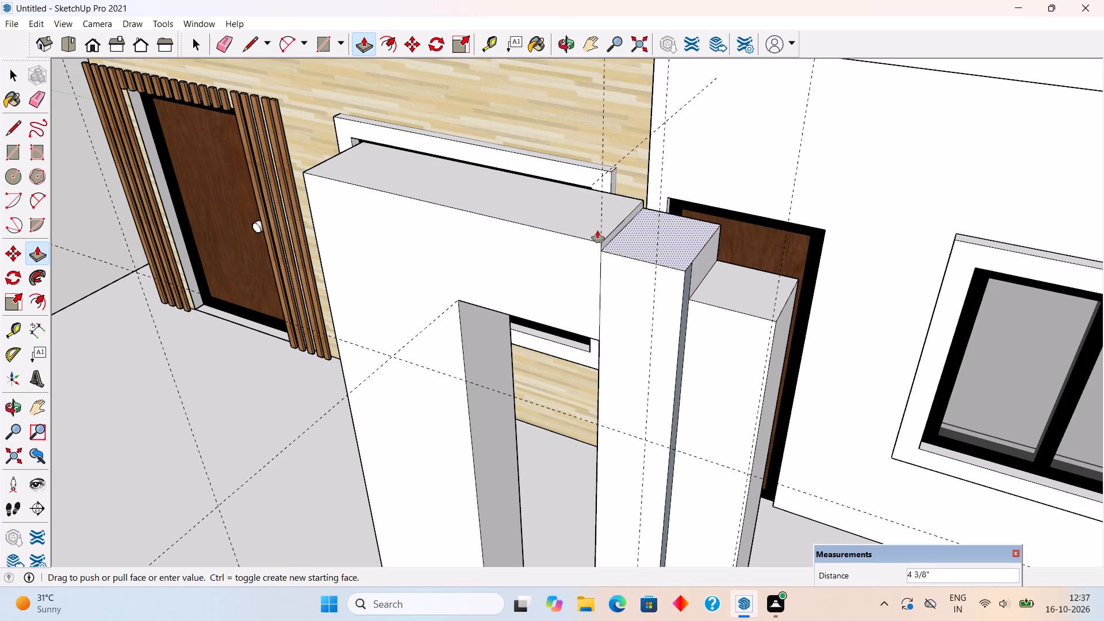
left_click(588, 238)
left_click(720, 300)
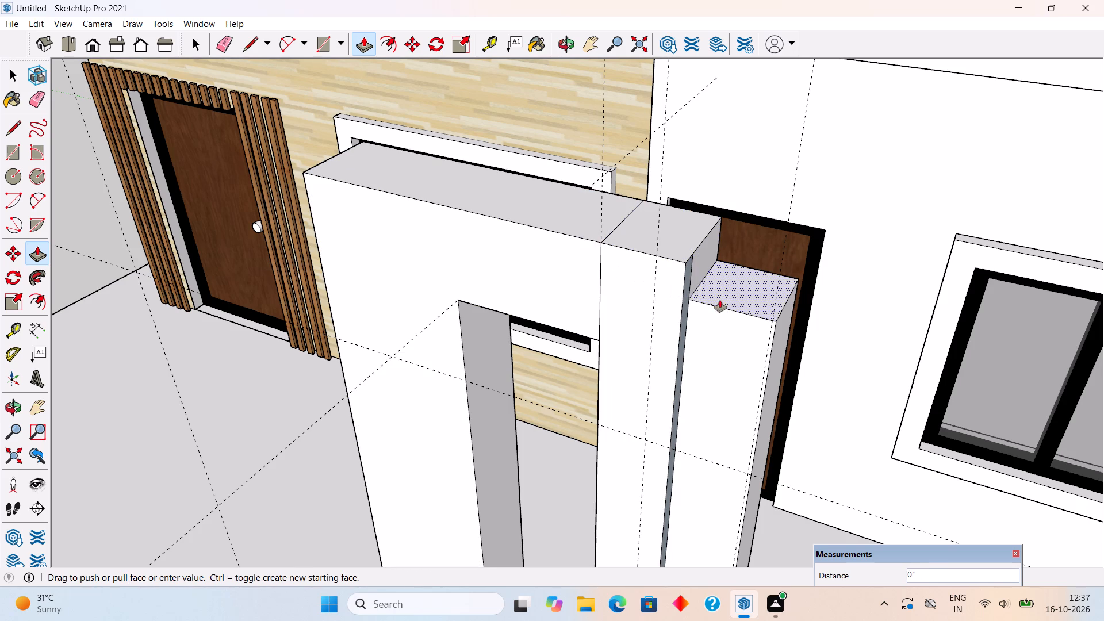
left_click(689, 245)
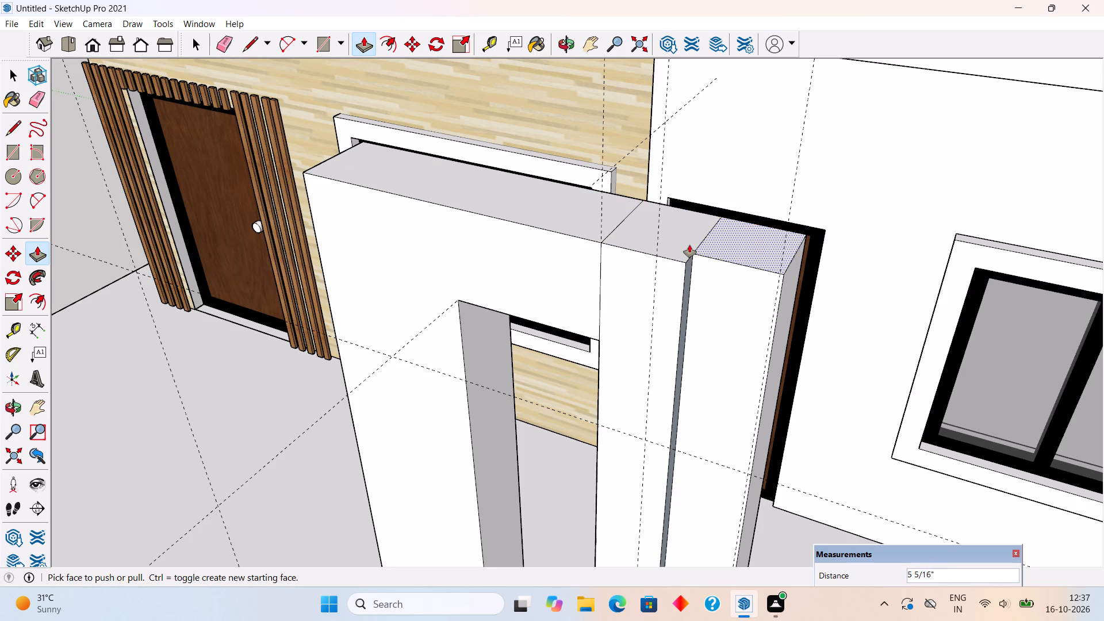
scroll(690, 245, "down", 12)
key("space")
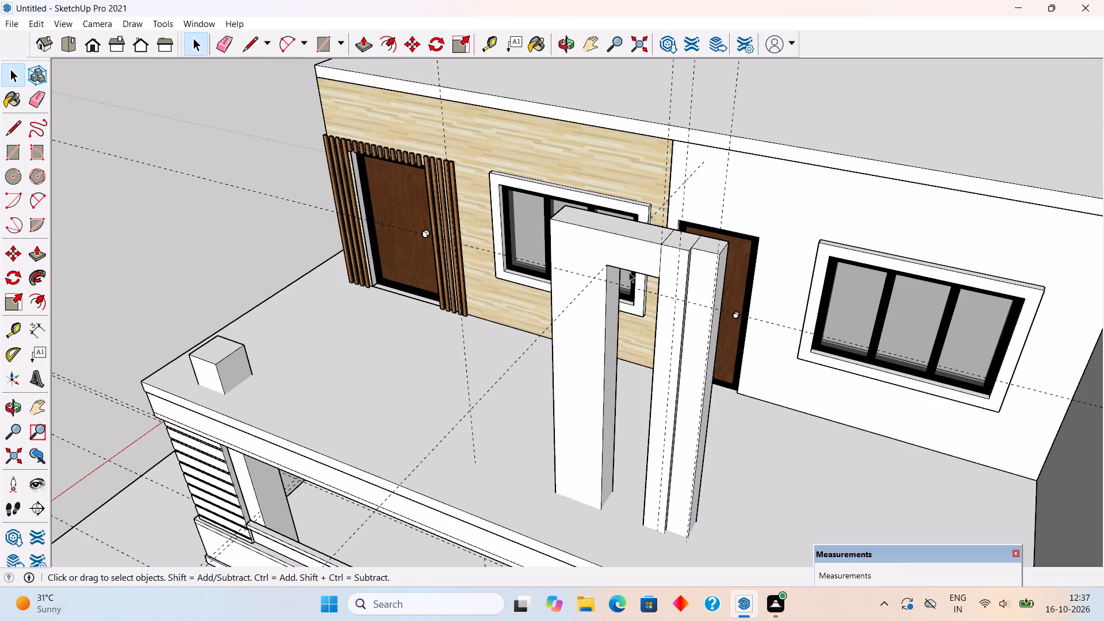
Erase the seam edges between the connecting beam and the adjoining pillar on the front and top faces.
scroll(628, 259, "up", 5)
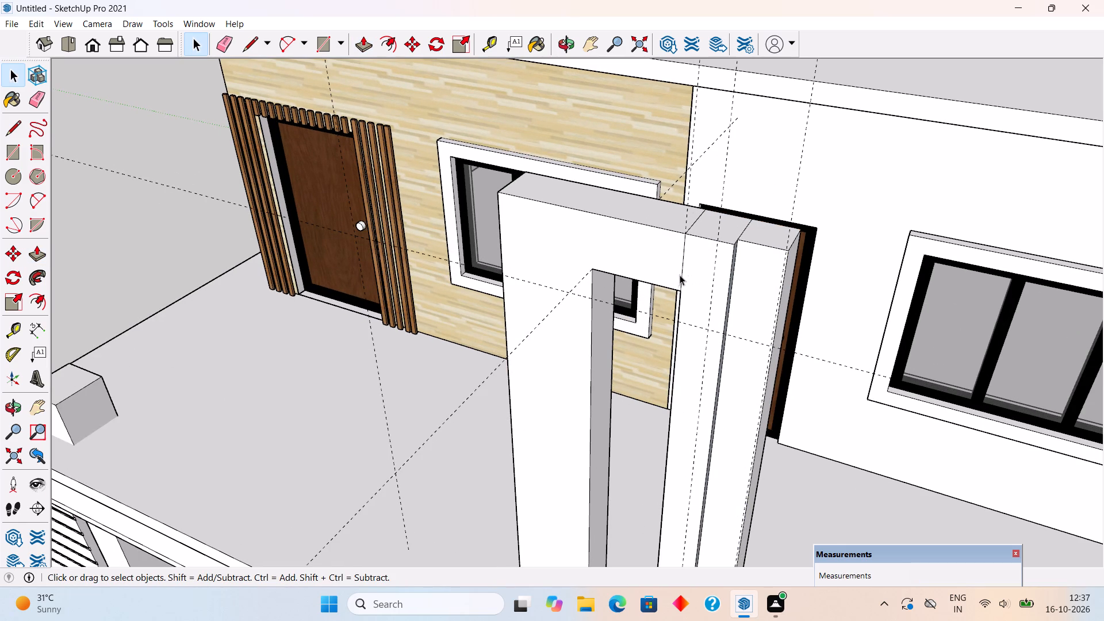
left_click(681, 273)
key("Delete")
left_click(695, 224)
key("Delete")
Select the whole connected pillar-and-beam frame and make it a group.
middle_click_drag(744, 315, 826, 213)
scroll(826, 213, "down", 5)
scroll(798, 257, "down", 16)
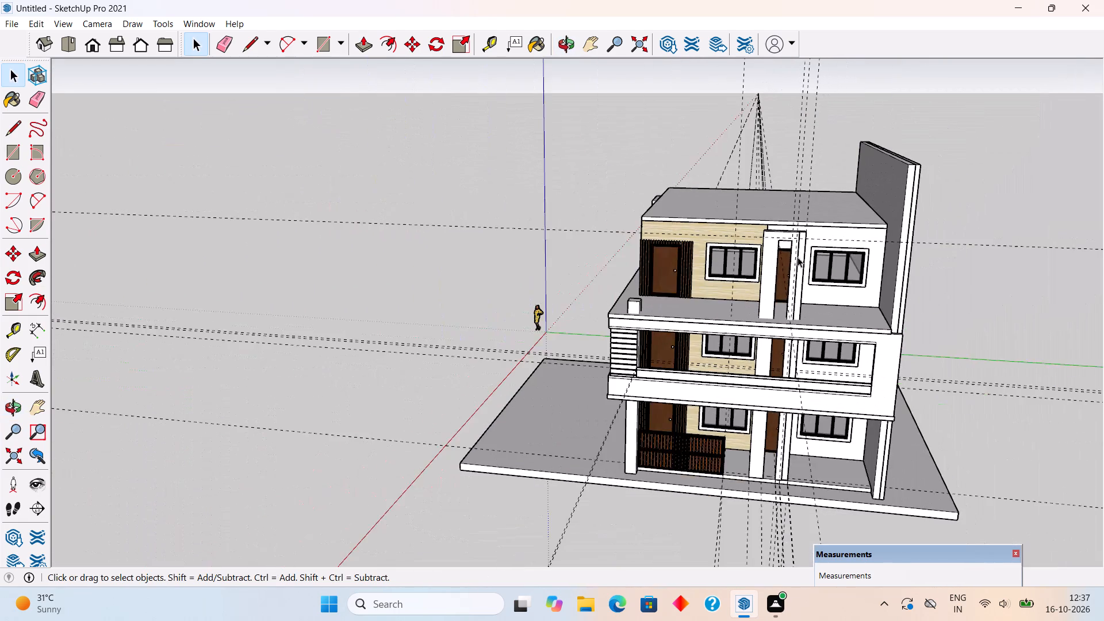
triple_click(798, 266)
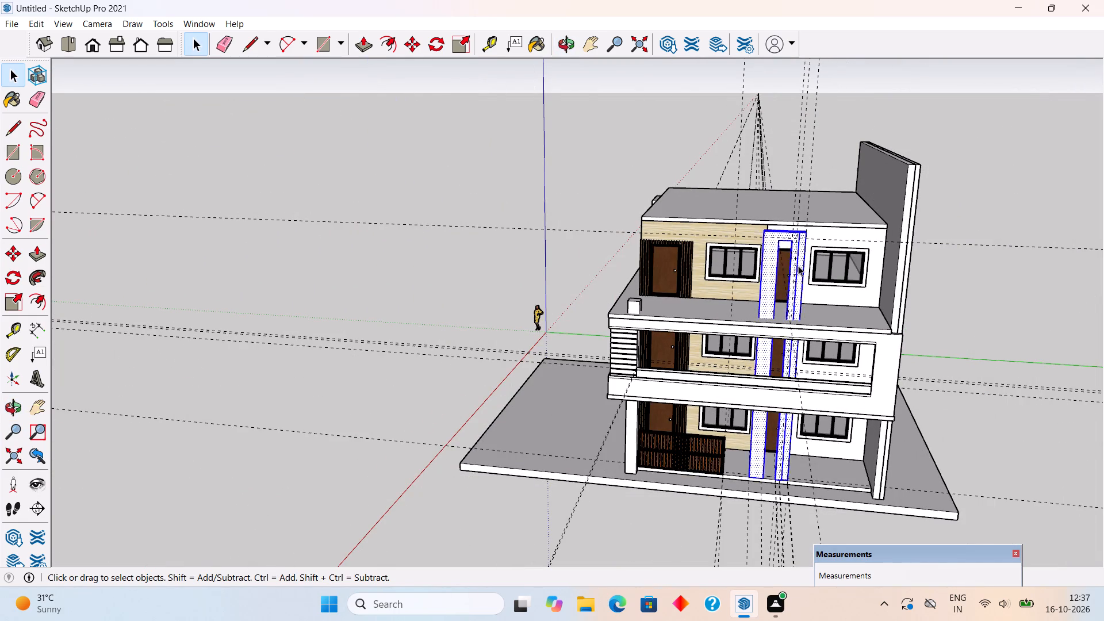
right_click(798, 264)
left_click(828, 392)
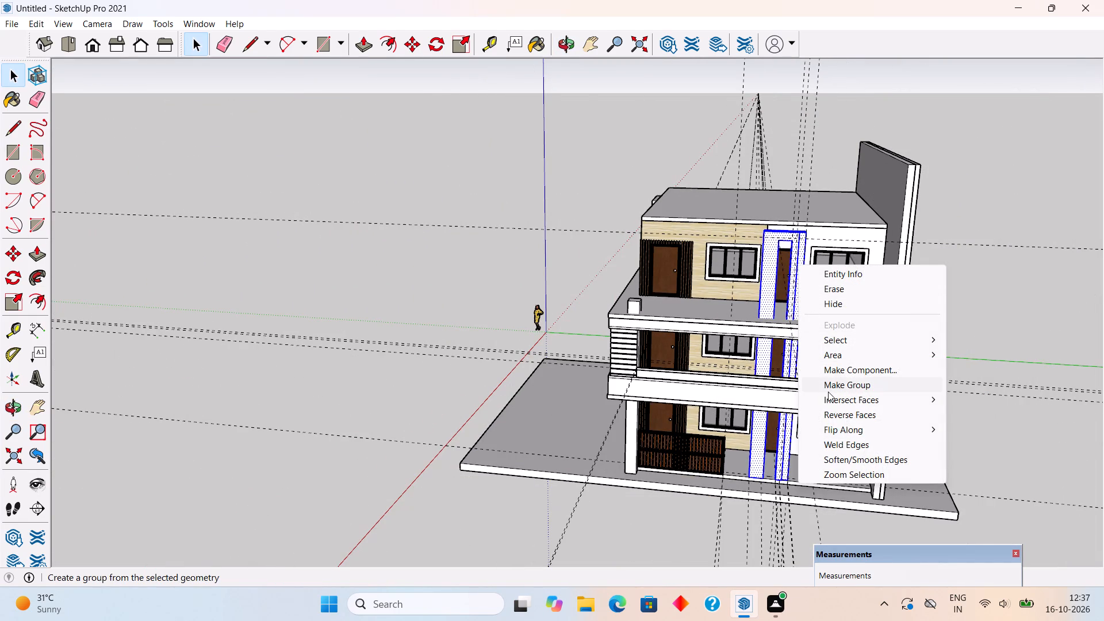
left_click(1052, 293)
Delete all the construction guides from the model.
scroll(600, 384, "down", 5)
middle_click_drag(620, 461, 742, 356)
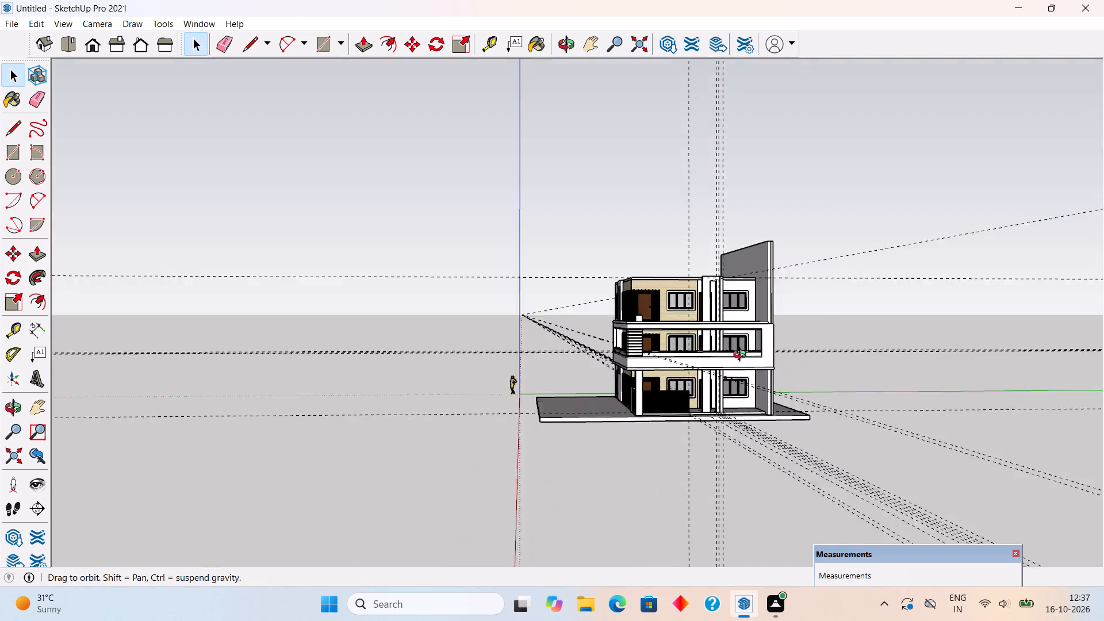
middle_click_drag(742, 356, 768, 325)
scroll(745, 411, "up", 1)
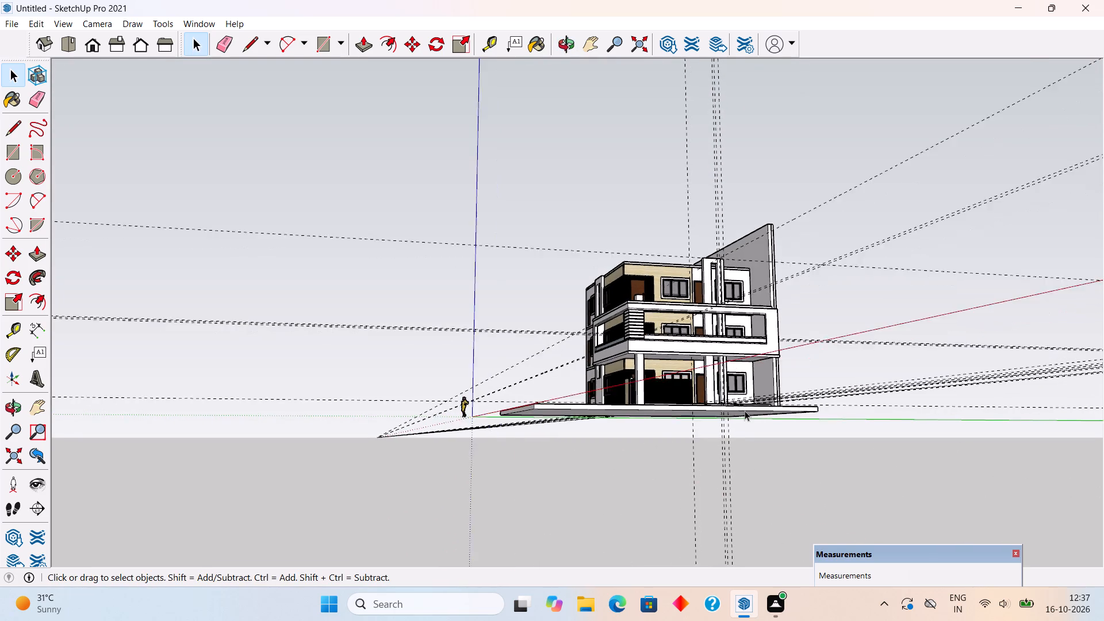
scroll(745, 411, "up", 4)
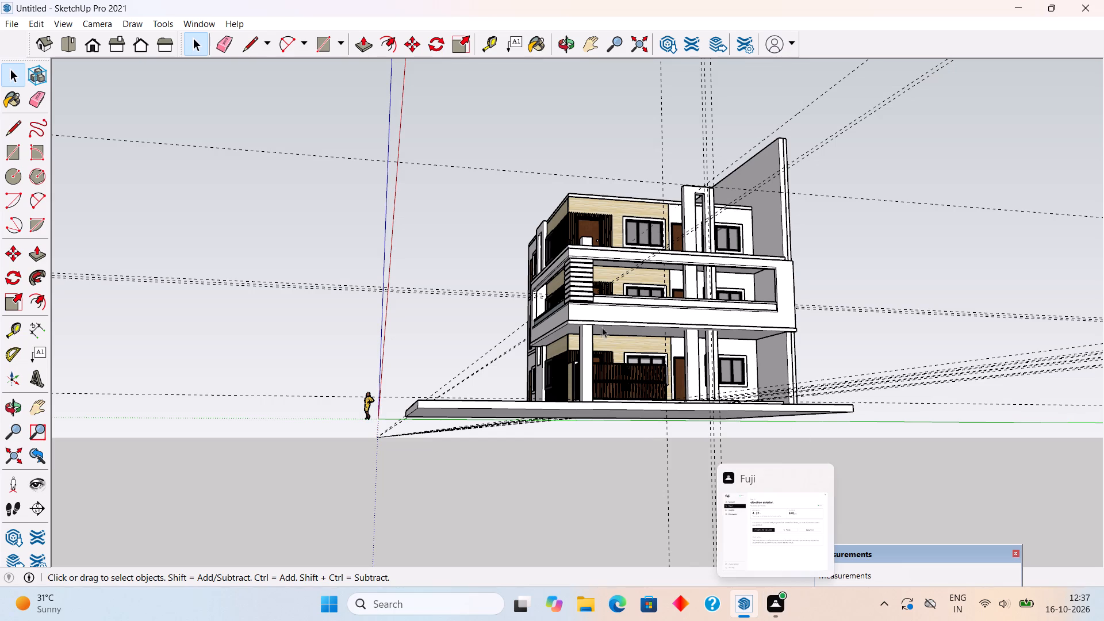
scroll(549, 210, "down", 8)
middle_click_drag(561, 191, 791, 363)
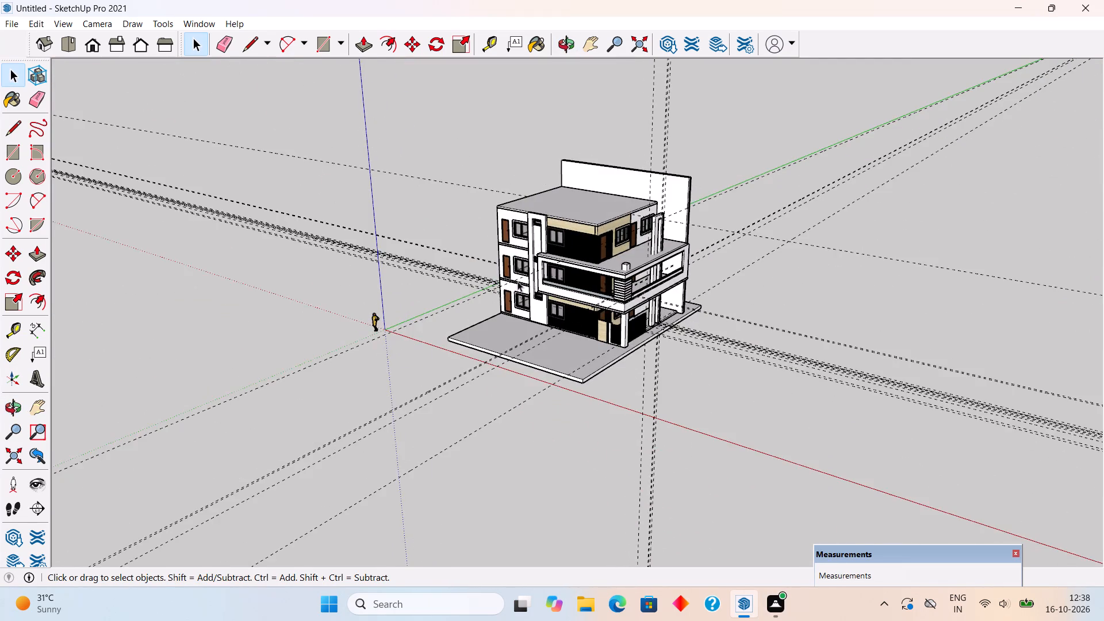
scroll(511, 279, "up", 3)
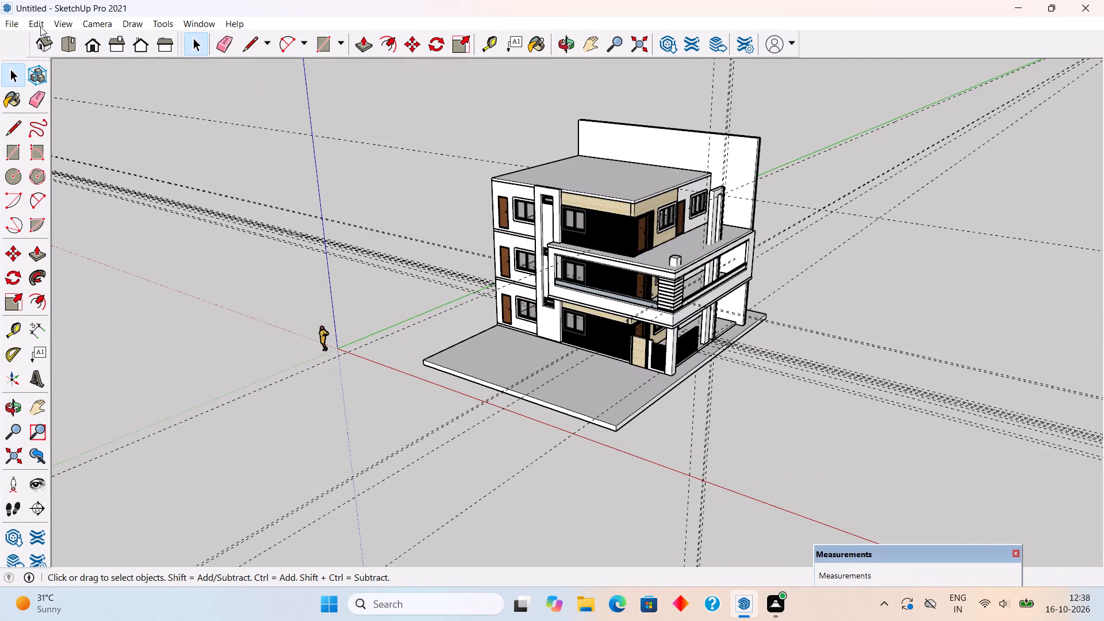
left_click(40, 26)
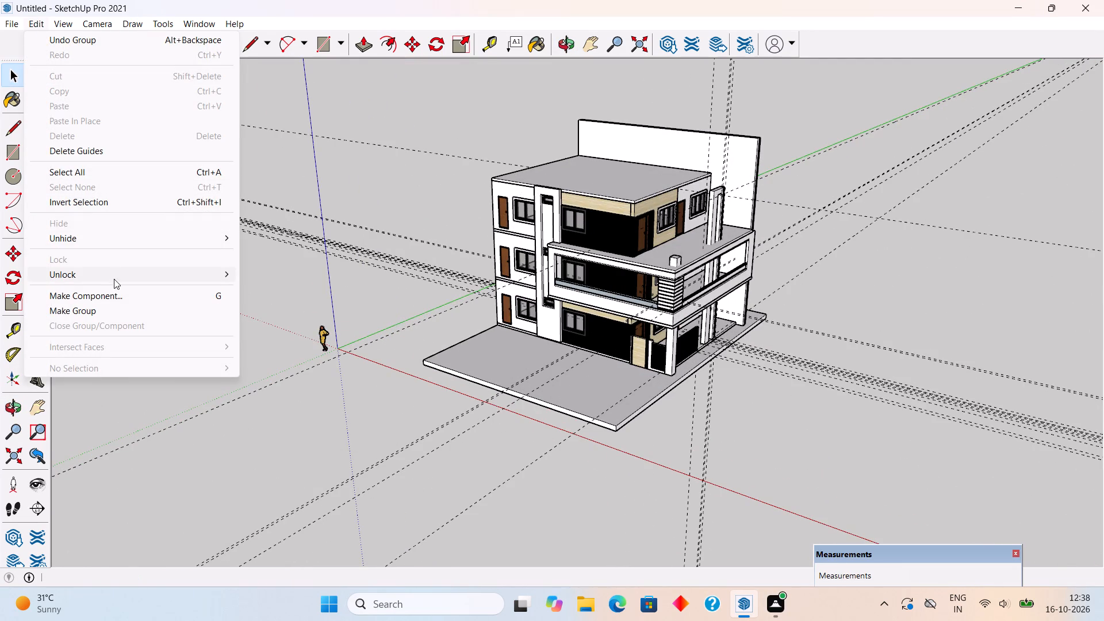
left_click(148, 148)
Unhide all the hidden objects in the model.
scroll(557, 273, "down", 4)
scroll(637, 281, "up", 3)
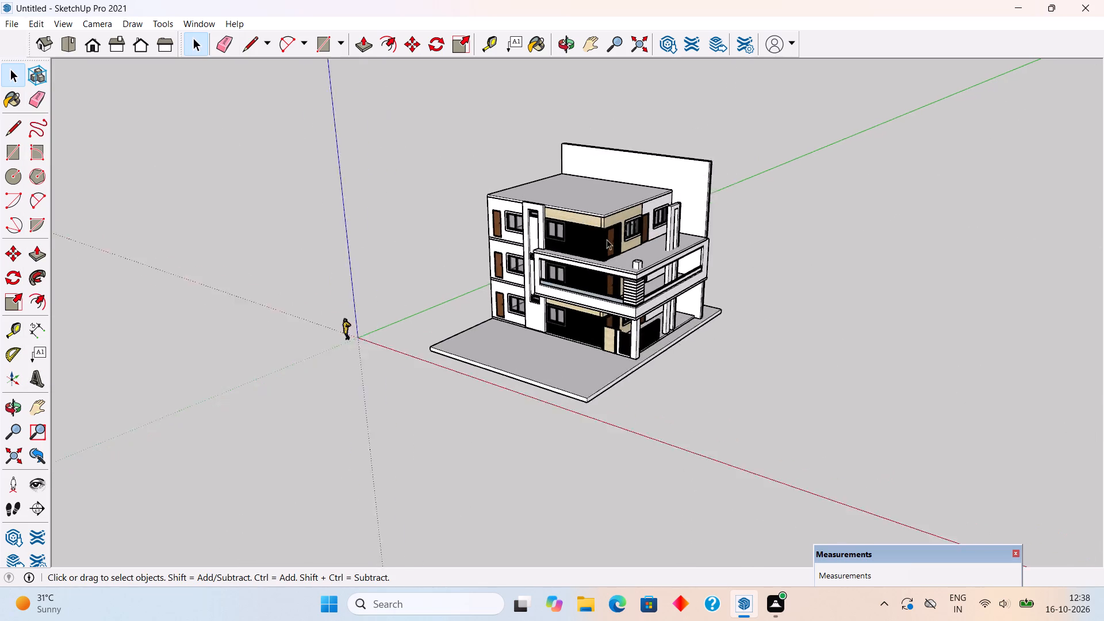
scroll(607, 239, "up", 2)
scroll(735, 309, "up", 4)
middle_click_drag(643, 276, 586, 257)
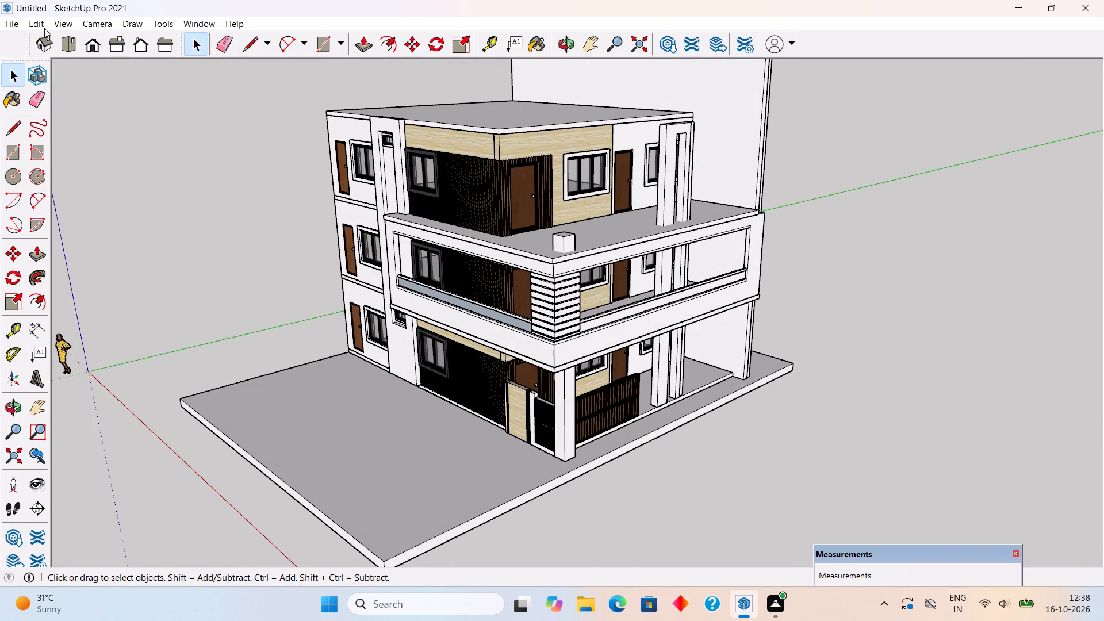
left_click(36, 22)
left_click(118, 236)
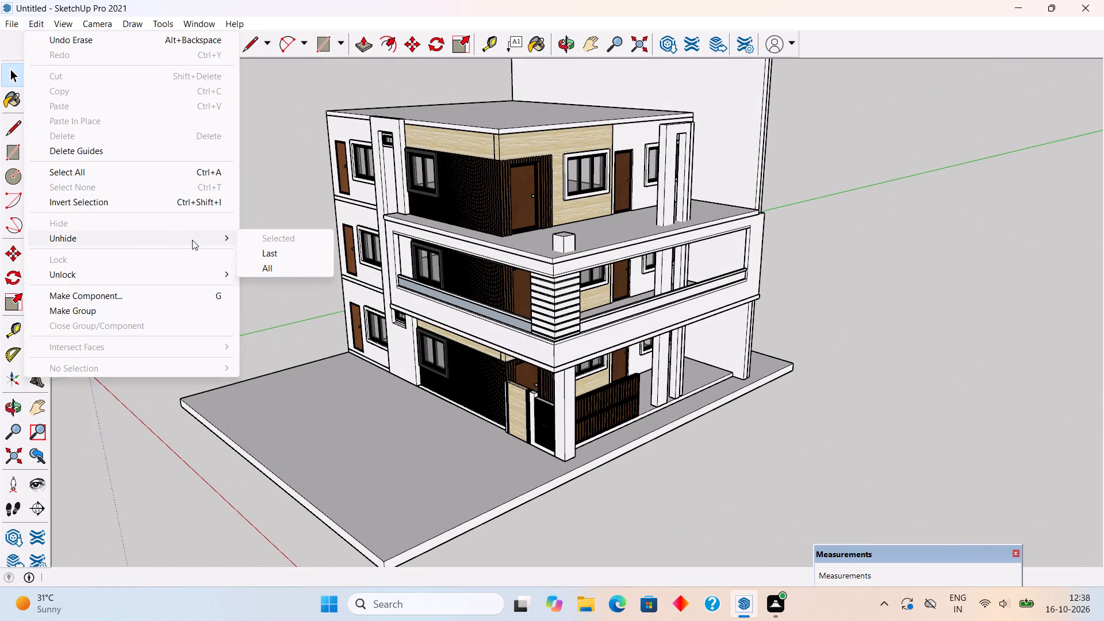
left_click(264, 267)
Examine the complete building with its balconies, pillars, gate and boundary walls from several angles.
middle_click_drag(754, 351, 825, 307)
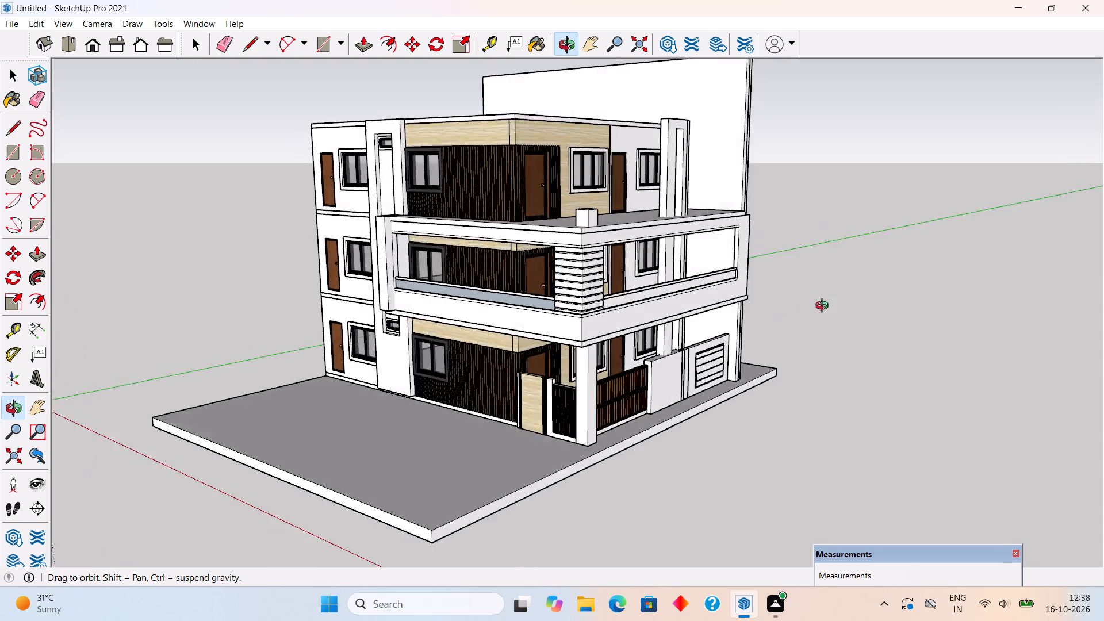
middle_click_drag(825, 307, 727, 235)
scroll(727, 235, "up", 2)
middle_click_drag(719, 402, 850, 474)
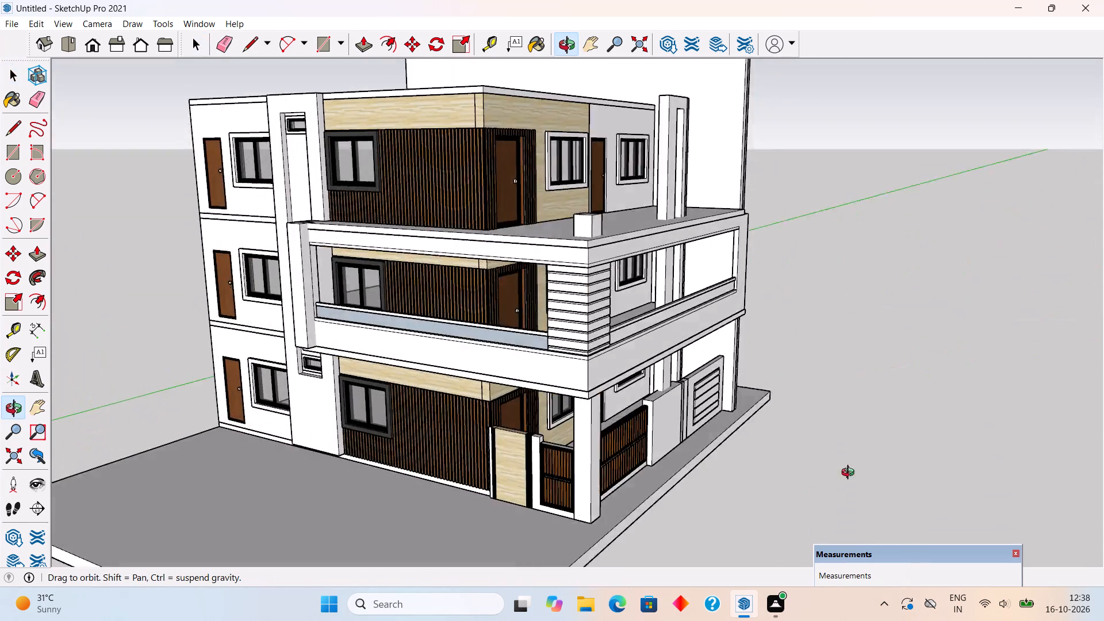
middle_click_drag(850, 474, 891, 470)
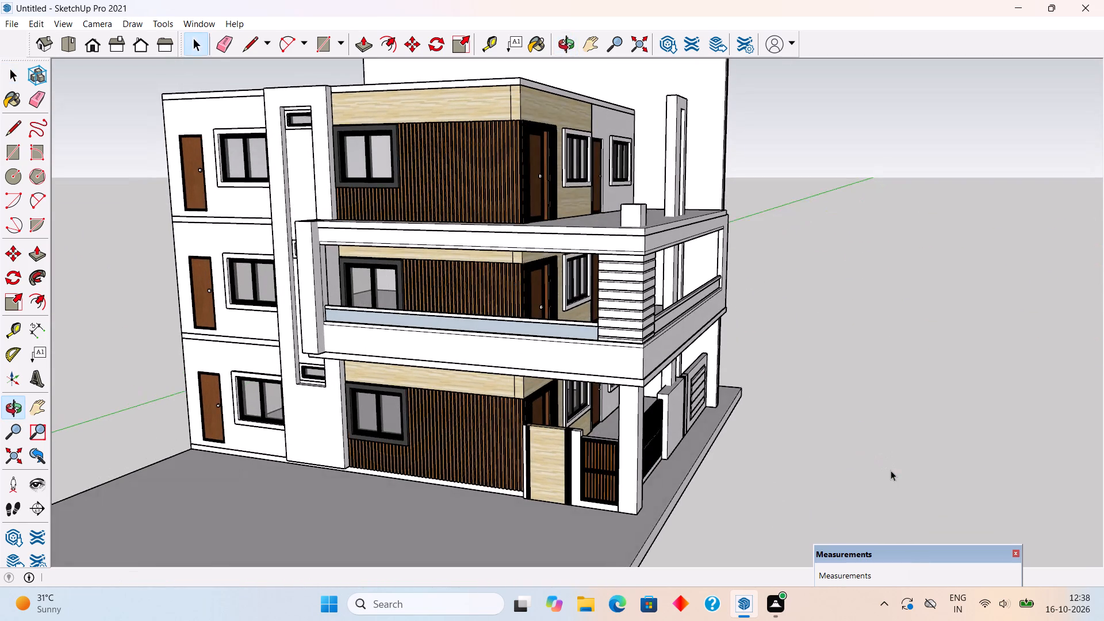
middle_click_drag(862, 588, 695, 562)
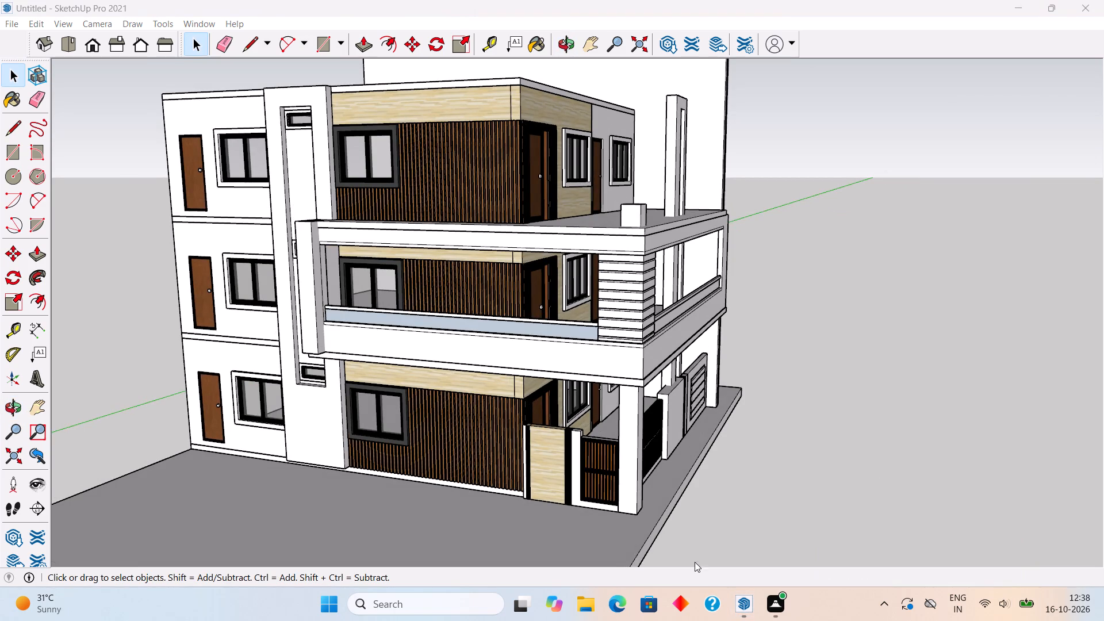
middle_click_drag(695, 562, 719, 523)
scroll(998, 496, "down", 4)
scroll(1003, 521, "up", 5)
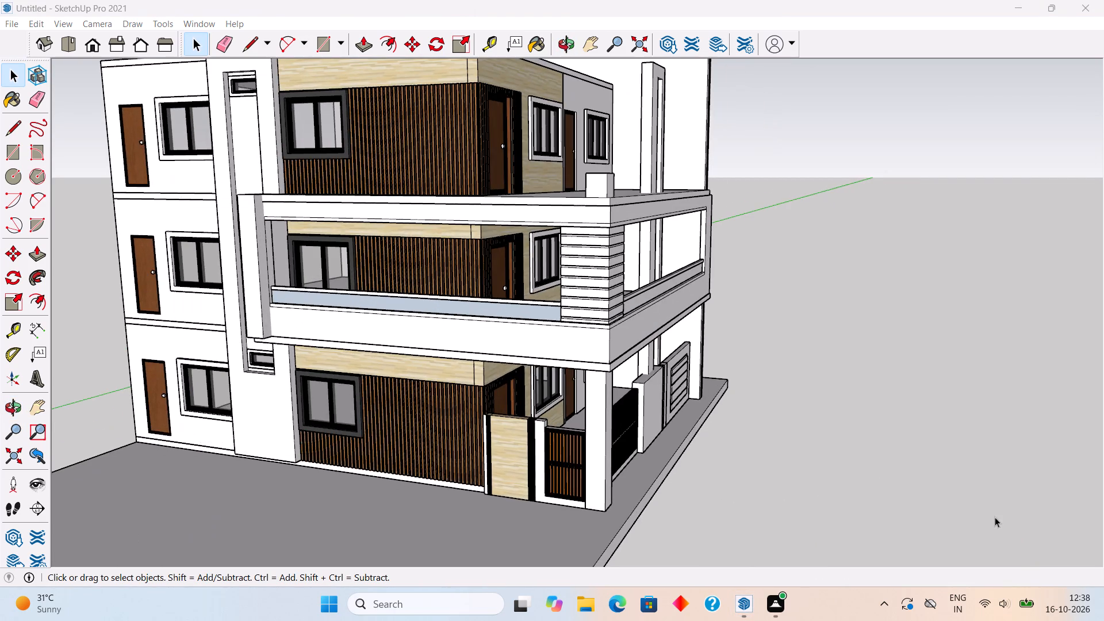
middle_click_drag(925, 518, 796, 535)
scroll(765, 408, "up", 2)
scroll(765, 383, "down", 6)
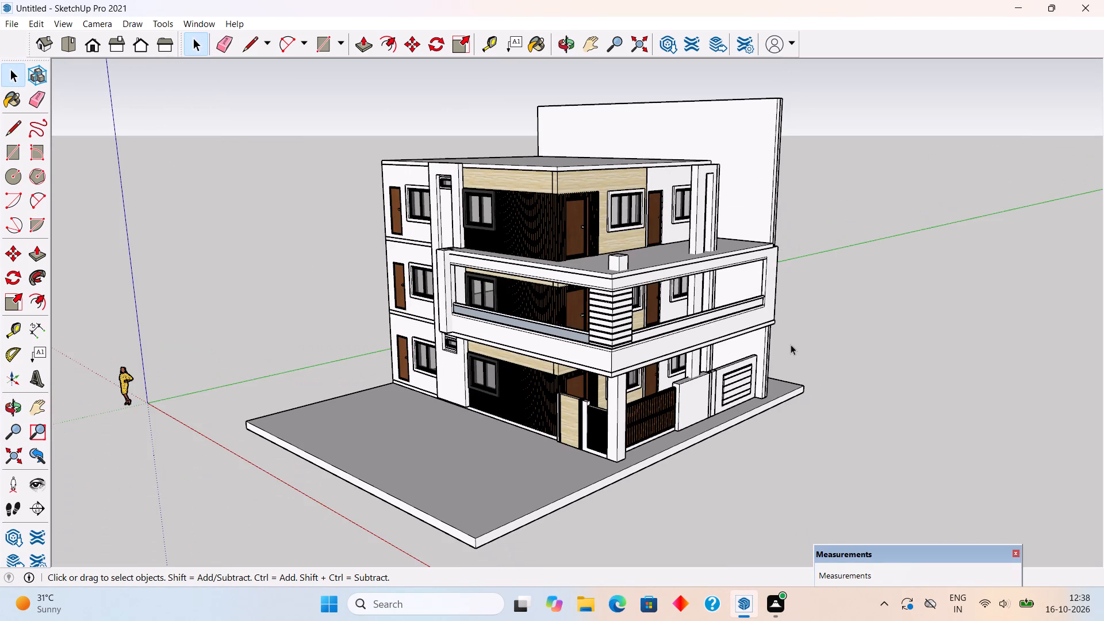
Open the plain boundary wall panel beside the wooden gate and push its top face down by 3".
middle_click_drag(657, 381, 551, 393)
scroll(747, 402, "up", 5)
middle_click_drag(680, 335, 654, 495)
scroll(618, 458, "up", 14)
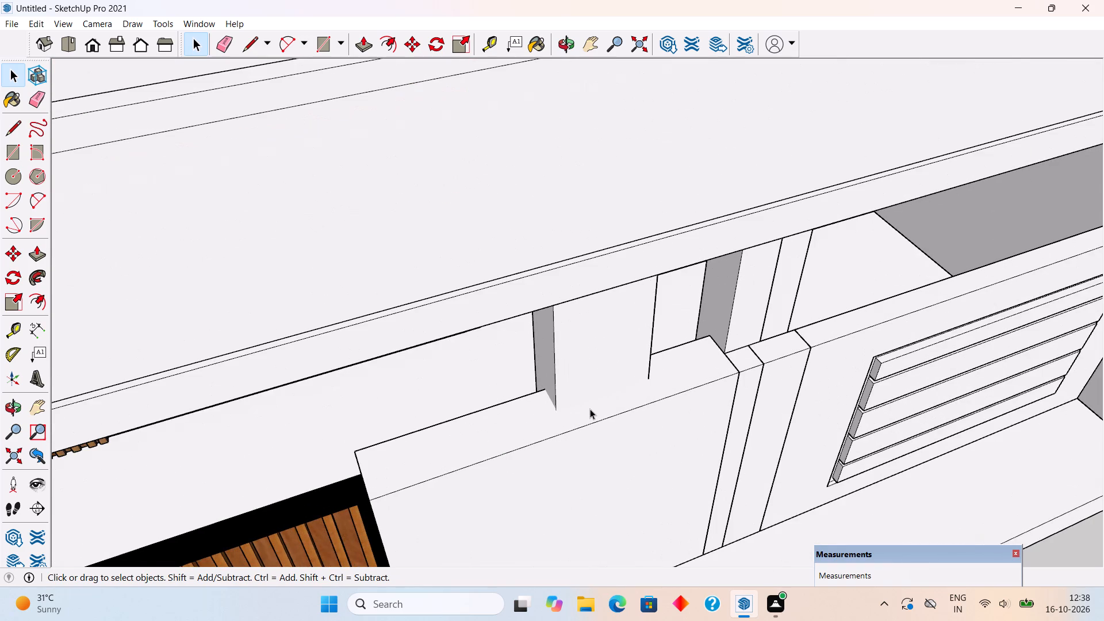
left_click(536, 427)
triple_click(536, 427)
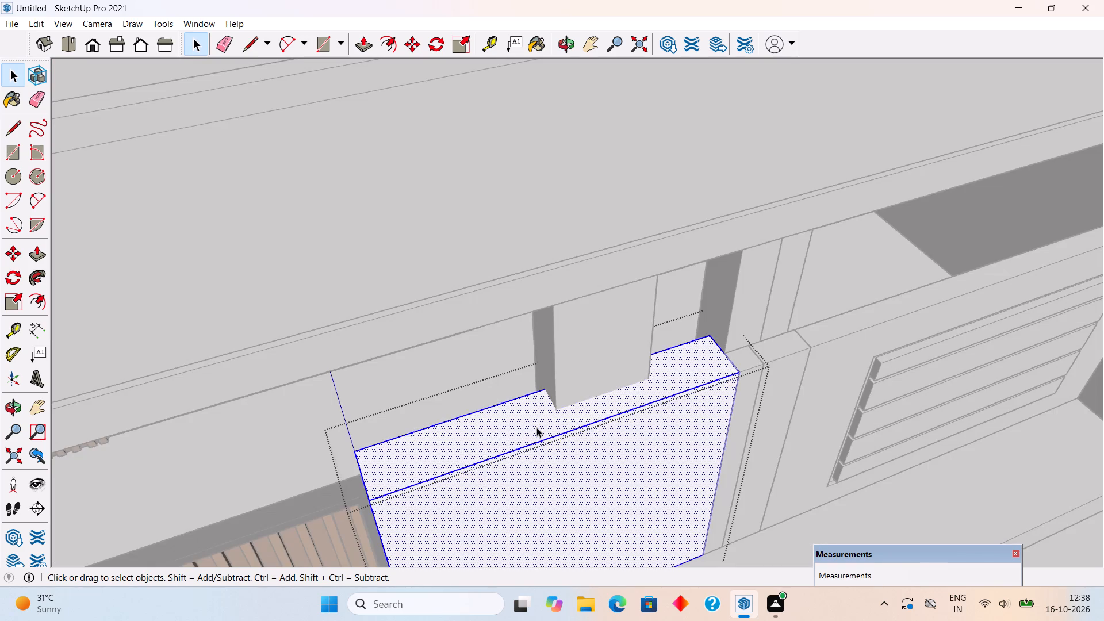
key("p")
left_click(536, 427)
type("3\"")
key("Return")
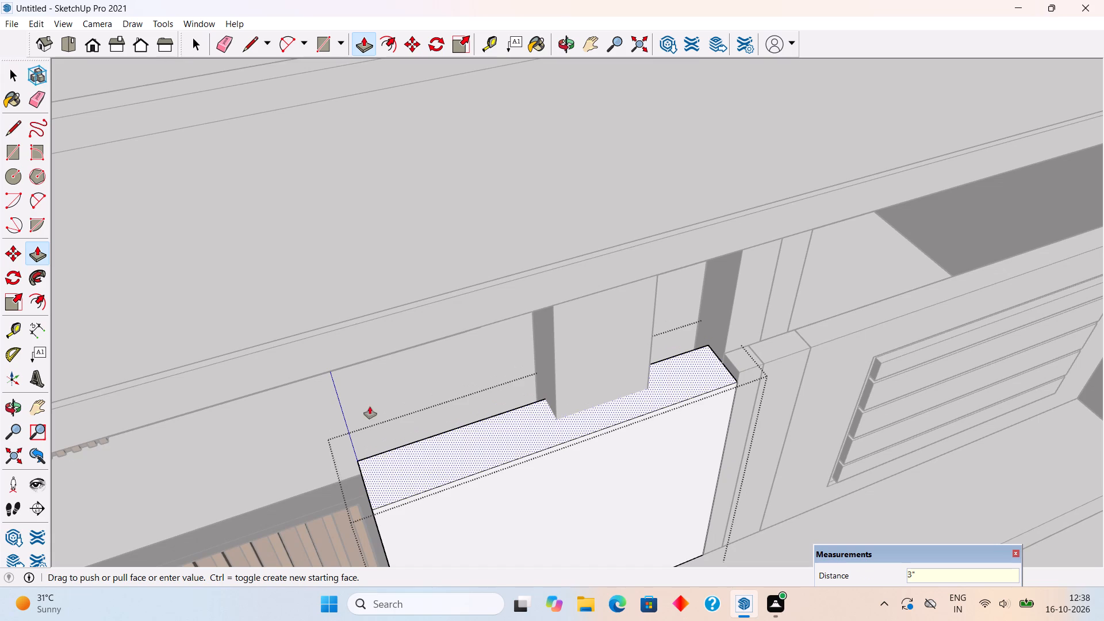
Pull the plain wall panel's top face back up 3" as a separate cap section and leave the group.
left_click(400, 465)
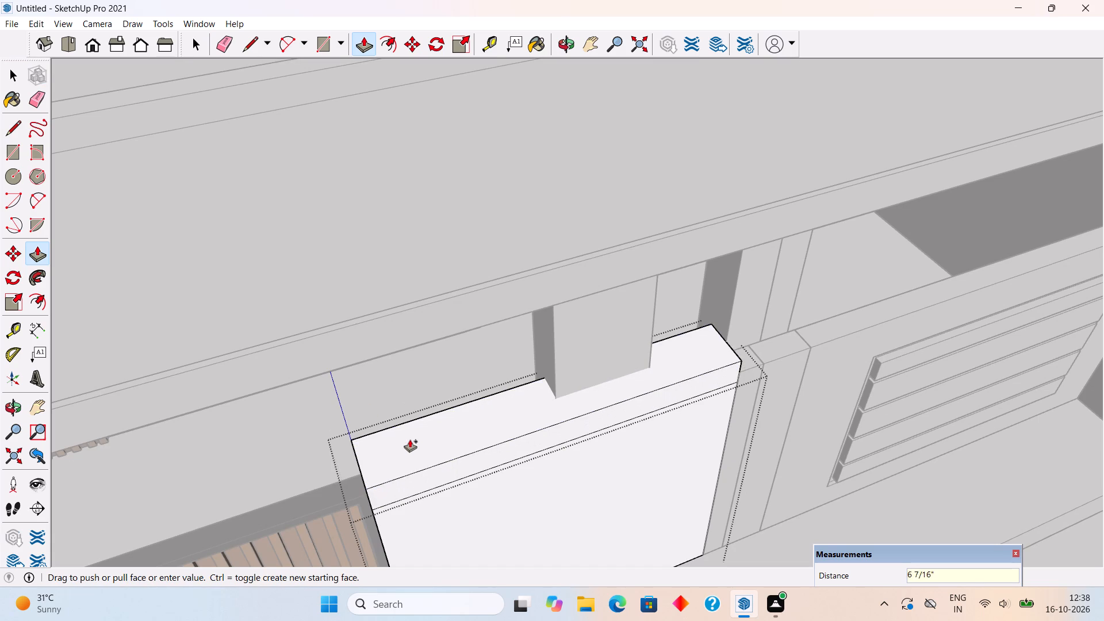
type("3\"")
key("Return")
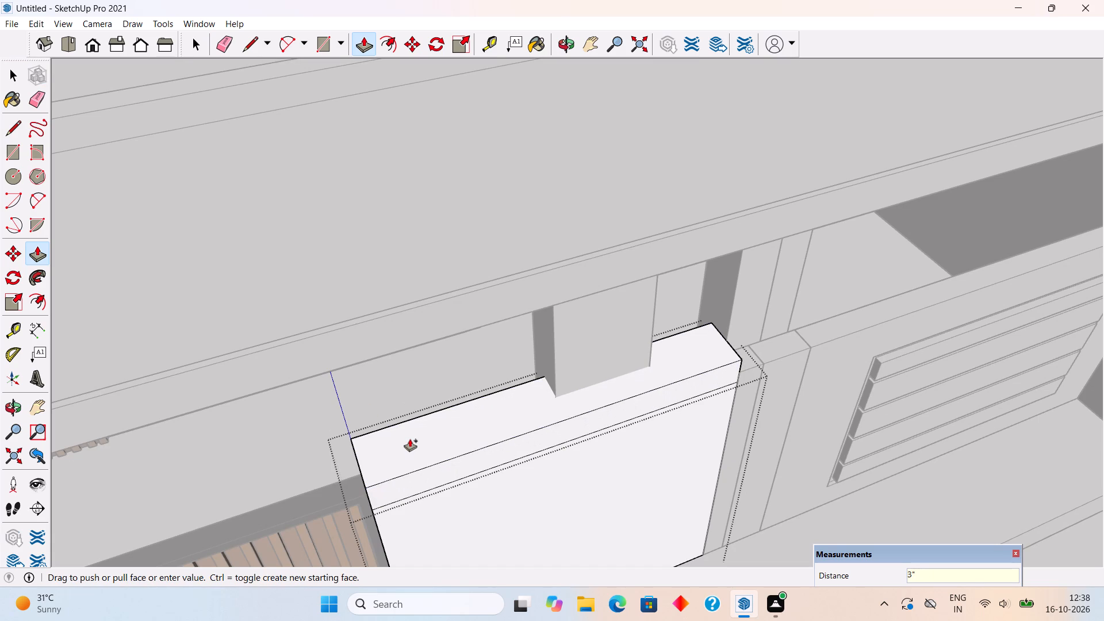
key("space")
scroll(410, 439, "down", 16)
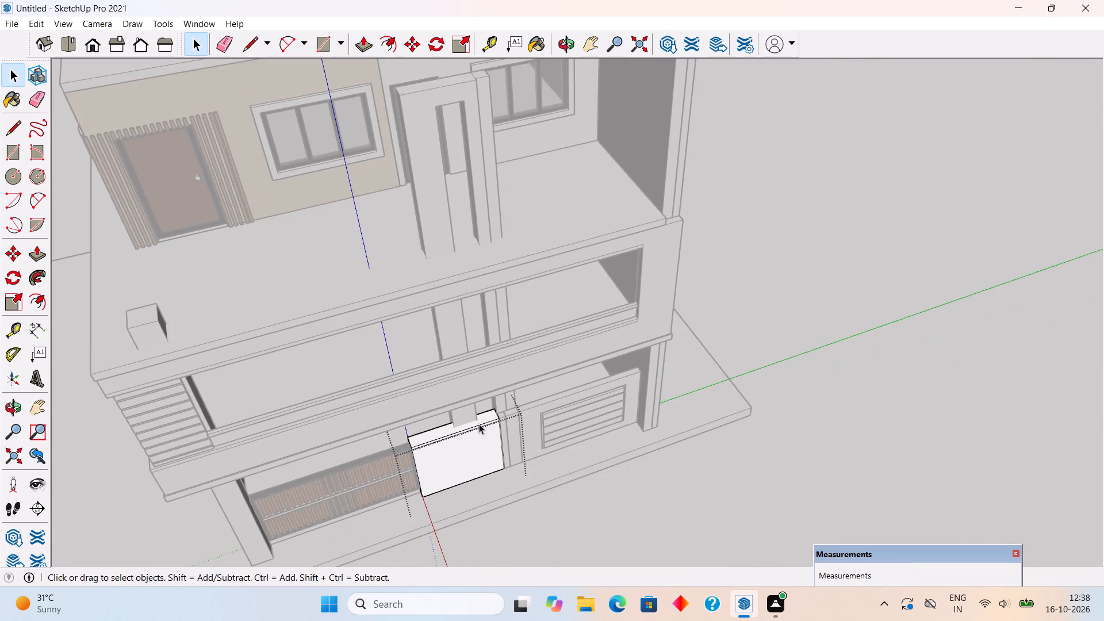
left_click(826, 401)
Open the slatted boundary wall panel at the far end of the front and push its top face down by 3".
middle_click_drag(554, 418, 639, 182)
scroll(385, 421, "up", 2)
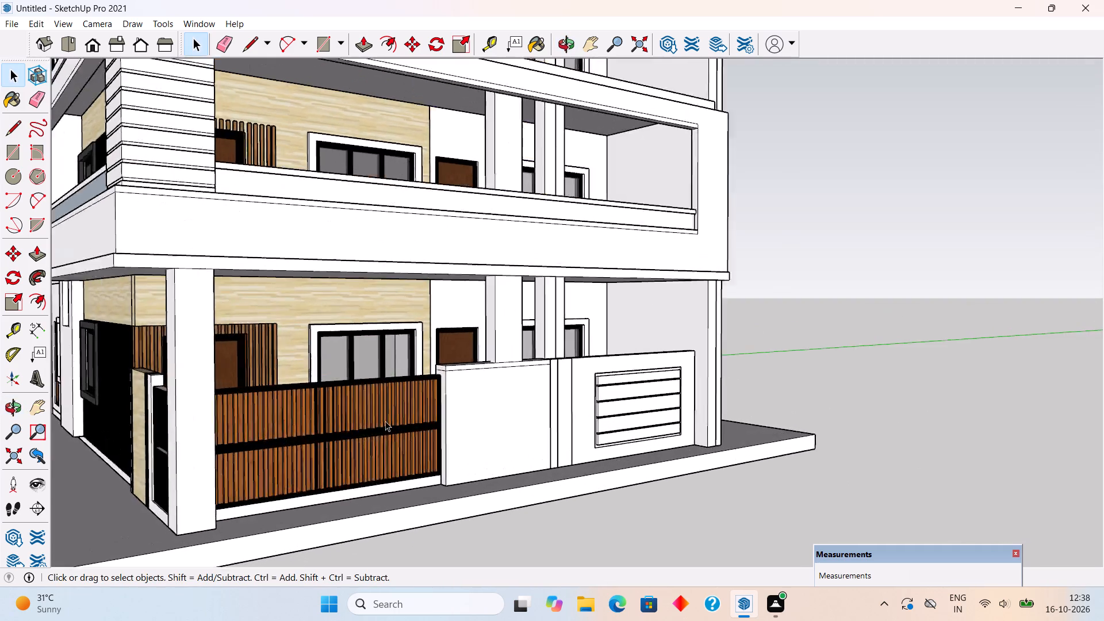
scroll(385, 421, "up", 2)
middle_click_drag(385, 421, 500, 468)
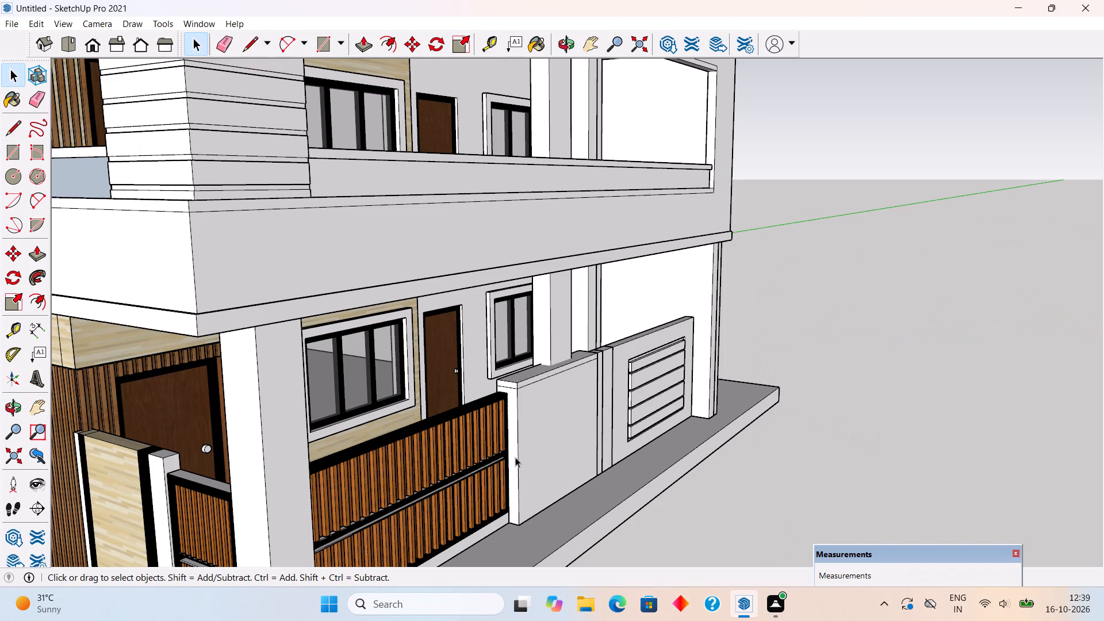
middle_click_drag(574, 351, 554, 472)
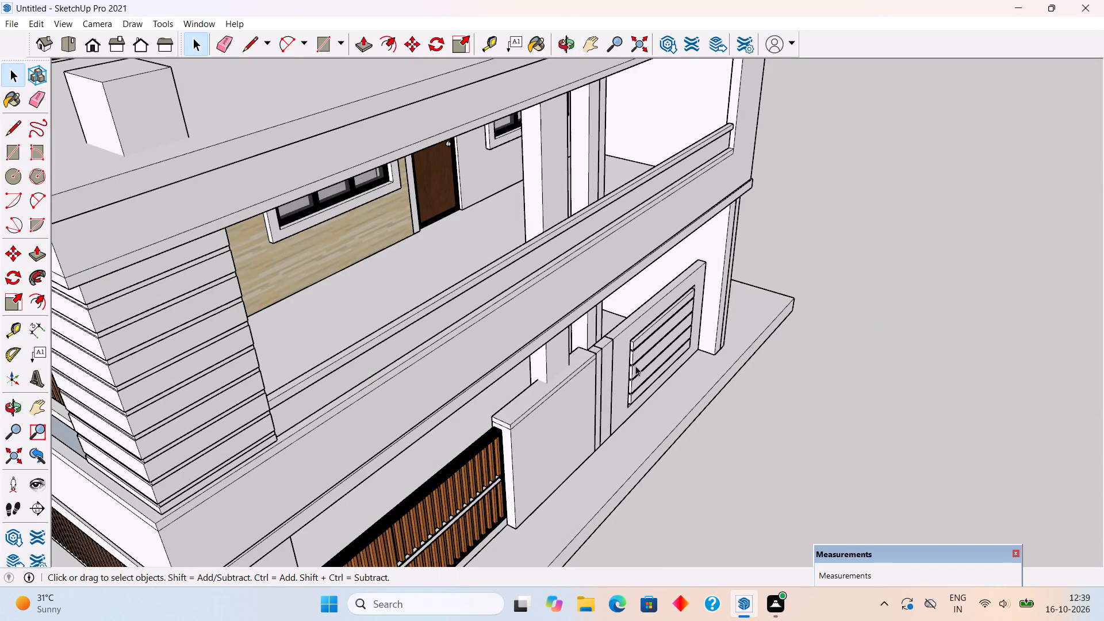
scroll(638, 320, "up", 10)
triple_click(628, 320)
scroll(628, 321, "up", 3)
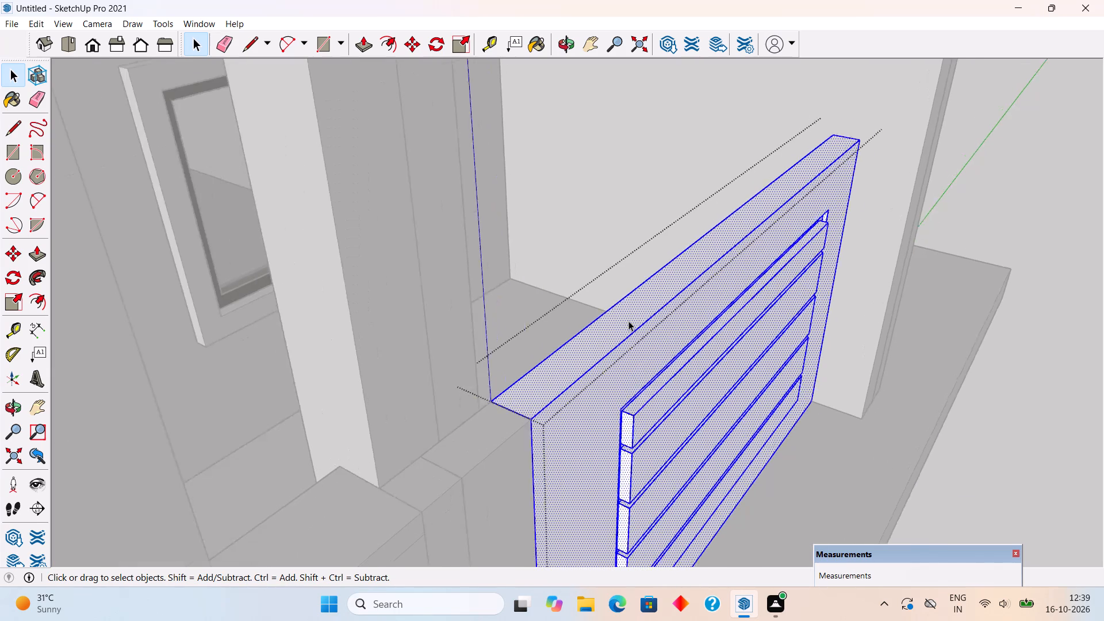
scroll(628, 321, "up", 2)
left_click(628, 321)
key("p")
left_click(628, 321)
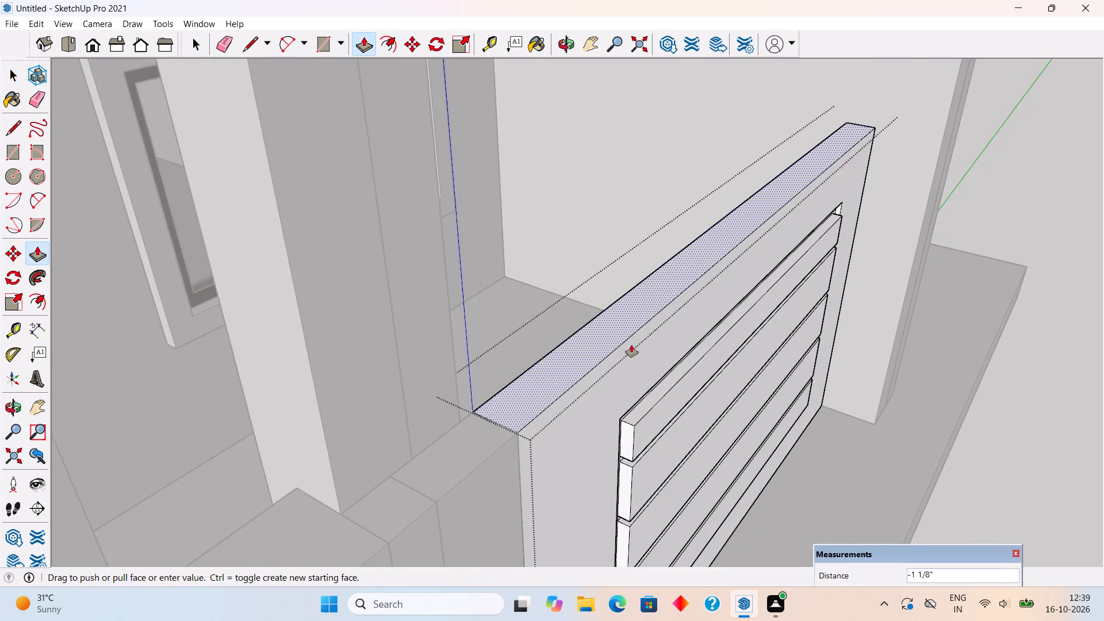
type("3\"")
key("Return")
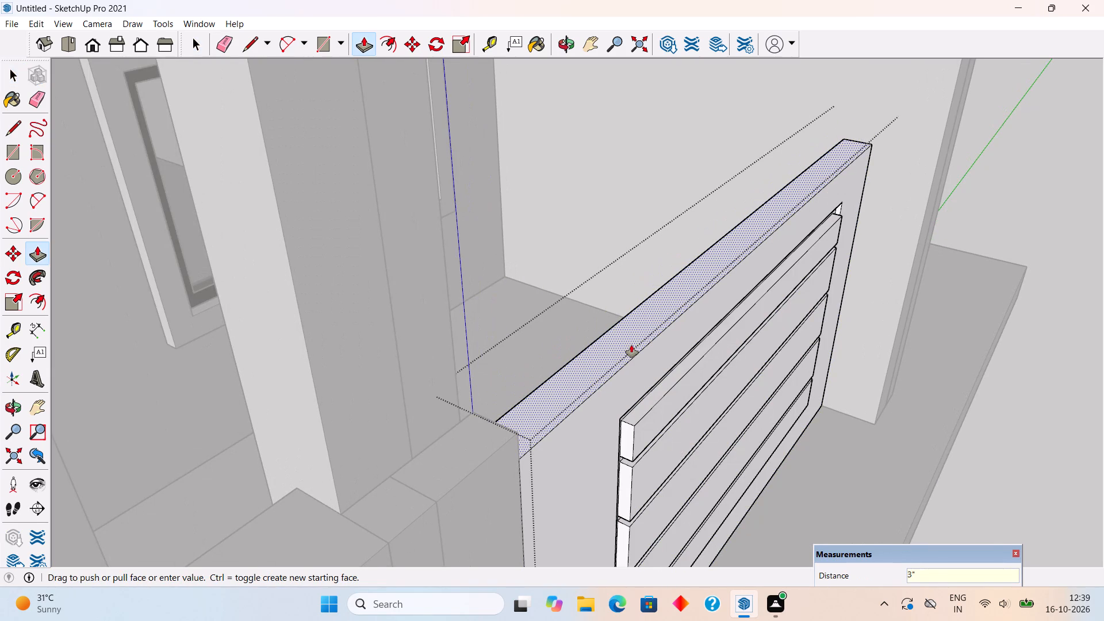
Pull the slatted panel's top face back up 3" as a separate cap section and leave the group.
left_click(631, 345)
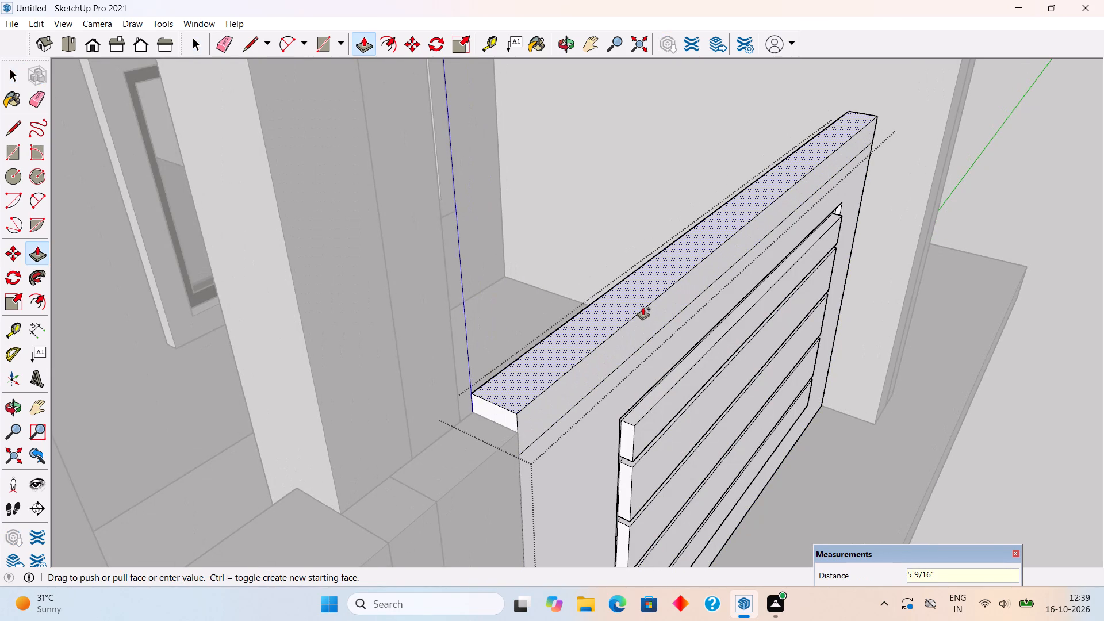
type("3\"")
key("Return")
key("space")
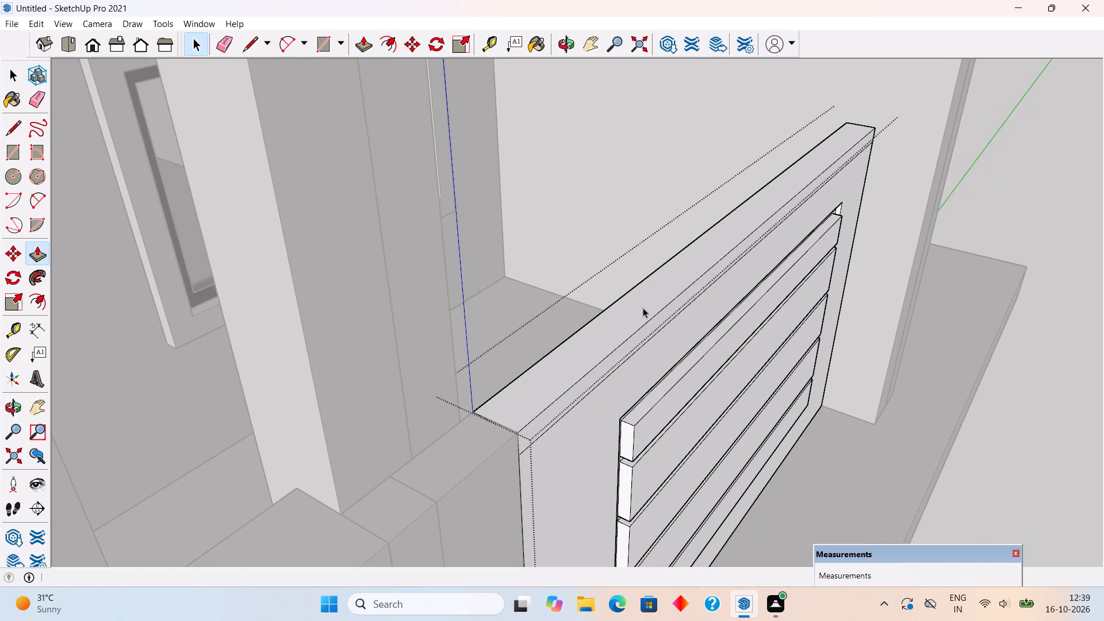
scroll(643, 308, "down", 12)
left_click(877, 400)
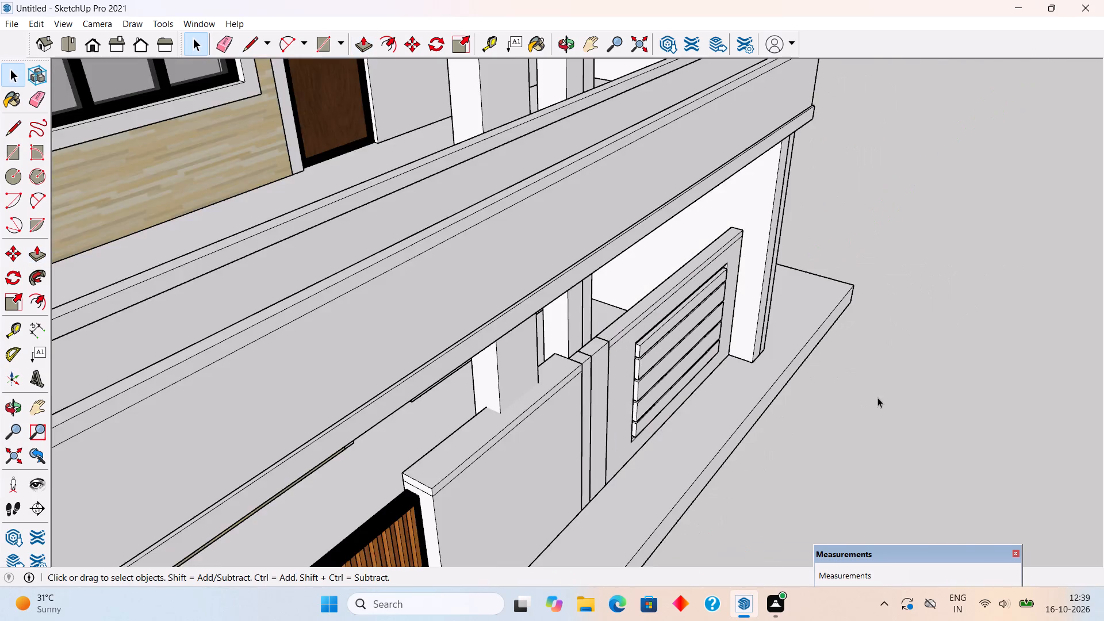
Examine the complete building from the front, side and corner, including the capped boundary walls and gates.
scroll(697, 351, "down", 4)
scroll(621, 354, "up", 1)
scroll(615, 350, "down", 14)
scroll(533, 438, "up", 1)
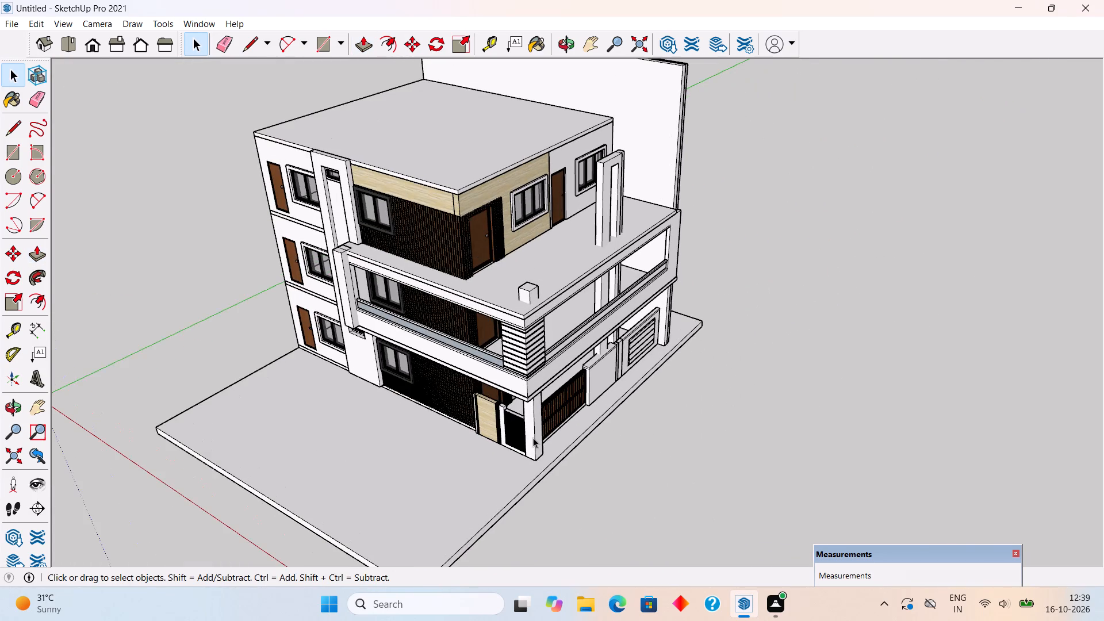
middle_click_drag(535, 417, 356, 171)
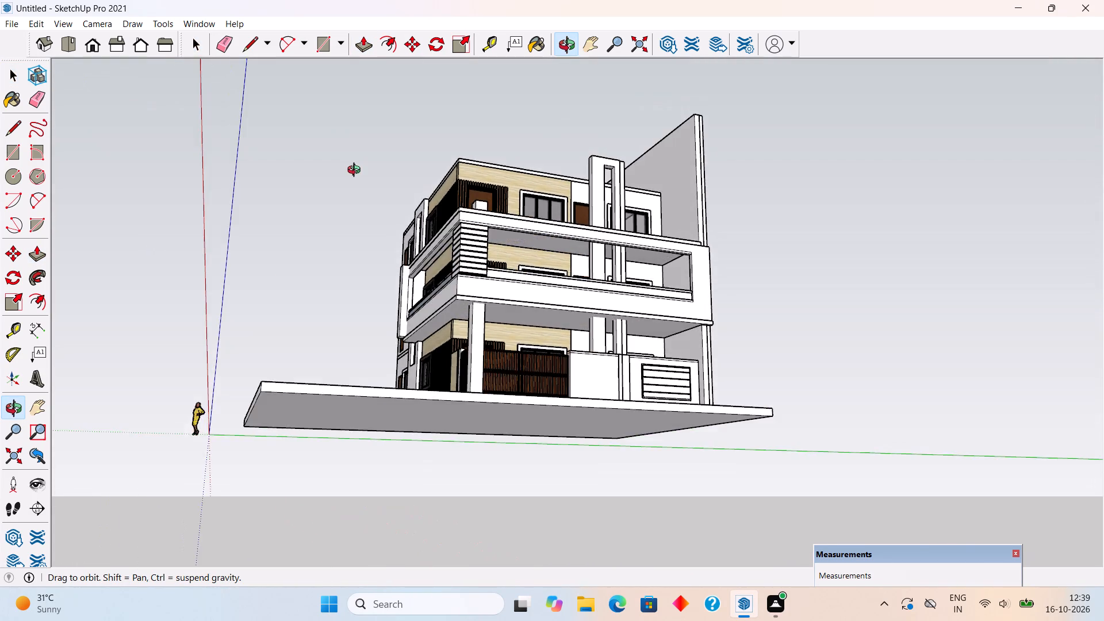
middle_click_drag(356, 171, 222, 218)
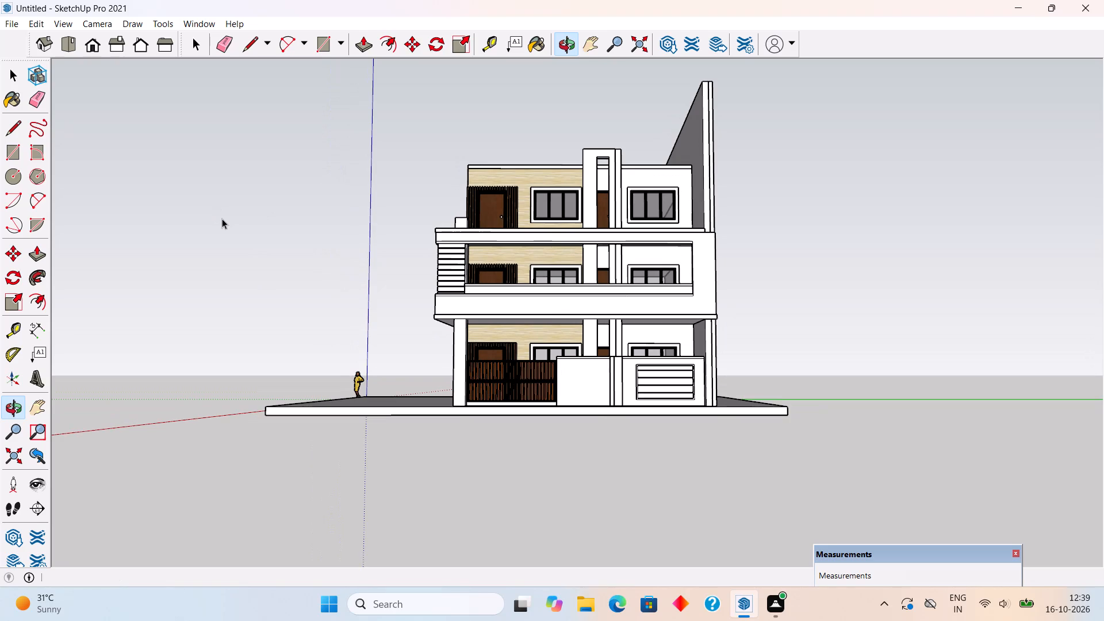
middle_click_drag(226, 230, 593, 331)
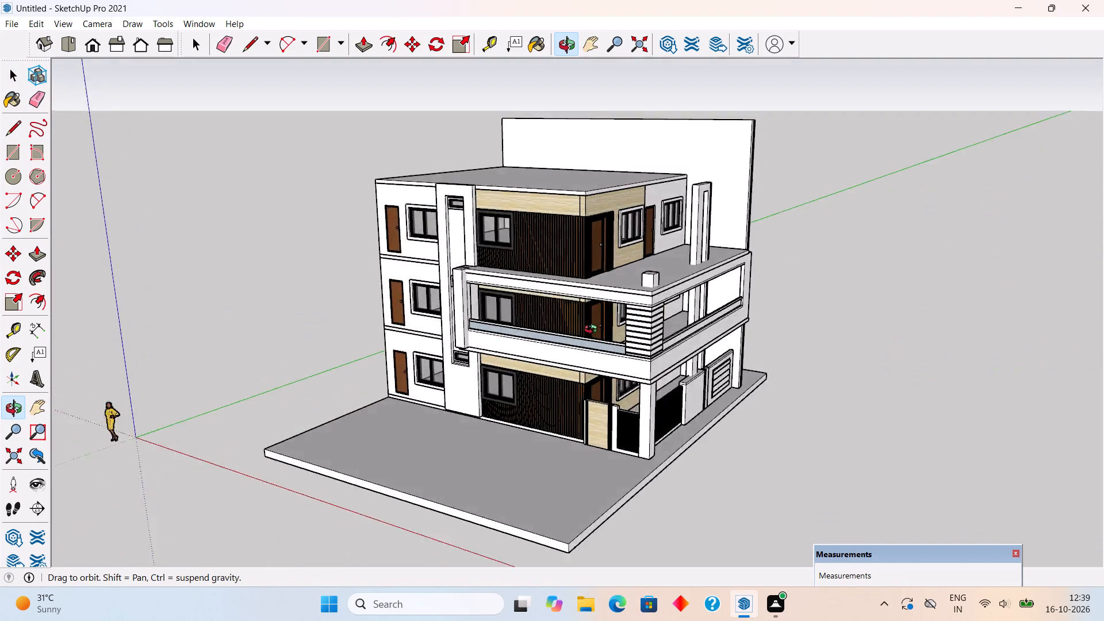
middle_click_drag(593, 331, 752, 262)
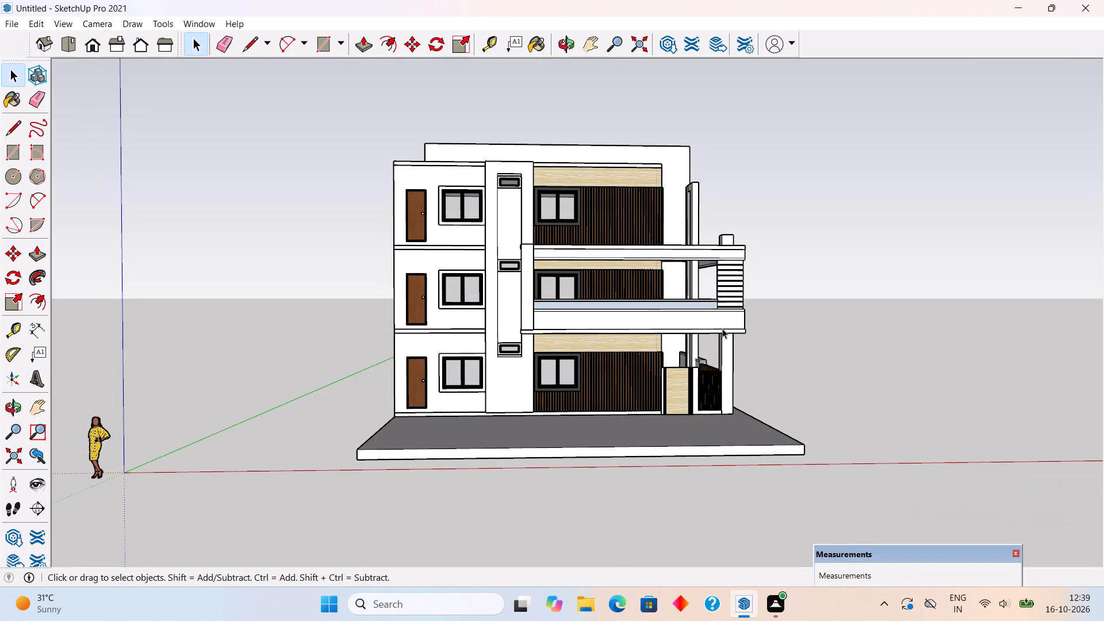
middle_click_drag(690, 326, 370, 328)
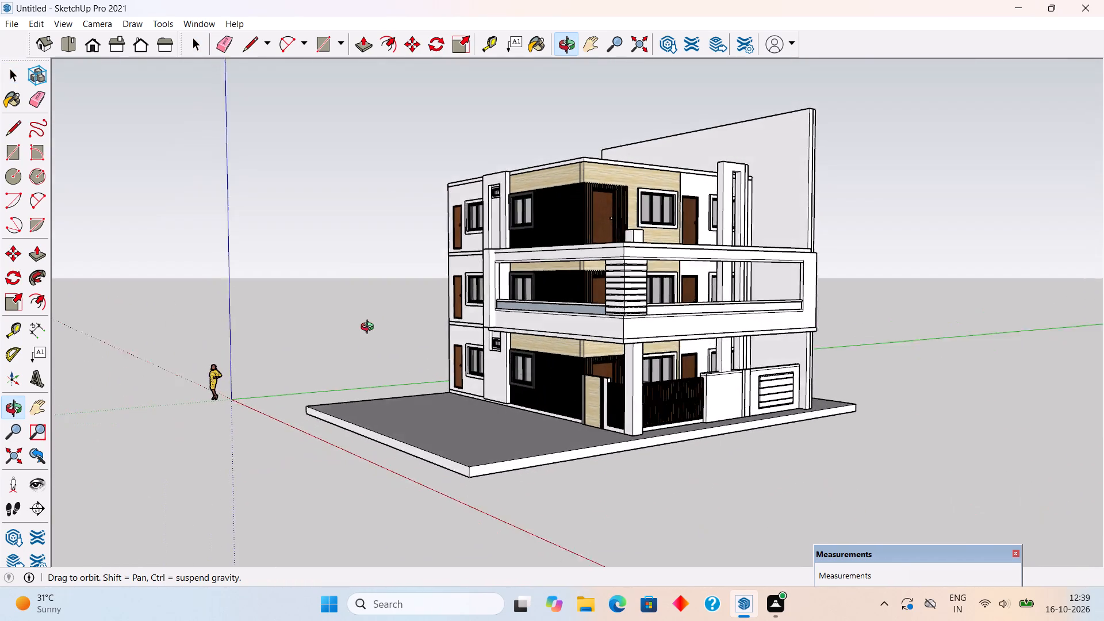
middle_click_drag(370, 328, 319, 338)
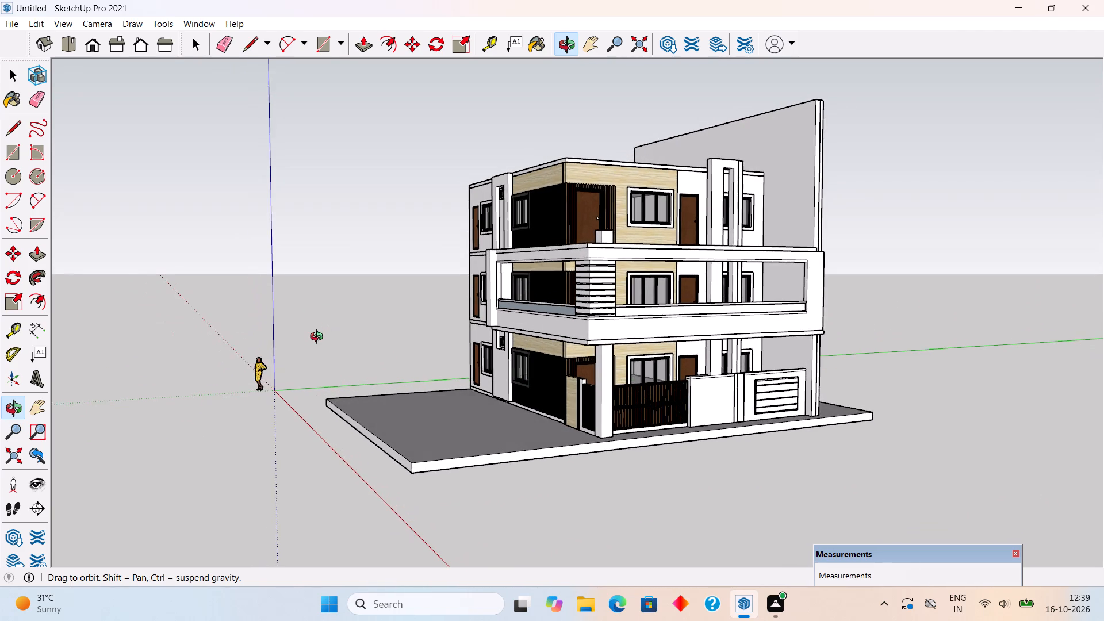
middle_click_drag(319, 338, 305, 325)
scroll(305, 325, "up", 1)
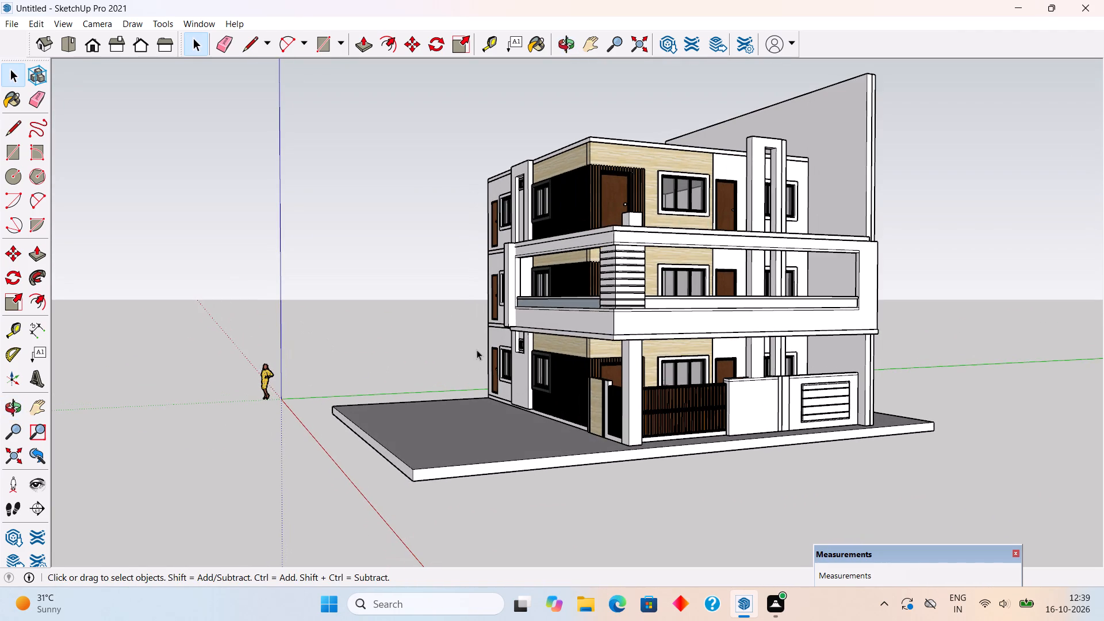
scroll(517, 123, "up", 3)
scroll(553, 162, "down", 1)
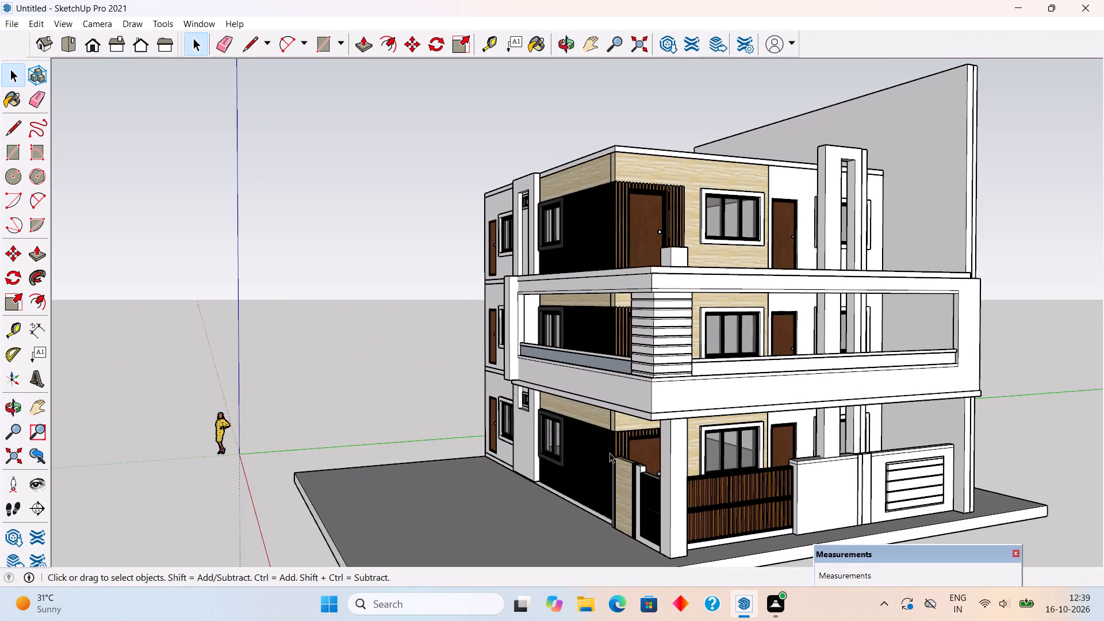
middle_click_drag(611, 453, 696, 415)
scroll(696, 415, "up", 1)
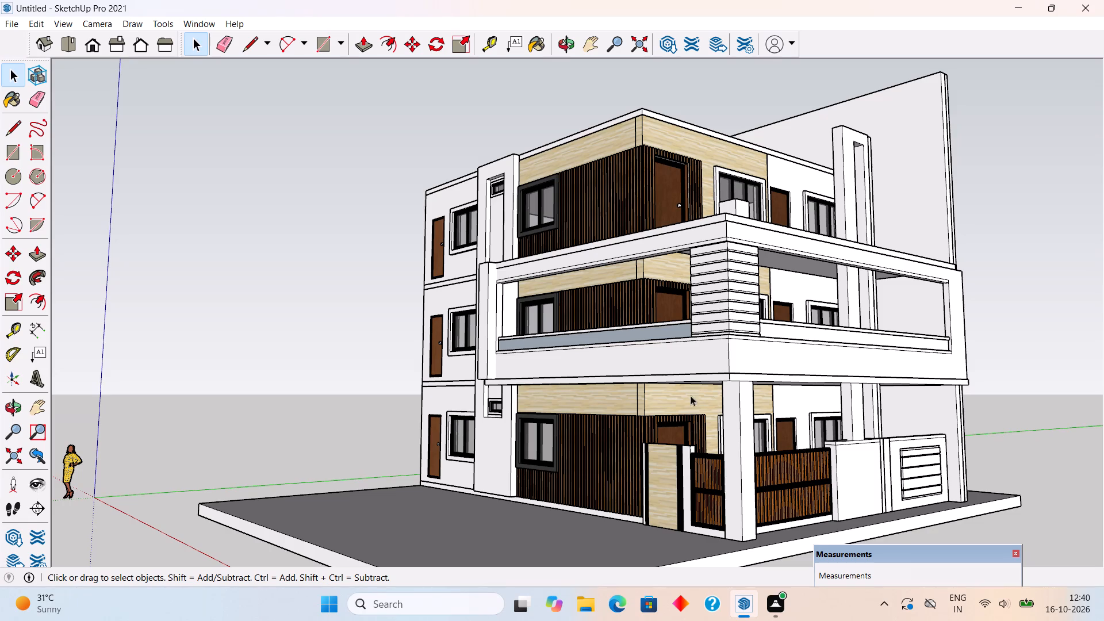
Open the square pillar at the inner end of the first-floor side balcony and inspect how it meets the balcony beams, leaving the group.
middle_click_drag(601, 284, 787, 511)
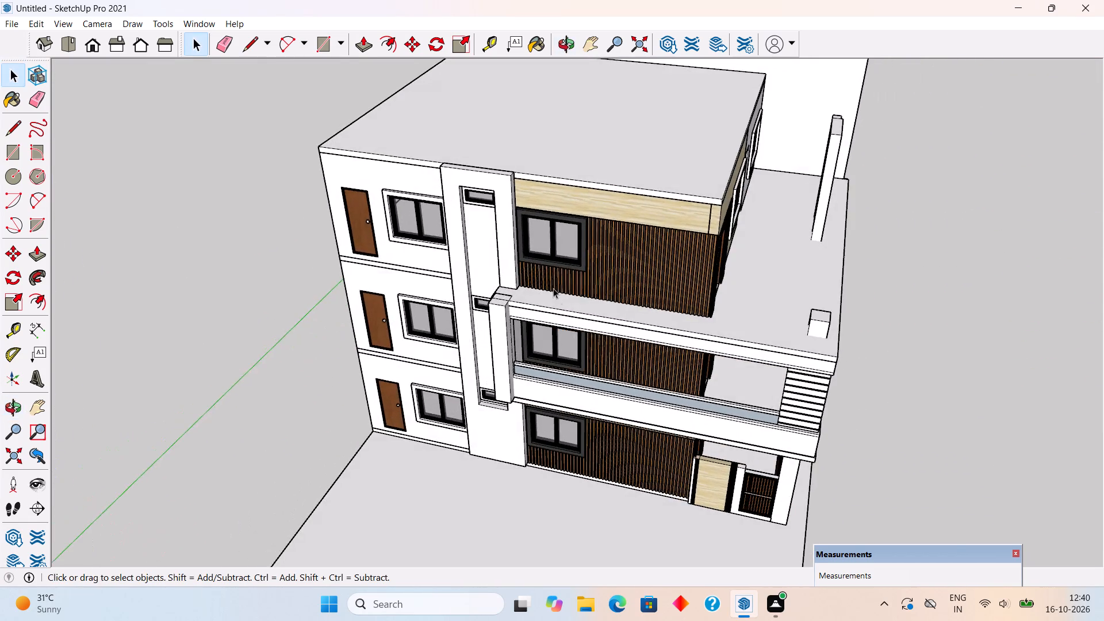
scroll(553, 287, "up", 13)
middle_click_drag(502, 296, 476, 348)
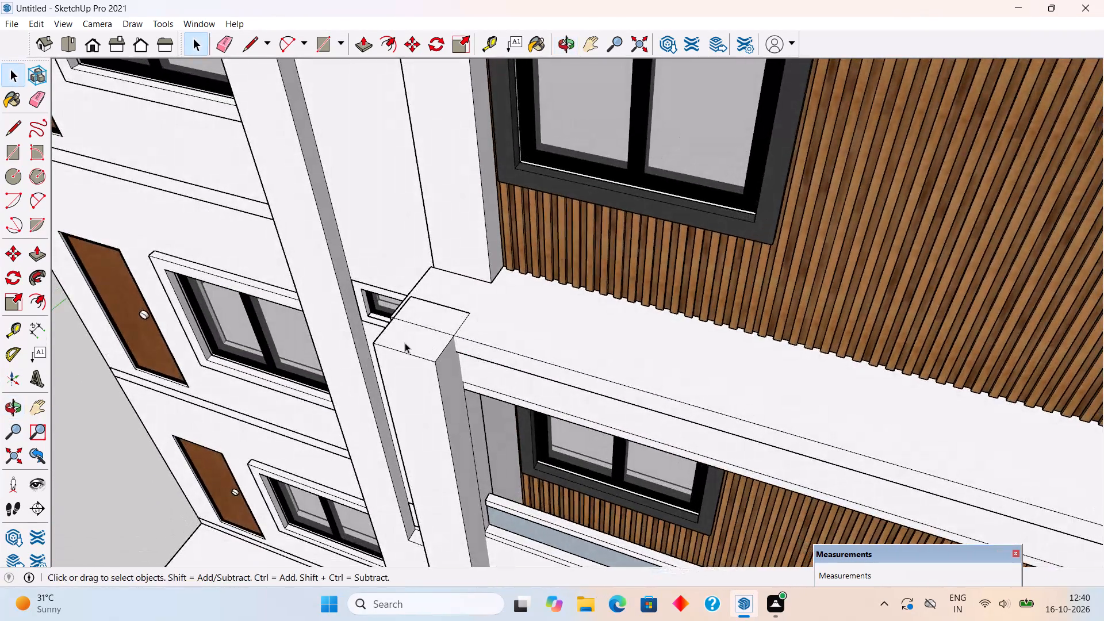
scroll(404, 341, "up", 4)
left_click(421, 339)
triple_click(428, 336)
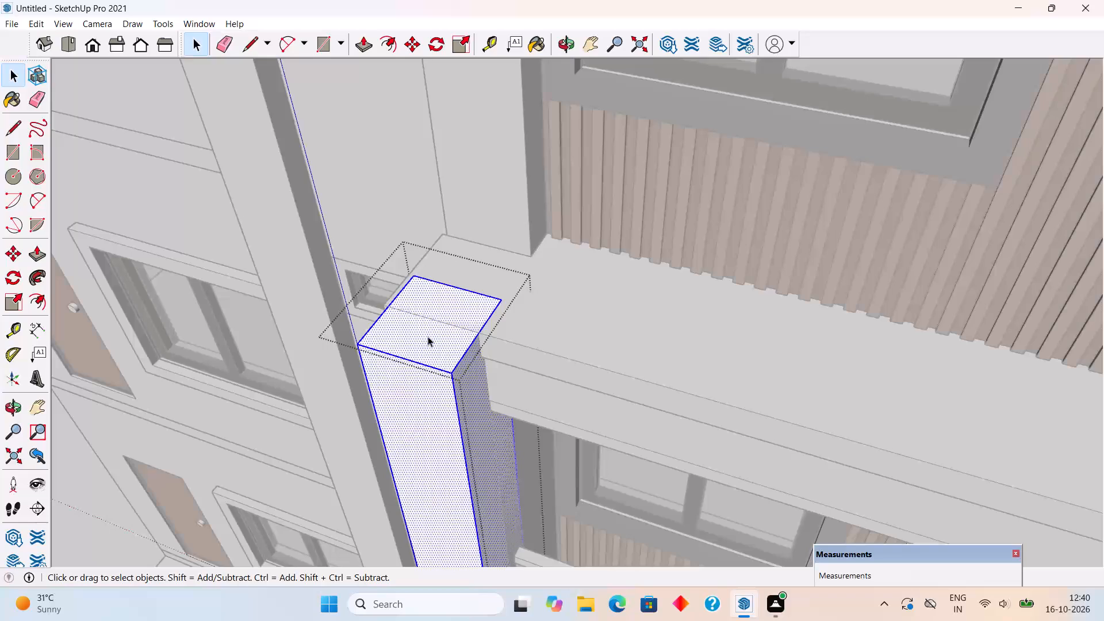
scroll(428, 336, "down", 3)
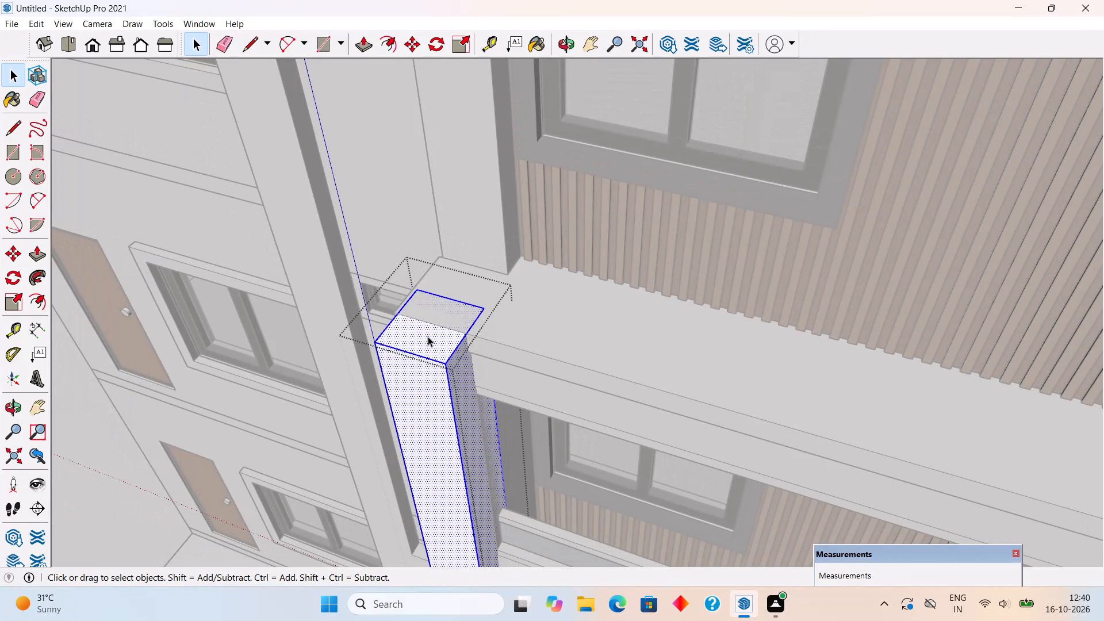
middle_click_drag(435, 352, 481, 383)
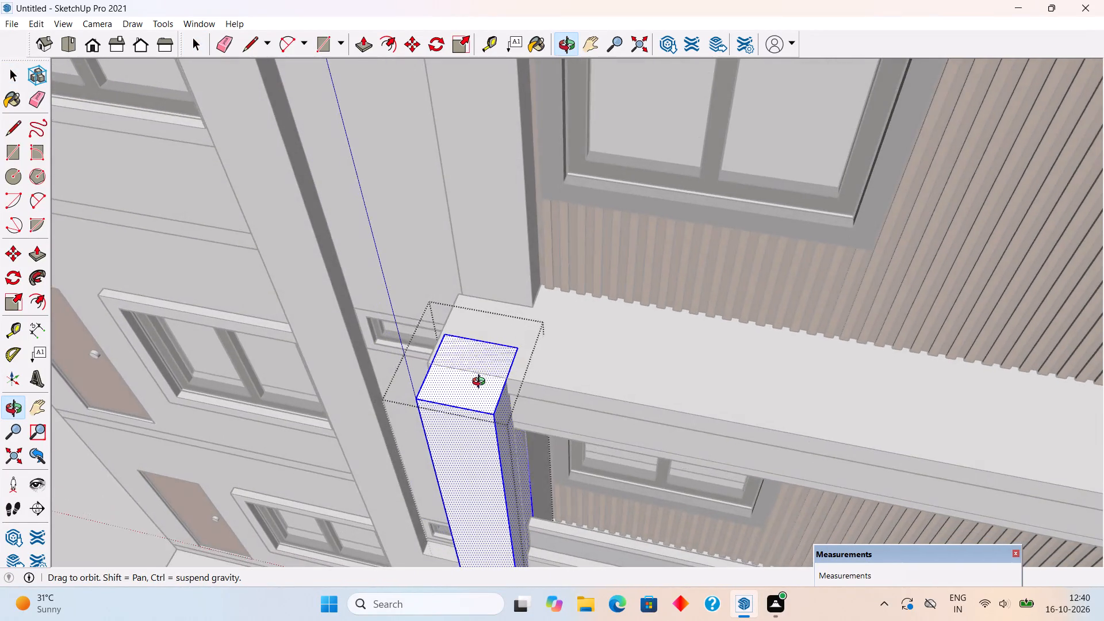
middle_click_drag(481, 383, 488, 394)
scroll(536, 393, "down", 3)
middle_click_drag(559, 463, 490, 432)
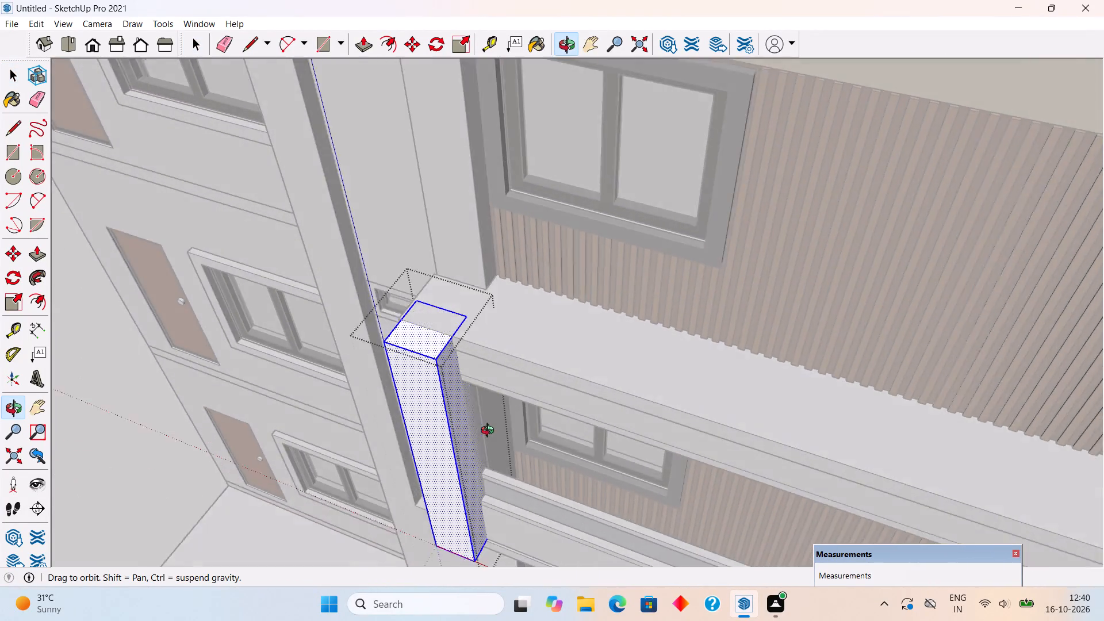
middle_click_drag(490, 432, 470, 394)
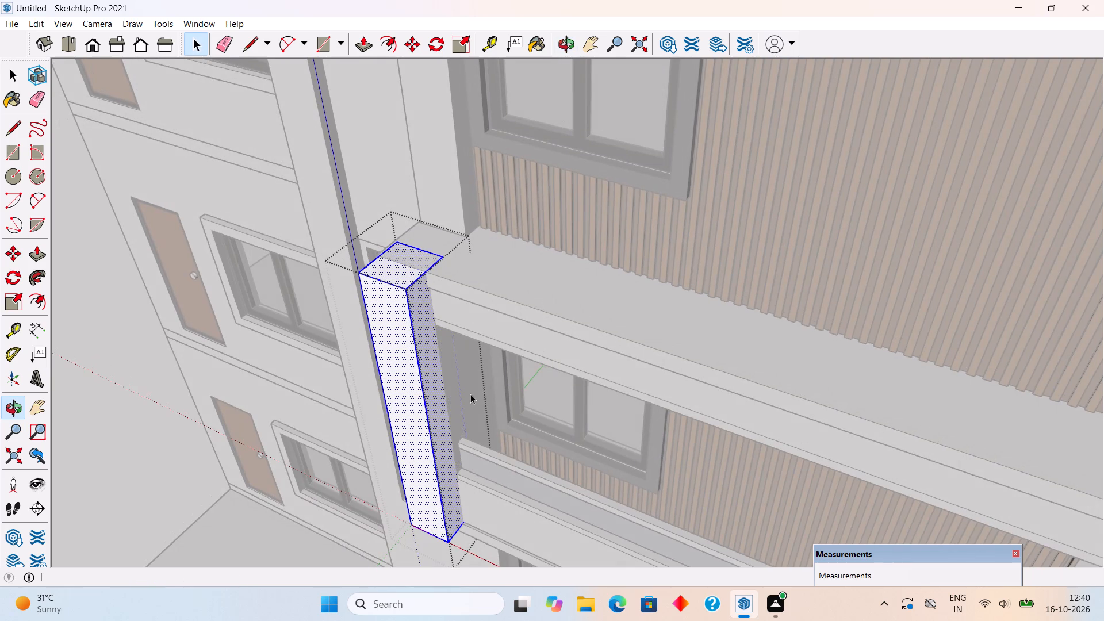
scroll(466, 394, "up", 2)
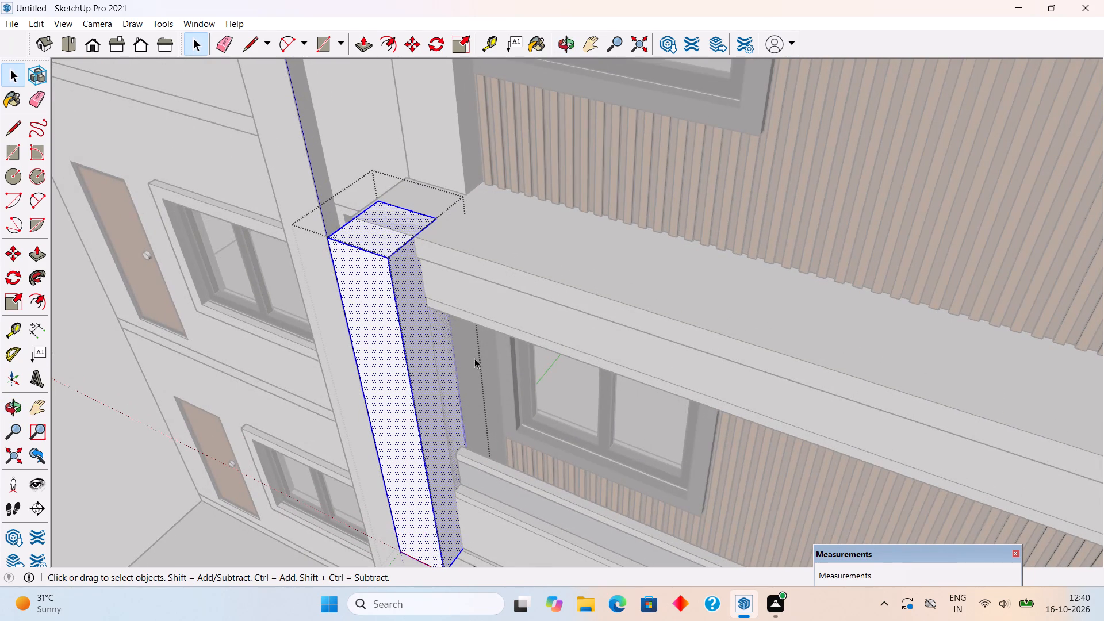
middle_click_drag(398, 320, 838, 235)
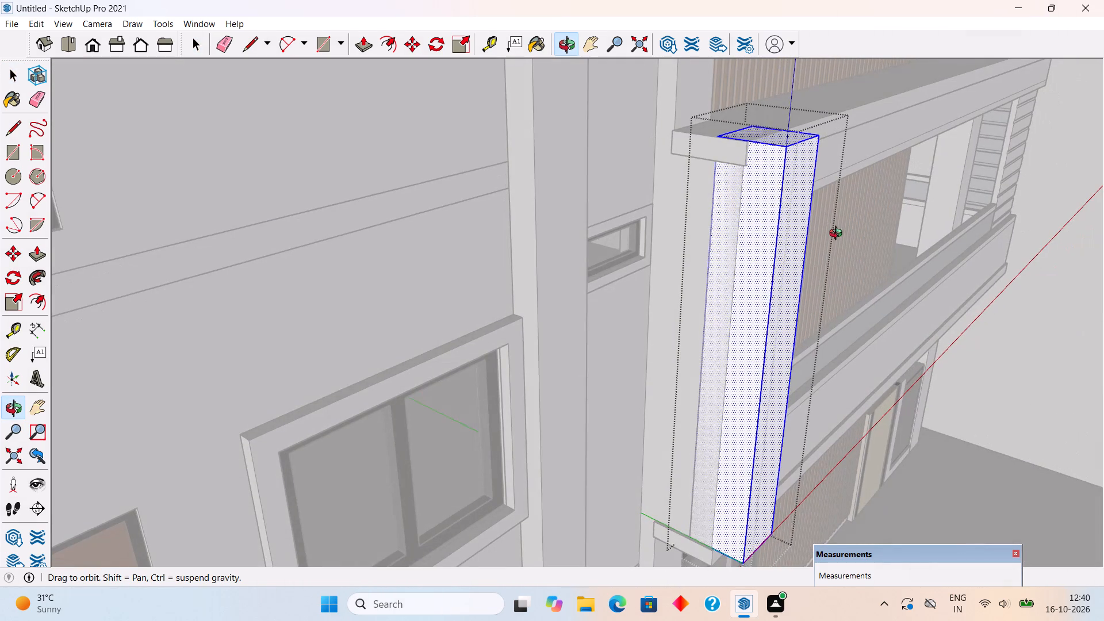
middle_click_drag(838, 235, 844, 237)
scroll(852, 224, "down", 3)
middle_click_drag(766, 340, 315, 324)
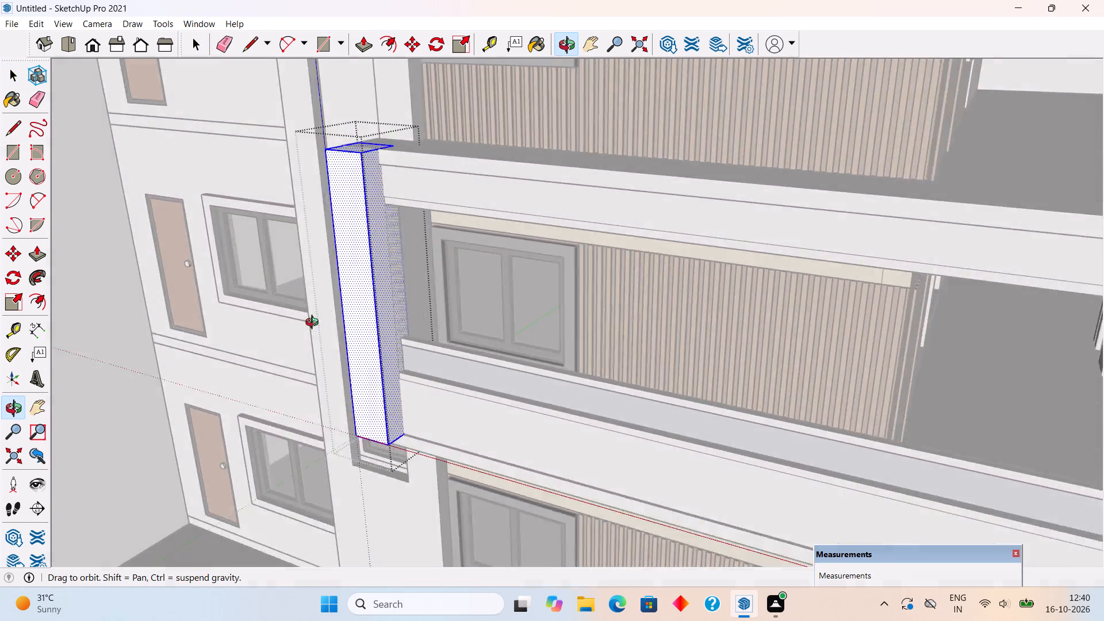
middle_click_drag(315, 324, 314, 389)
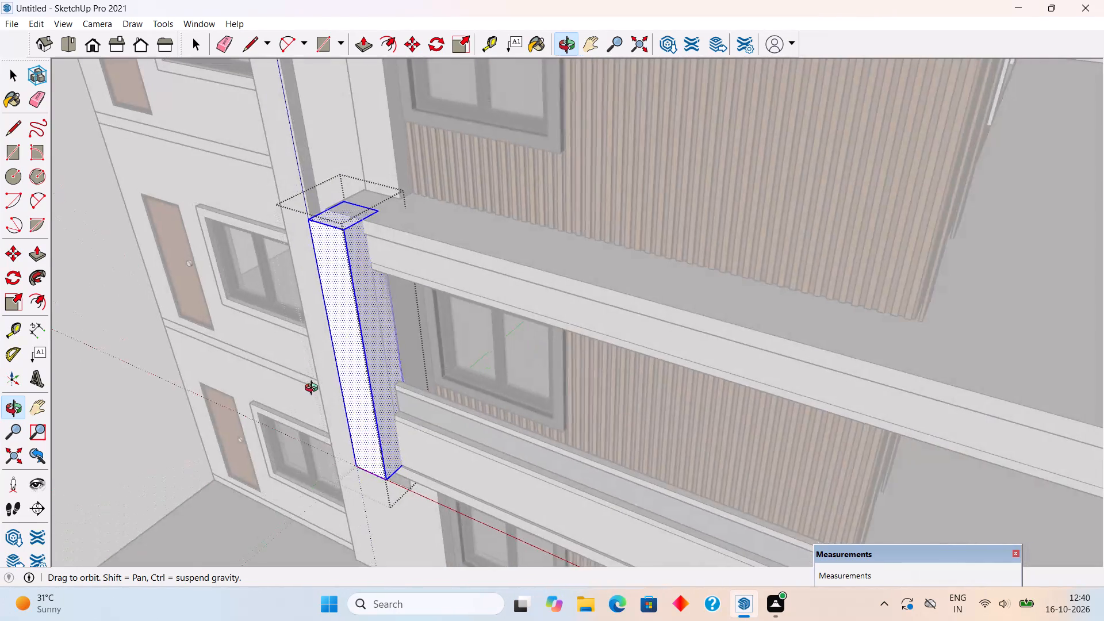
middle_click_drag(314, 389, 319, 386)
left_click(400, 160)
Open the tall vertical wall frame behind the balcony pillar, inspect where the two meet, and leave the group.
triple_click(425, 339)
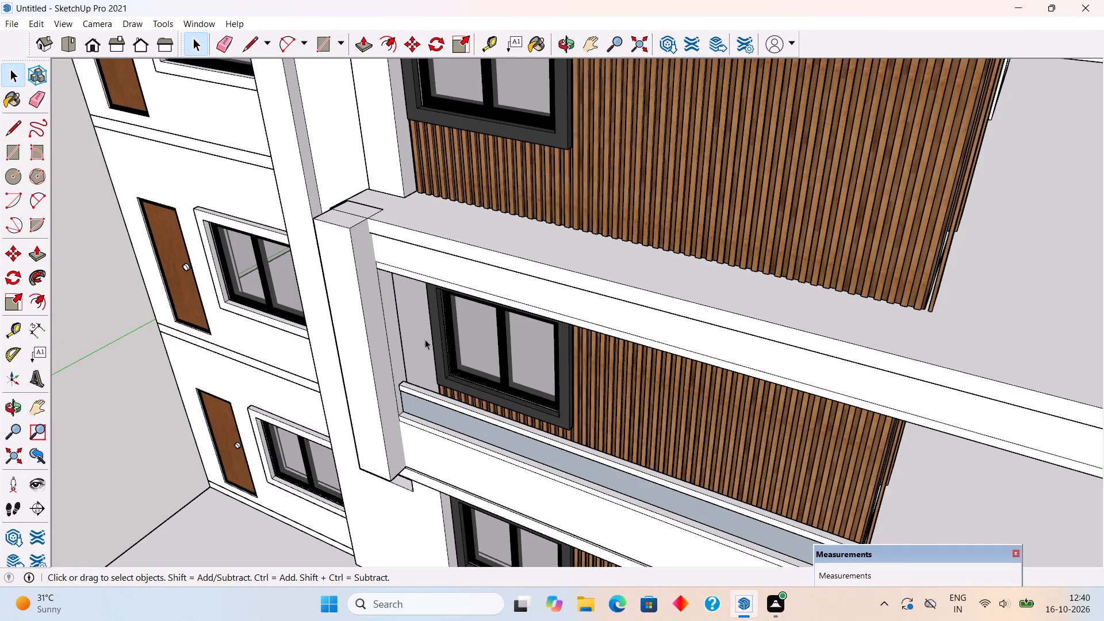
middle_click_drag(374, 342, 702, 287)
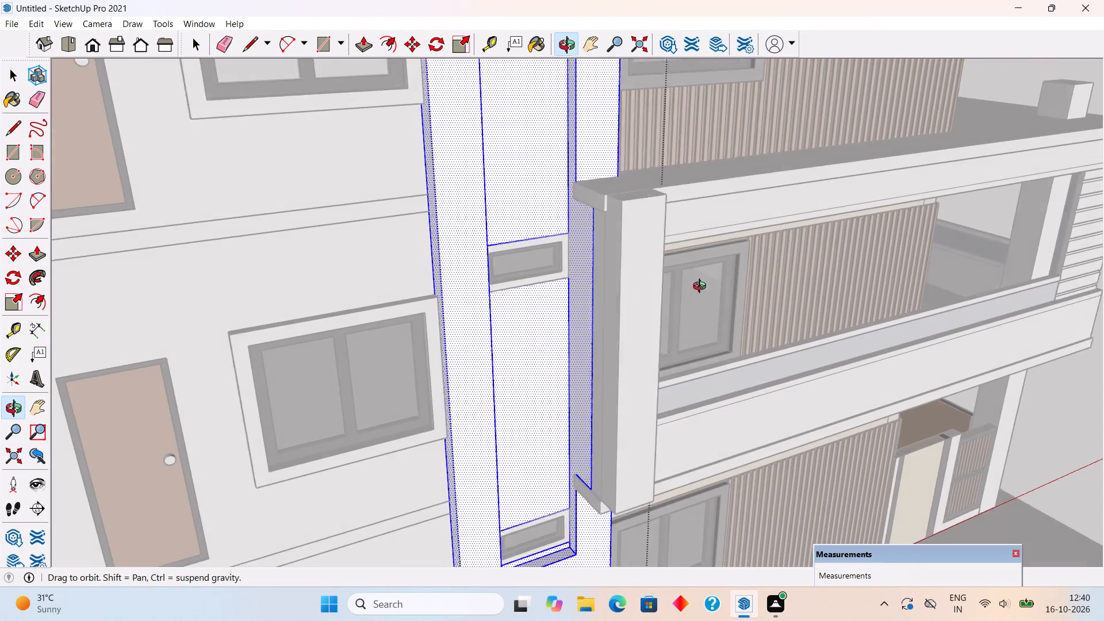
middle_click_drag(702, 287, 718, 277)
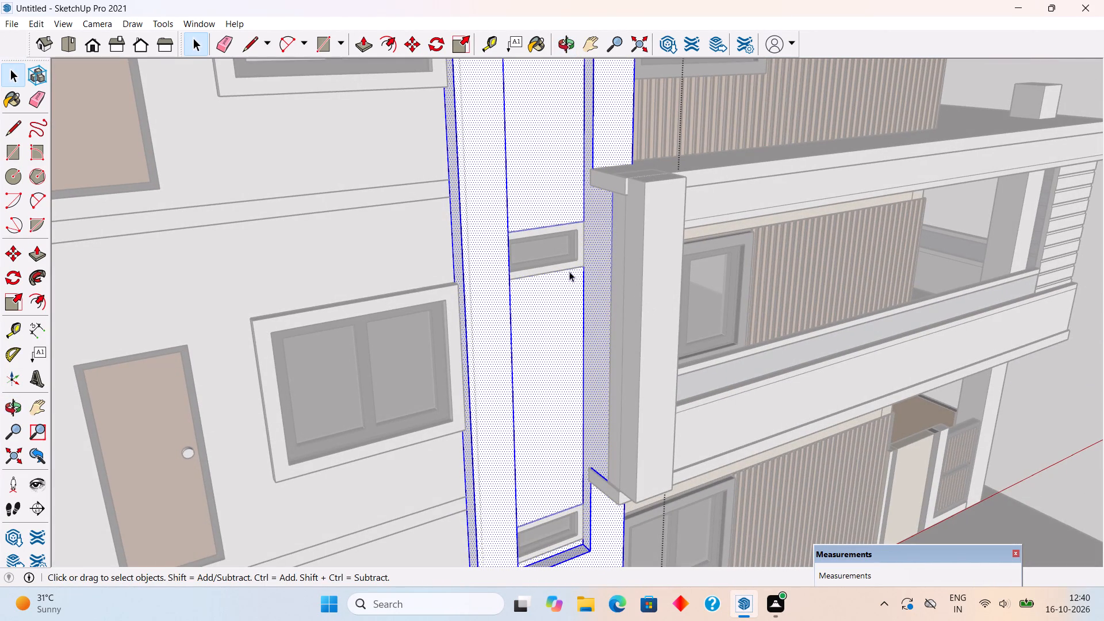
middle_click_drag(605, 304, 676, 309)
scroll(677, 309, "up", 2)
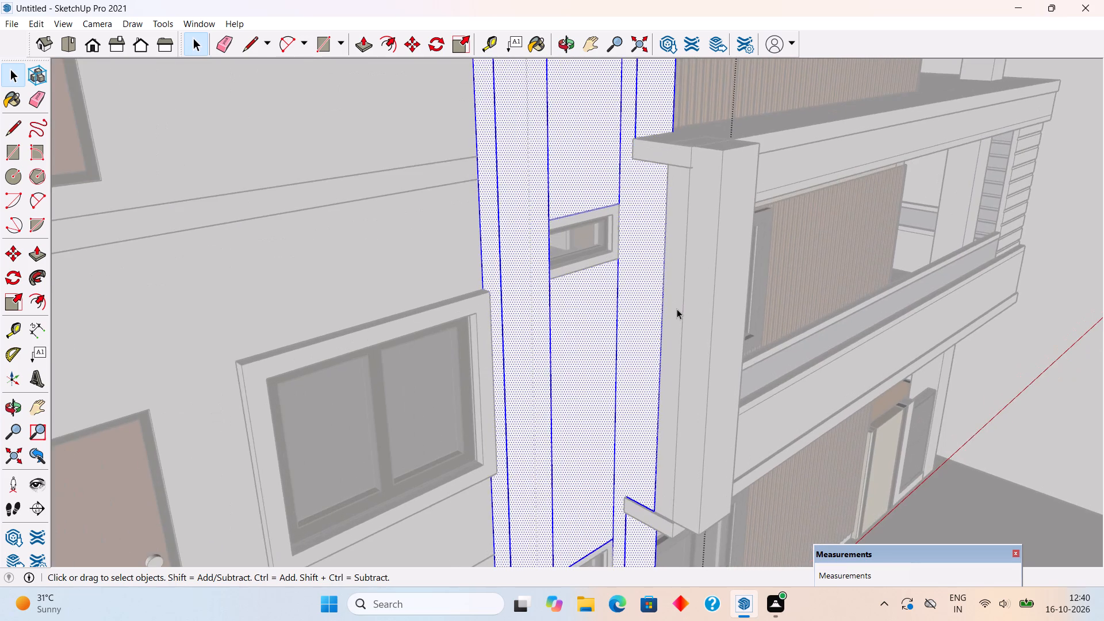
scroll(677, 309, "down", 2)
left_click(1008, 369)
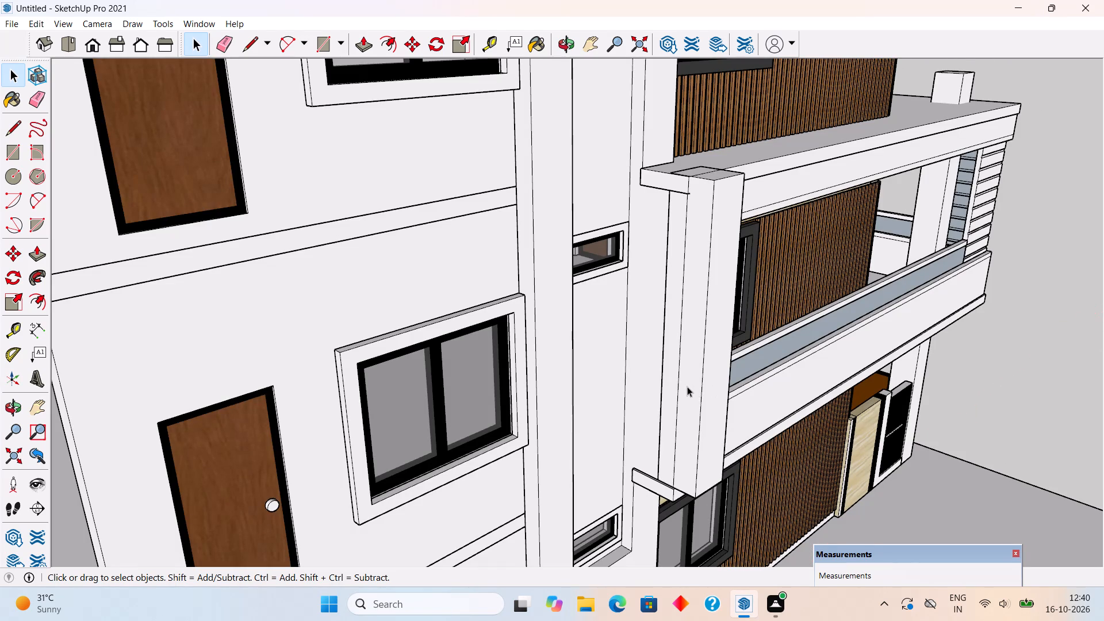
Place a vertical guide line from the tall wall frame's inner edge to the adjoining end of the side balcony.
key("t")
left_click(624, 378)
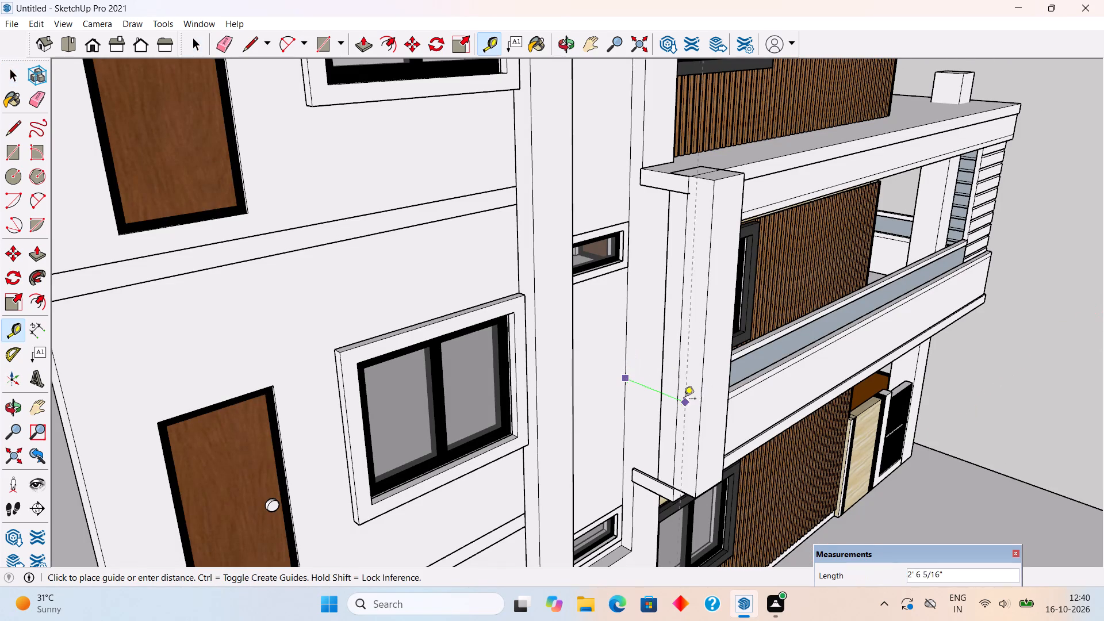
left_click(663, 401)
key("space")
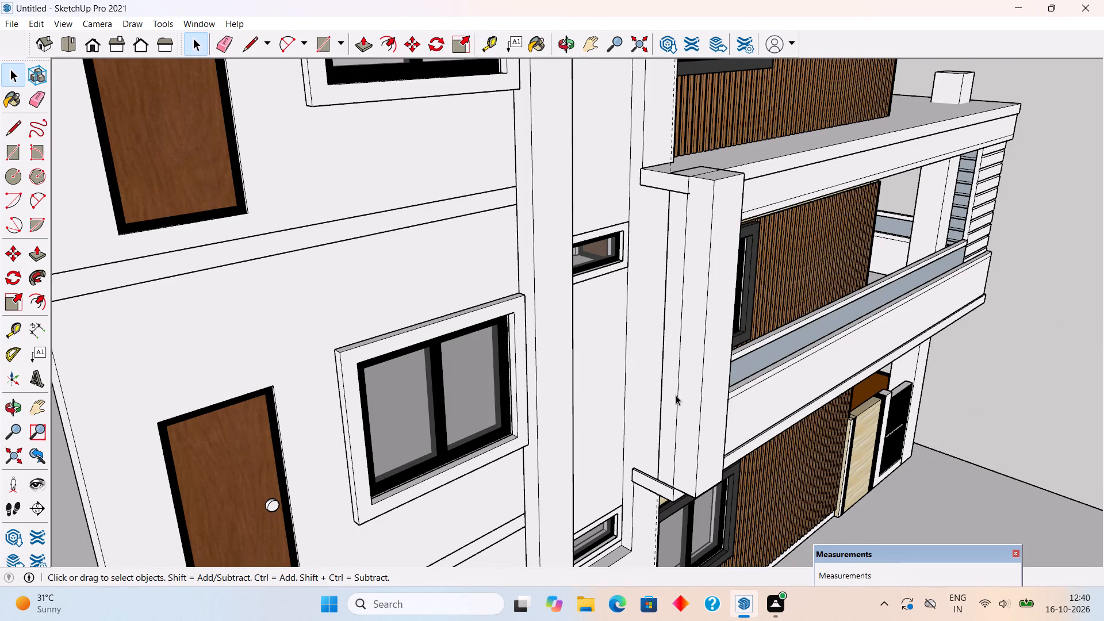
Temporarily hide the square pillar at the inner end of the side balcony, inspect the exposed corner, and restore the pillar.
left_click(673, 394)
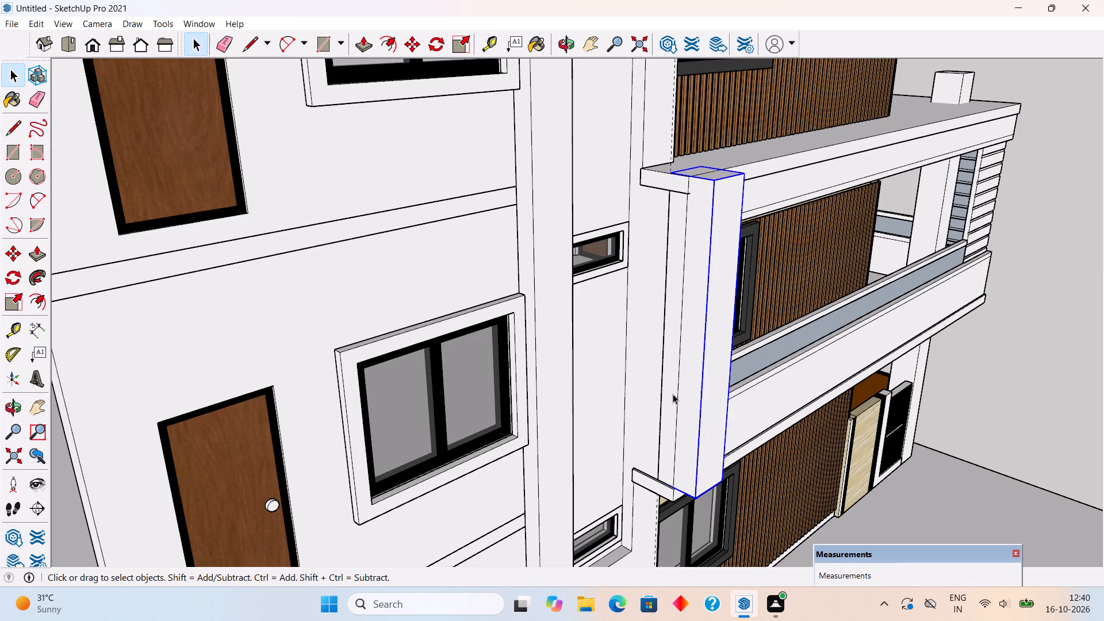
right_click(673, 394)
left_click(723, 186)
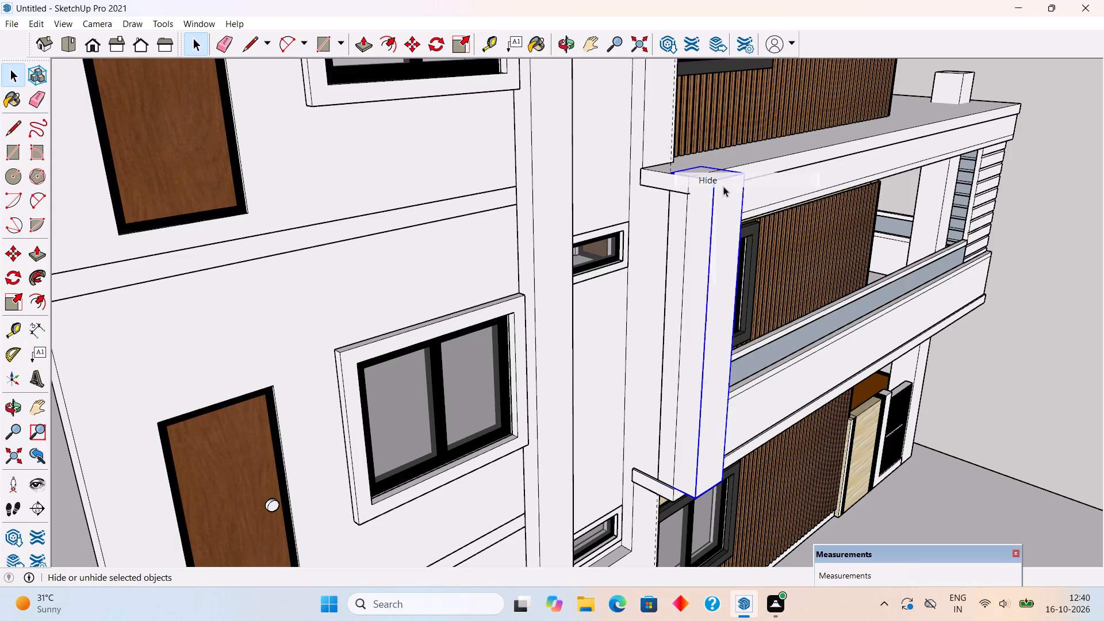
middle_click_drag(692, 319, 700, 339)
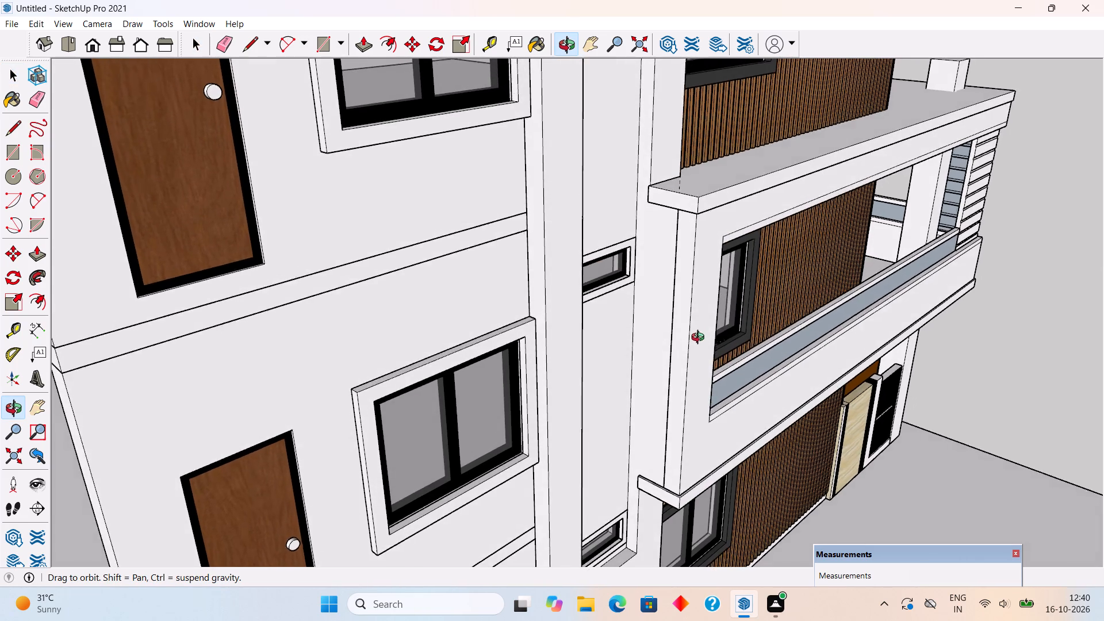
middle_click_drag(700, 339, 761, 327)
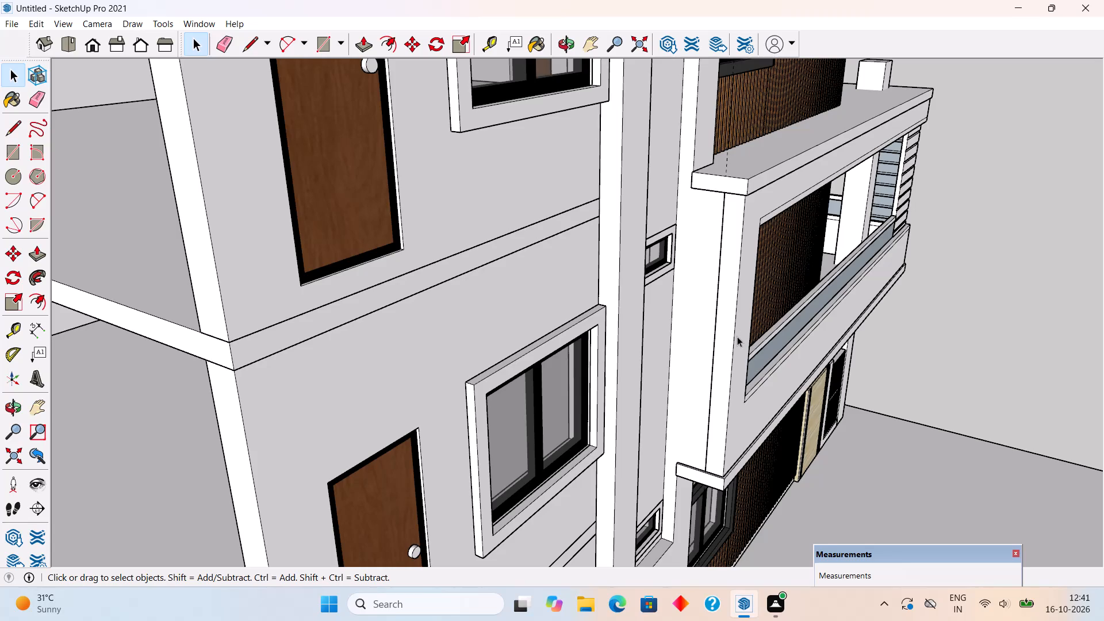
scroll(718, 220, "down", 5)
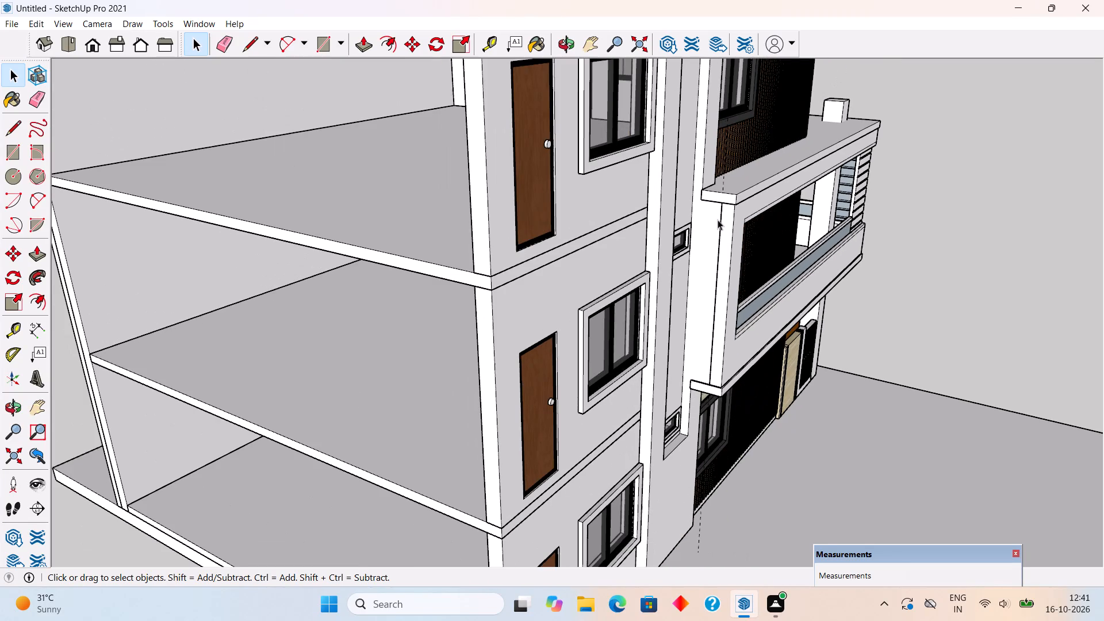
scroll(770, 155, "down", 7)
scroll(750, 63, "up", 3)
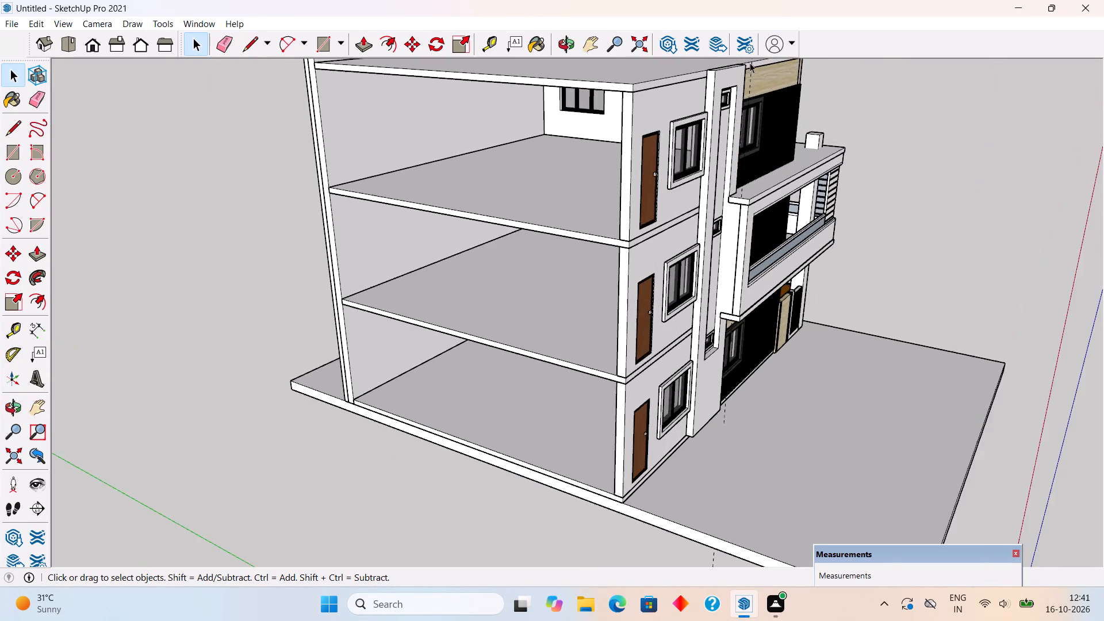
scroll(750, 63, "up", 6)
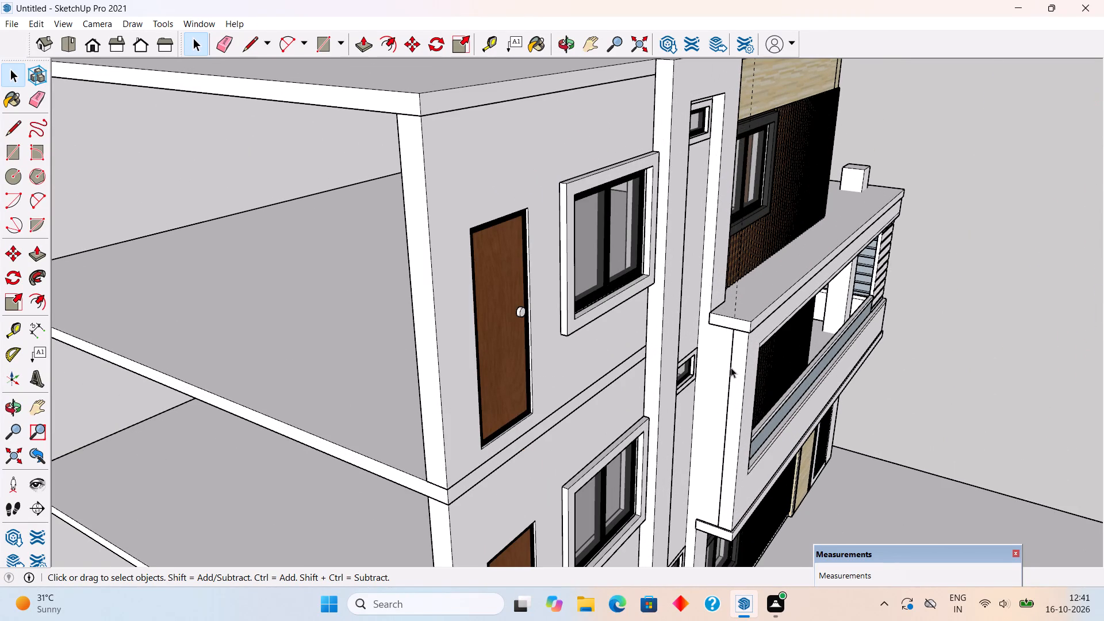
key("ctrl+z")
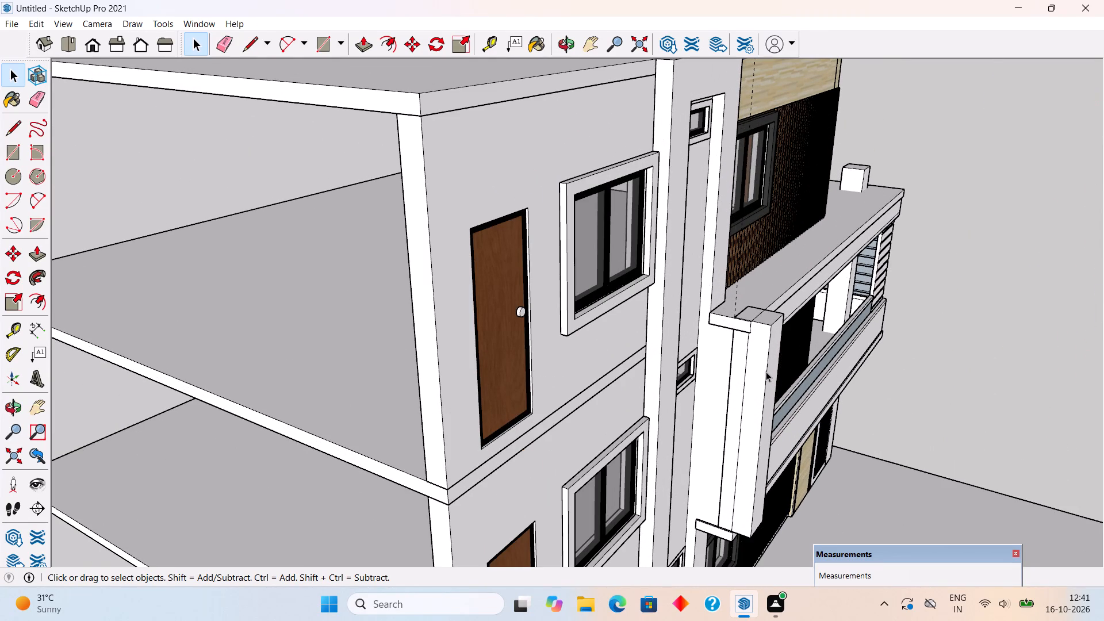
Delete the square pillar at the inner end of the first-floor side balcony.
left_click(766, 371)
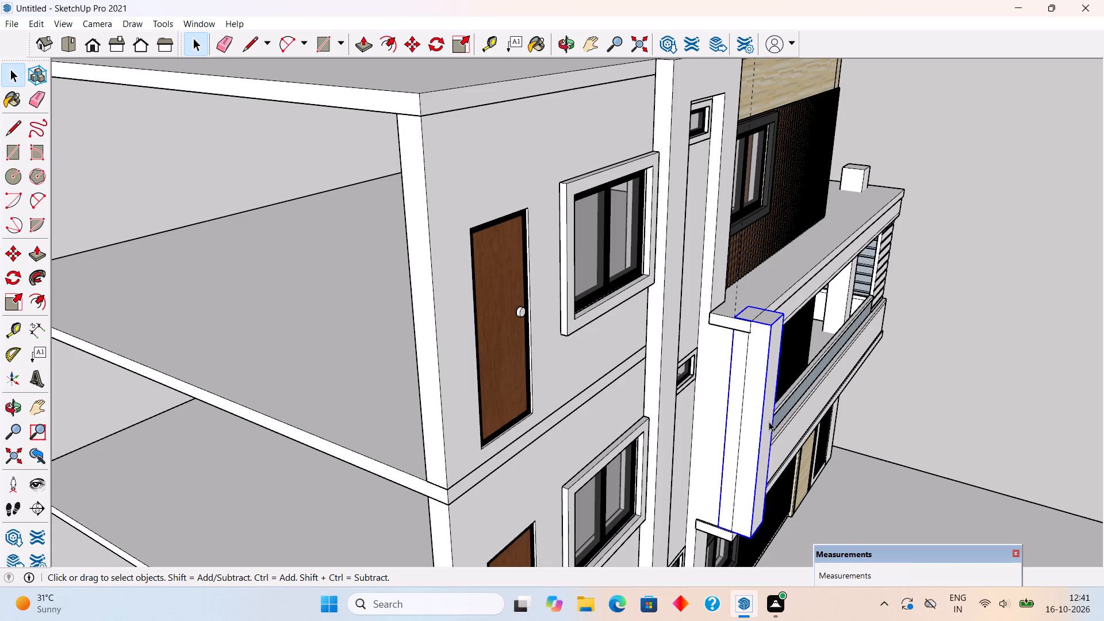
scroll(709, 417, "down", 1)
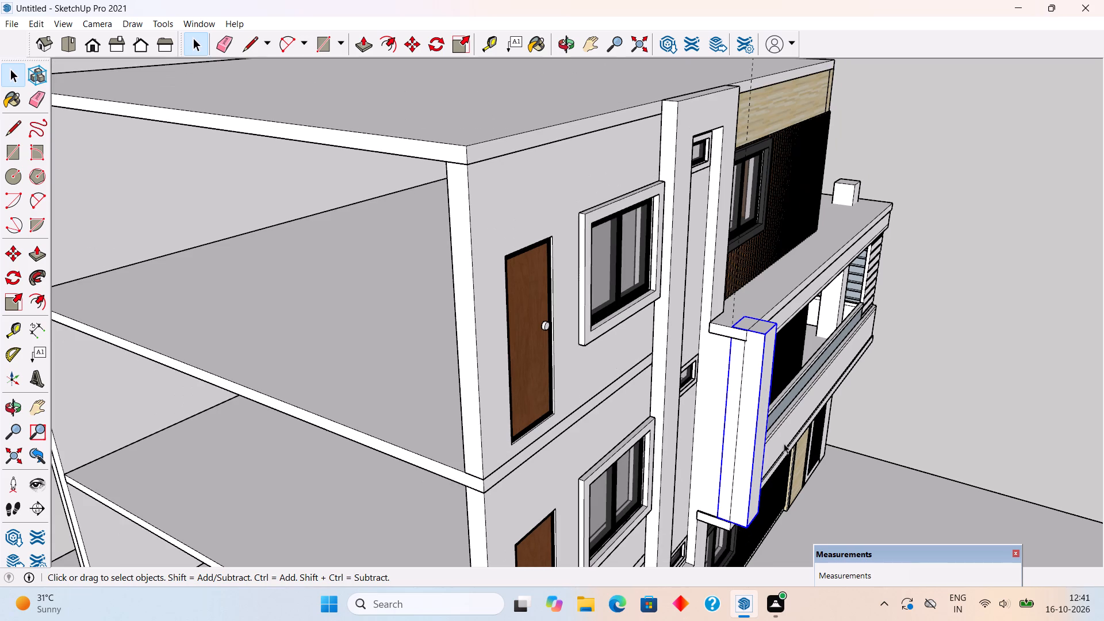
middle_click_drag(627, 403, 91, 298)
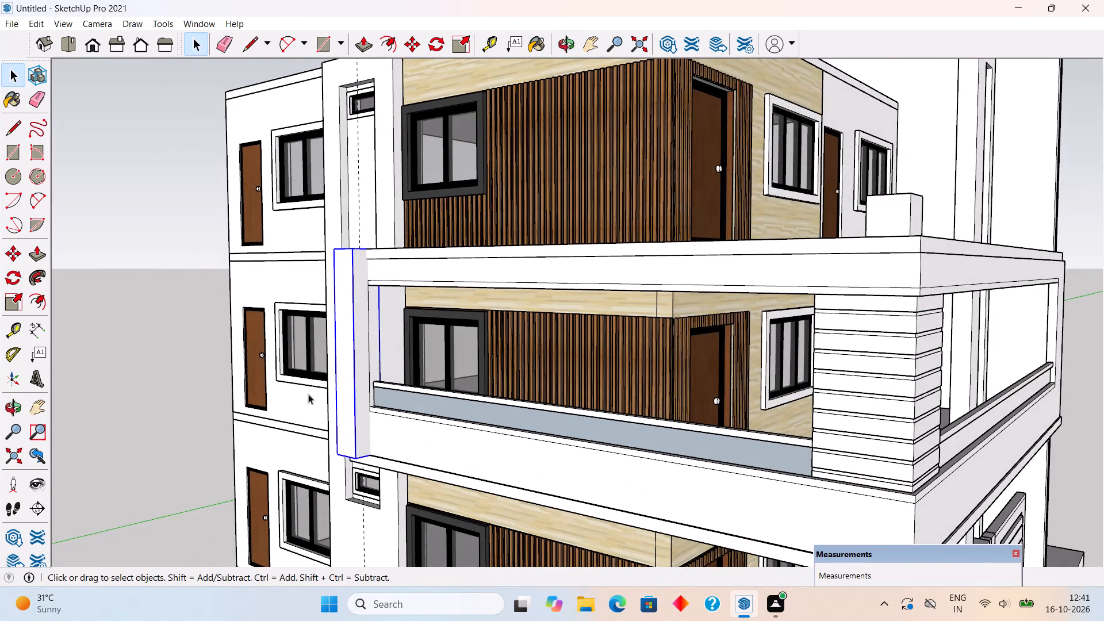
middle_click_drag(308, 394, 267, 392)
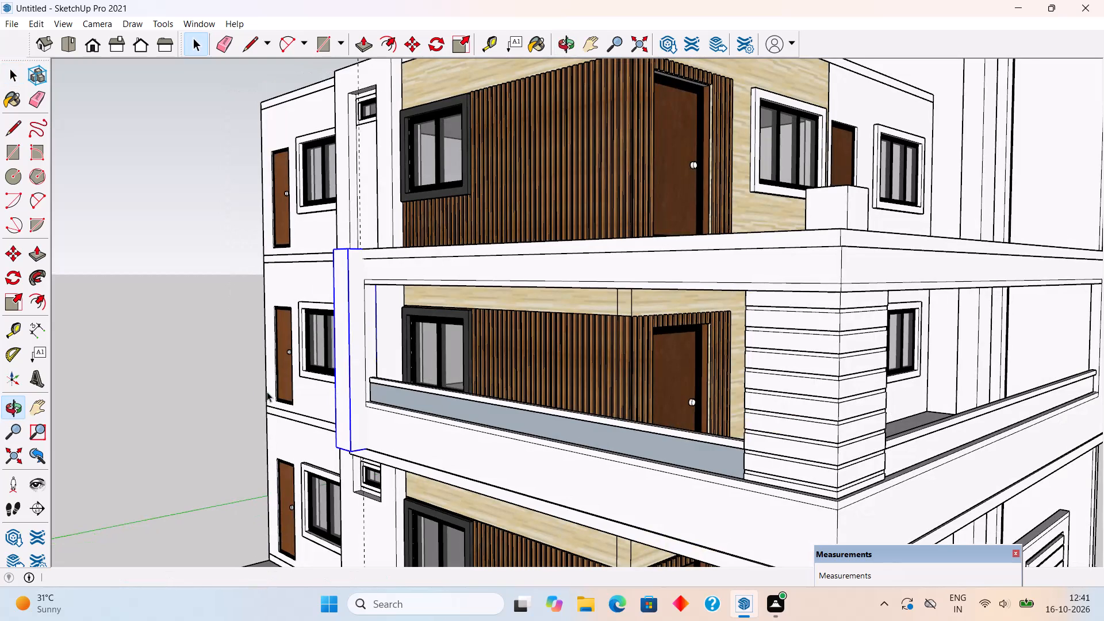
key("Delete")
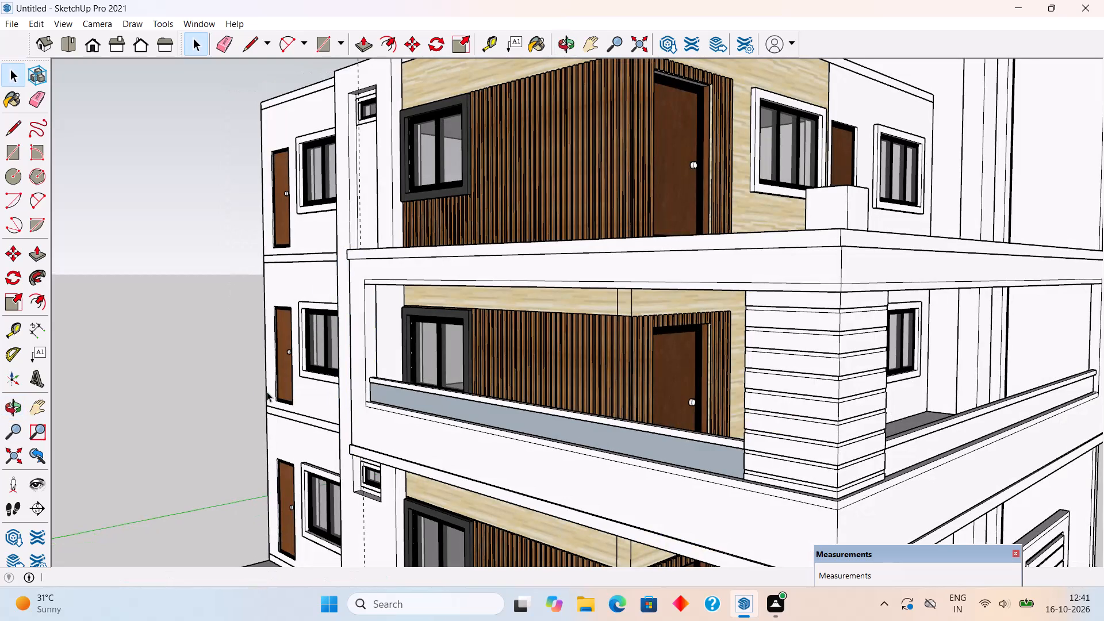
Examine from several sides how the first-floor side balcony's end meets the tall vertical wall frame.
middle_click_drag(342, 347, 896, 352)
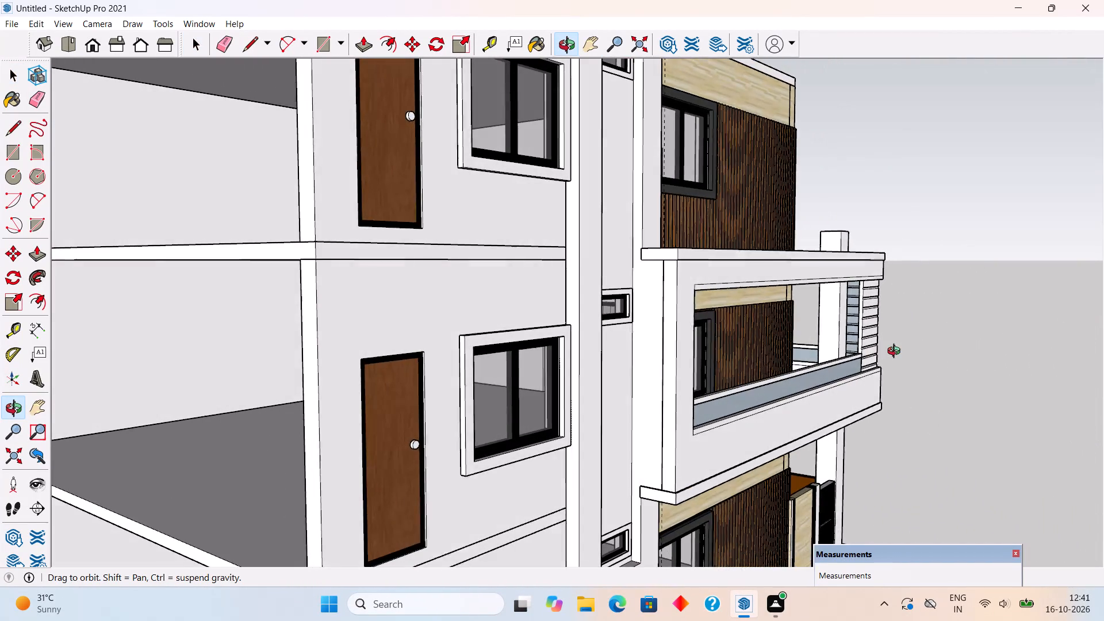
middle_click_drag(896, 352, 802, 370)
scroll(794, 366, "down", 3)
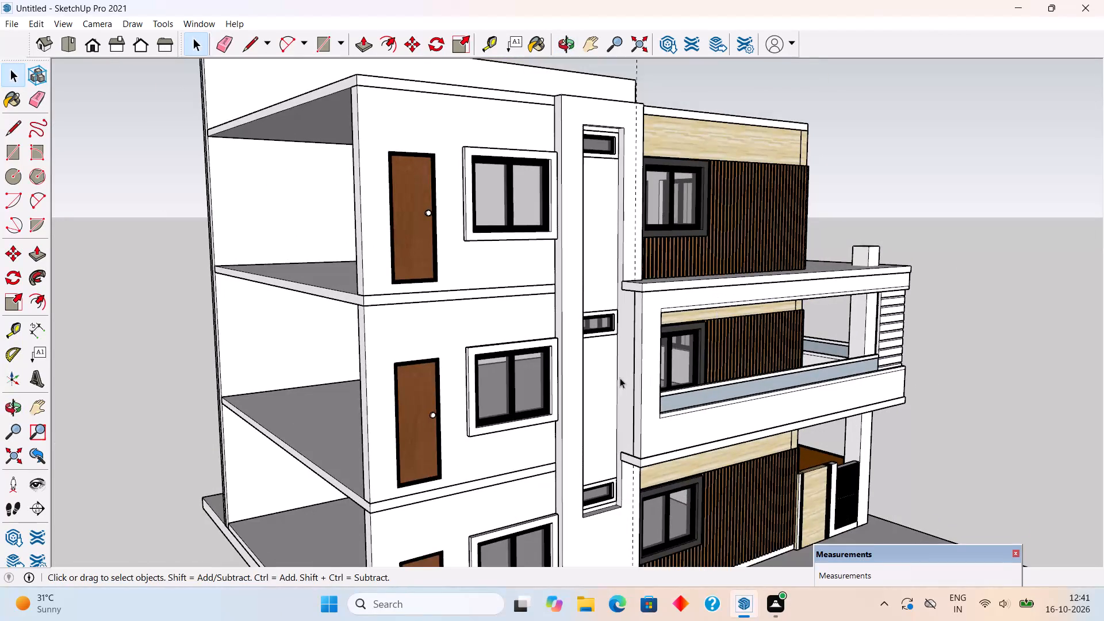
middle_click_drag(636, 425, 314, 431)
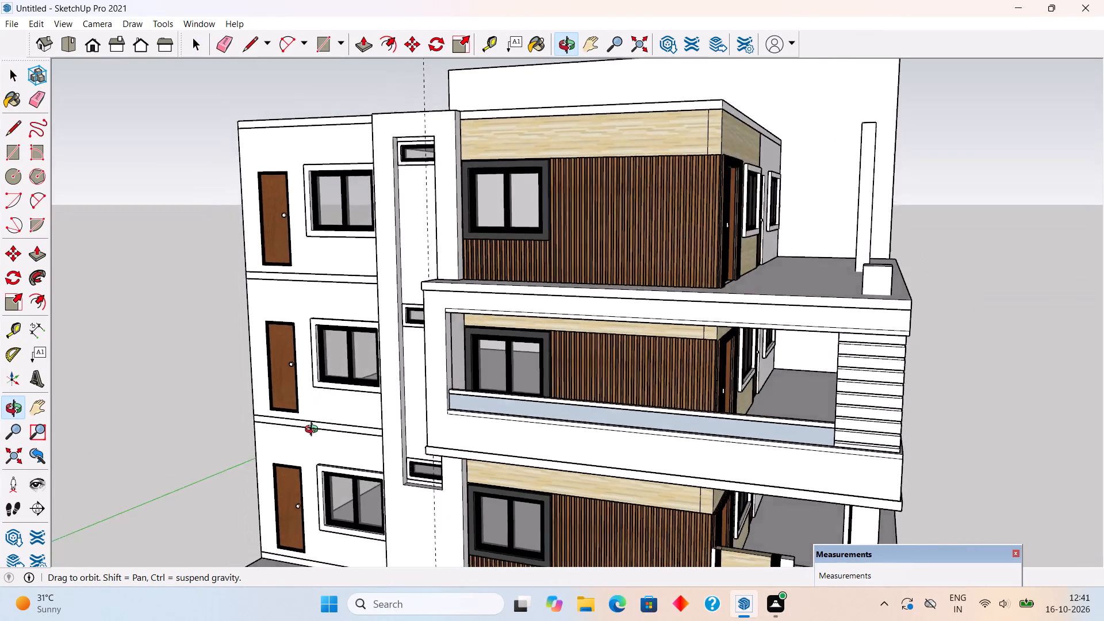
middle_click_drag(314, 431, 680, 490)
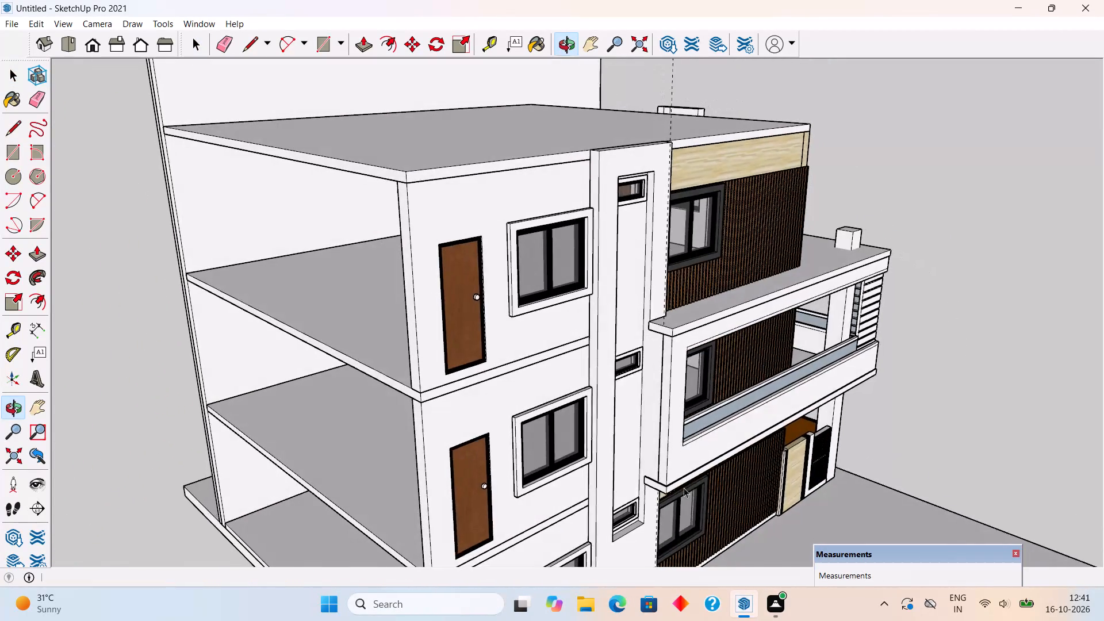
scroll(705, 317, "up", 8)
middle_click_drag(638, 350, 729, 351)
scroll(729, 351, "down", 3)
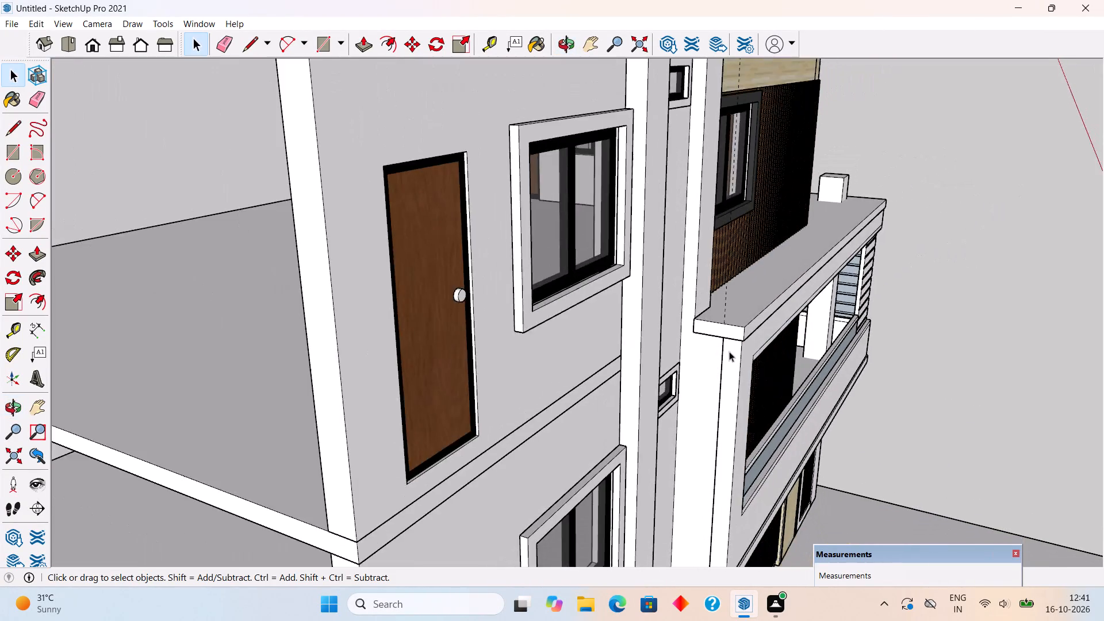
scroll(729, 351, "down", 4)
scroll(710, 168, "up", 3)
scroll(723, 245, "up", 3)
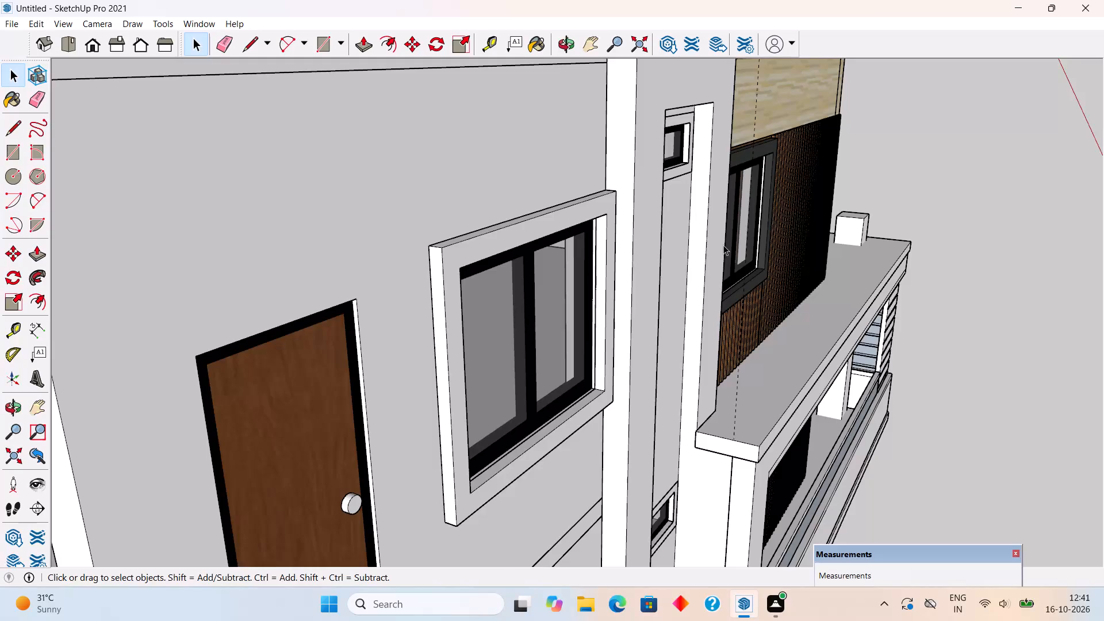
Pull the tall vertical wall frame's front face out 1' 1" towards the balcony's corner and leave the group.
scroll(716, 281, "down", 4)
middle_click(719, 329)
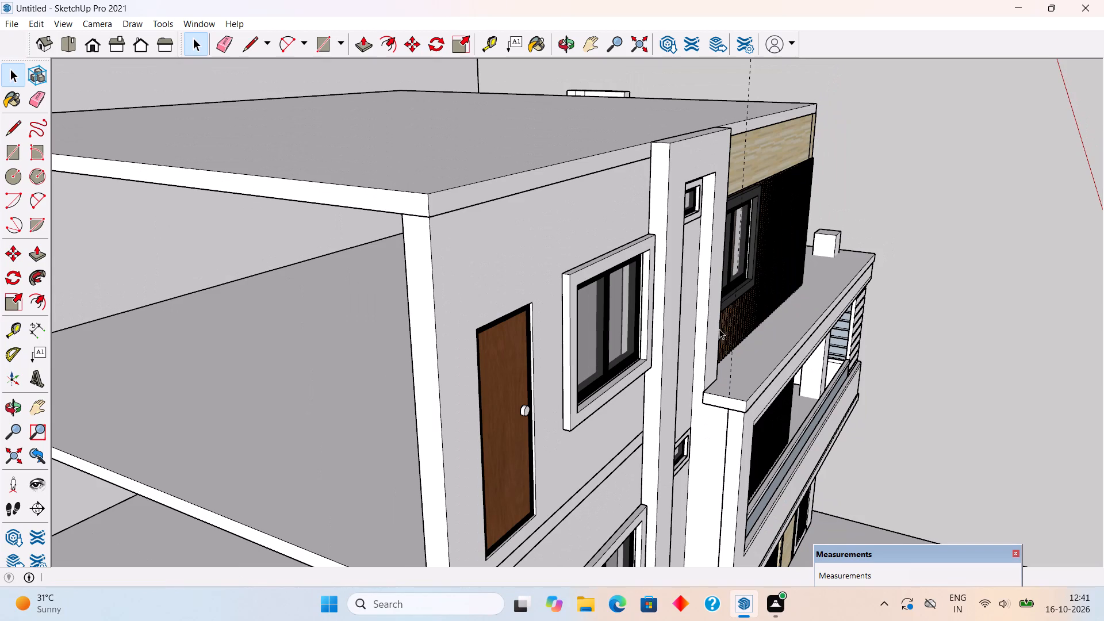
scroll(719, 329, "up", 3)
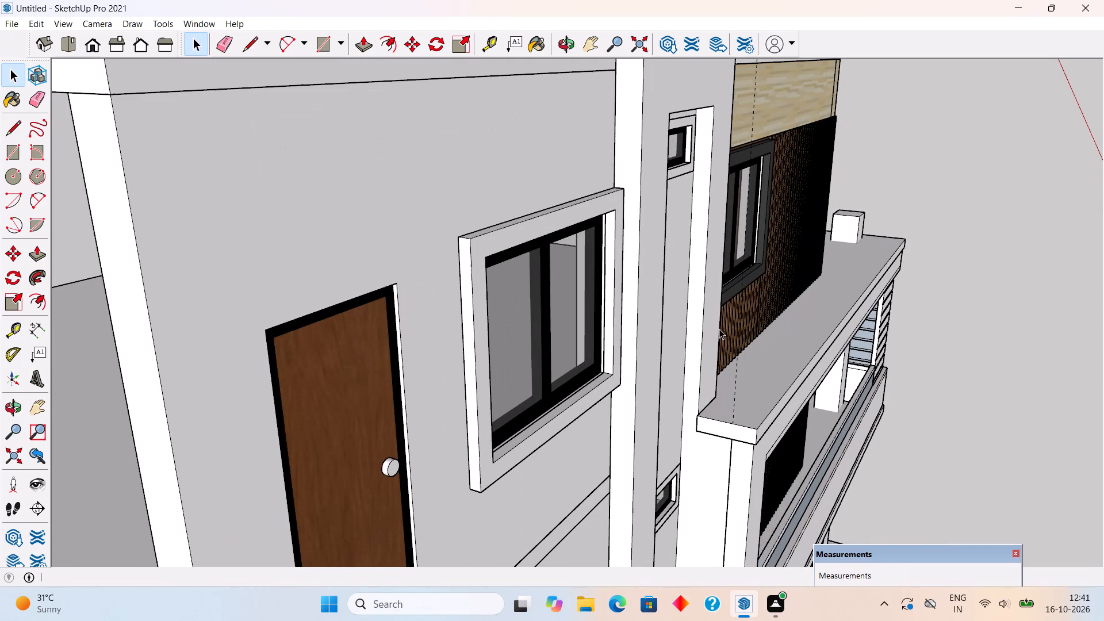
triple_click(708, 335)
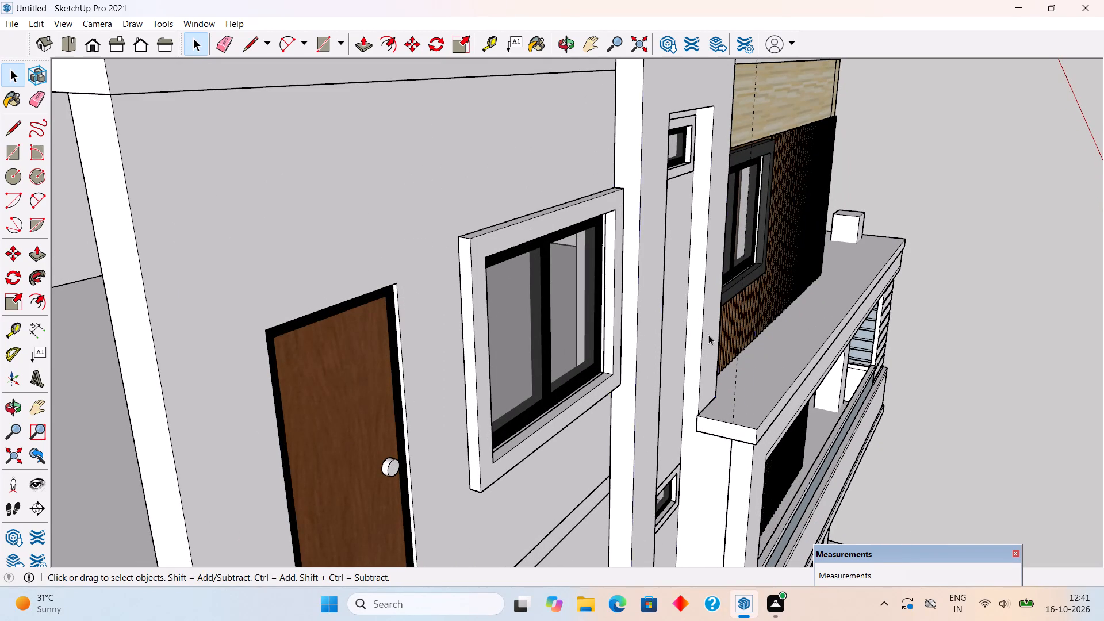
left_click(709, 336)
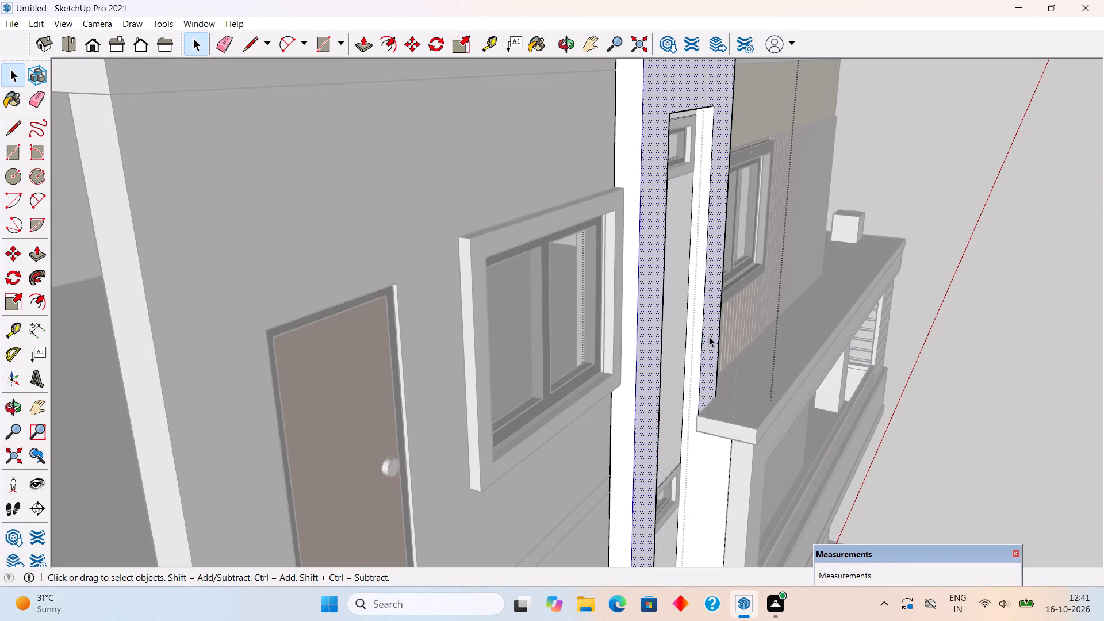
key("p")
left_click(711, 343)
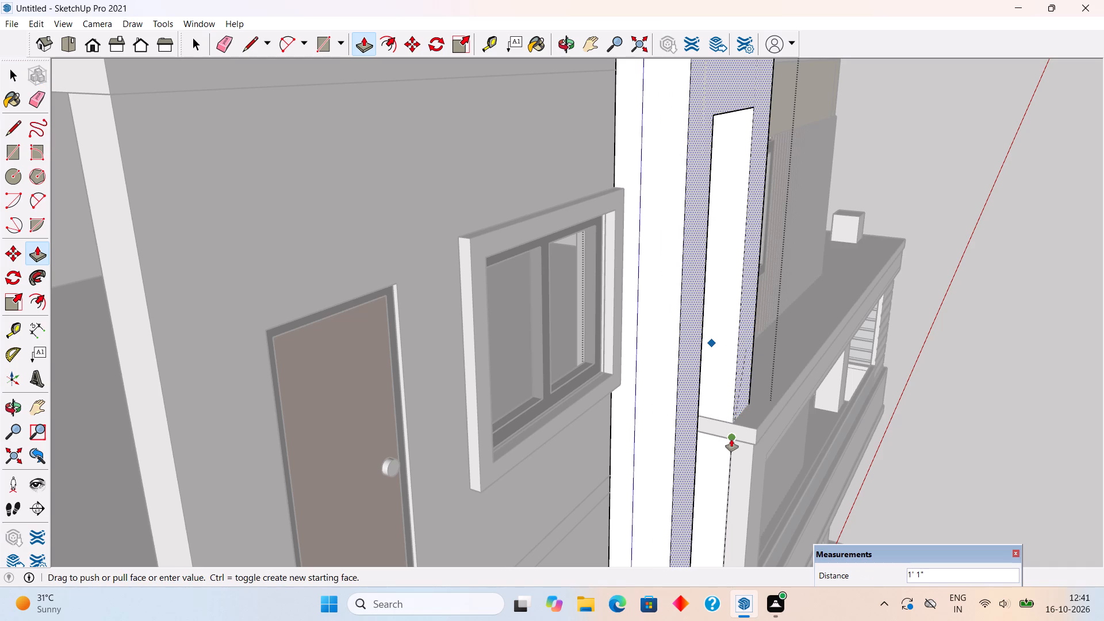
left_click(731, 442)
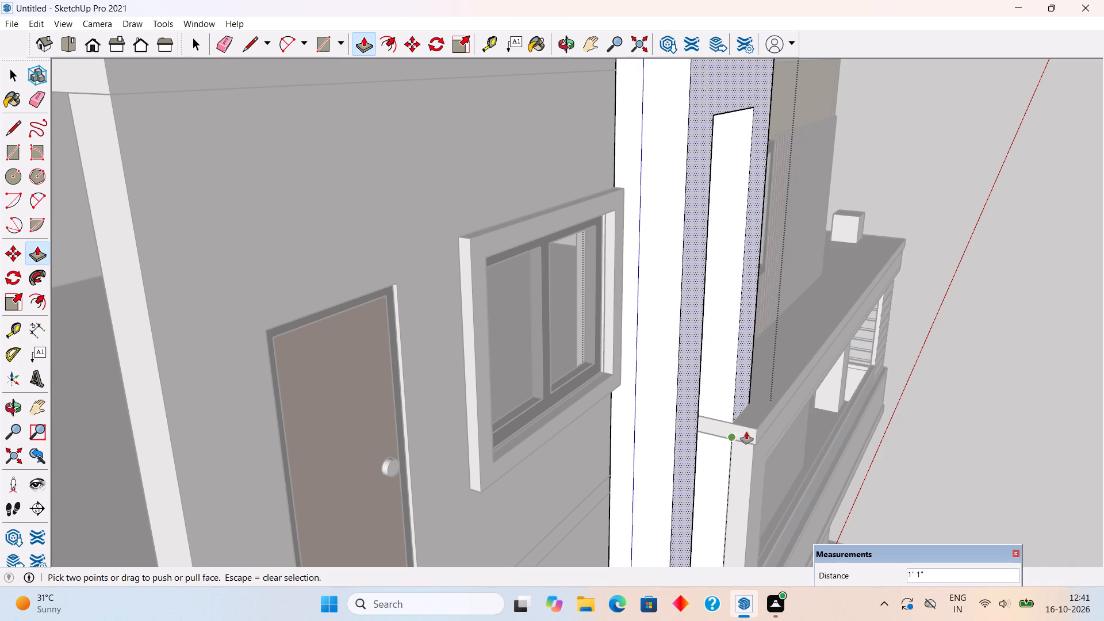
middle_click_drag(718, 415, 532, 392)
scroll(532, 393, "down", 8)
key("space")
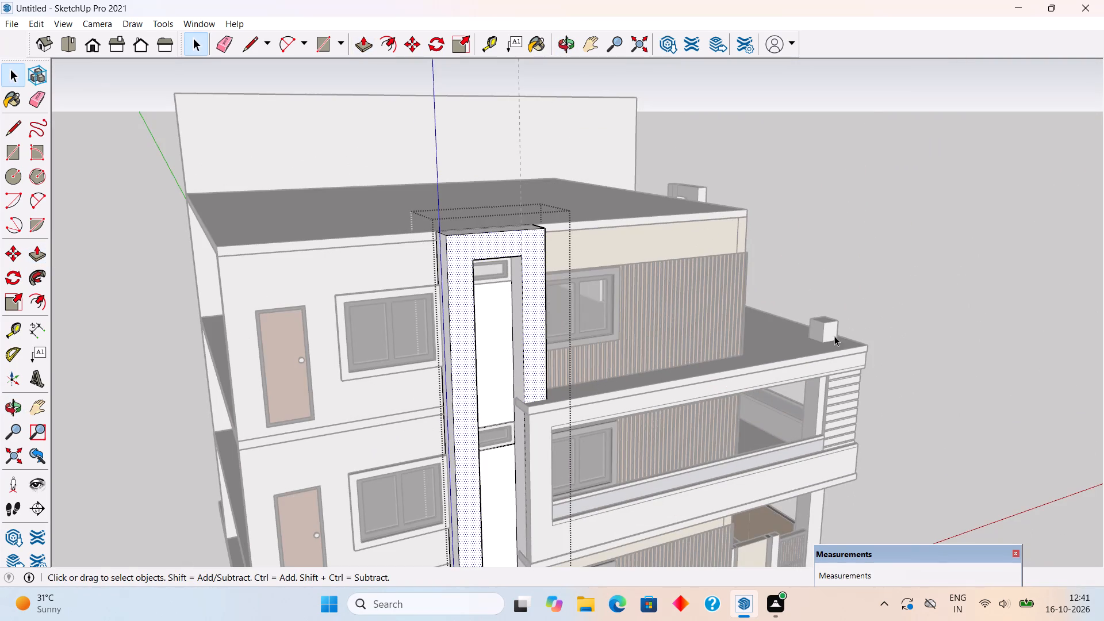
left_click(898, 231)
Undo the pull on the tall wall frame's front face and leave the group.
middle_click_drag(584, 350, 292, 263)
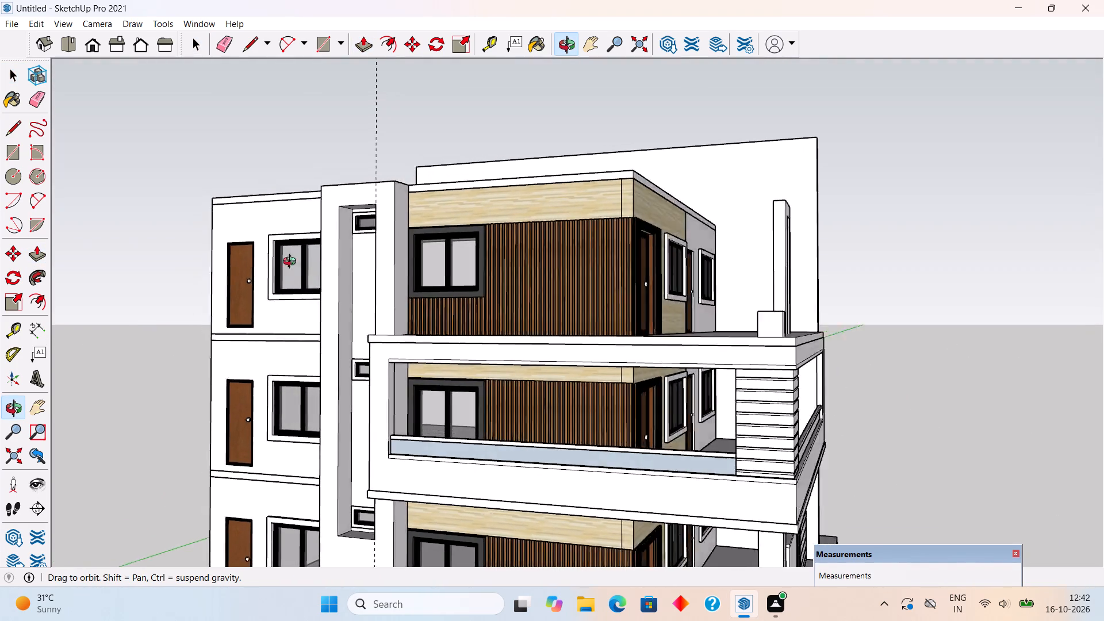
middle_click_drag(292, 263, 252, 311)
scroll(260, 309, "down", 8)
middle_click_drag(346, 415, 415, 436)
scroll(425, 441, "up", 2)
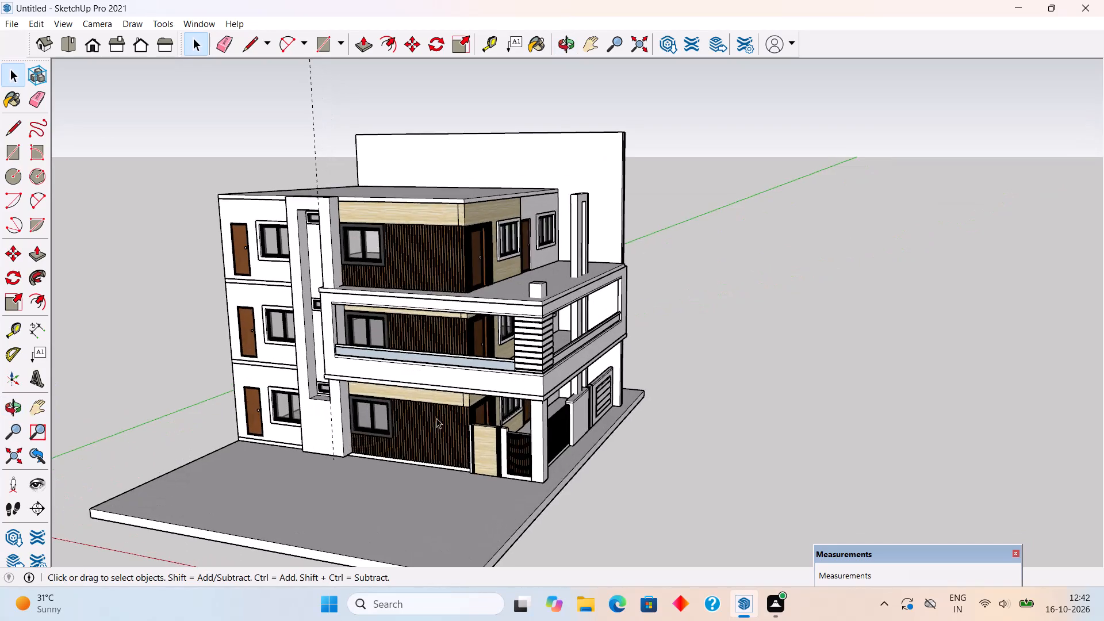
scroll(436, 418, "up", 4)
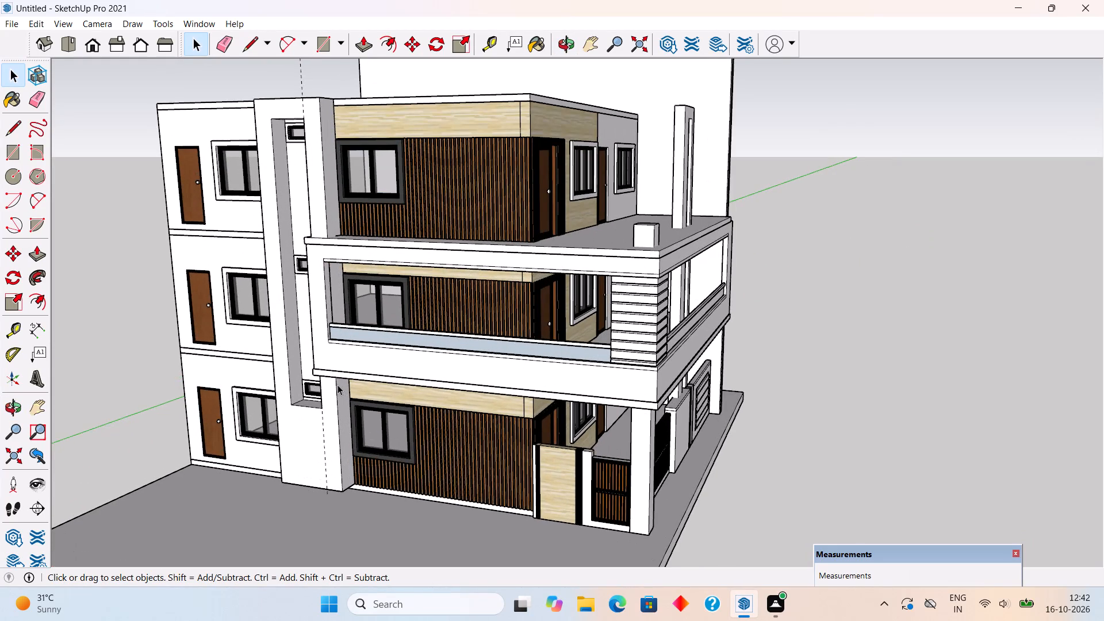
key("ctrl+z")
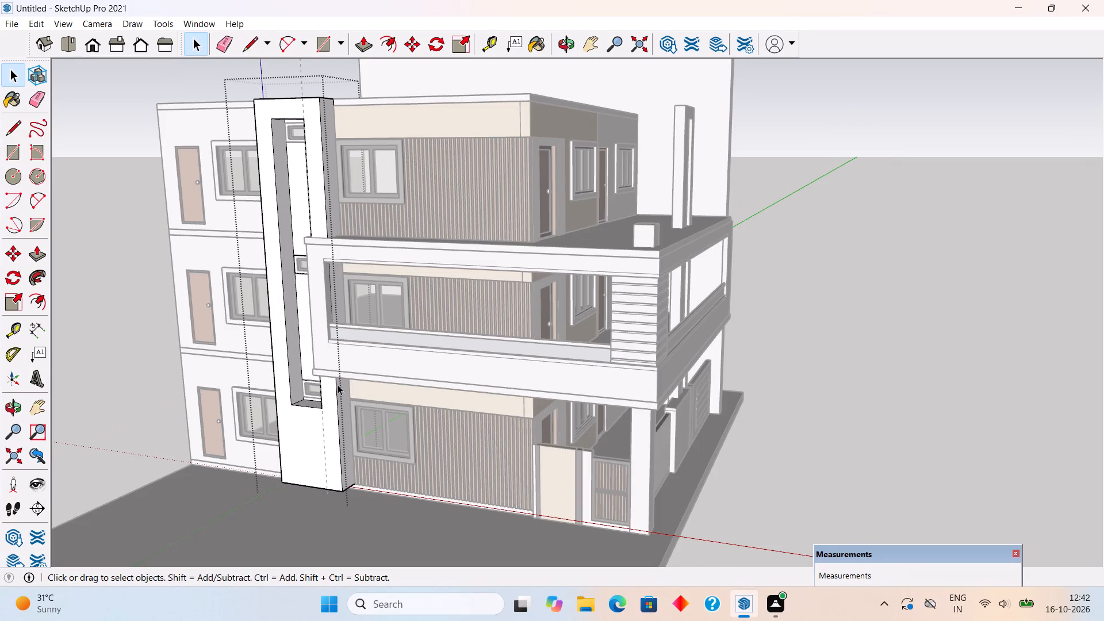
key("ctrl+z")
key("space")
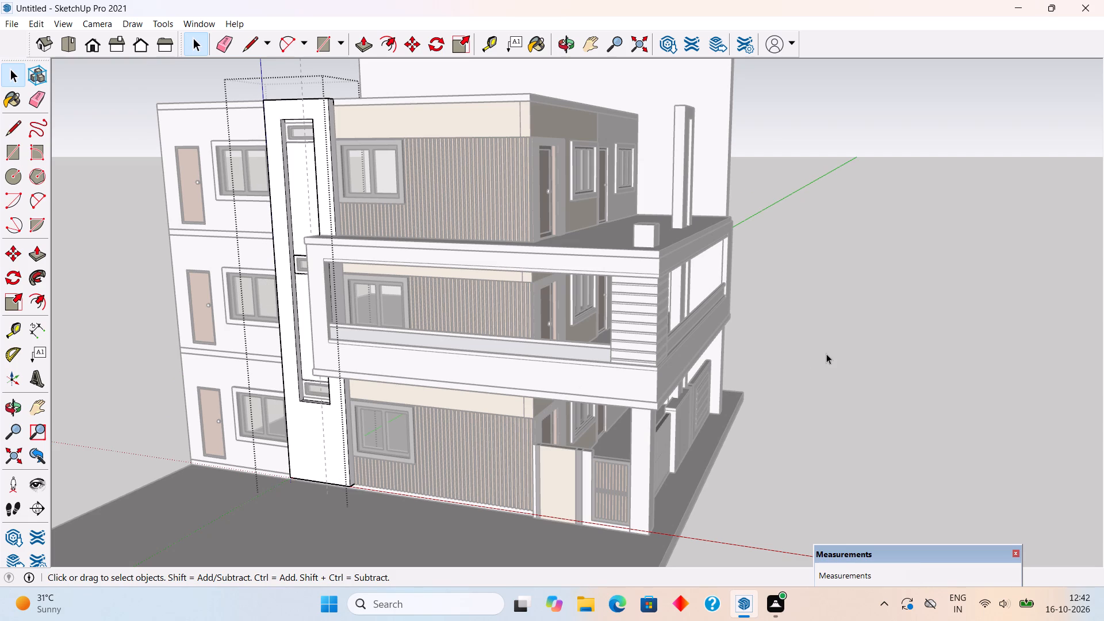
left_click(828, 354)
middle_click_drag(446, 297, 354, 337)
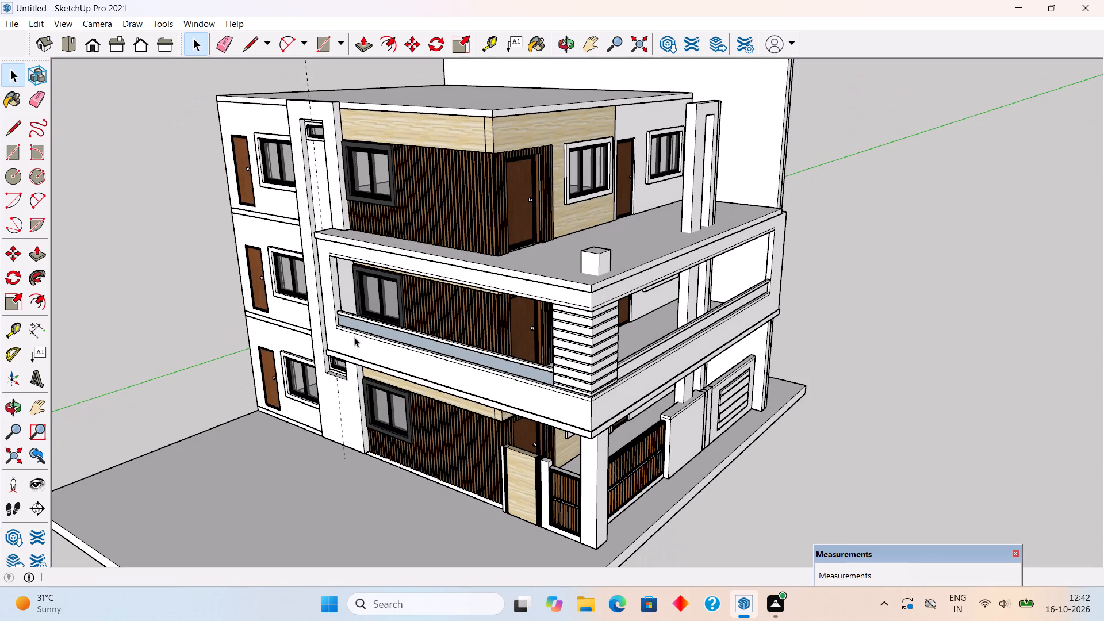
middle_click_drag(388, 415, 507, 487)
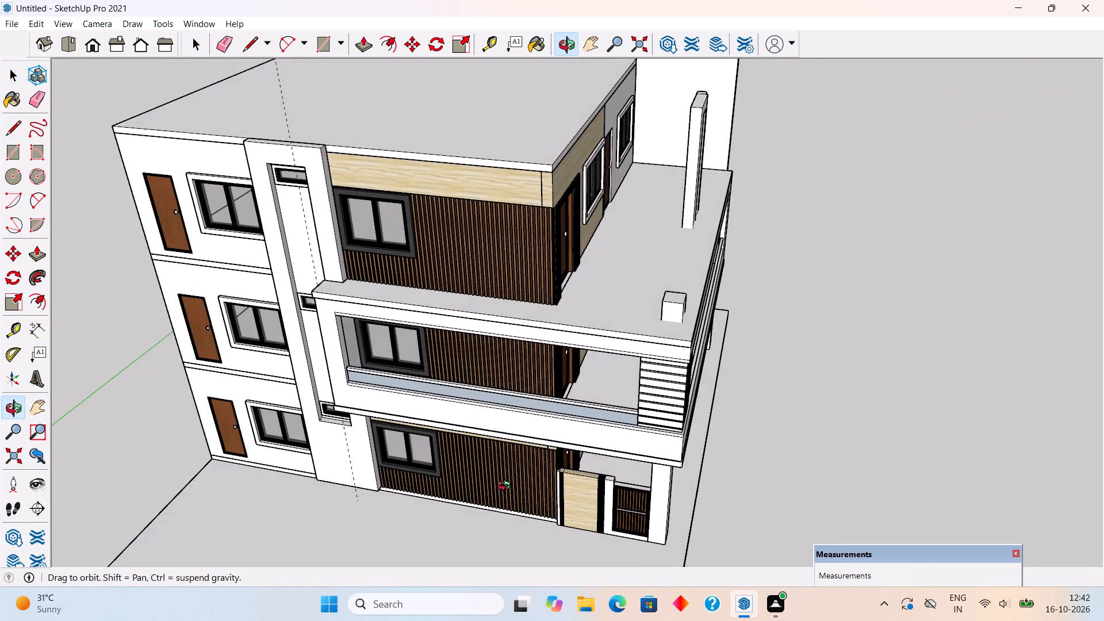
Place a lengthwise guide on top of the slab above the first-floor side balcony, about 1' 1 1/2" out and meeting the vertical guide.
middle_click_drag(507, 487, 544, 570)
scroll(326, 304, "up", 3)
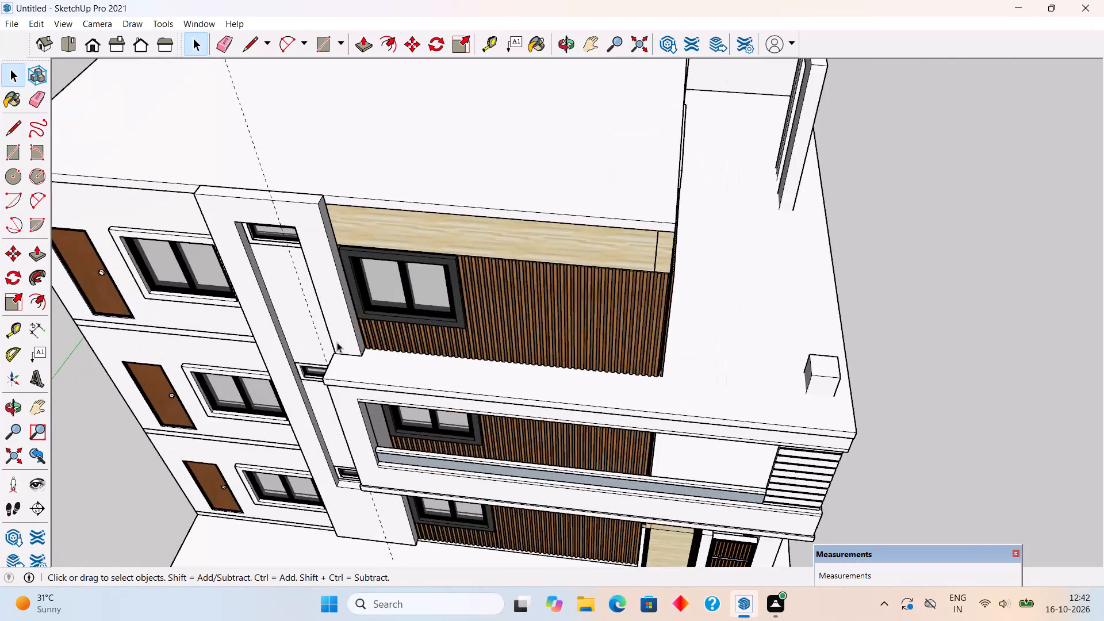
scroll(337, 342, "up", 4)
middle_click_drag(356, 392, 617, 306)
scroll(585, 383, "up", 3)
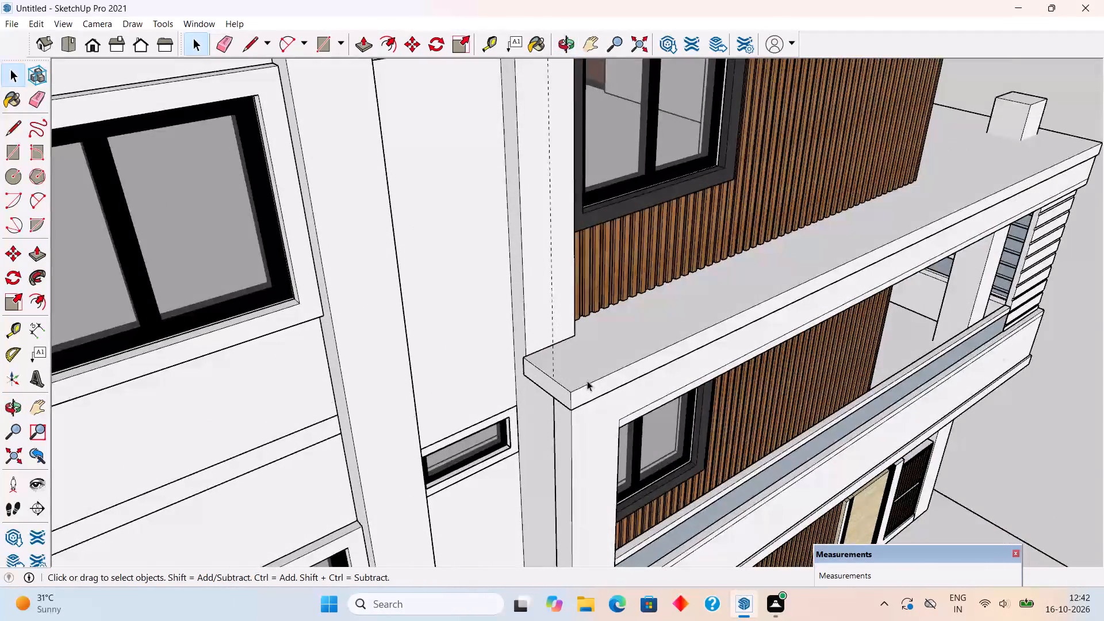
middle_click_drag(569, 379, 607, 395)
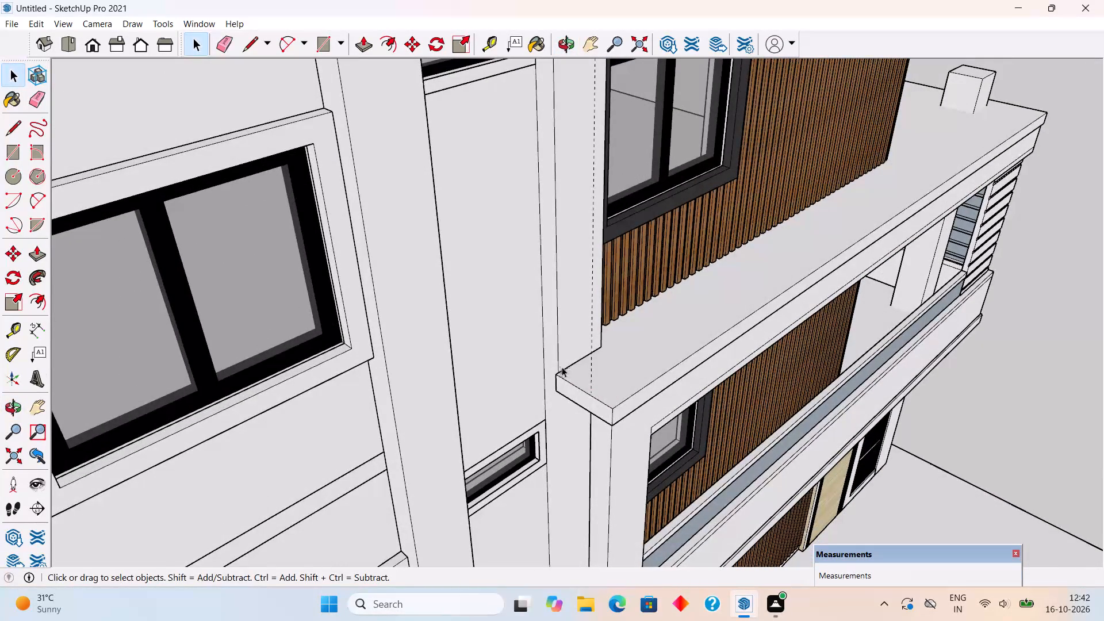
key("t")
left_click(570, 365)
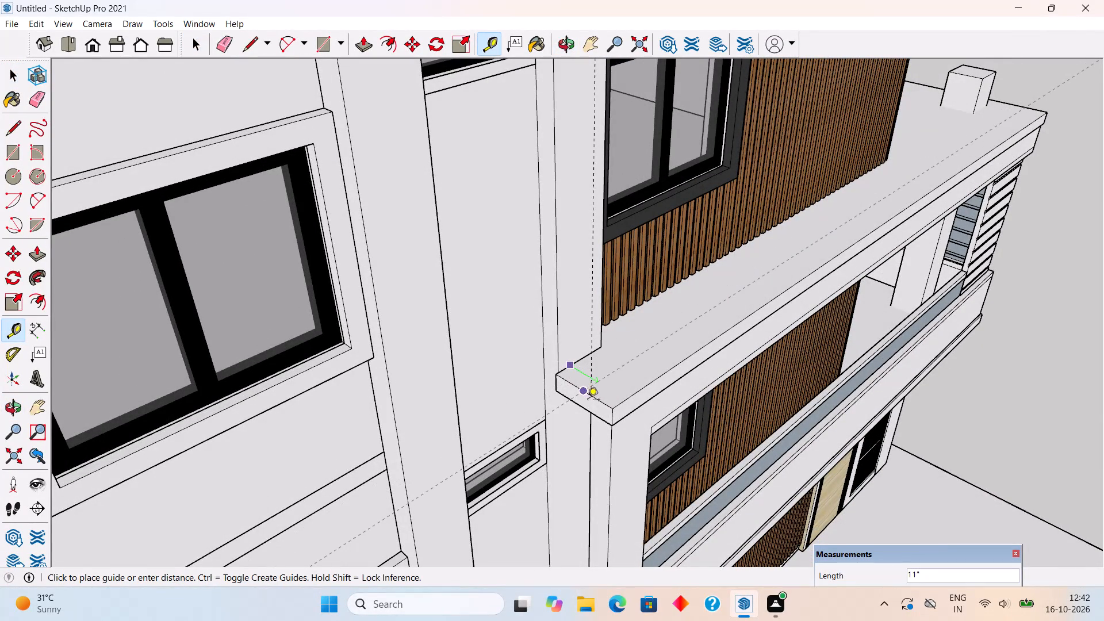
scroll(586, 394, "up", 7)
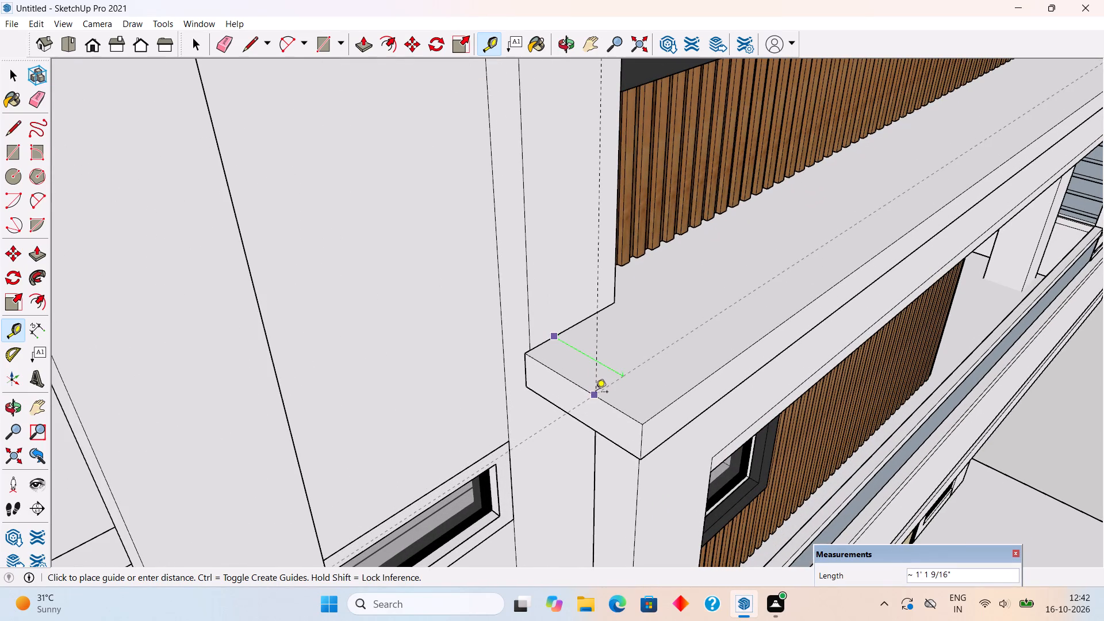
left_click(595, 386)
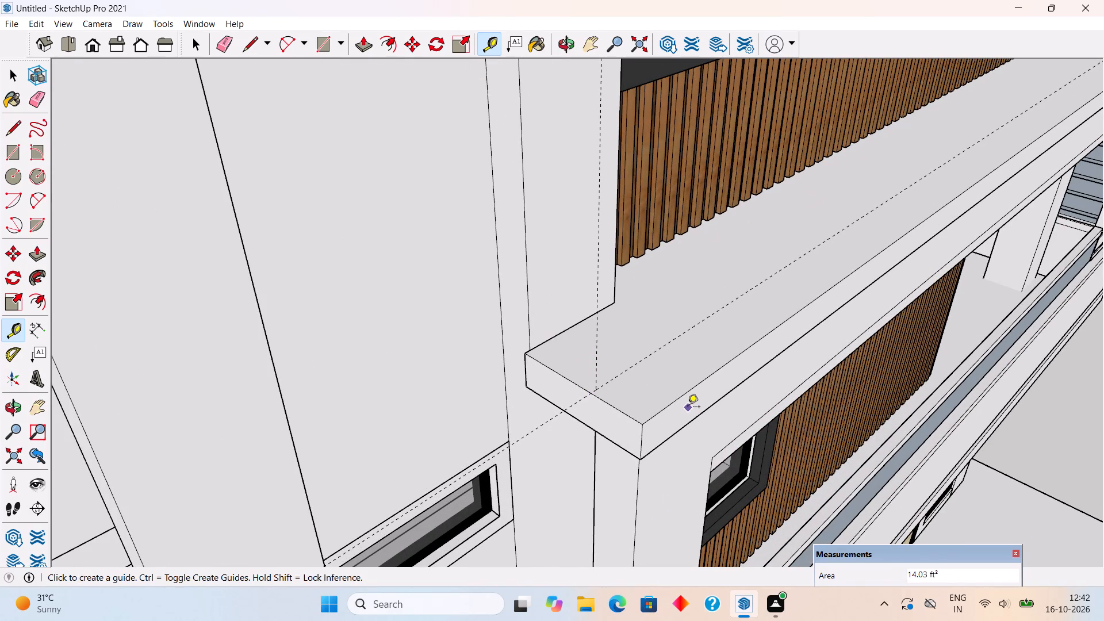
key("space")
Place a second guide on the slab top, parallel to the first and 6" nearer the slatted wall.
scroll(688, 408, "down", 17)
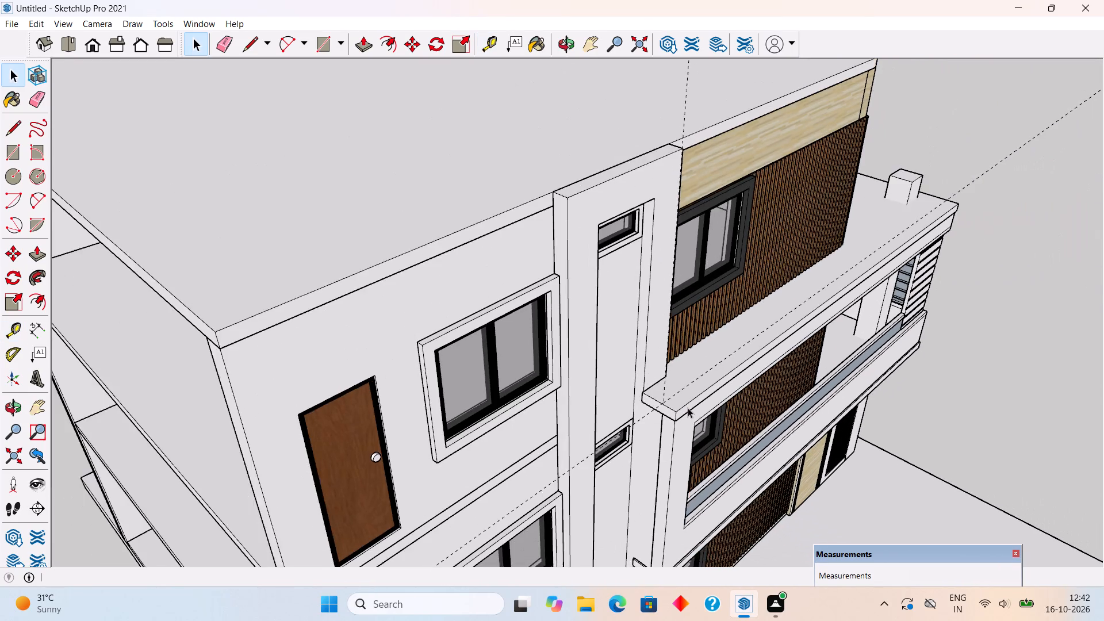
left_click(922, 401)
middle_click_drag(859, 400, 741, 389)
scroll(740, 389, "down", 3)
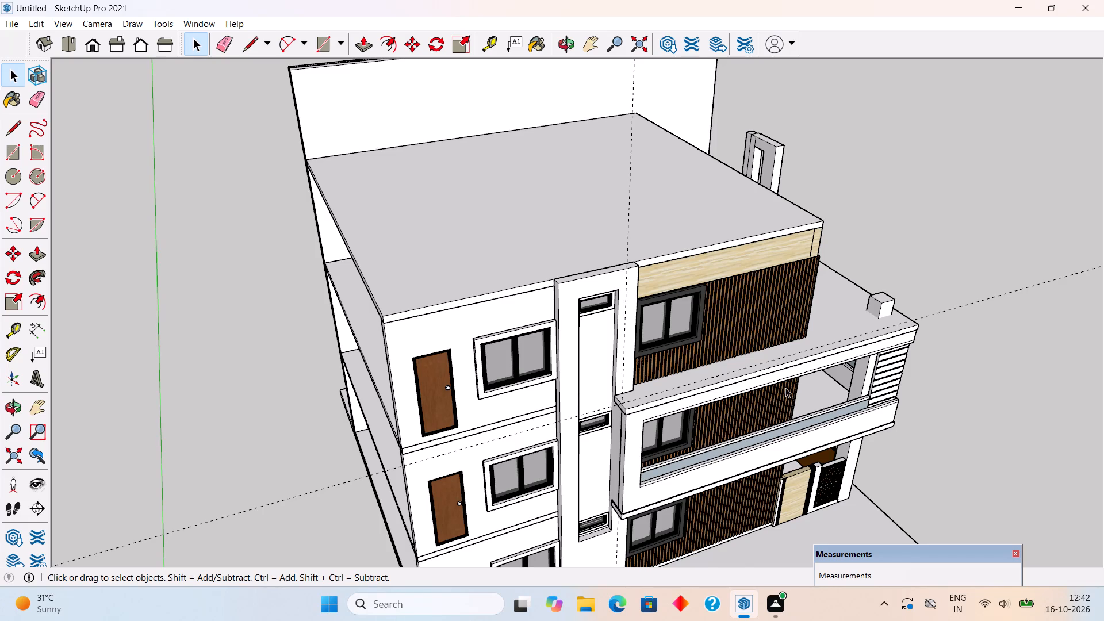
scroll(741, 392, "up", 2)
middle_click_drag(758, 370, 680, 432)
scroll(678, 432, "up", 1)
scroll(579, 436, "up", 3)
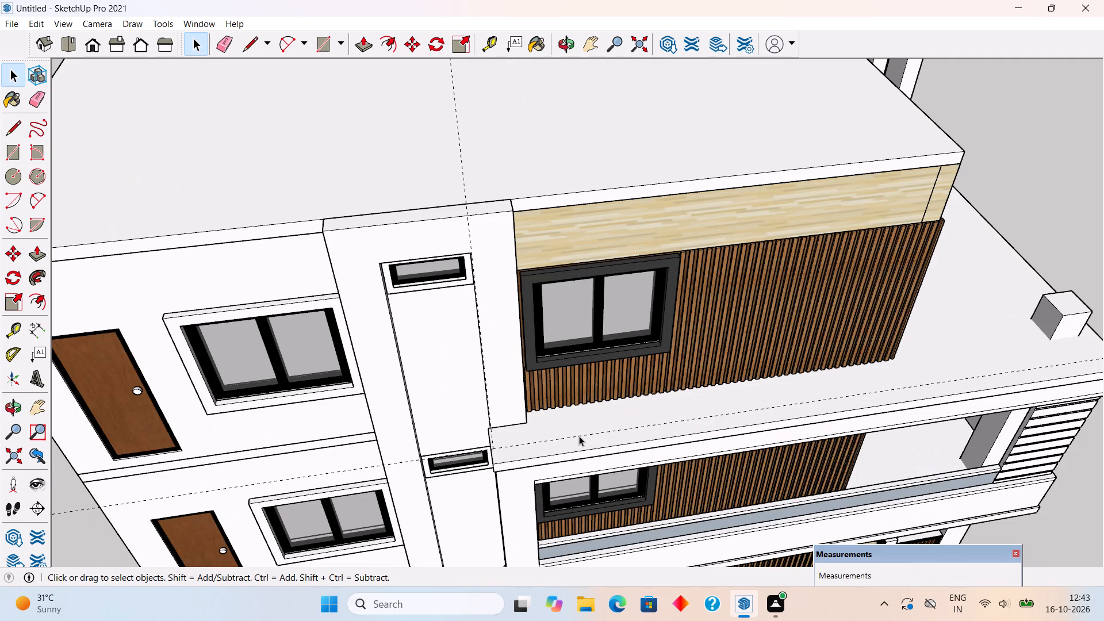
scroll(579, 436, "down", 1)
middle_click_drag(575, 420, 574, 453)
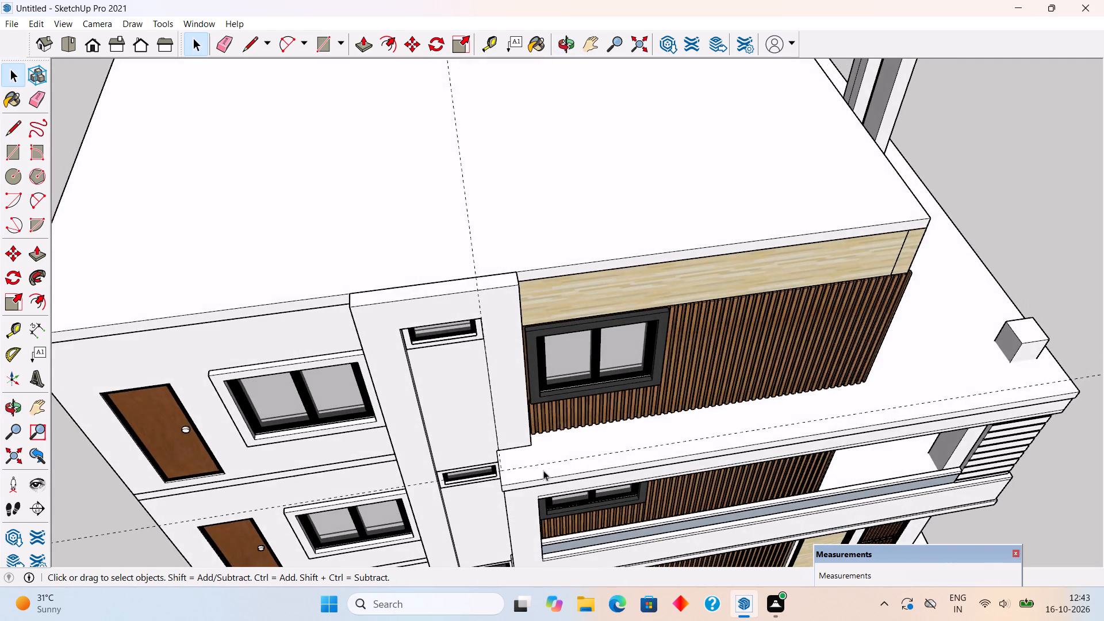
scroll(542, 471, "up", 7)
key("t")
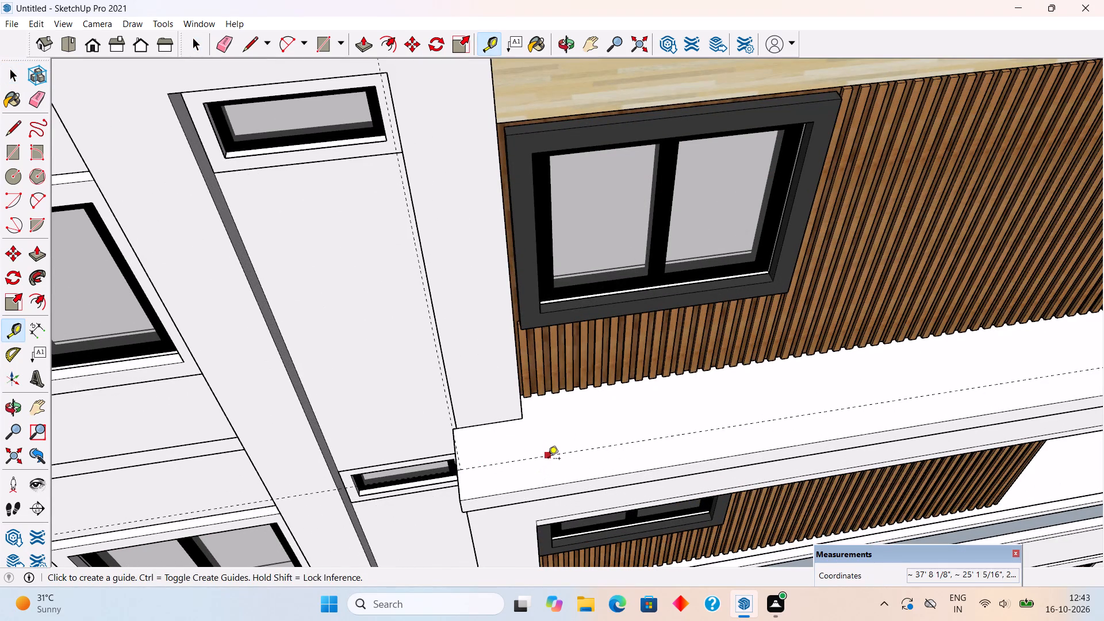
left_click(548, 459)
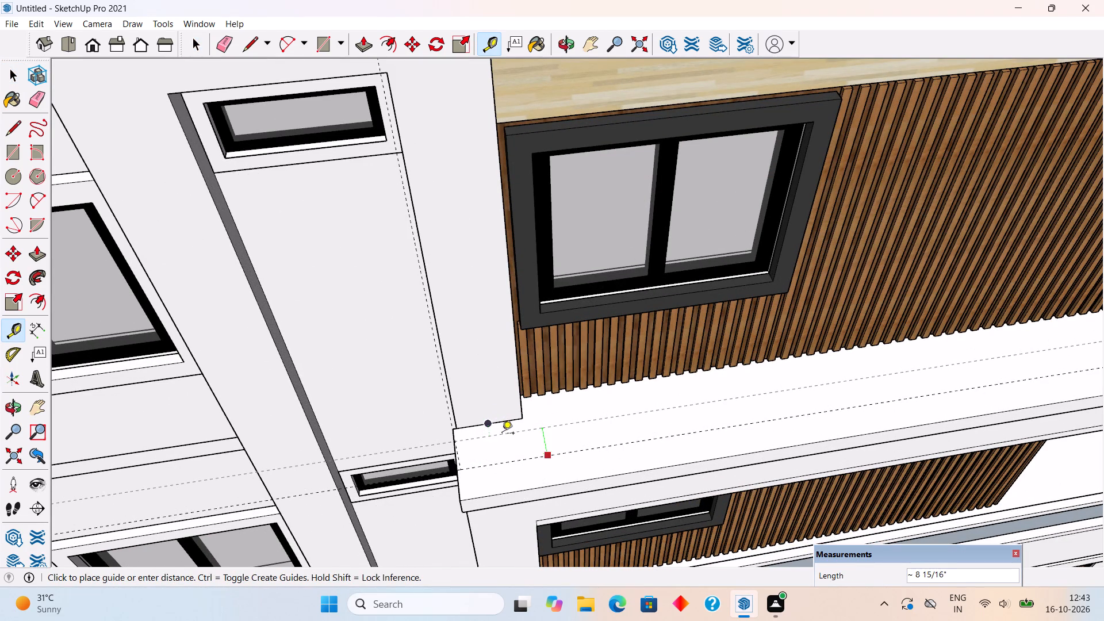
type("6\"")
key("Return")
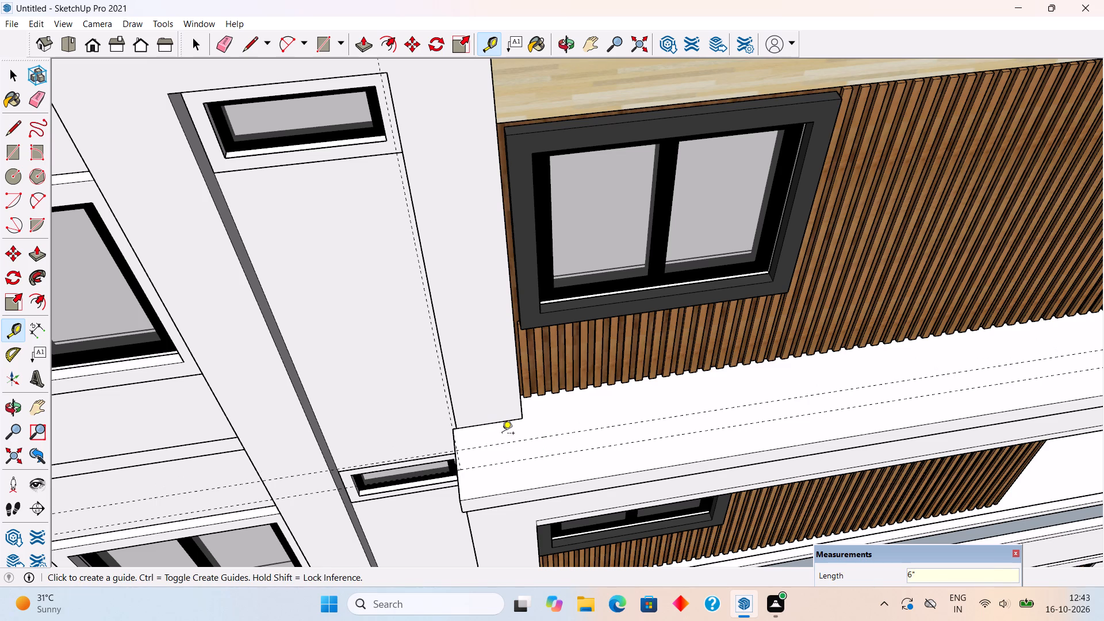
Draw a parapet strip about 28' 5/8" by 6" between the two guides along the full slab top.
key("r")
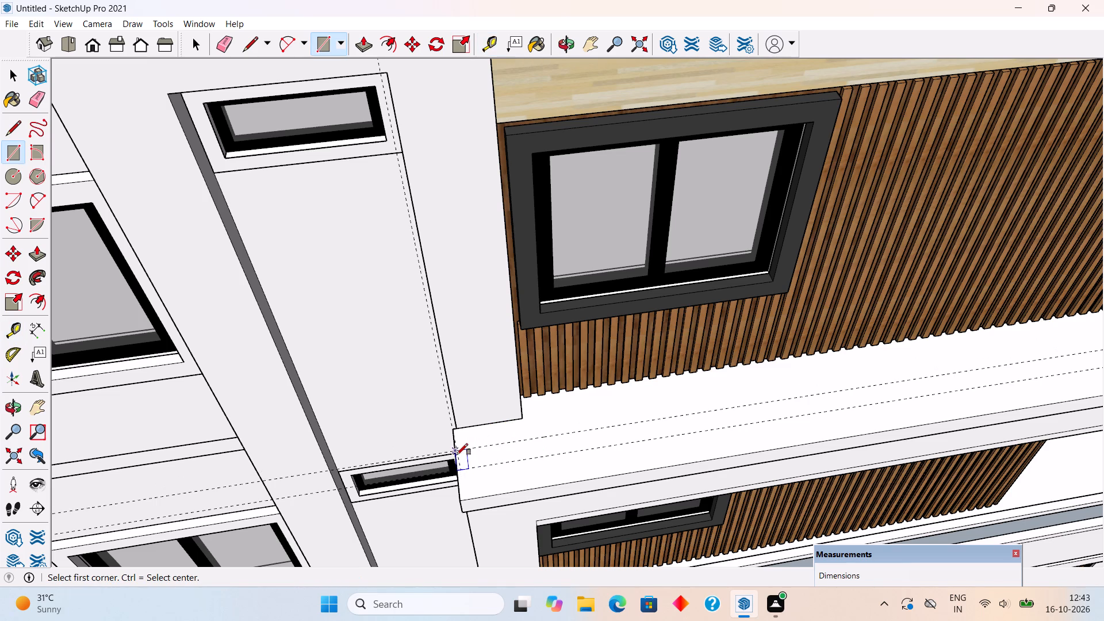
left_click(458, 453)
scroll(461, 467, "down", 9)
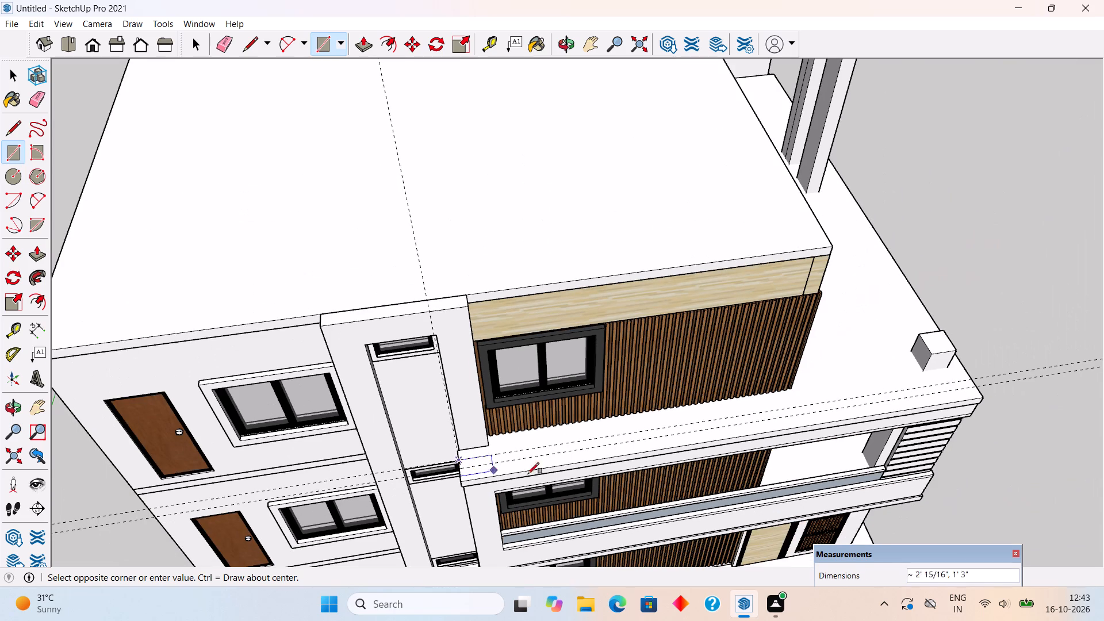
left_click(972, 386)
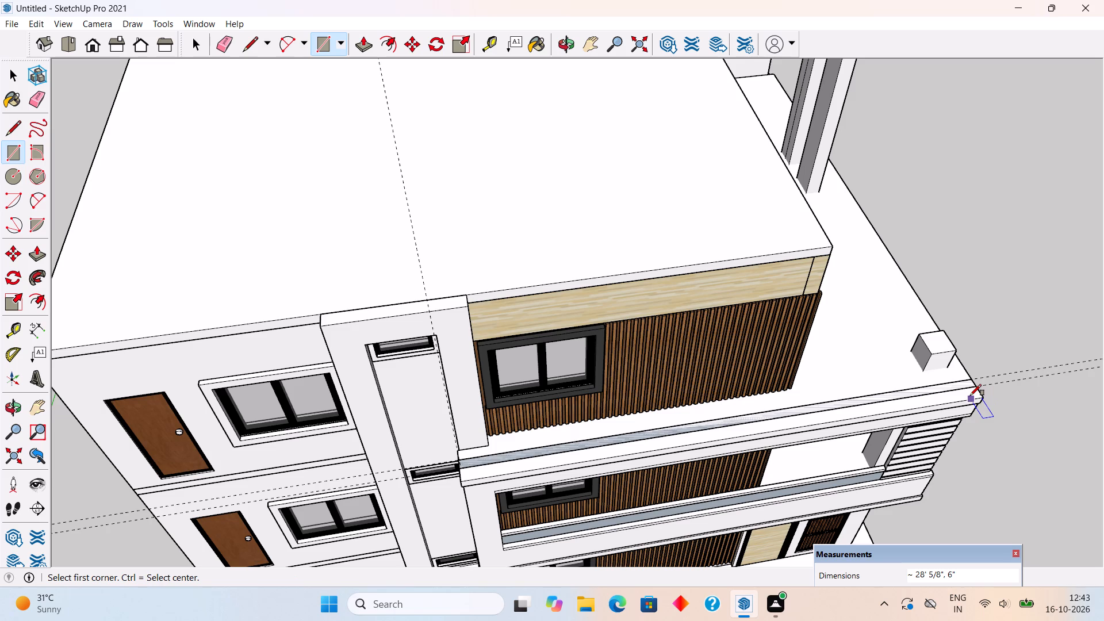
Pull the strip up 1' to form a low parapet along the slab above the side balcony.
middle_click_drag(817, 412, 812, 405)
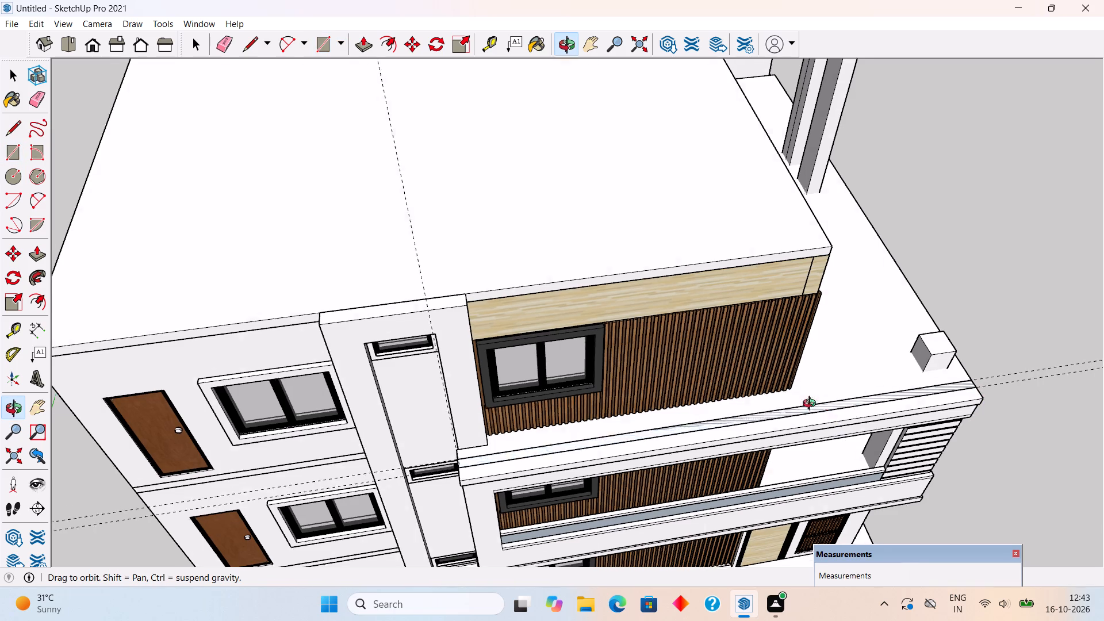
middle_click_drag(812, 405, 745, 212)
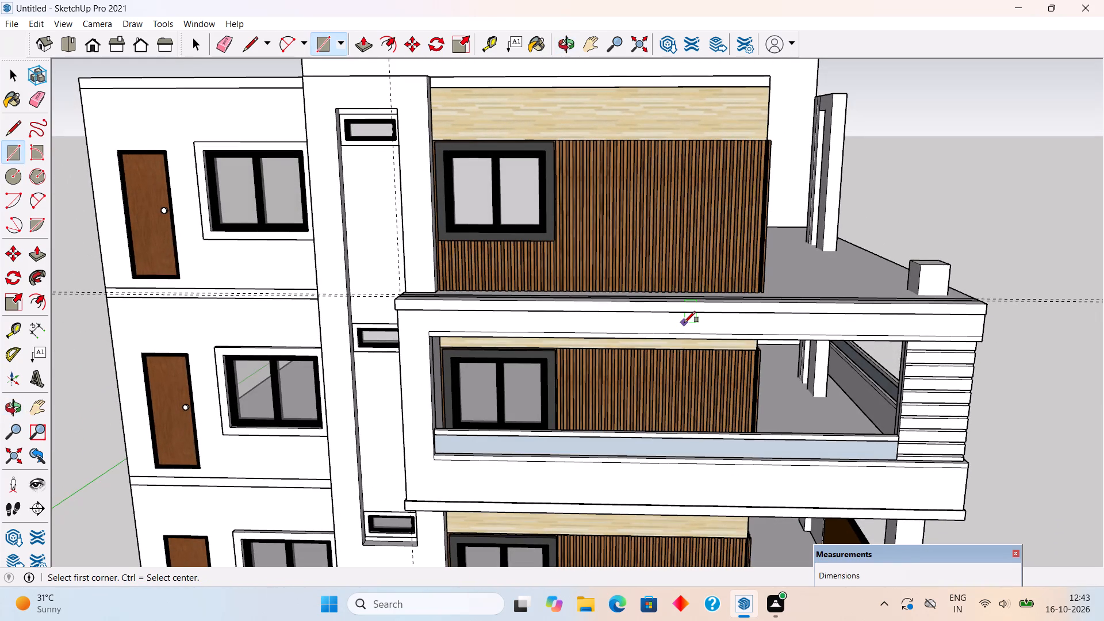
key("p")
scroll(685, 302, "up", 3)
middle_click_drag(723, 354, 724, 512)
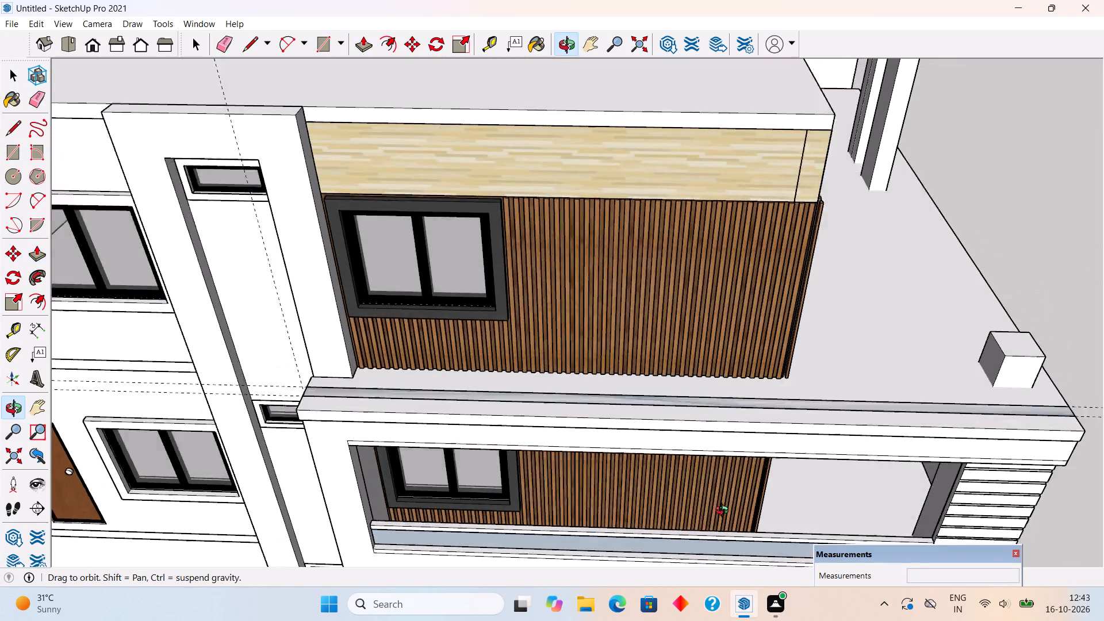
middle_click_drag(724, 512, 726, 517)
scroll(729, 431, "up", 3)
left_click(734, 416)
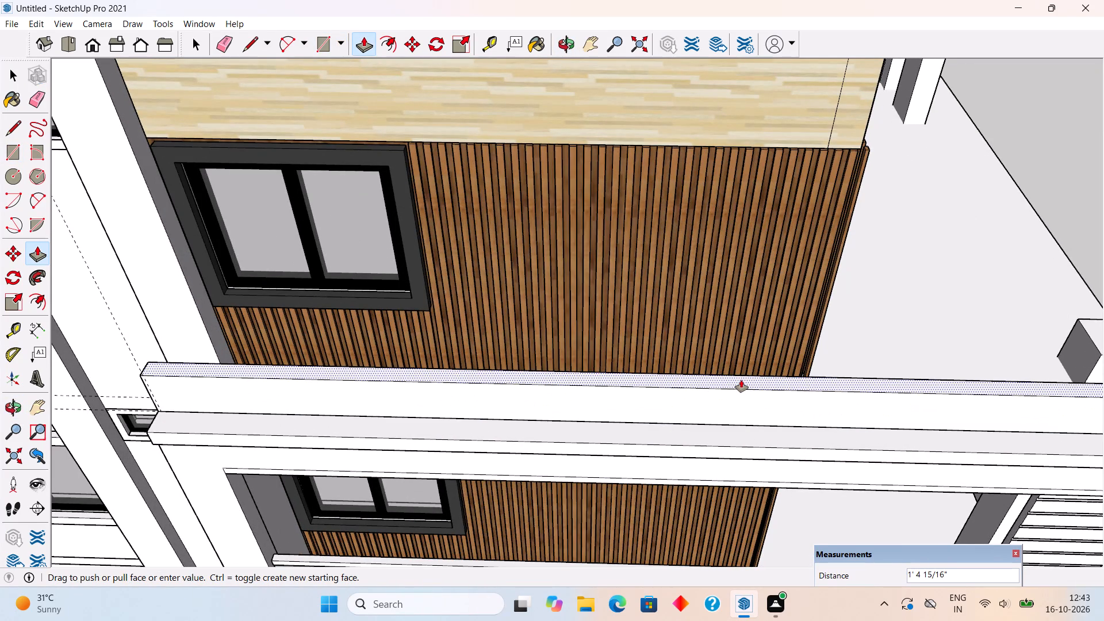
type("1'")
key("Return")
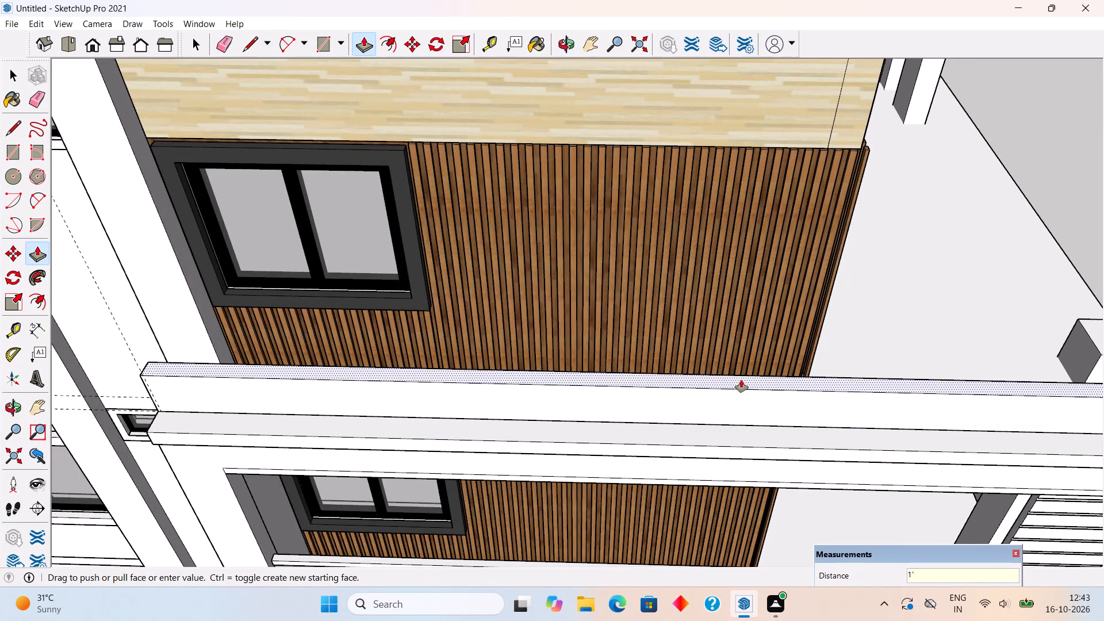
key("space")
Examine the new parapet from several sides, including its corner and its end beside the tall wall frame.
scroll(741, 380, "down", 10)
middle_click_drag(790, 404, 726, 145)
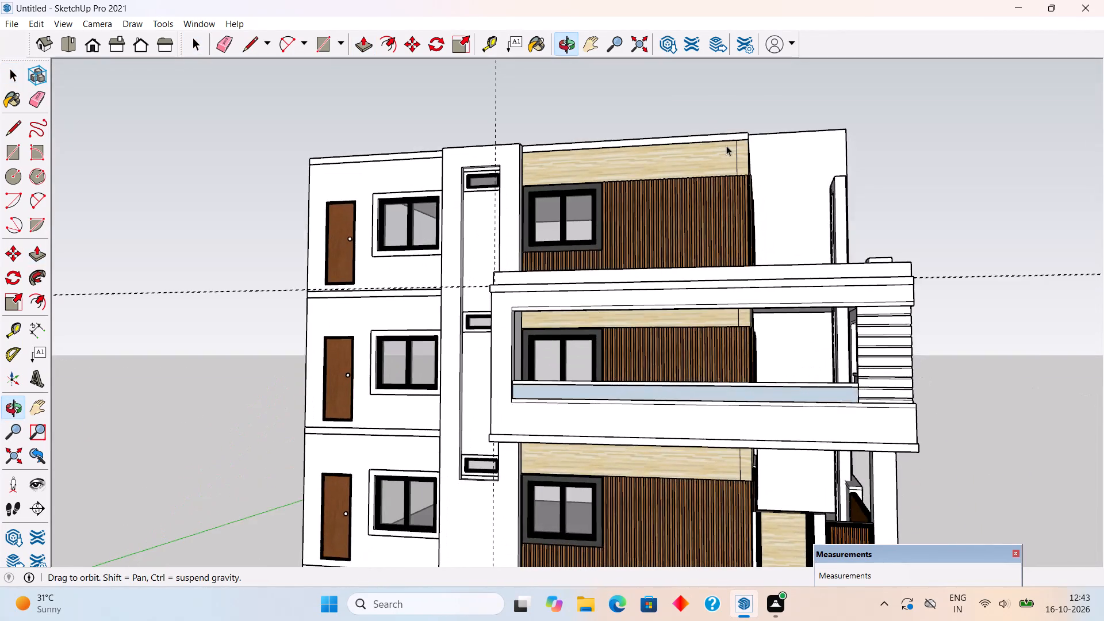
middle_click_drag(840, 425, 922, 380)
scroll(924, 381, "up", 3)
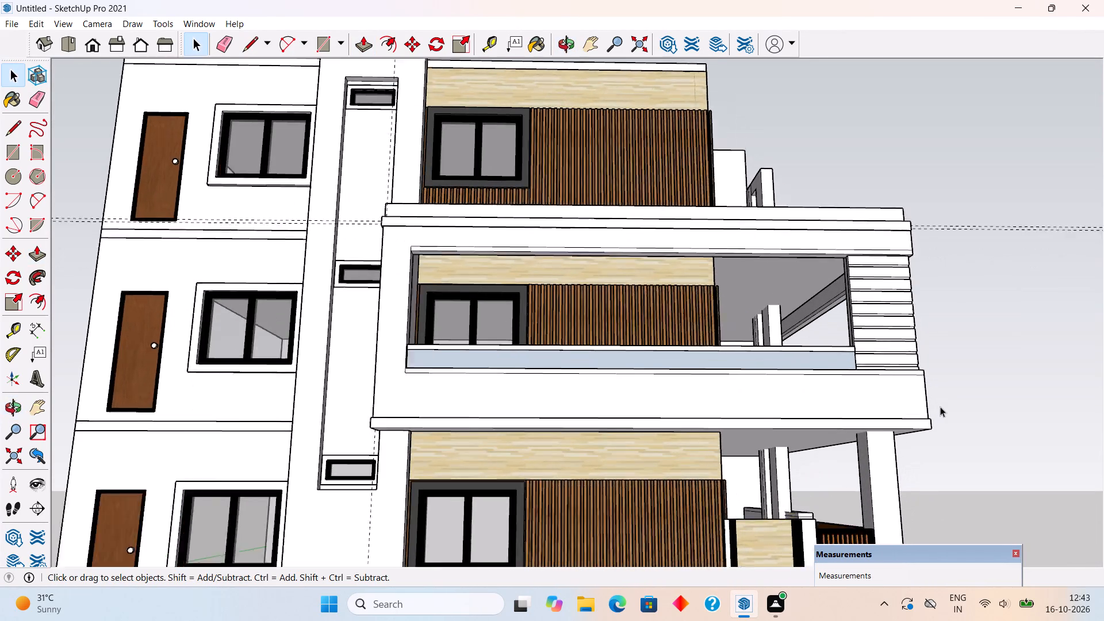
scroll(940, 407, "up", 1)
middle_click_drag(609, 470, 718, 557)
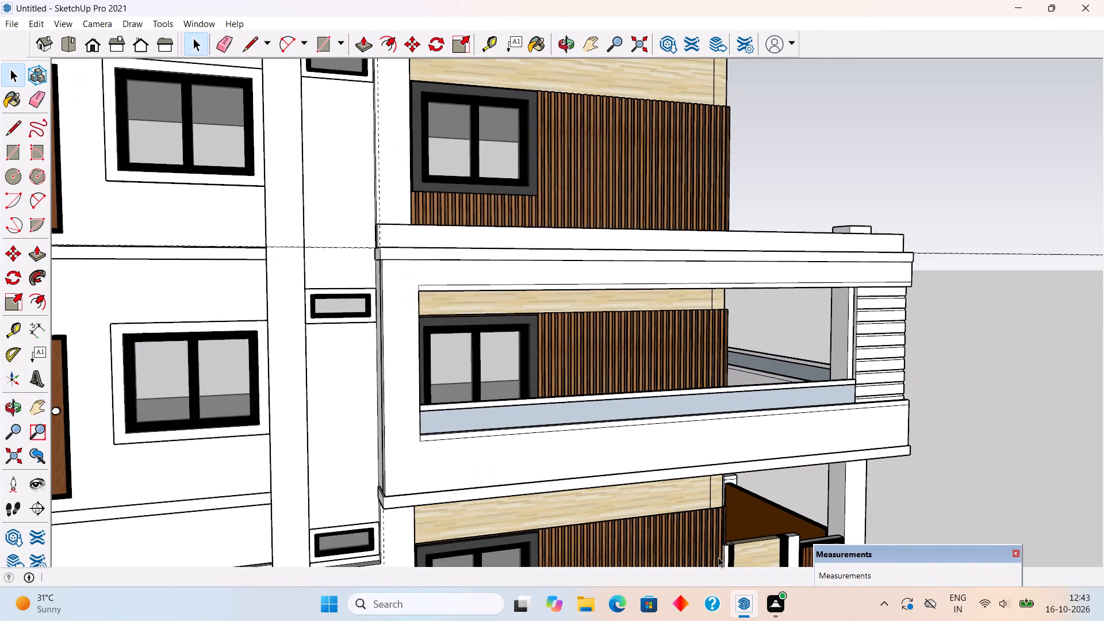
middle_click_drag(366, 435, 667, 536)
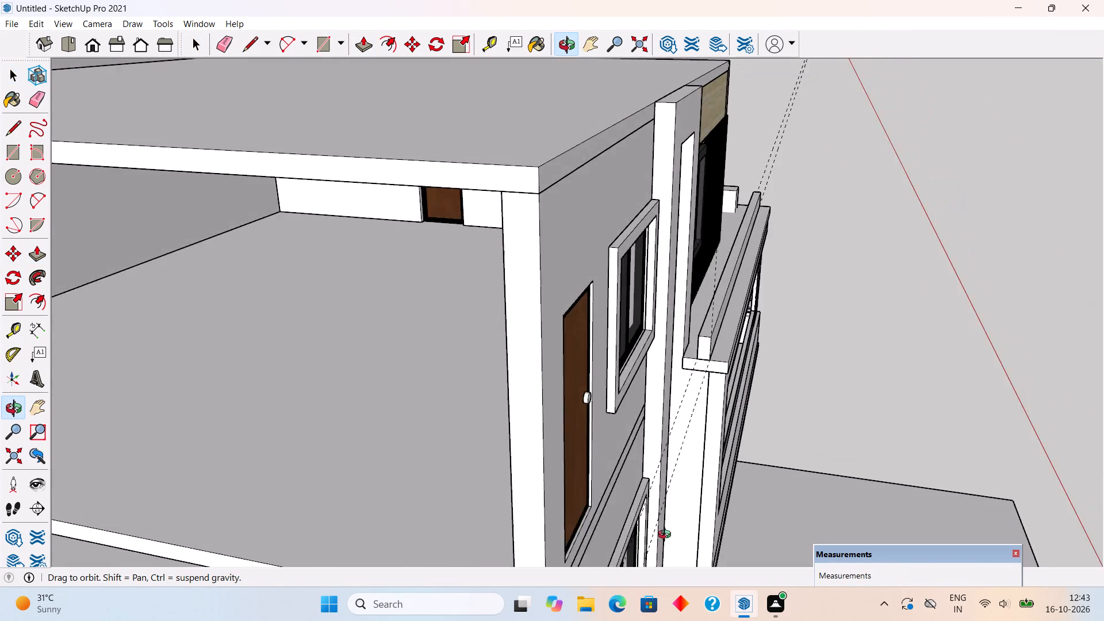
middle_click_drag(667, 536, 316, 559)
scroll(316, 559, "down", 3)
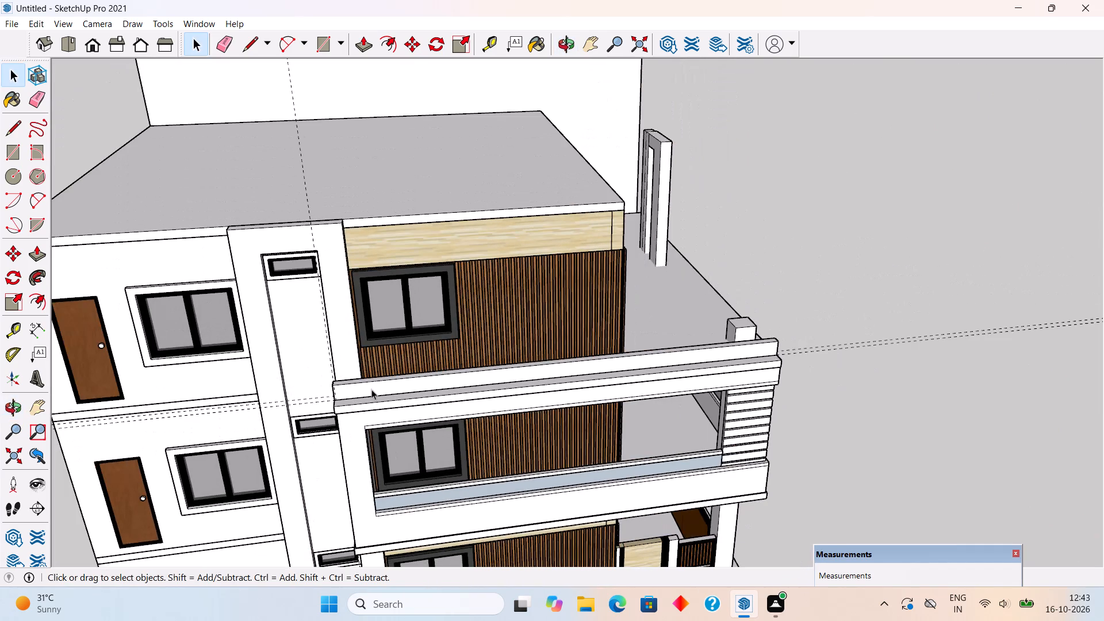
middle_click_drag(446, 346, 148, 378)
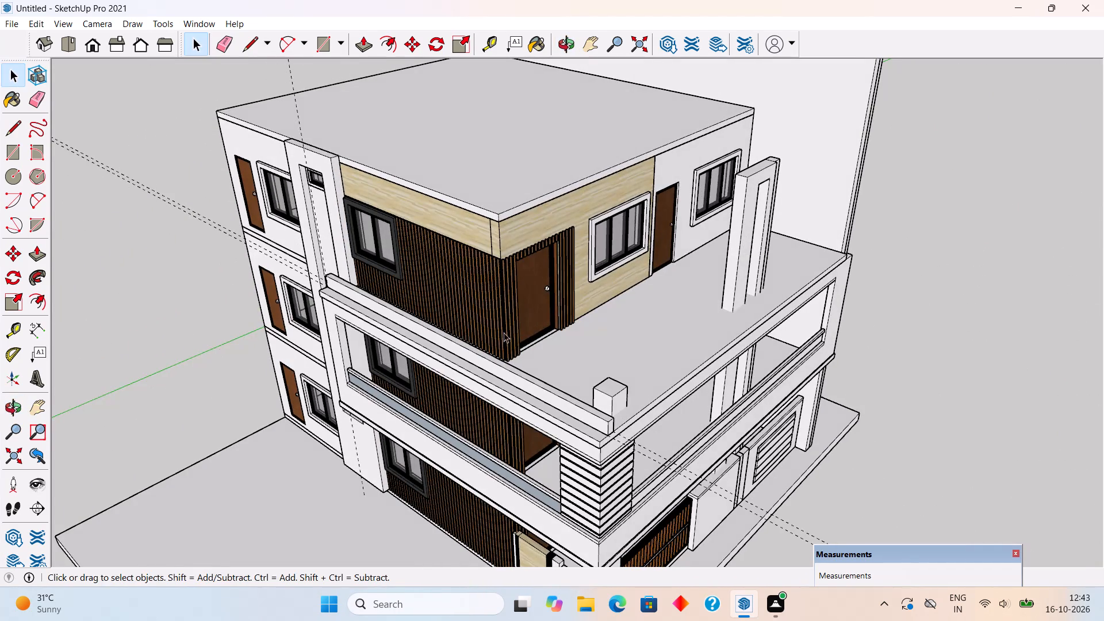
middle_click_drag(479, 343, 946, 323)
Push the parapet's end face beside the tall wall frame back about 1' 7".
scroll(581, 386, "up", 8)
middle_click_drag(549, 384, 527, 450)
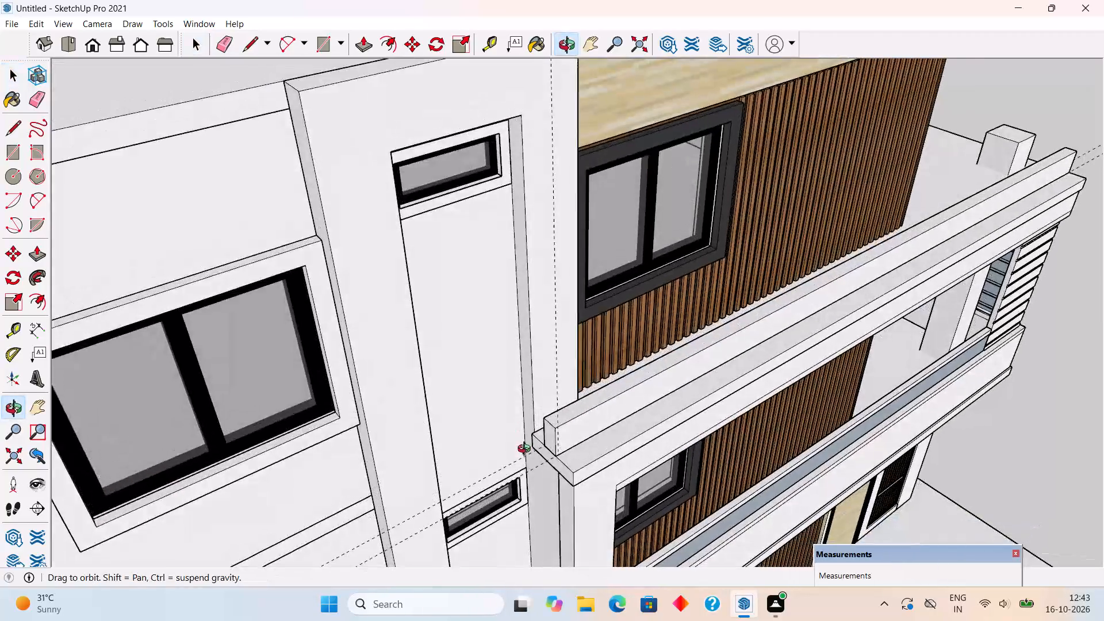
middle_click_drag(527, 450, 525, 496)
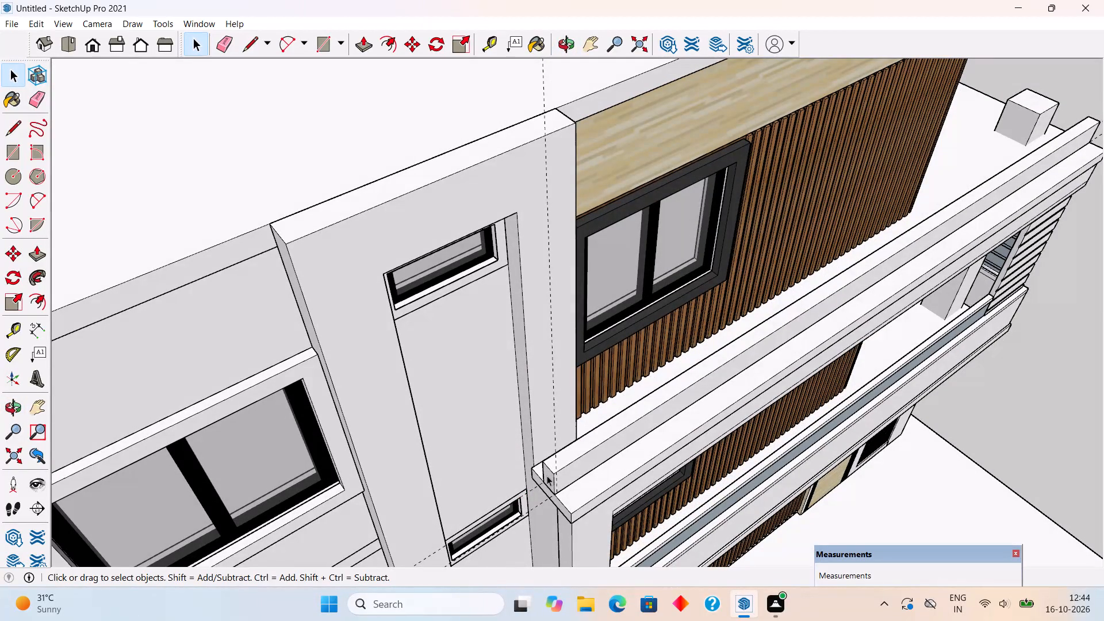
key("p")
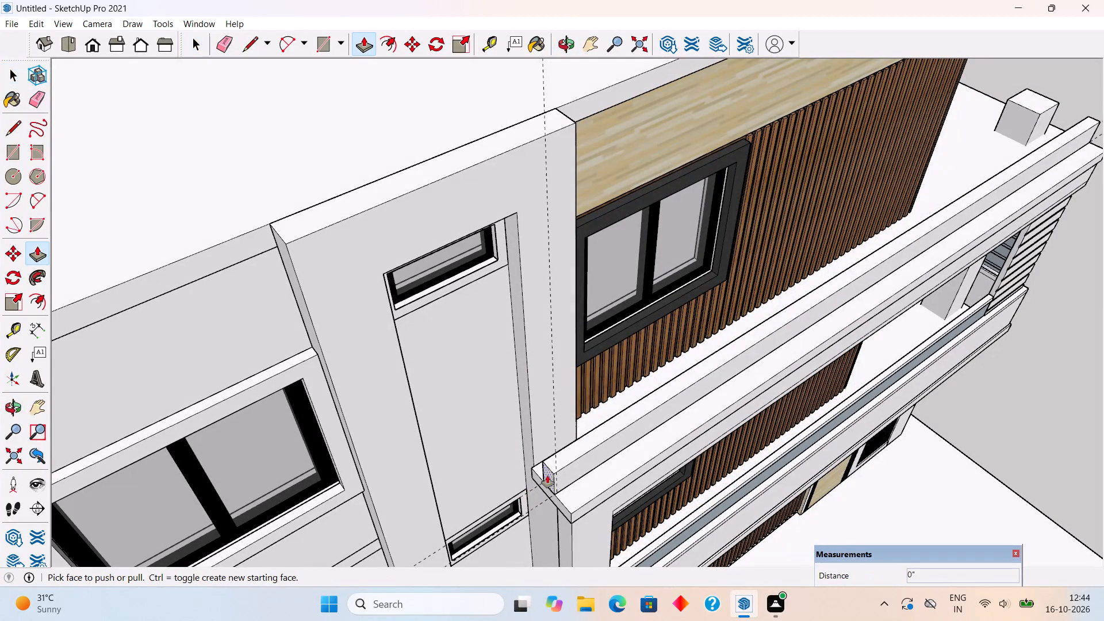
left_click(547, 476)
left_click(573, 411)
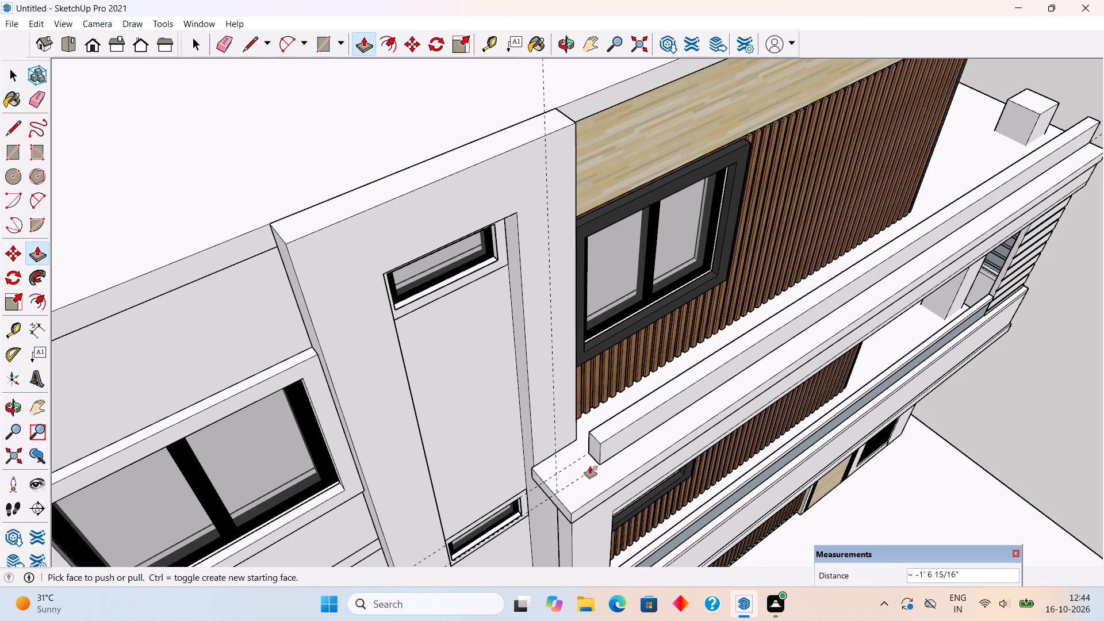
Draw a rectangle in the plane of the parapet's end face, from its upper corner across to the tall wall frame.
middle_click_drag(594, 439, 667, 449)
scroll(642, 442, "up", 3)
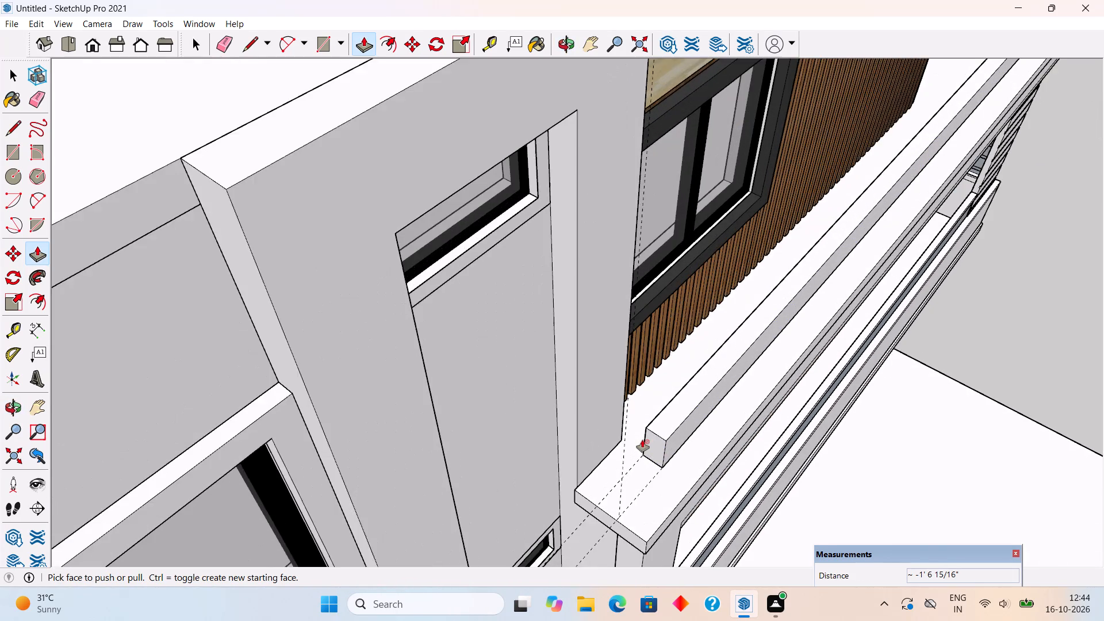
scroll(643, 439, "up", 2)
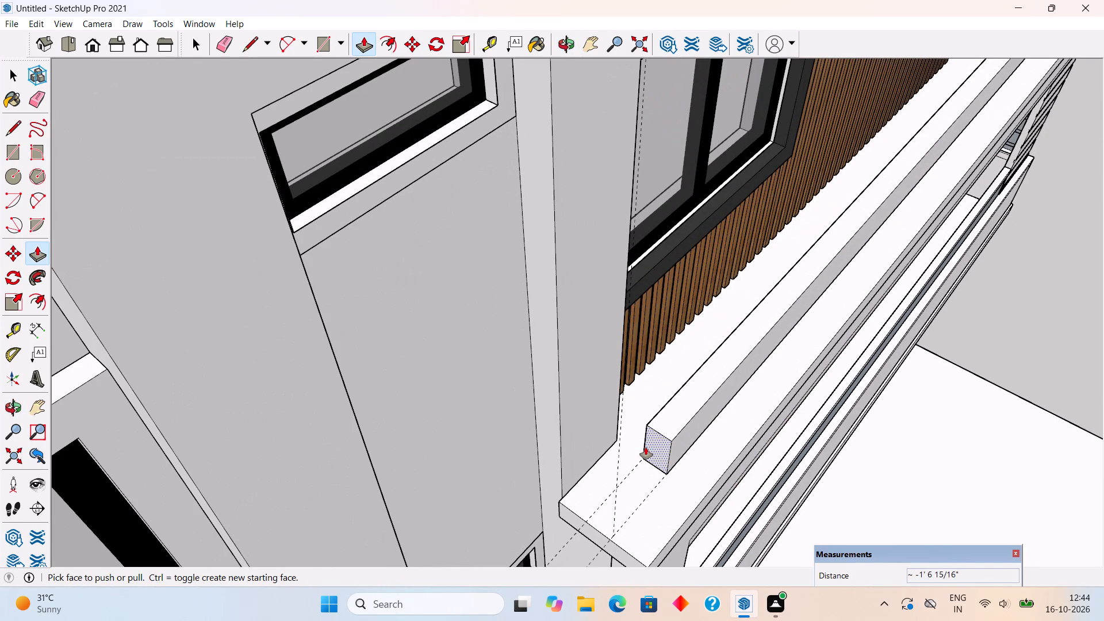
key("r")
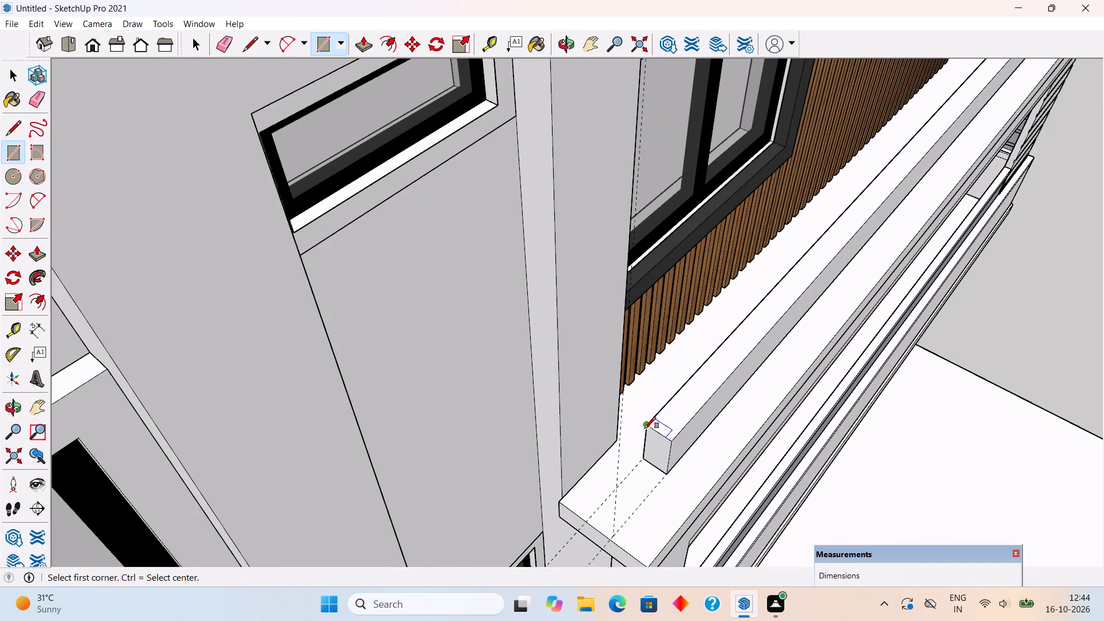
left_click(645, 428)
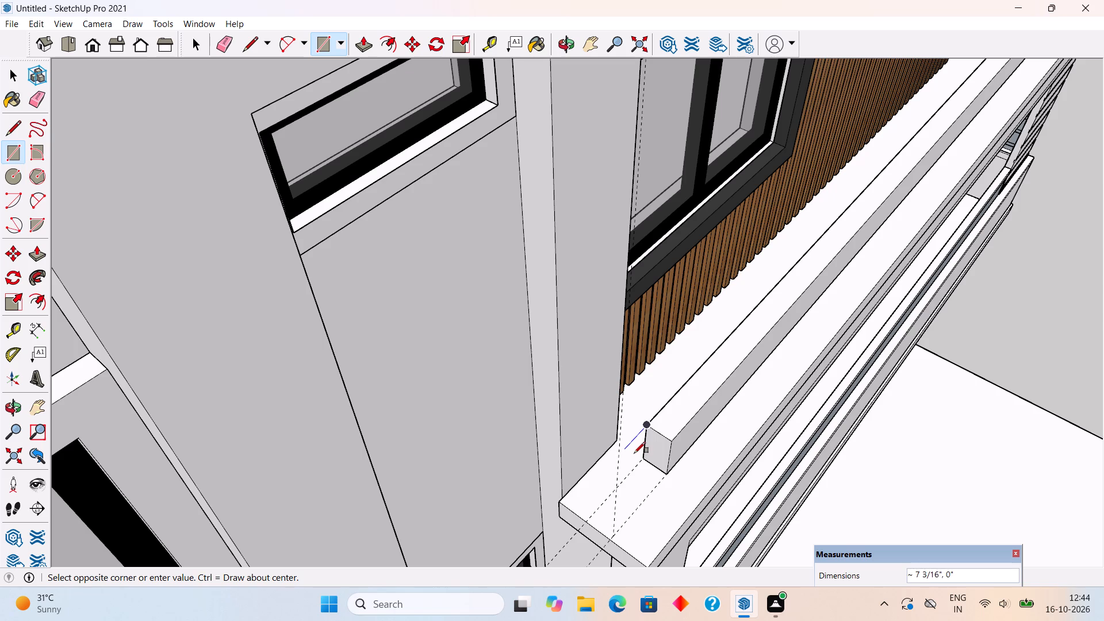
left_click(620, 439)
Pull the parapet's end face out about 1' 6" along the slab, and bring the new rectangle beside it flush with that end.
key("p")
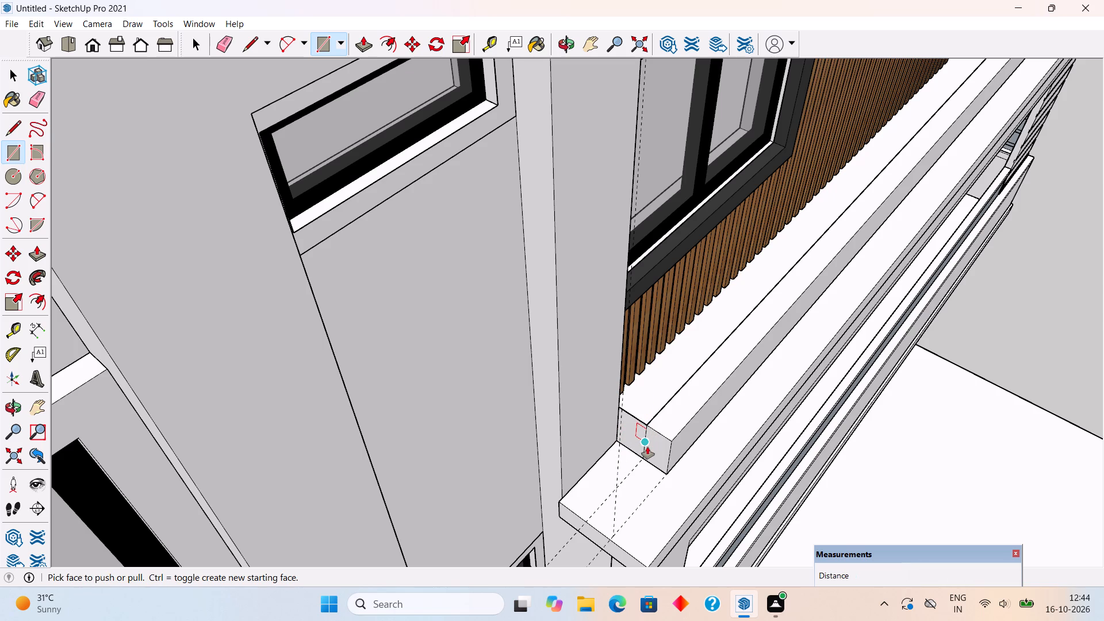
left_click(647, 445)
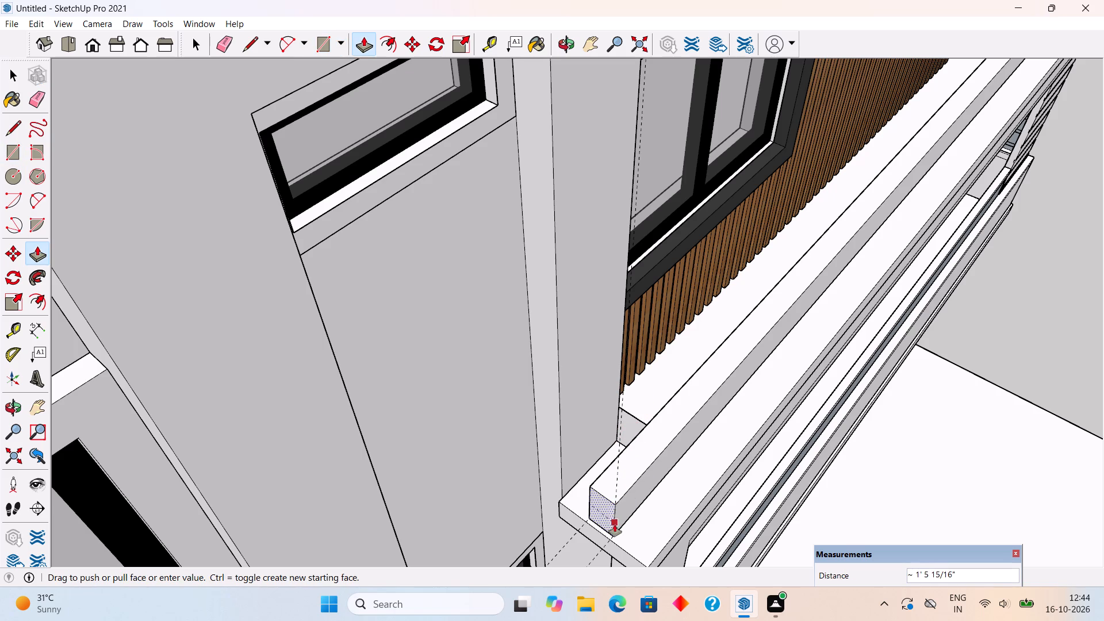
left_click(609, 538)
left_click(631, 431)
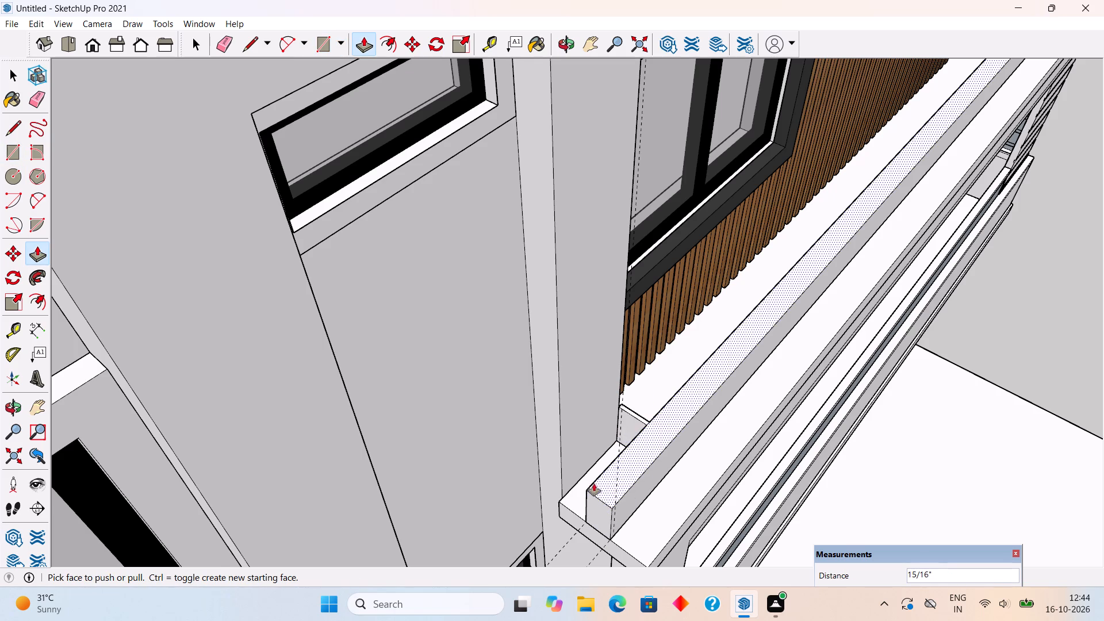
key("ctrl+z")
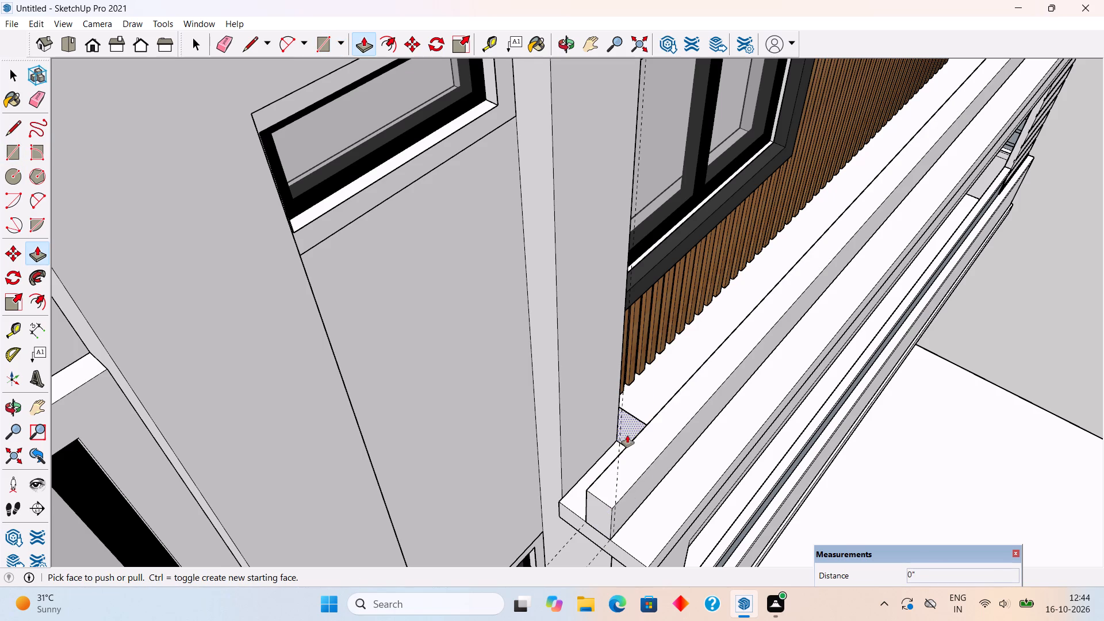
left_click(630, 432)
left_click(587, 493)
Delete the dividing edges on the top and end faces of the widened parapet end beside the tall wall frame.
key("space")
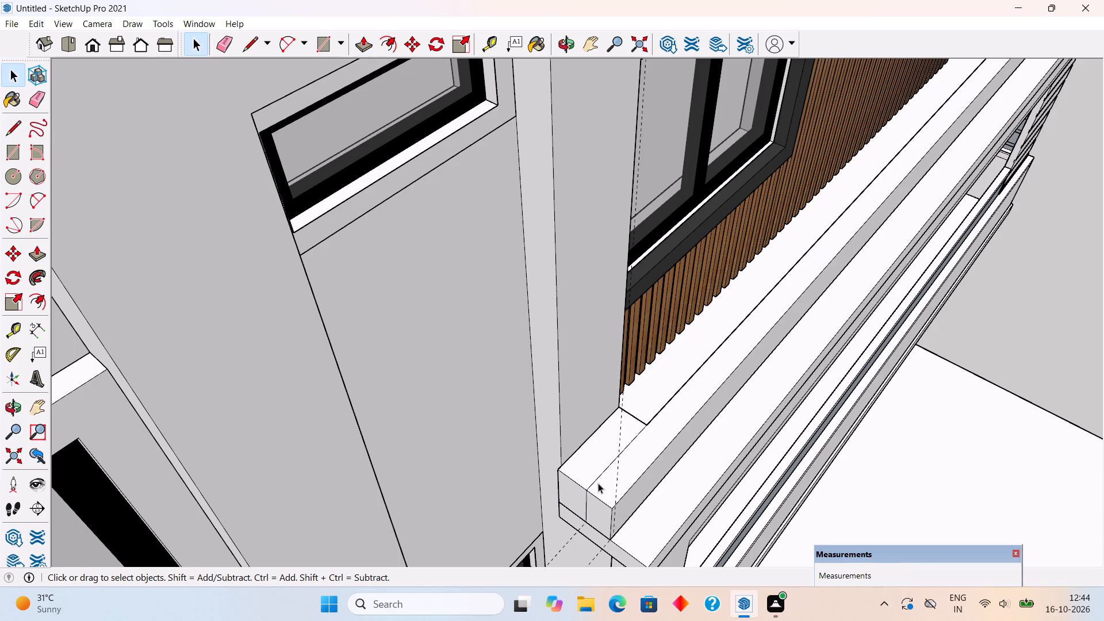
left_click(601, 477)
key("Delete")
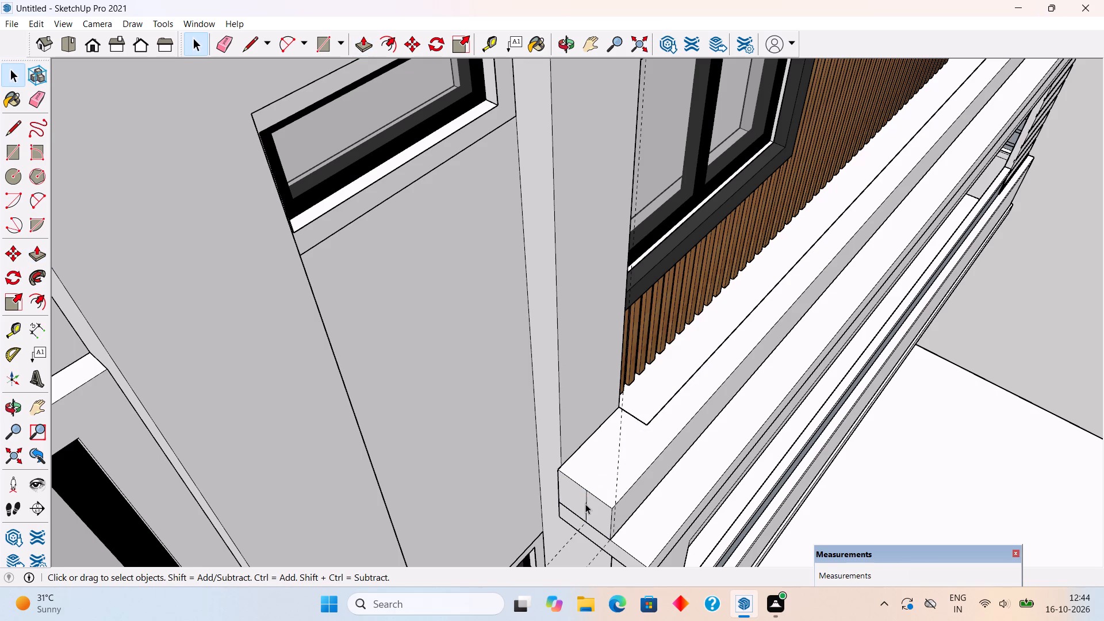
left_click(585, 504)
key("Delete")
Push the parapet's other end face, at the building corner, back 11" to line up with the front of the square block.
scroll(609, 467, "down", 11)
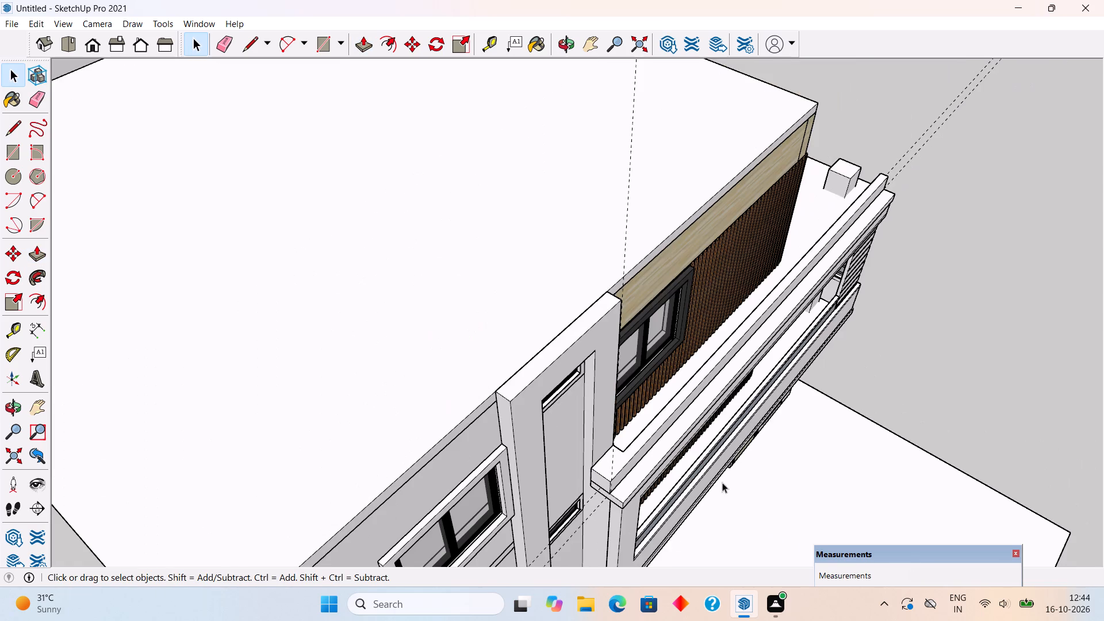
scroll(699, 458, "down", 4)
middle_click_drag(709, 467, 428, 247)
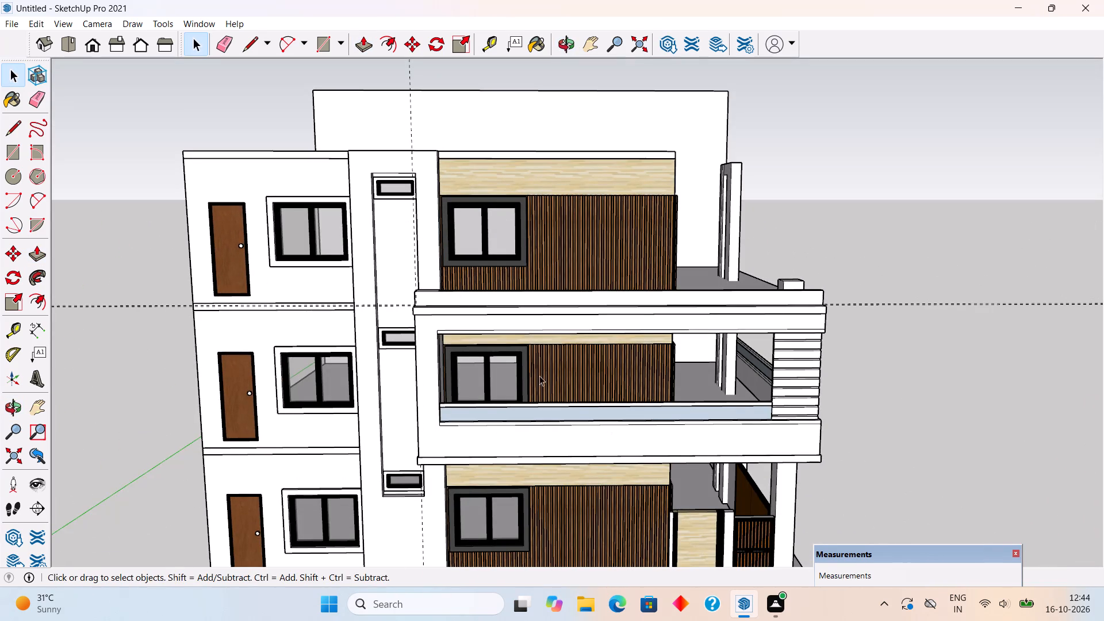
middle_click_drag(524, 368, 392, 378)
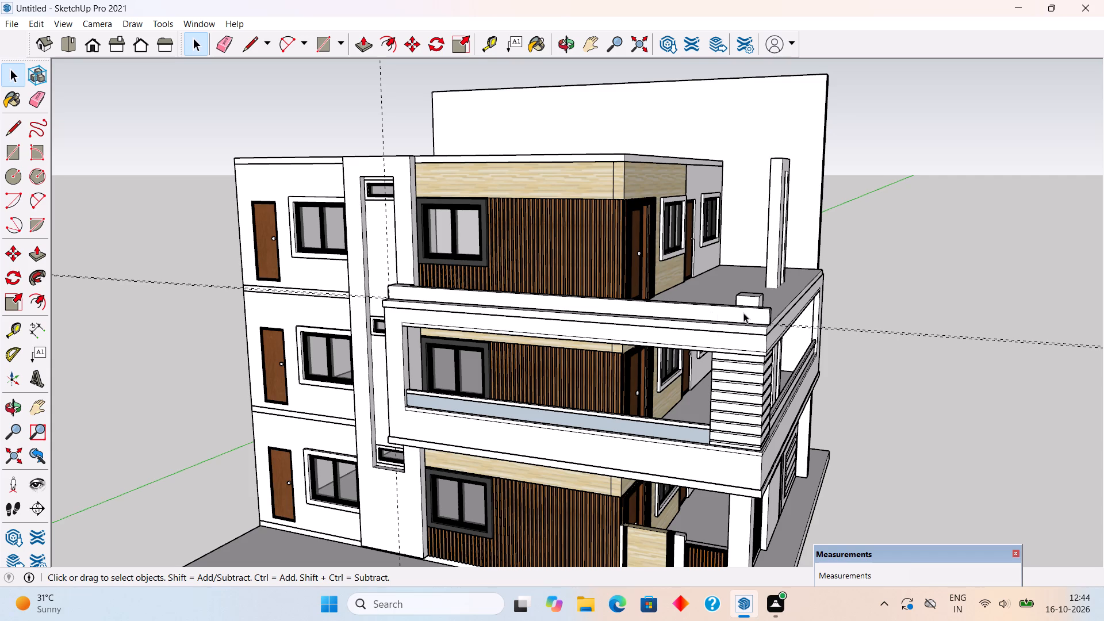
middle_click_drag(743, 313, 749, 397)
scroll(763, 385, "up", 11)
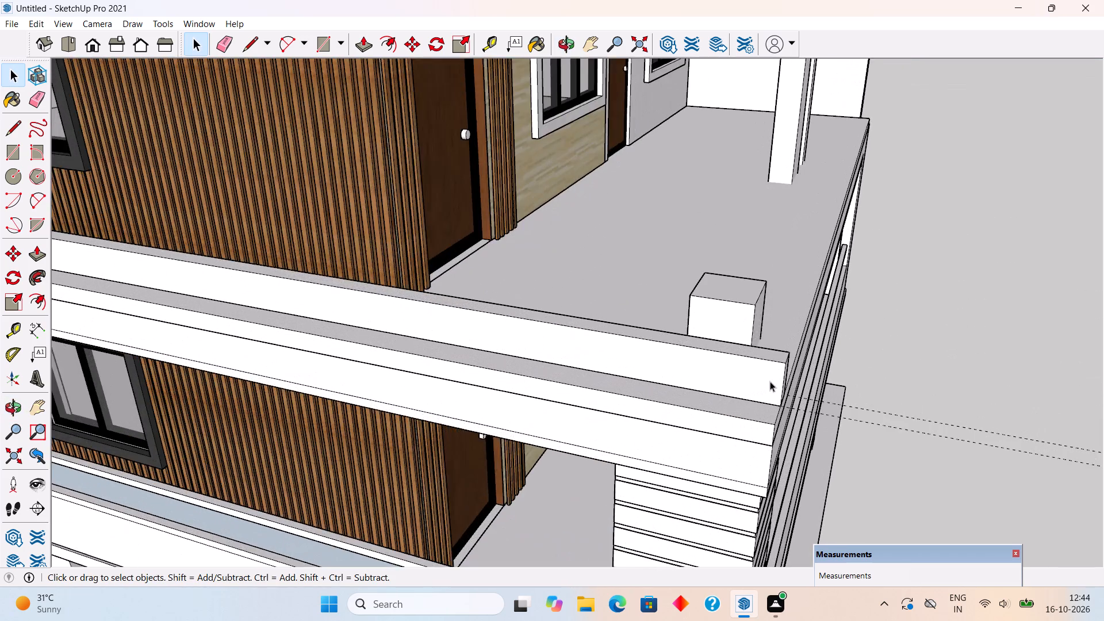
scroll(770, 381, "up", 1)
middle_click_drag(770, 381, 610, 386)
scroll(593, 395, "up", 4)
left_click(579, 408)
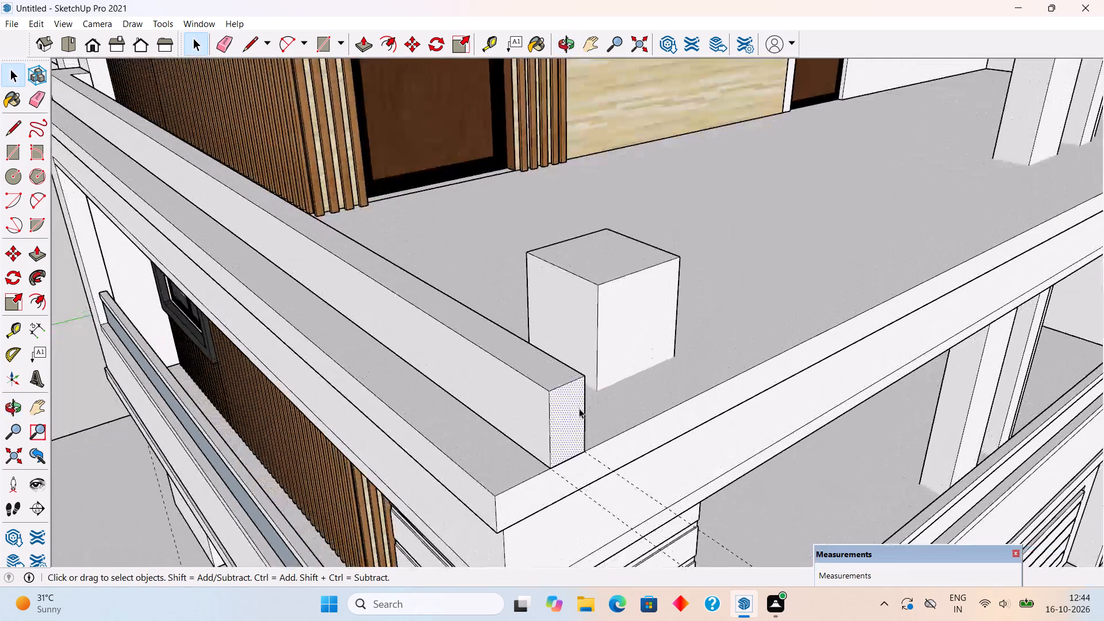
key("p")
left_click(579, 408)
left_click(596, 372)
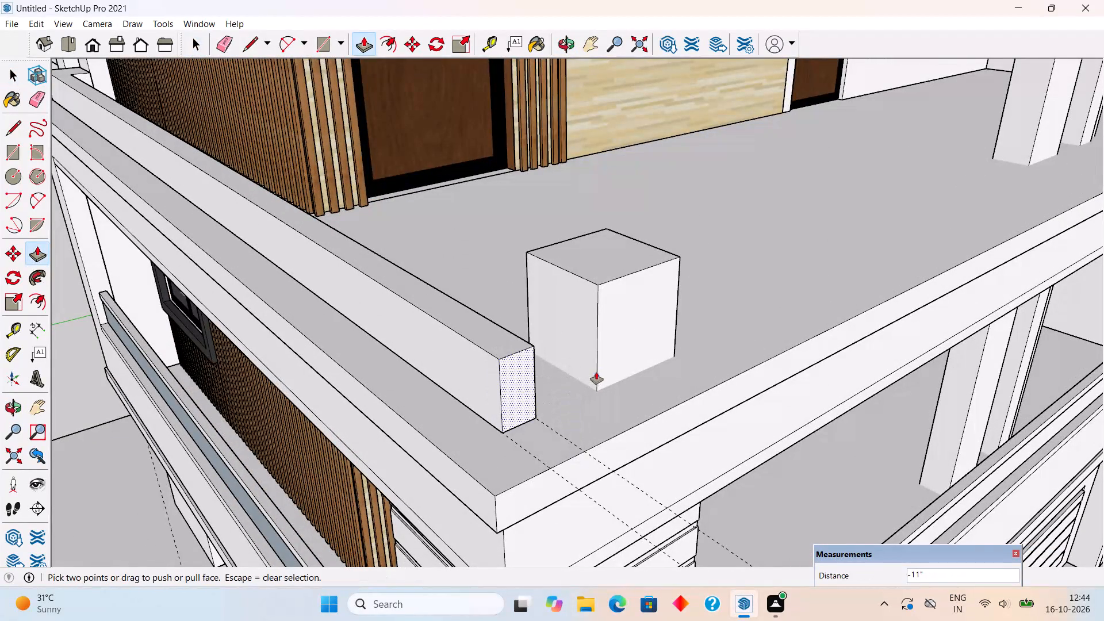
Push the parapet's end face beside the square block back a further 6".
middle_click_drag(576, 381, 409, 413)
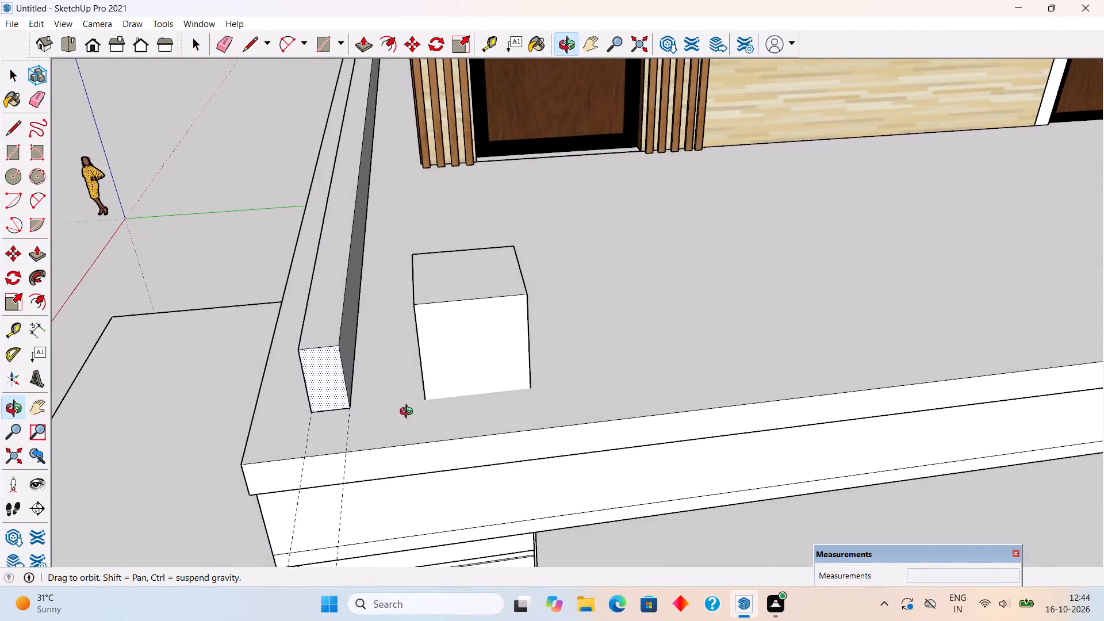
middle_click_drag(409, 413, 321, 430)
scroll(309, 325, "up", 4)
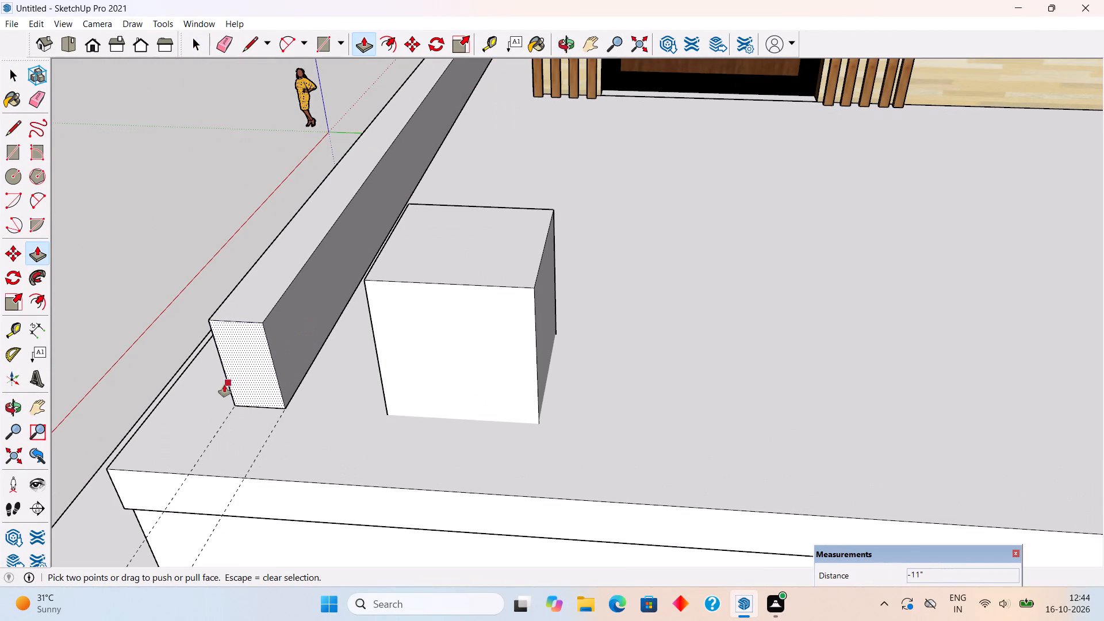
middle_click_drag(252, 373, 461, 409)
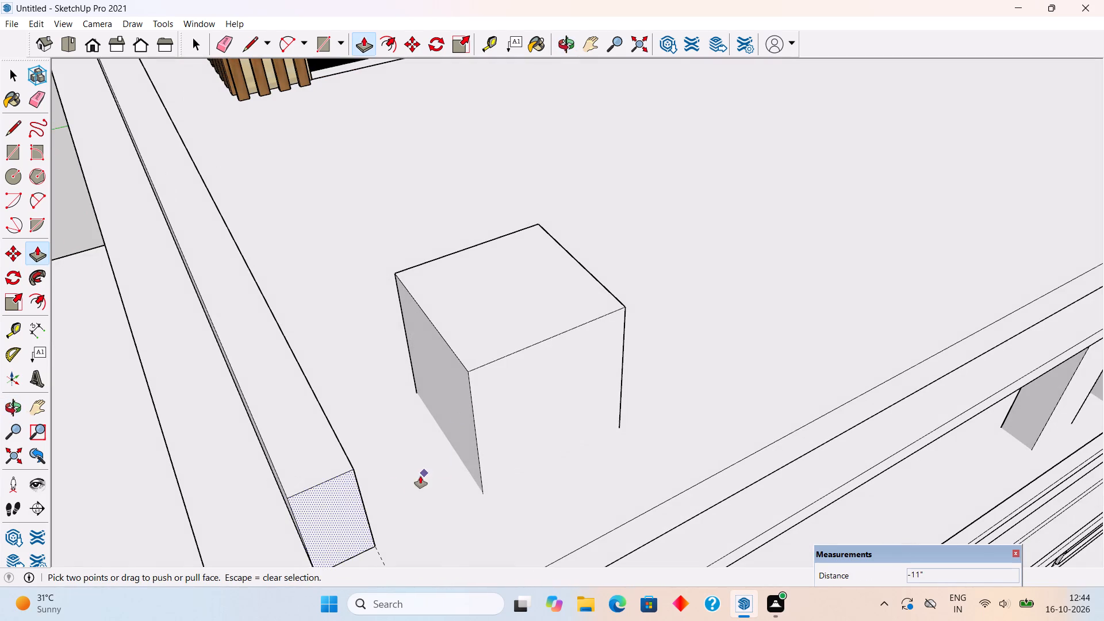
left_click(354, 507)
type("6\"")
key("Return")
middle_click_drag(339, 471, 189, 473)
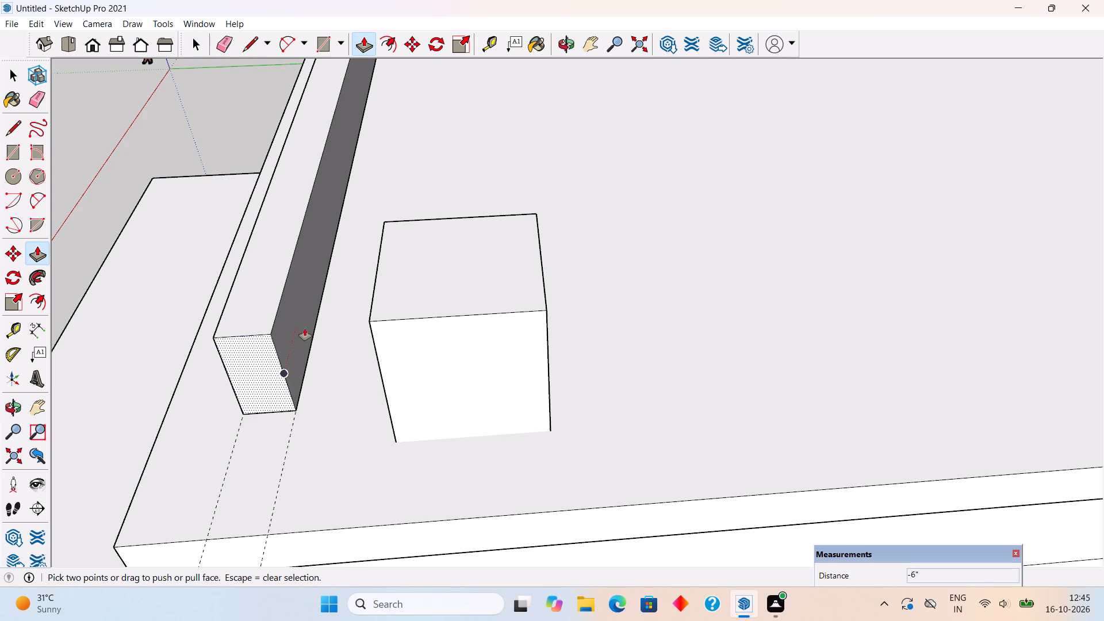
Place a guide 6" from the parapet's end on its inner side face and draw a 1' line along it.
key("t")
left_click(281, 362)
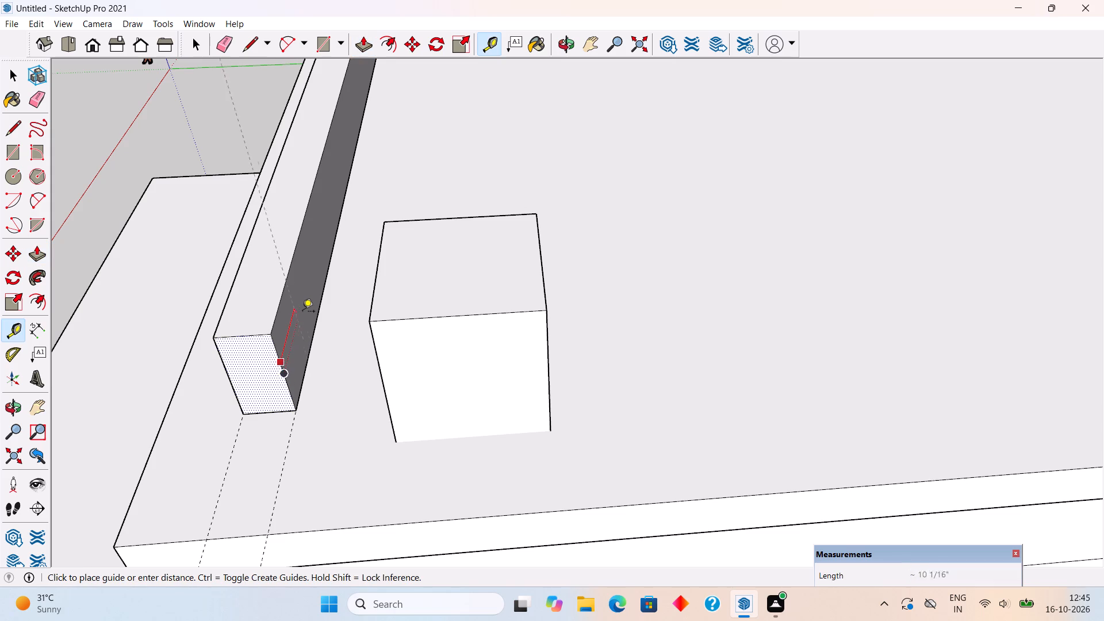
type("6\"")
key("Return")
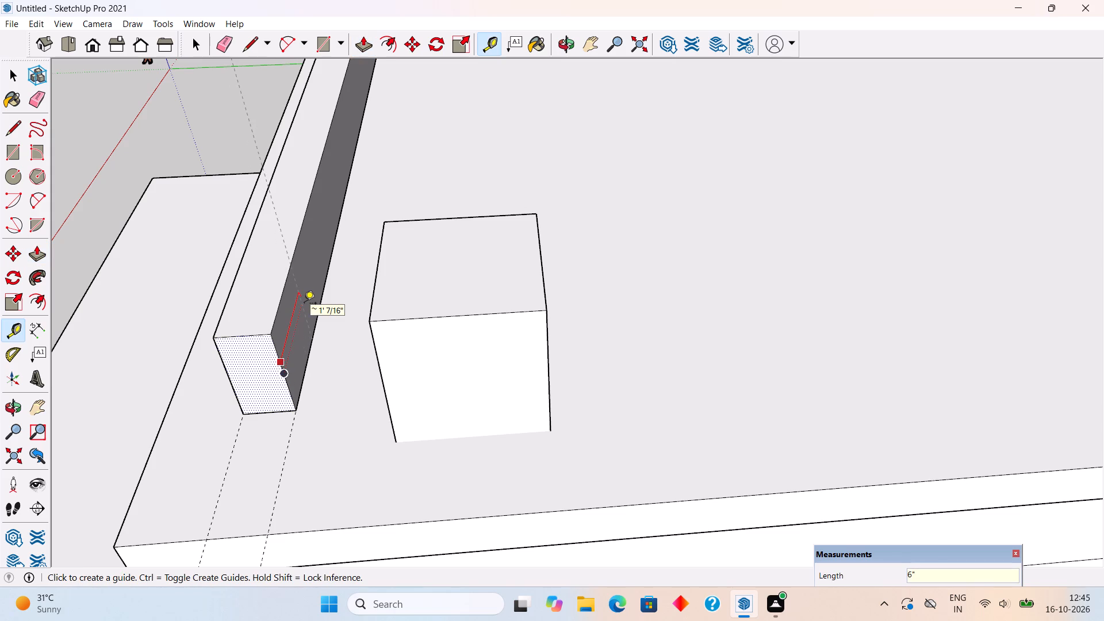
key("l")
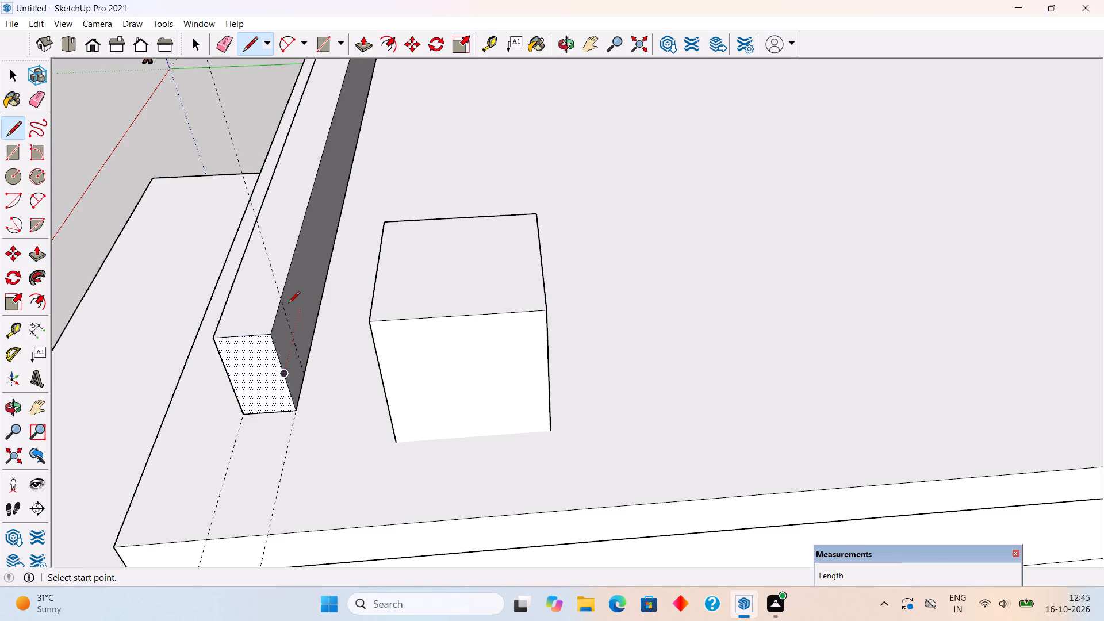
left_click(282, 298)
left_click(304, 374)
Pull the 6" wide section at the end of the parapet's inner side out until it meets the square block.
key("p")
key("space")
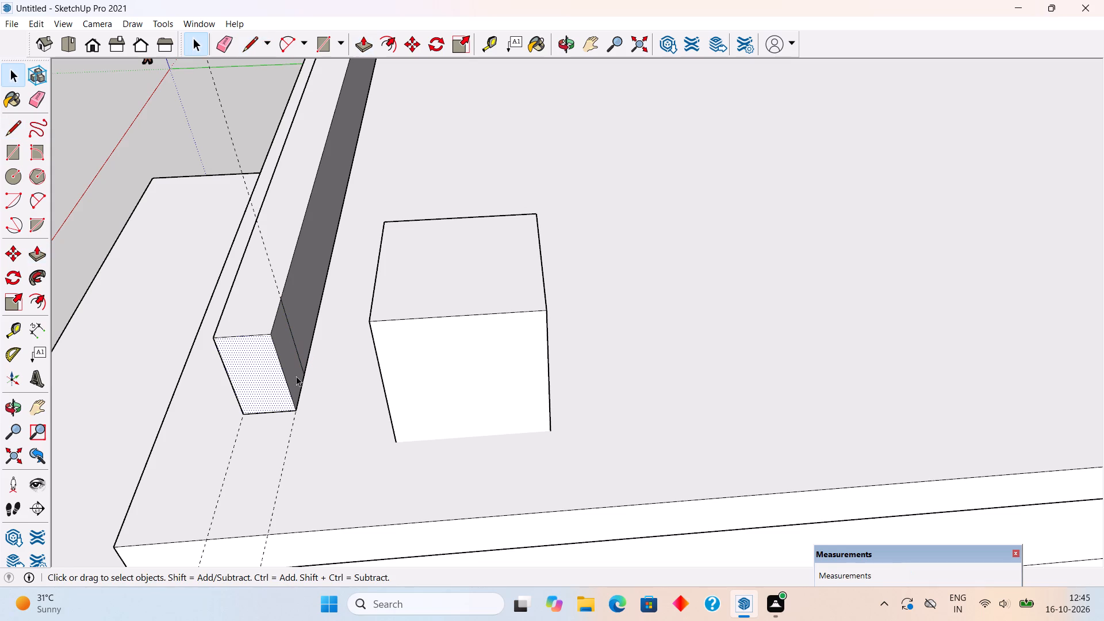
left_click(296, 374)
key("p")
left_click(296, 374)
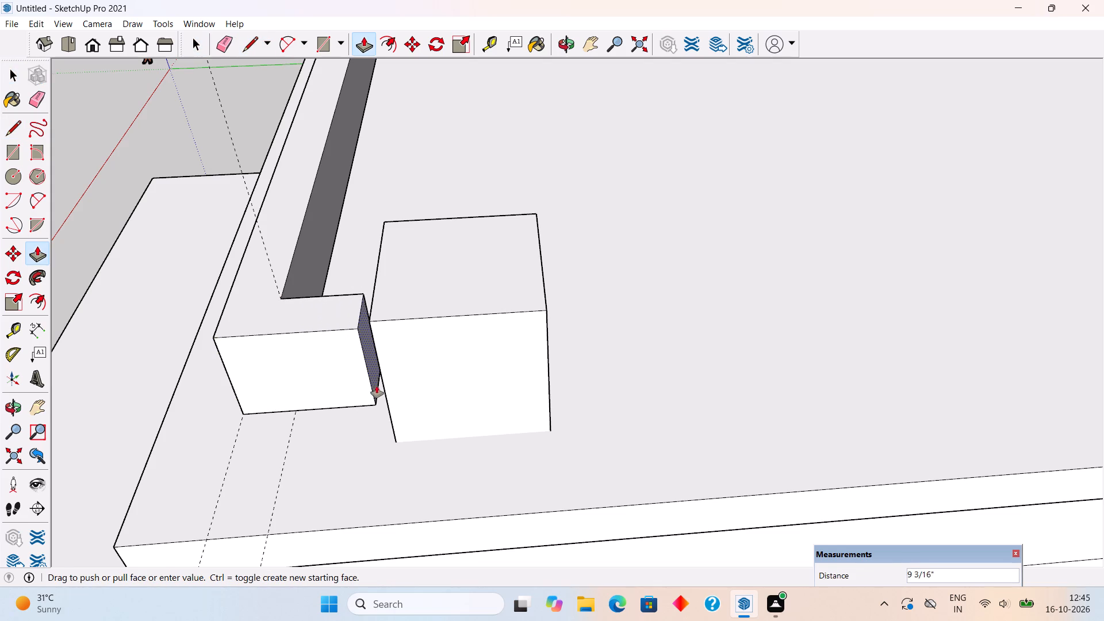
left_click(384, 393)
key("space")
Examine the parapet from several sides, including its short return at the square block and its widened end beside the tall wall frame.
scroll(384, 393, "down", 11)
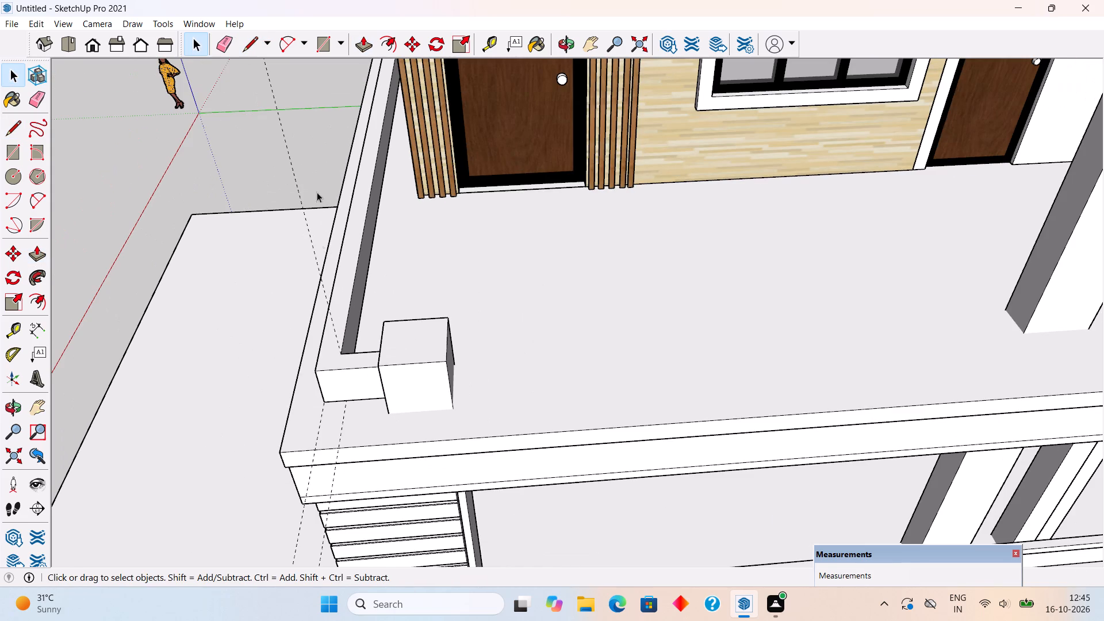
left_click(292, 157)
scroll(277, 382, "down", 9)
middle_click_drag(392, 420, 774, 124)
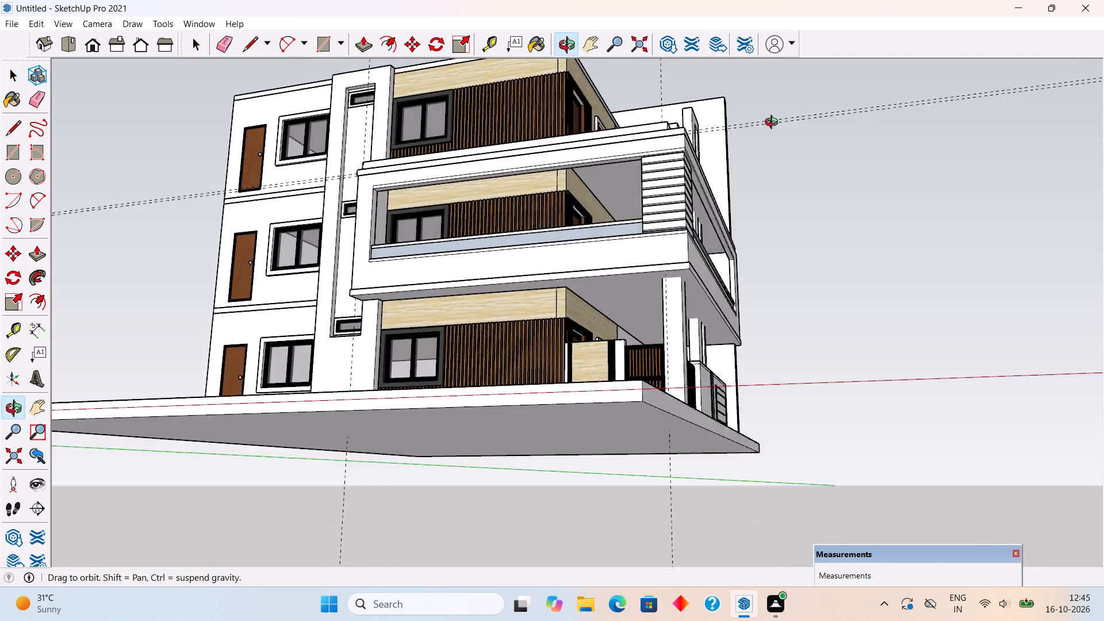
middle_click_drag(774, 124, 682, 197)
scroll(682, 197, "up", 1)
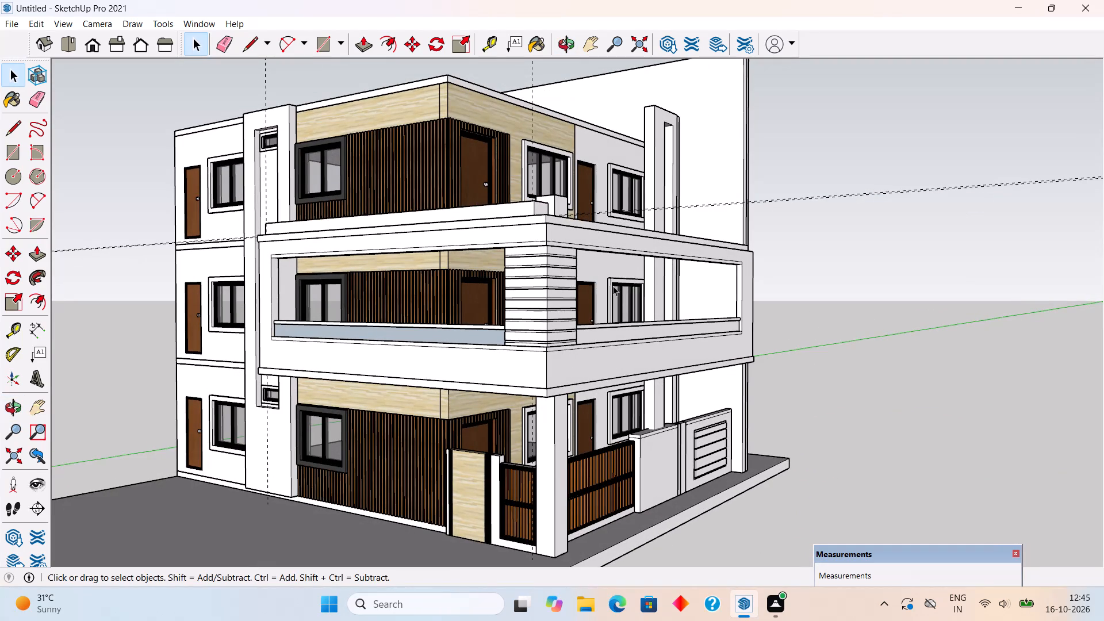
scroll(561, 221, "down", 3)
middle_click_drag(503, 221, 649, 390)
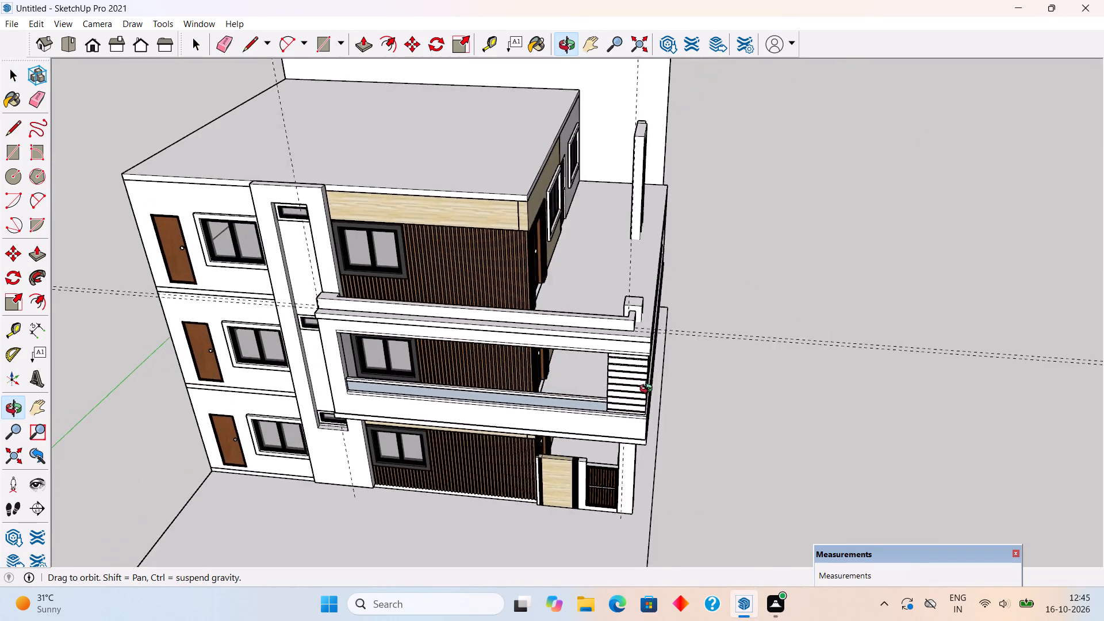
middle_click_drag(649, 390, 681, 396)
scroll(677, 354, "up", 3)
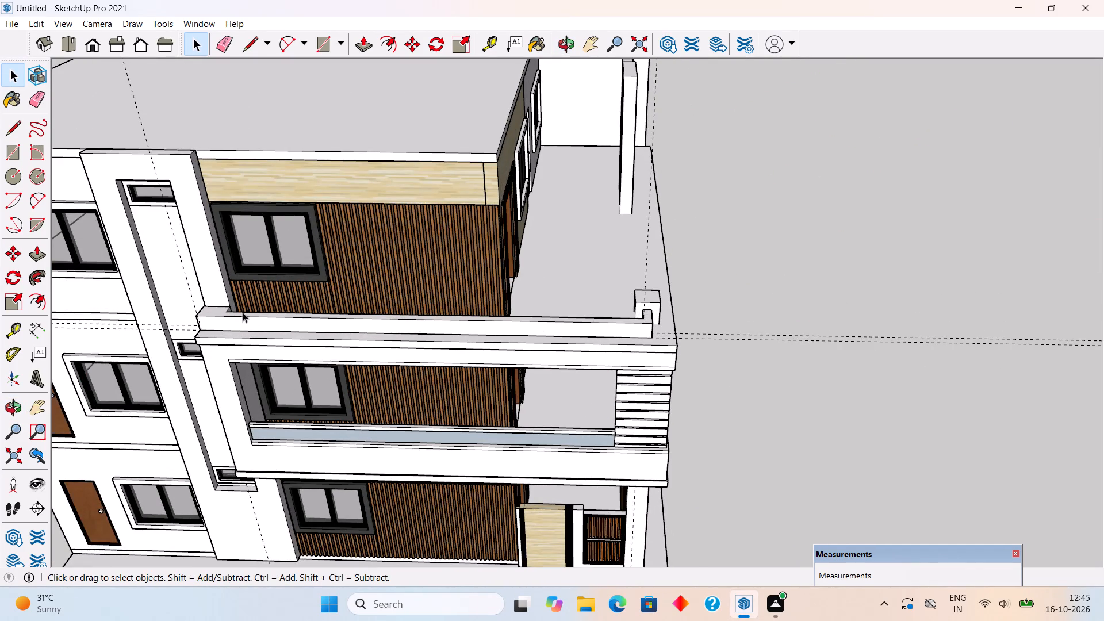
scroll(243, 312, "up", 8)
scroll(224, 292, "down", 1)
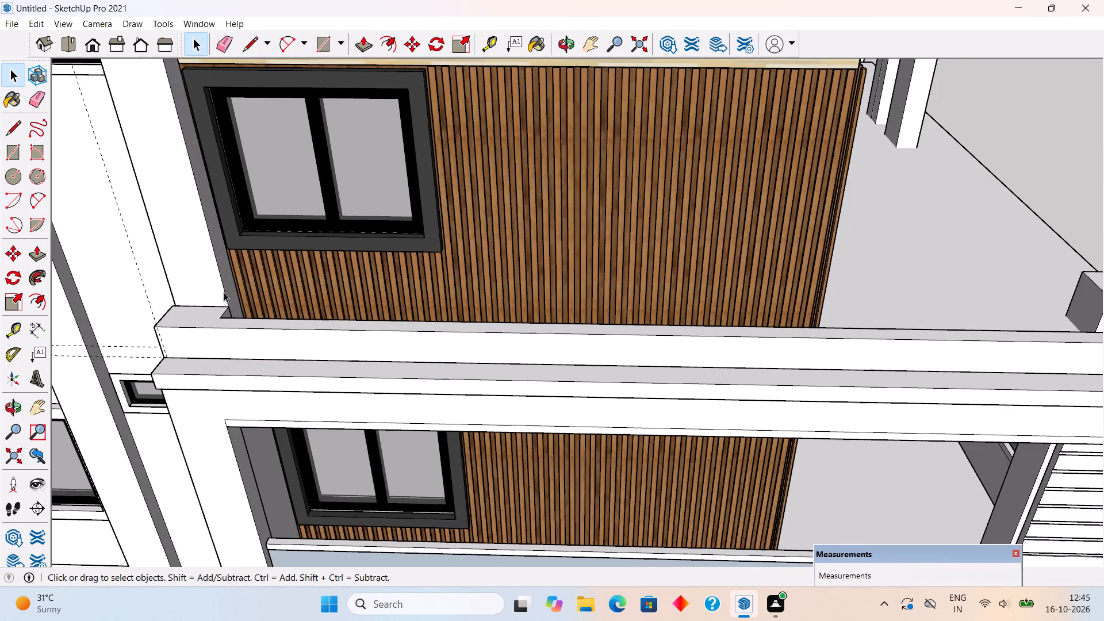
middle_click_drag(281, 315, 136, 339)
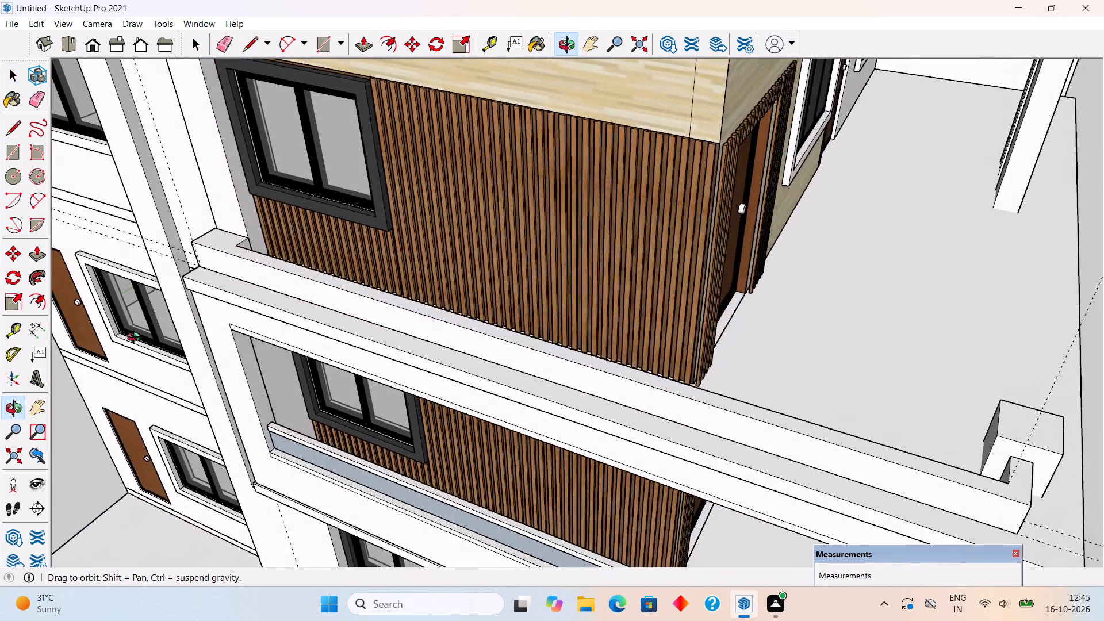
middle_click_drag(136, 339, 228, 329)
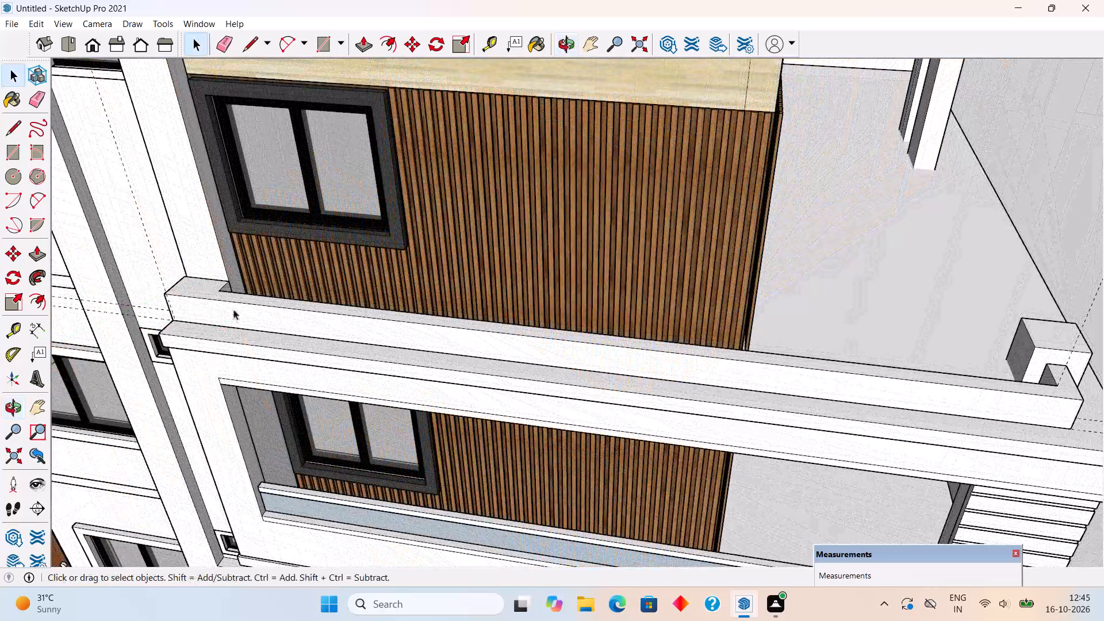
left_click(235, 313)
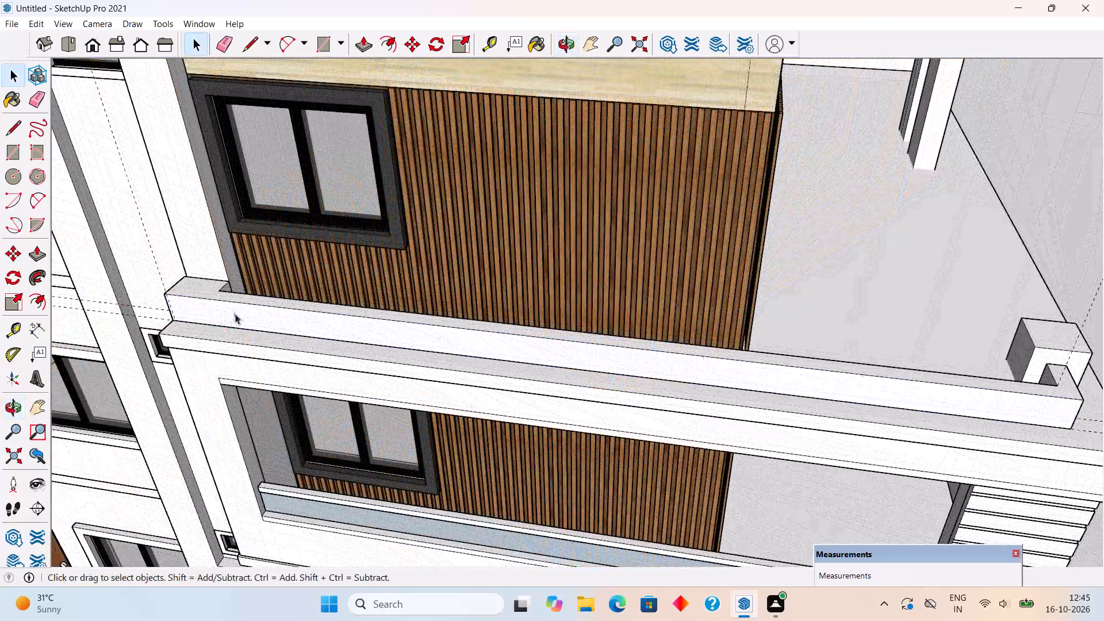
Pull the outer side face of the parapet above the side balcony out by 9".
key("p")
left_click(235, 314)
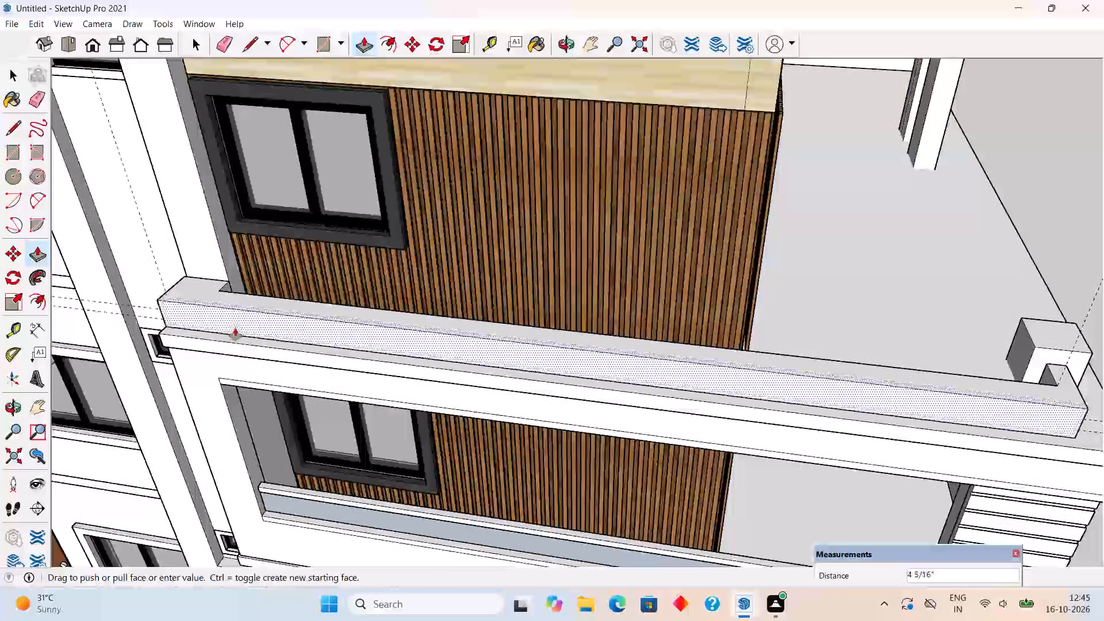
type("9\"")
key("Return")
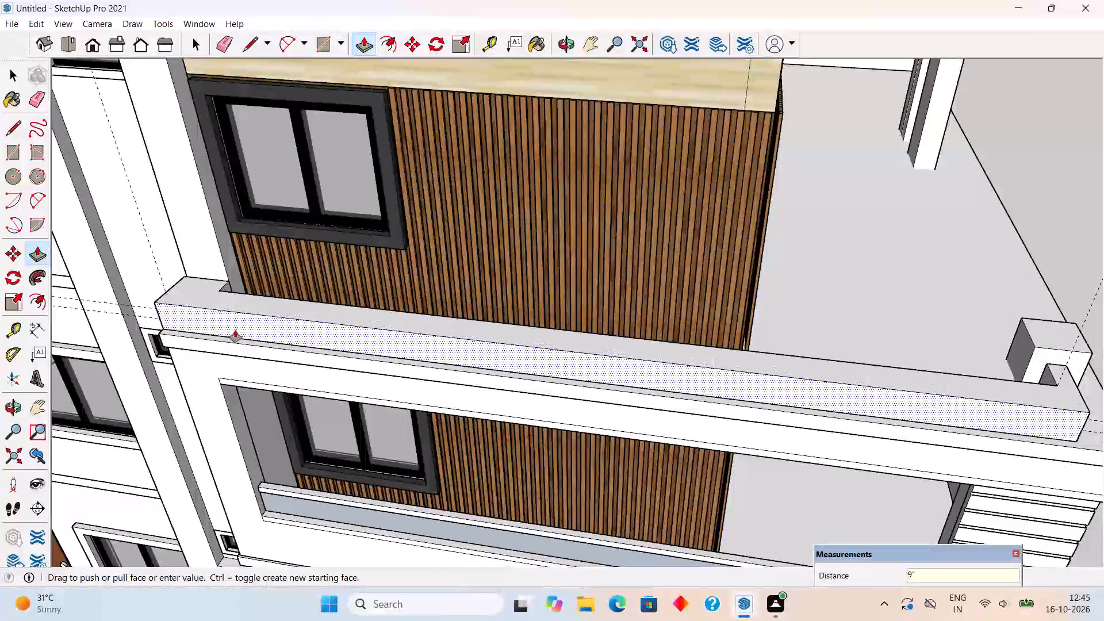
Pull the parapet's end face beside the square block out 1", and further until it is flush with the block's outer face.
scroll(235, 330, "up", 4)
middle_click_drag(305, 342, 249, 325)
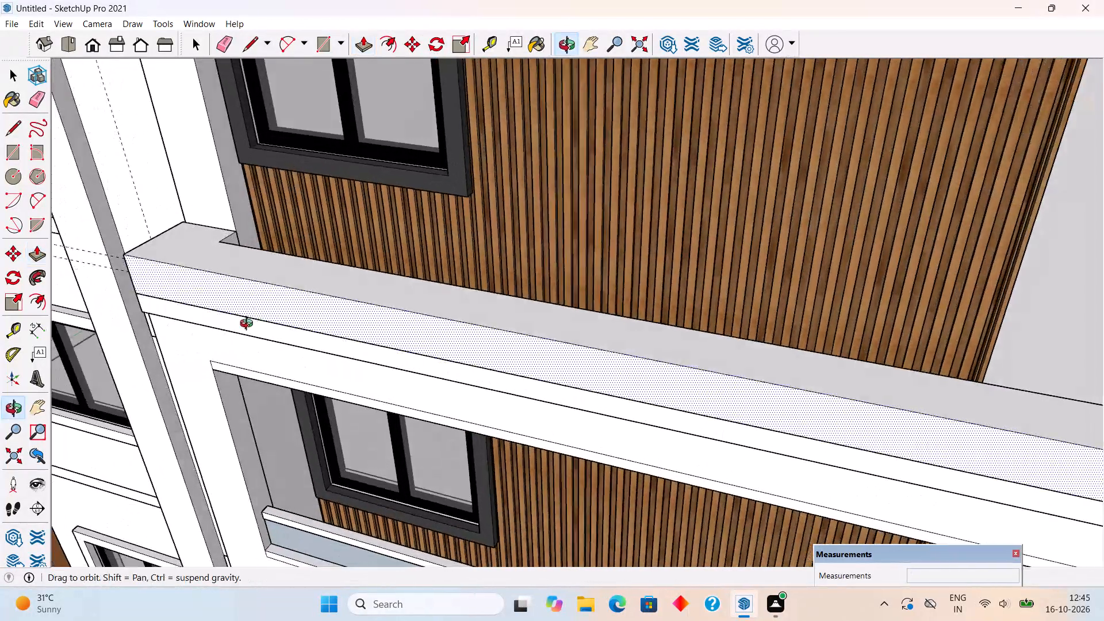
middle_click_drag(249, 325, 342, 272)
scroll(342, 272, "down", 7)
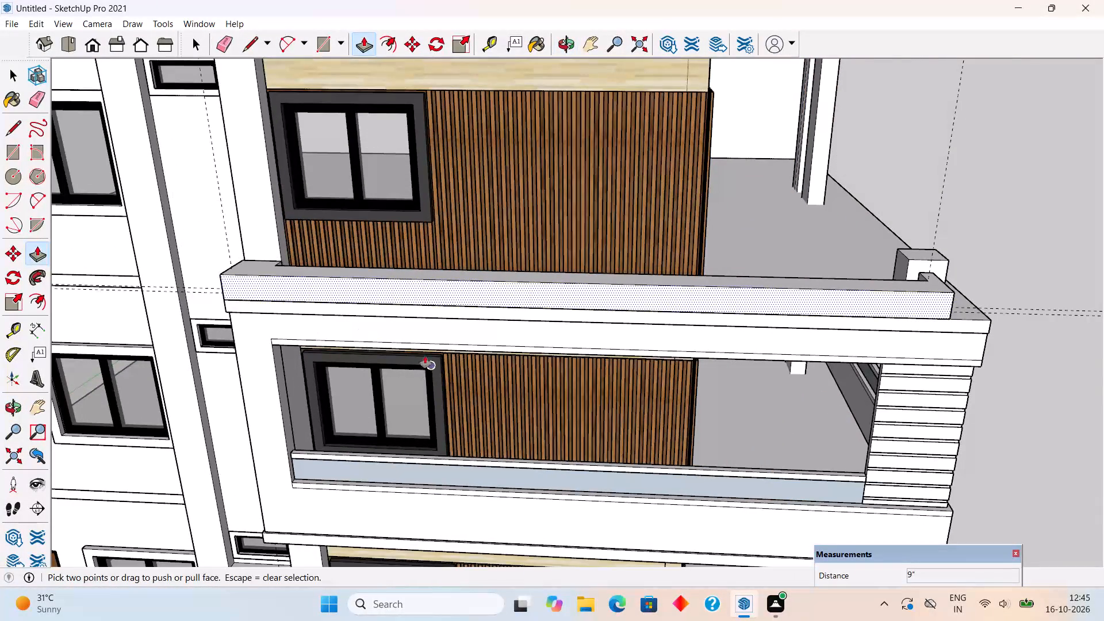
middle_click_drag(658, 390, 319, 369)
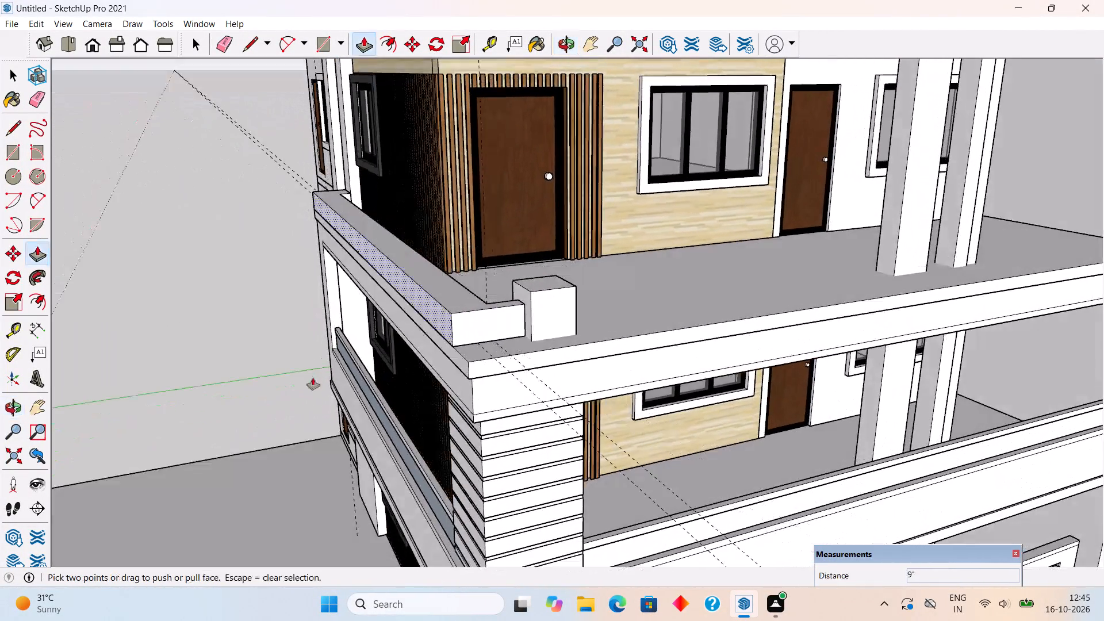
left_click(487, 324)
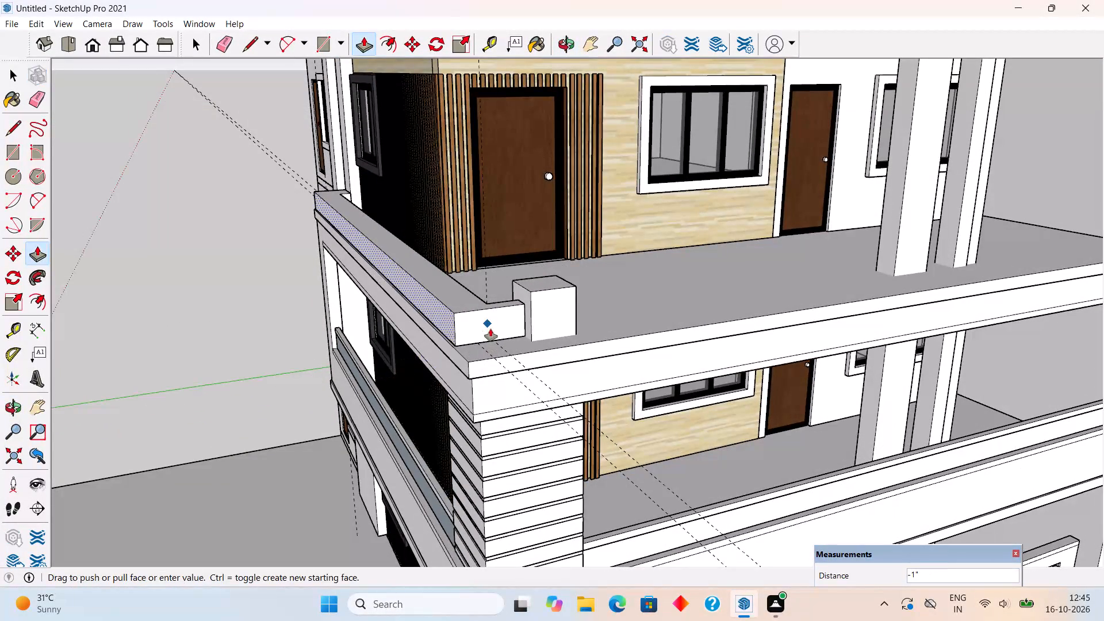
type("1\"")
key("Return")
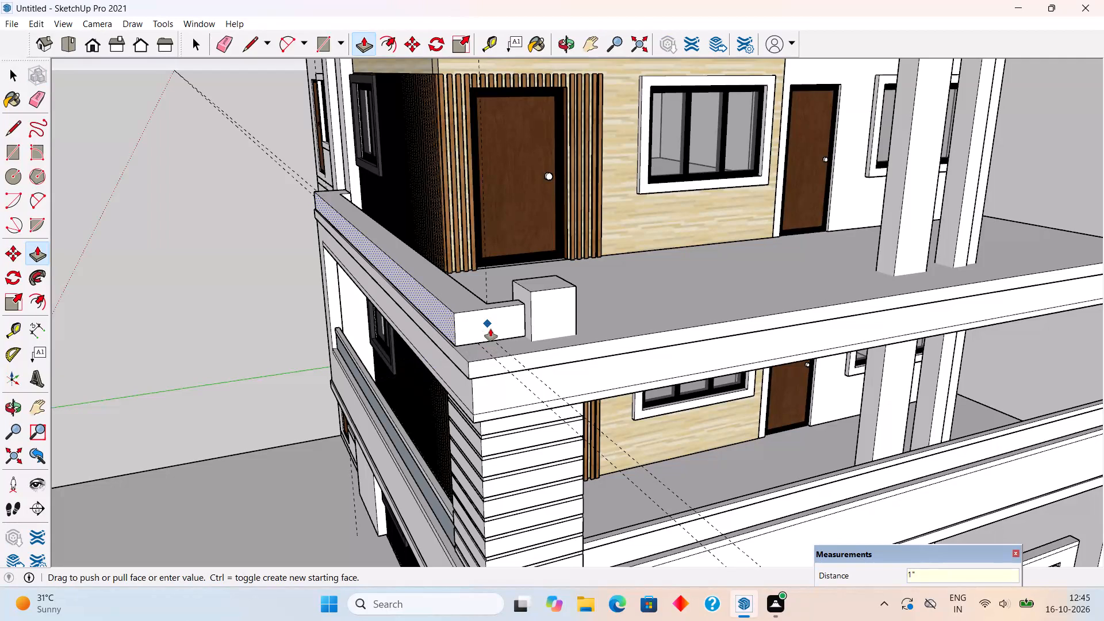
key("space")
left_click(490, 329)
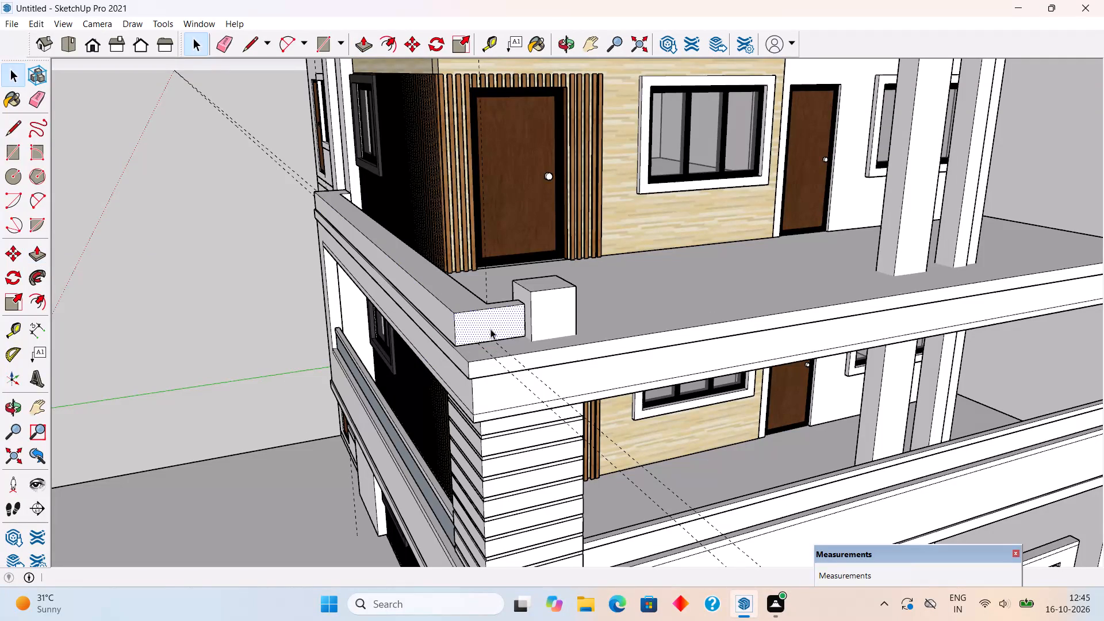
key("p")
left_click(490, 329)
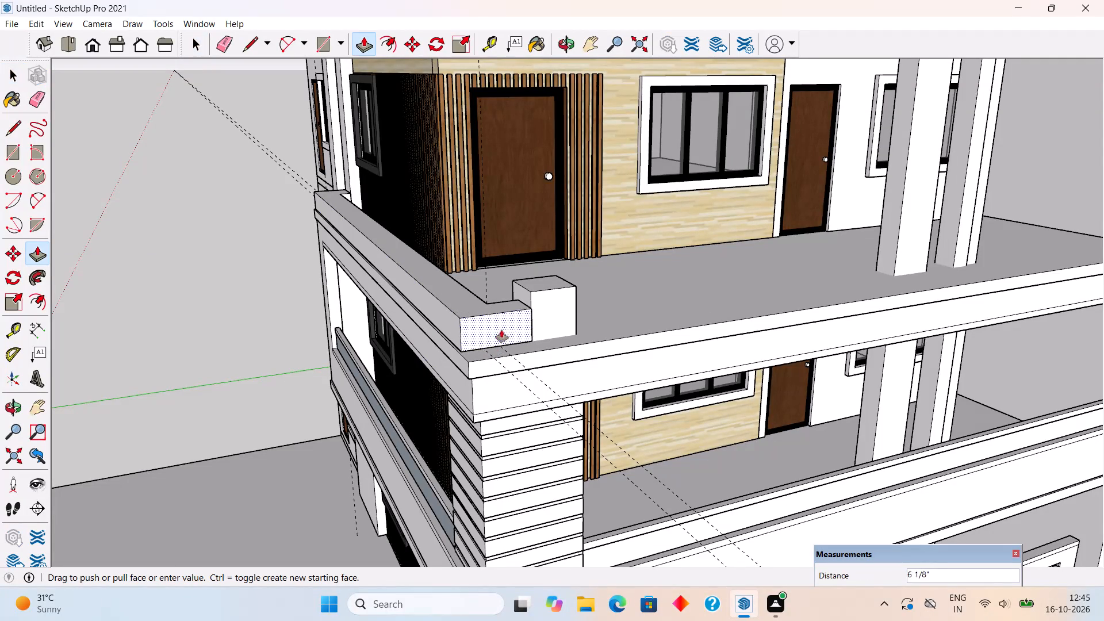
left_click(532, 302)
key("space")
scroll(533, 330, "down", 5)
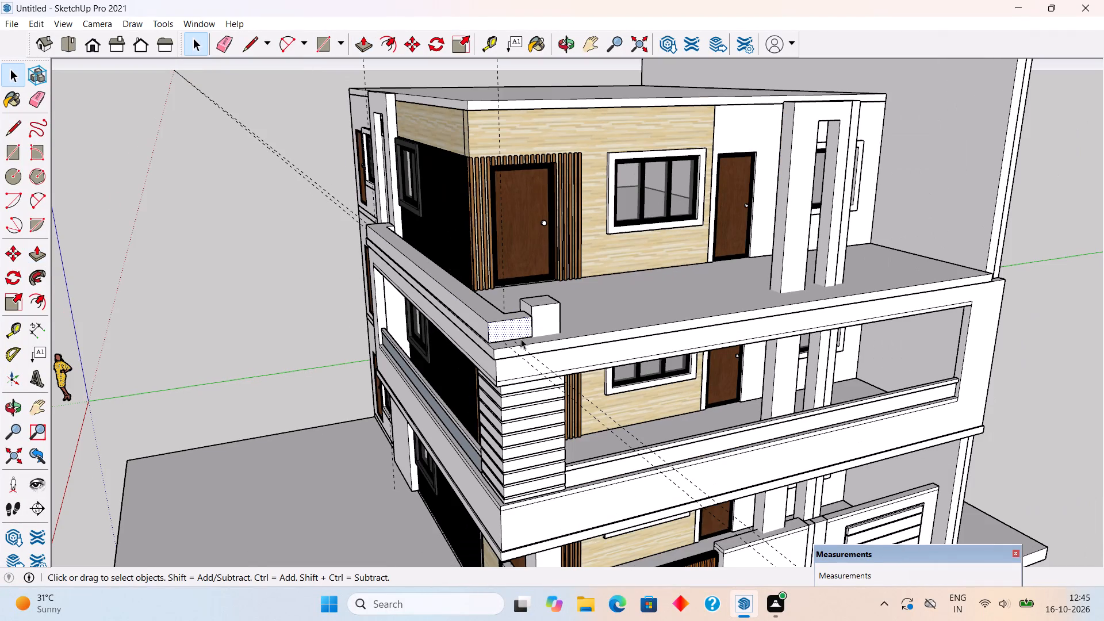
left_click(253, 277)
Raise the top face of the square block inside its group by 9', level with the roof slab's top corner, forming a corner column.
middle_click_drag(412, 380, 734, 436)
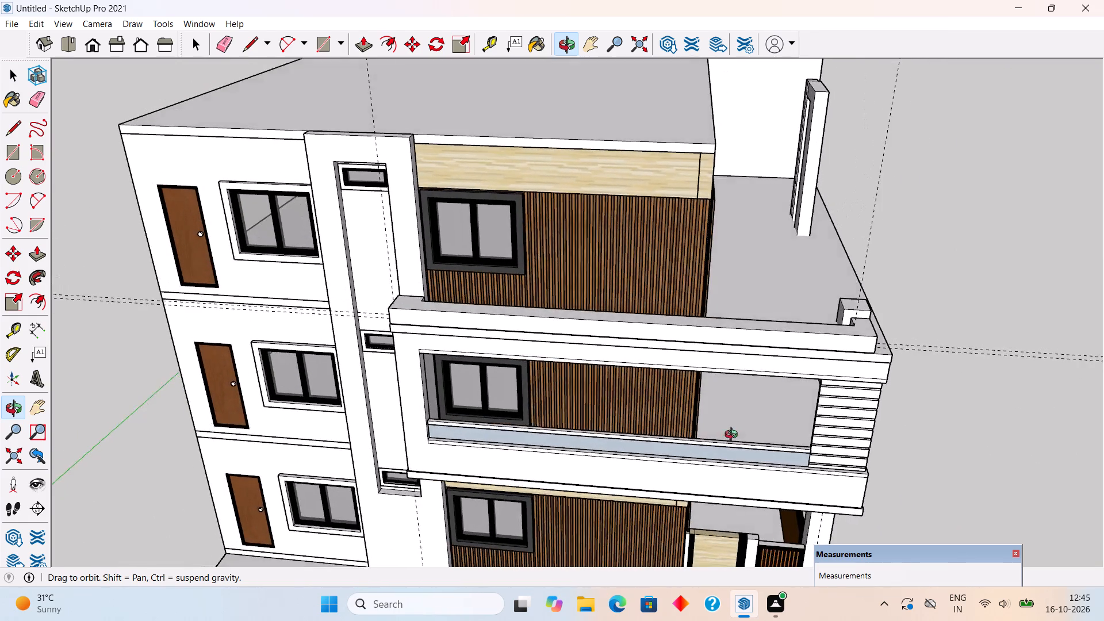
middle_click_drag(734, 436, 745, 462)
scroll(859, 341, "up", 1)
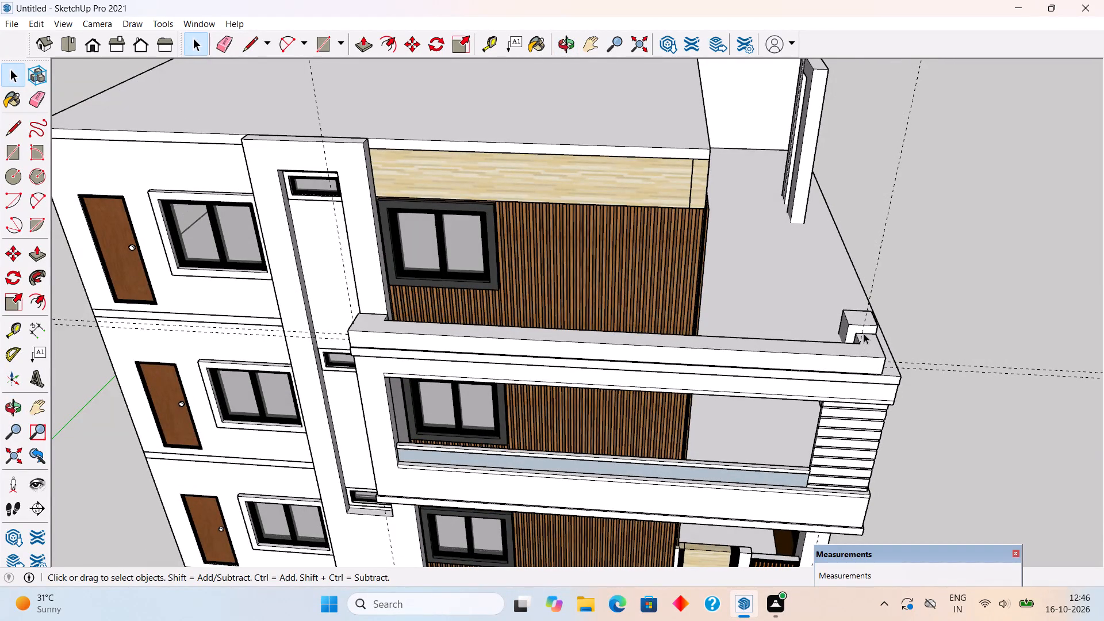
key("p")
key("space")
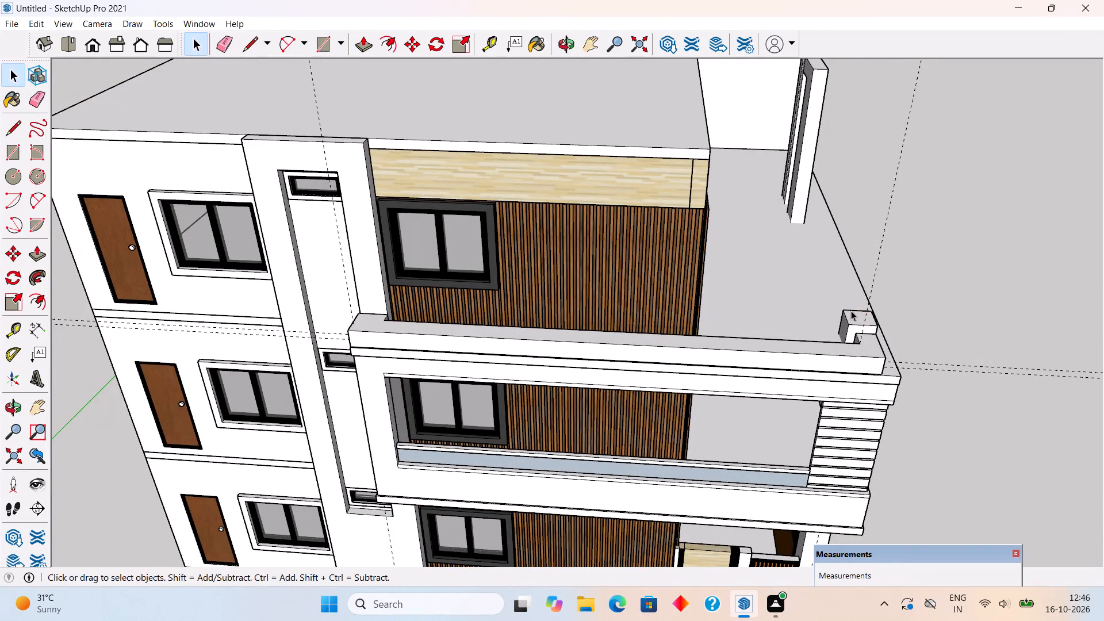
triple_click(852, 320)
key("p")
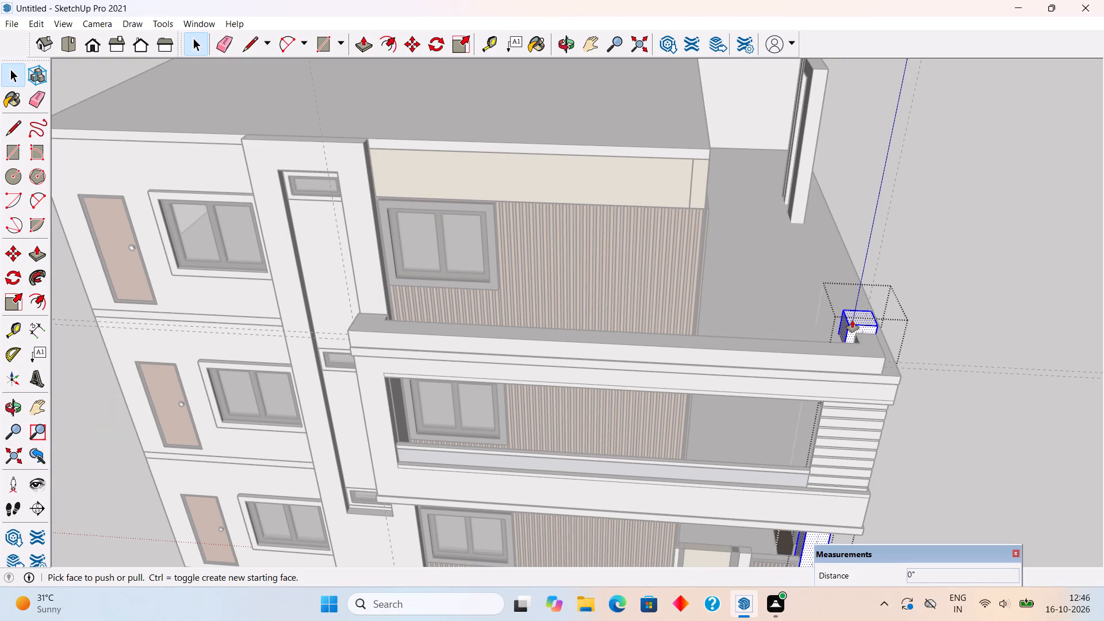
left_click(858, 318)
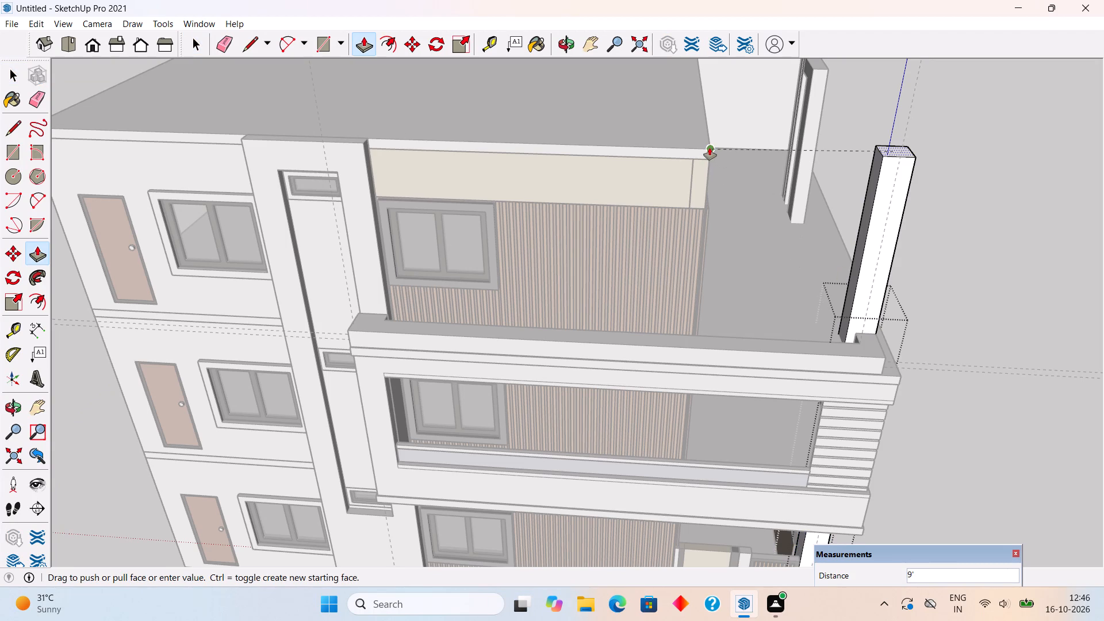
left_click(710, 148)
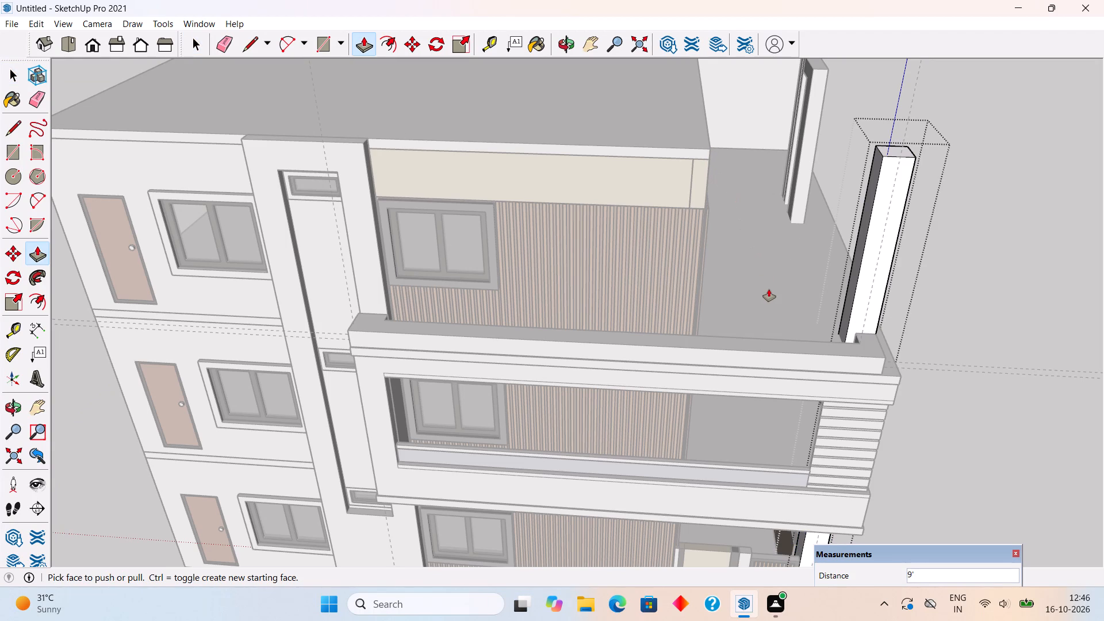
key("space")
left_click(924, 332)
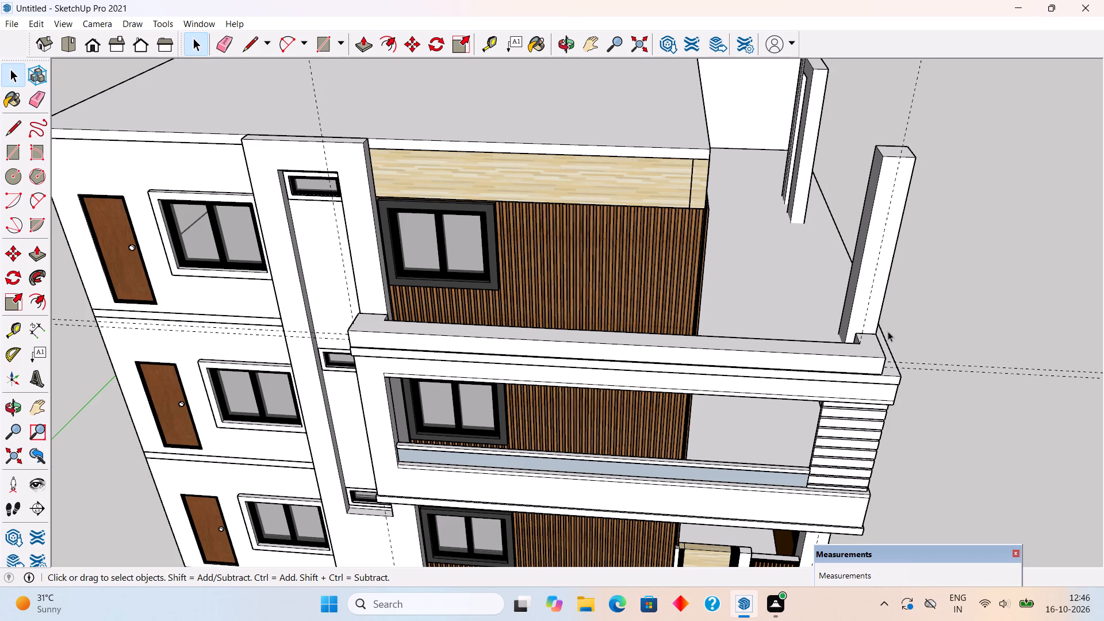
Place a vertical guide on the corner column along the edge where it meets the parapet's short return.
scroll(871, 313, "up", 7)
middle_click_drag(834, 298, 770, 267)
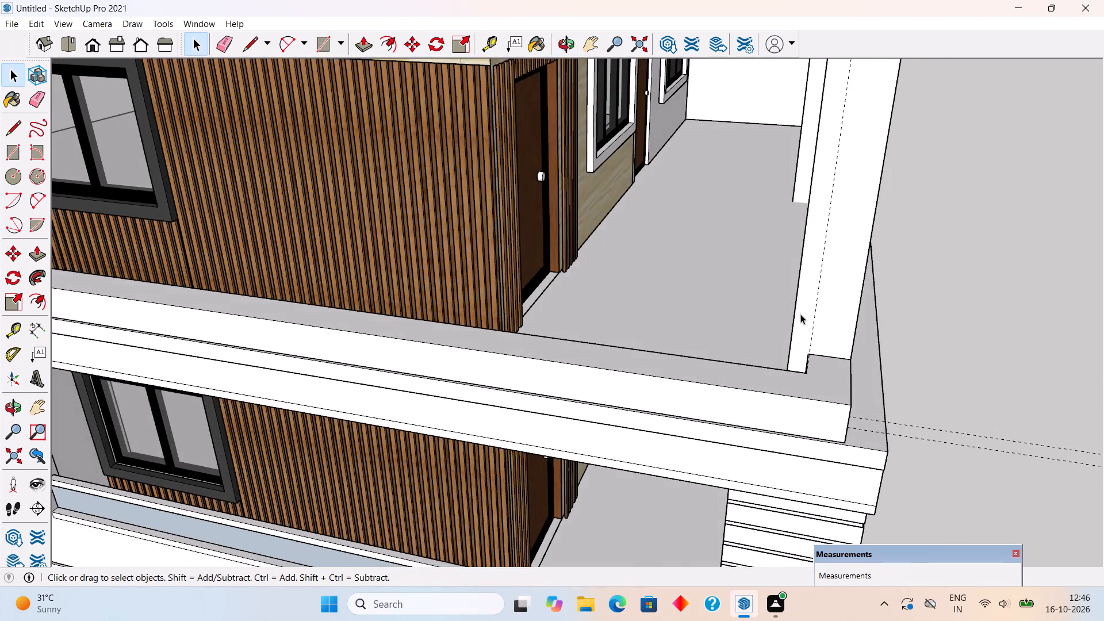
scroll(800, 314, "up", 6)
middle_click_drag(825, 321, 881, 344)
key("t")
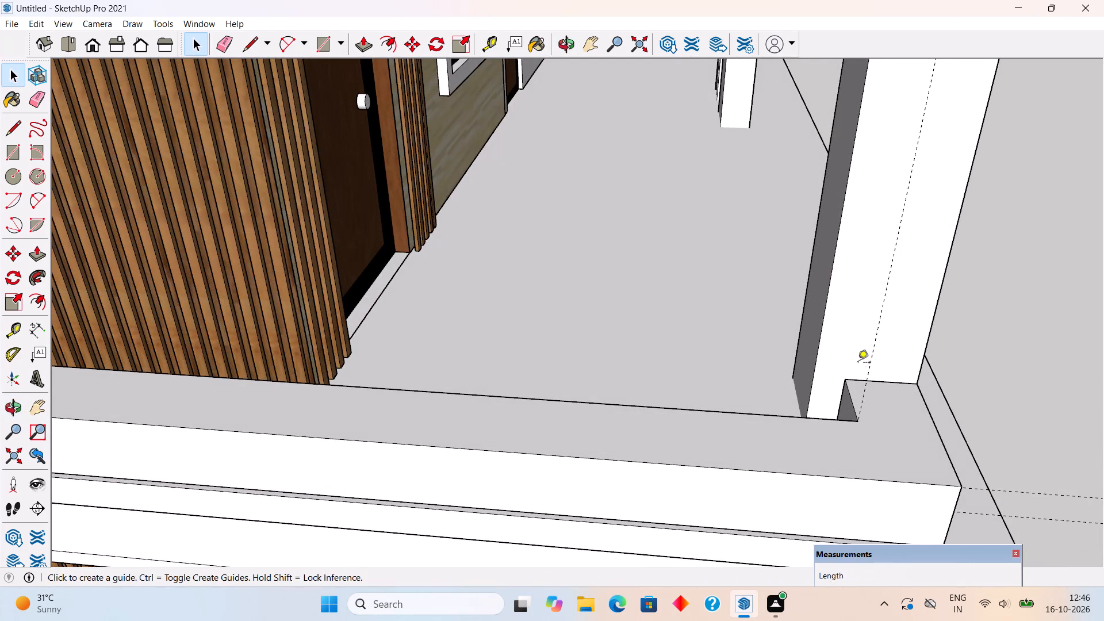
scroll(836, 410, "up", 3)
double_click(841, 390)
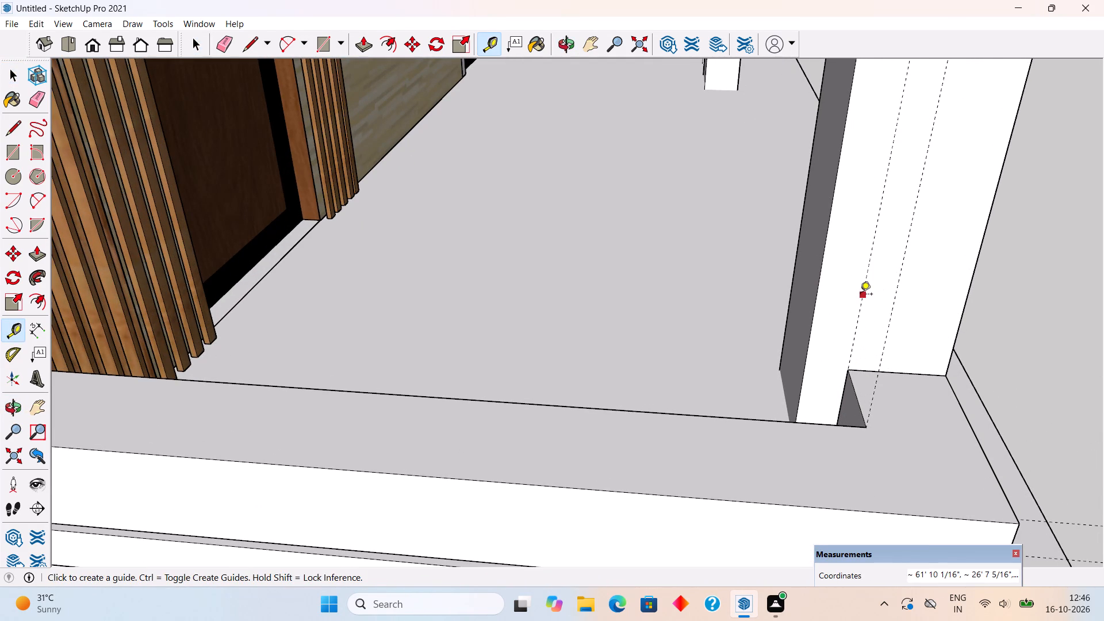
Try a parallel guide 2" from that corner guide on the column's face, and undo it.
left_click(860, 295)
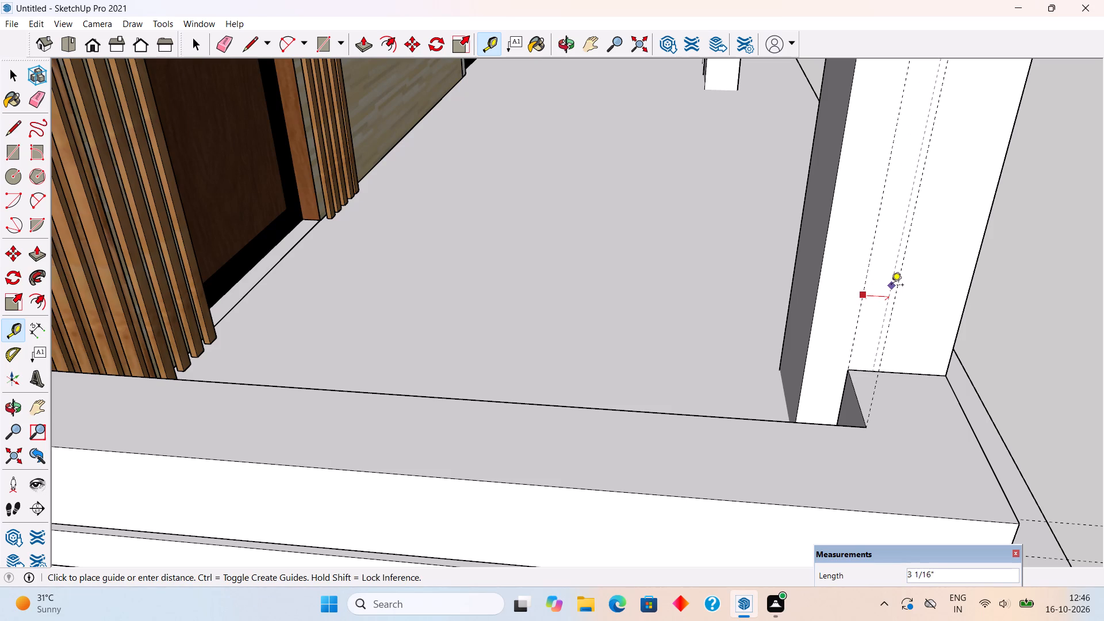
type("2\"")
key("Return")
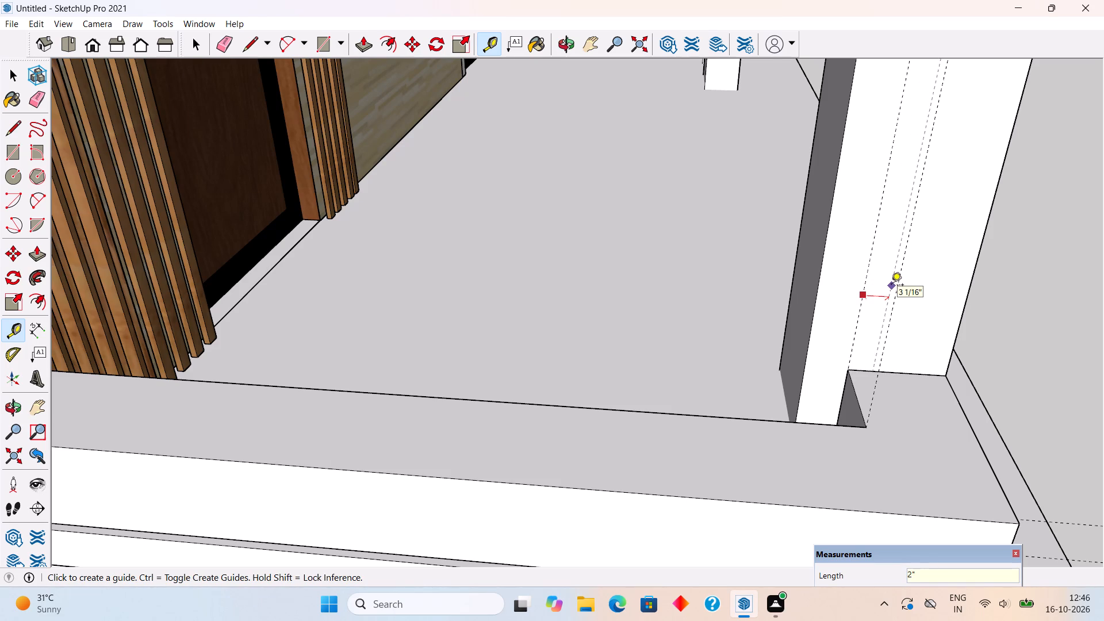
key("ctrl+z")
Place a vertical guide 3" from the corner guide on the column's face.
left_click(868, 259)
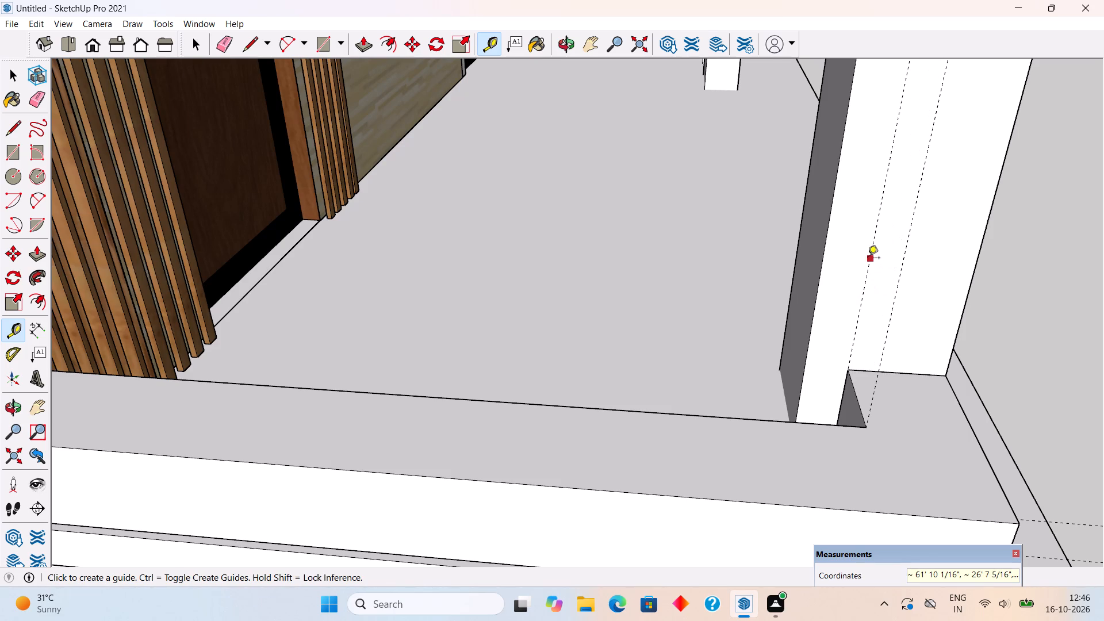
type("3\"")
key("Return")
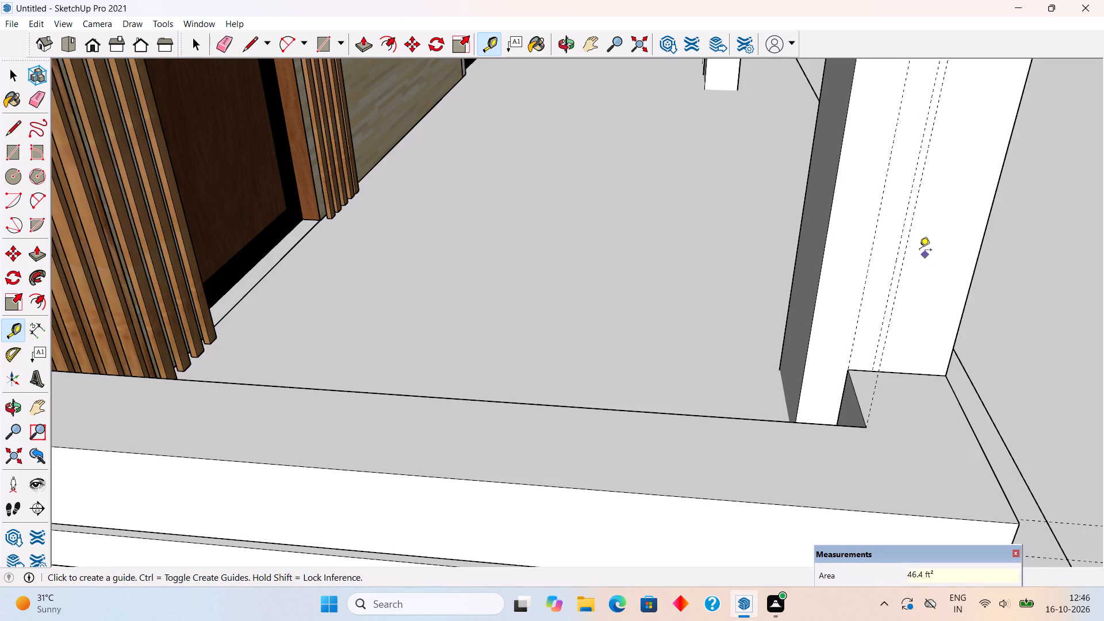
Place a horizontal guide on the column's face 2' above the parapet top and another 3" above it.
middle_click_drag(883, 228, 747, 179)
scroll(747, 179, "down", 3)
scroll(783, 330, "up", 3)
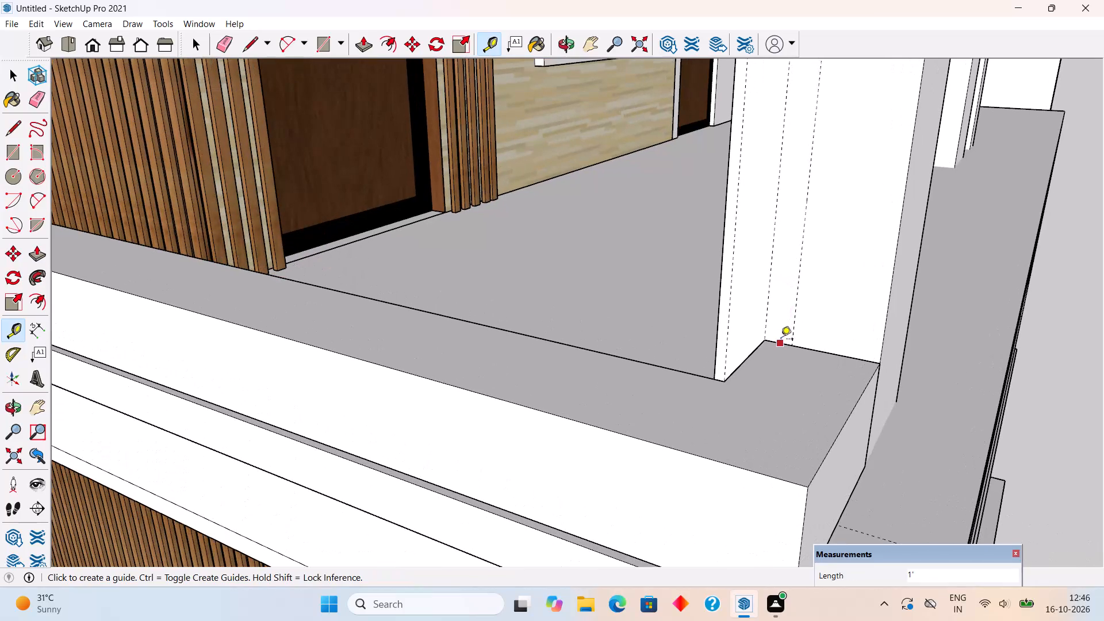
left_click(781, 340)
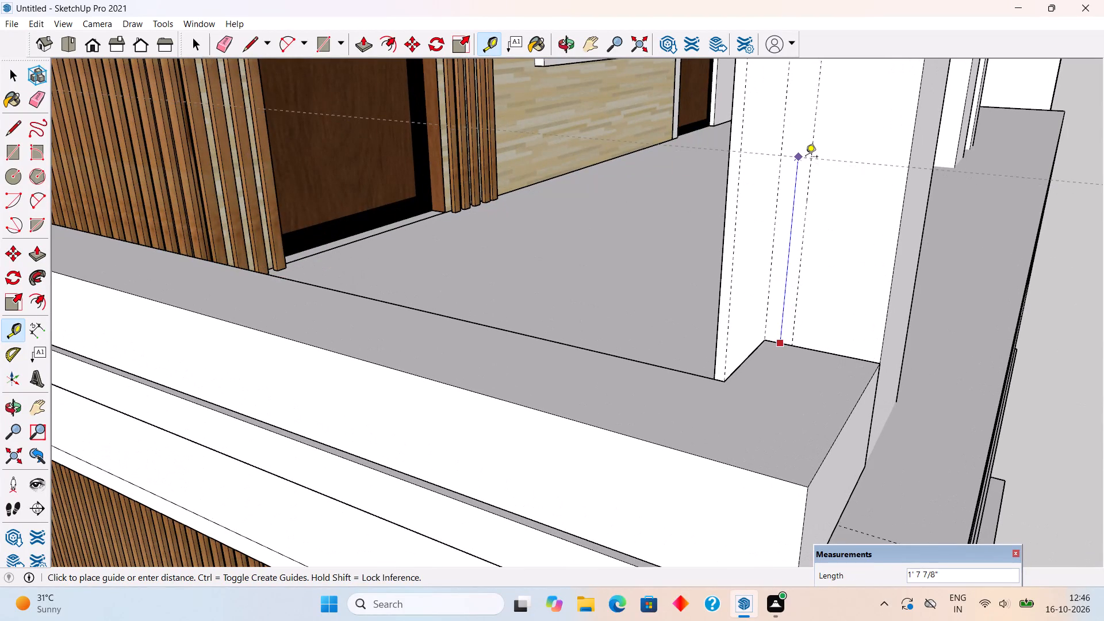
type("2'")
key("Return")
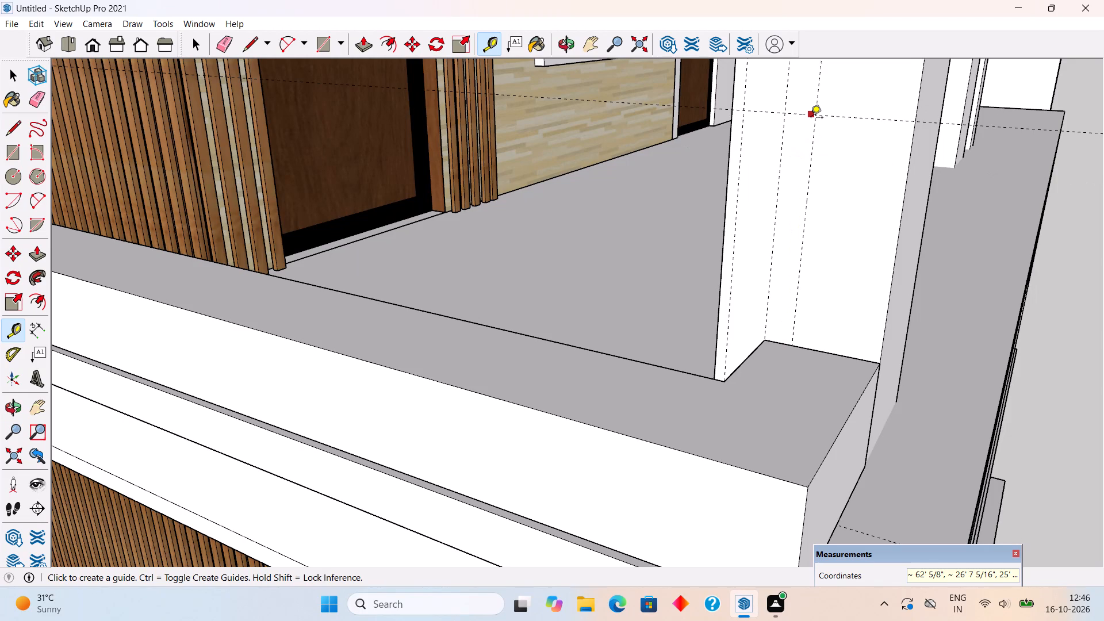
key("space")
key("r")
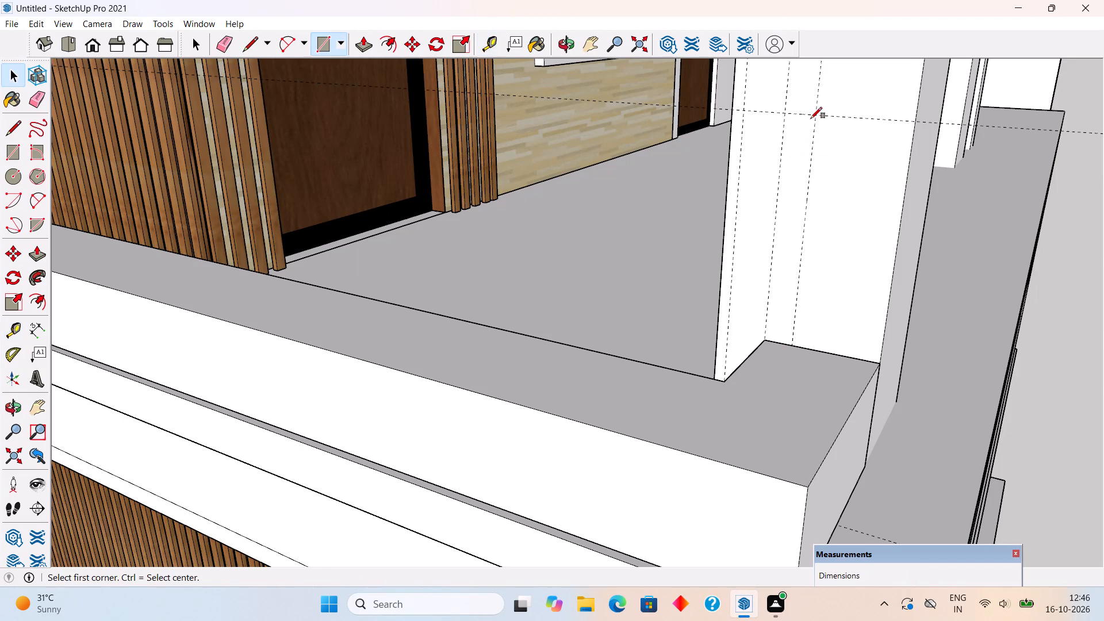
key("t")
left_click(809, 114)
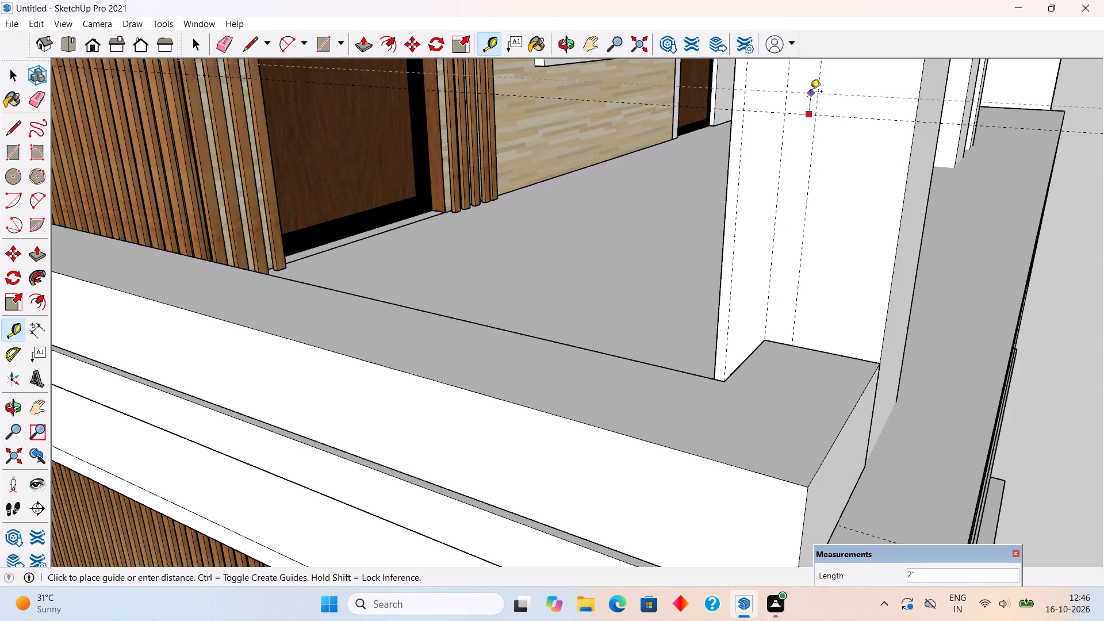
type("3\"")
key("Return")
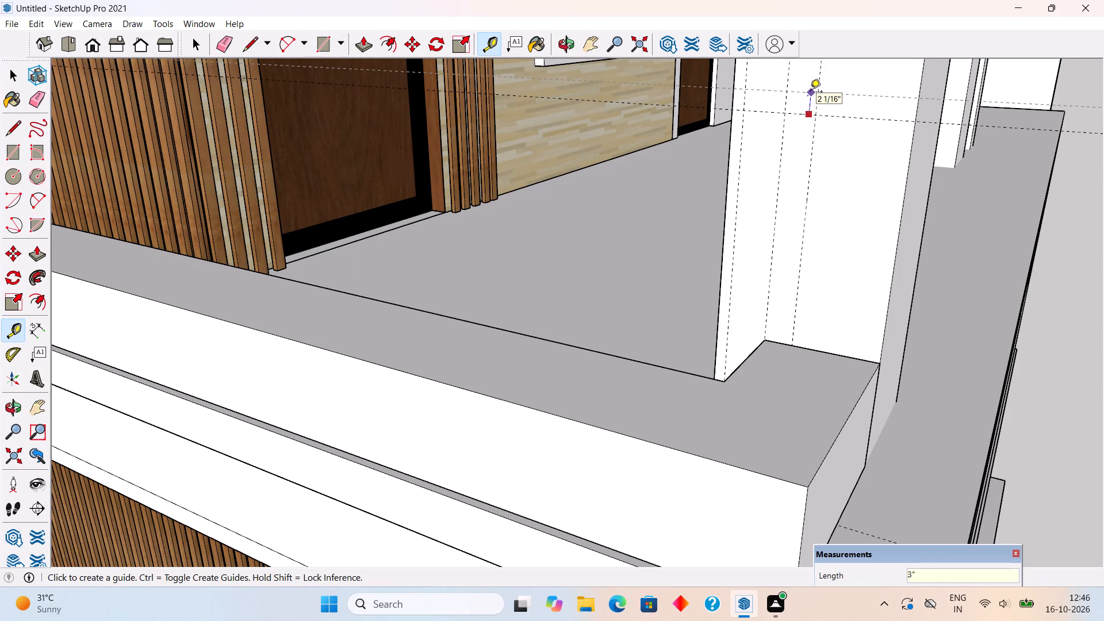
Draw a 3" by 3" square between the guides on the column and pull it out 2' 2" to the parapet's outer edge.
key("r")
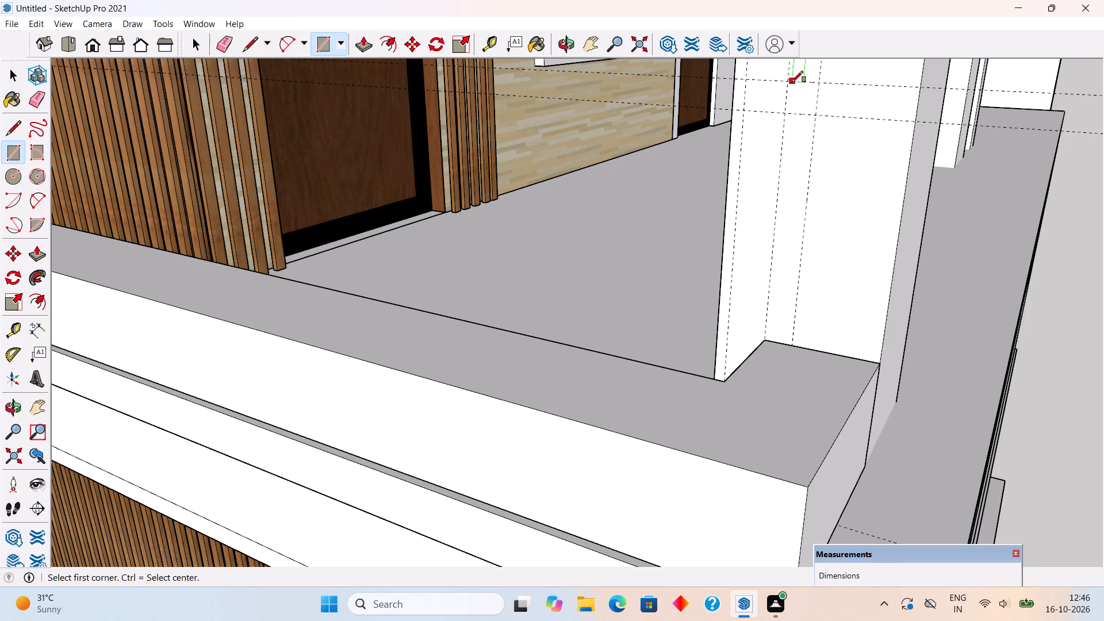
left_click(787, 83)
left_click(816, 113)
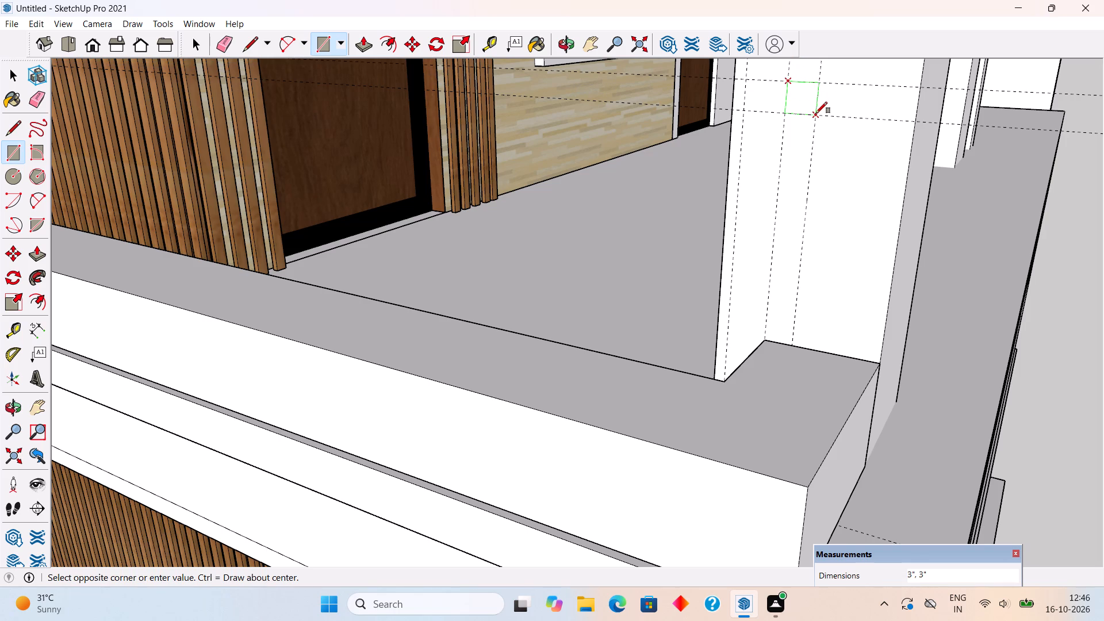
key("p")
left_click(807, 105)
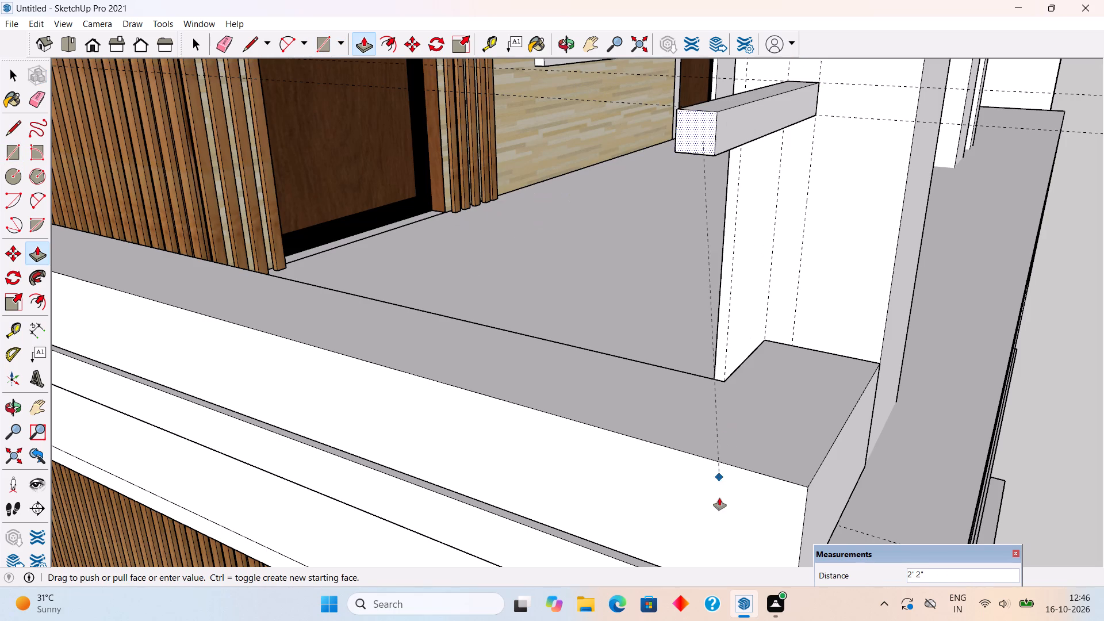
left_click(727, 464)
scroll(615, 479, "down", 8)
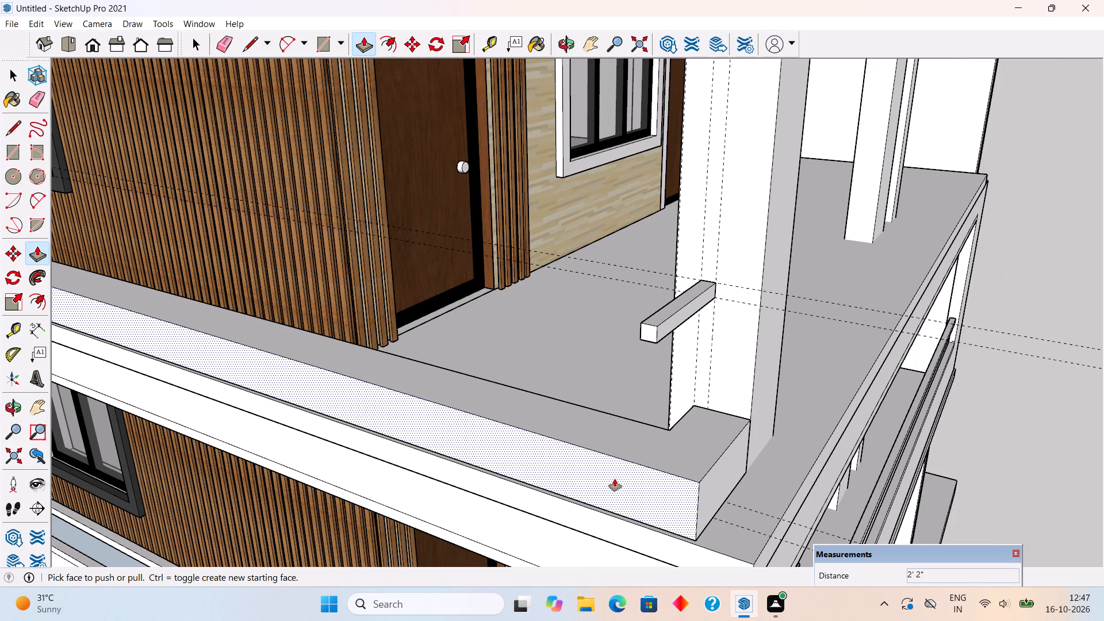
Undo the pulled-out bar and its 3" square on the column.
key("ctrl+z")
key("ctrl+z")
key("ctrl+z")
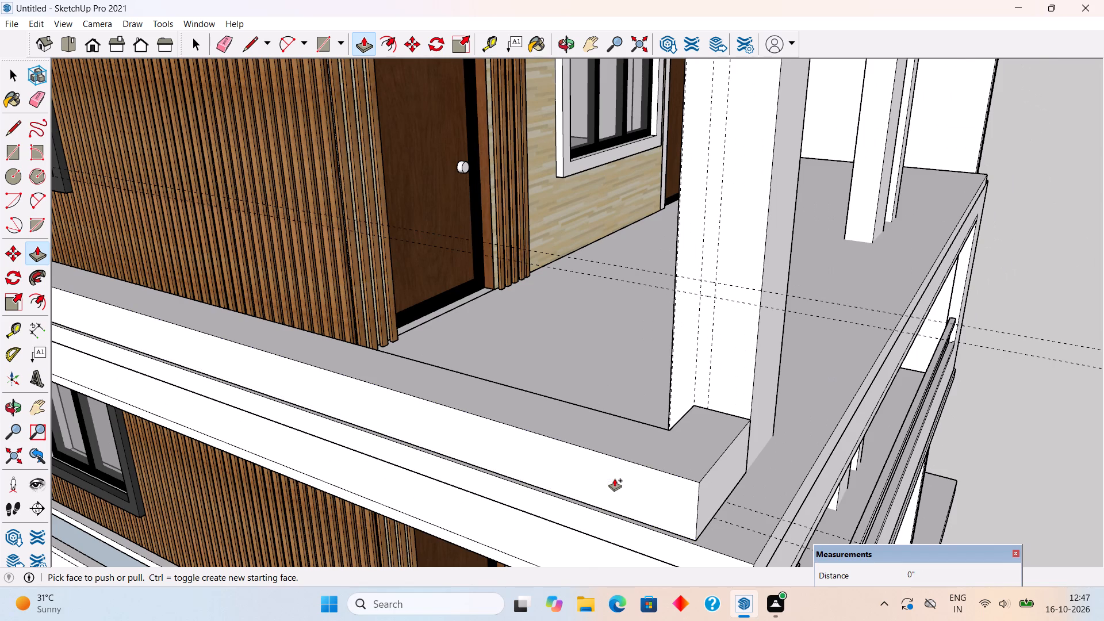
Raise the top face of the third-floor front parapet by 3".
key("space")
scroll(679, 444, "down", 4)
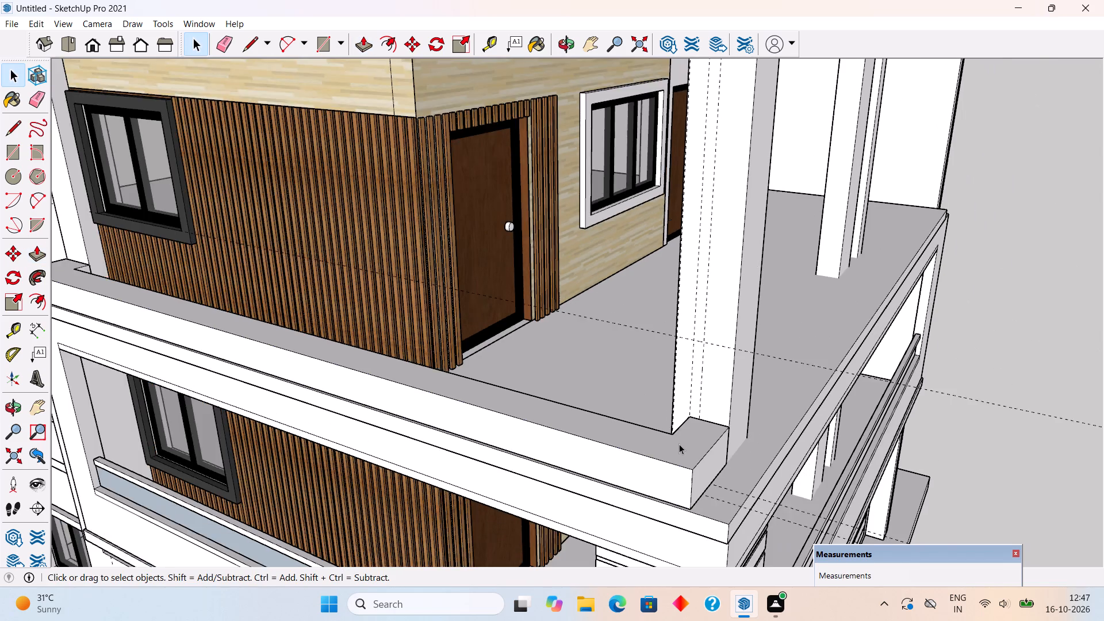
scroll(679, 444, "down", 4)
left_click(589, 423)
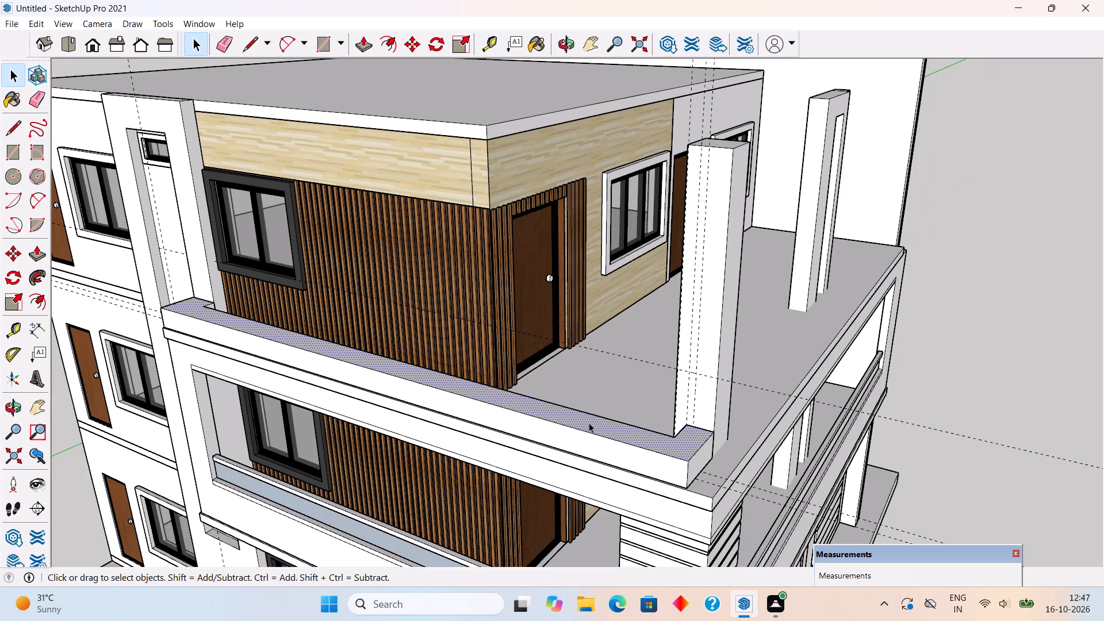
key("p")
left_click(589, 423)
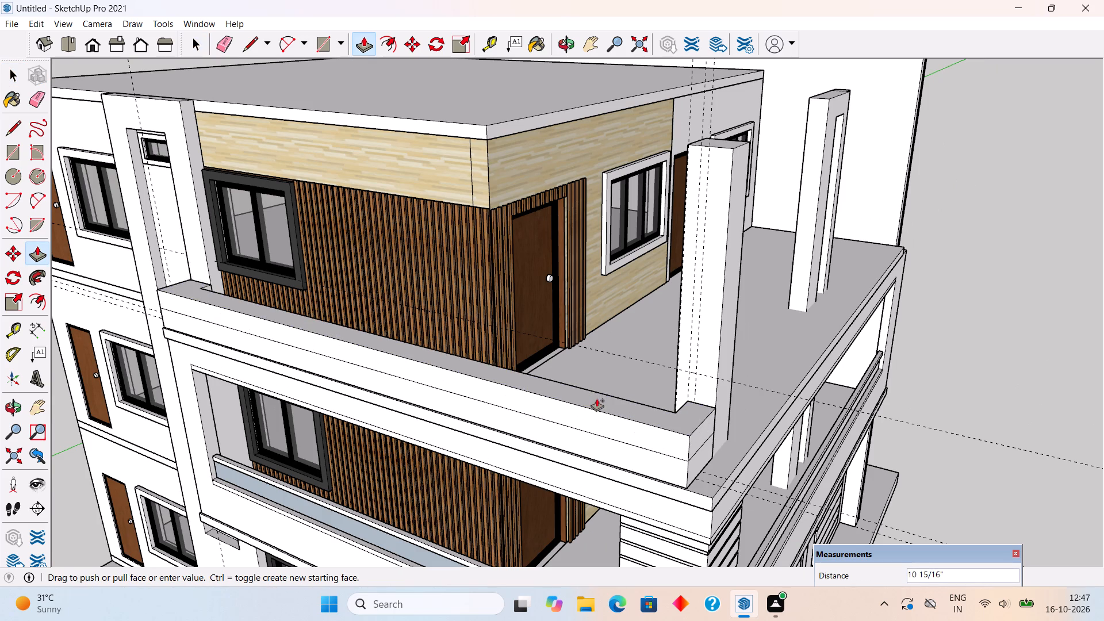
type("3\"")
key("Return")
key("space")
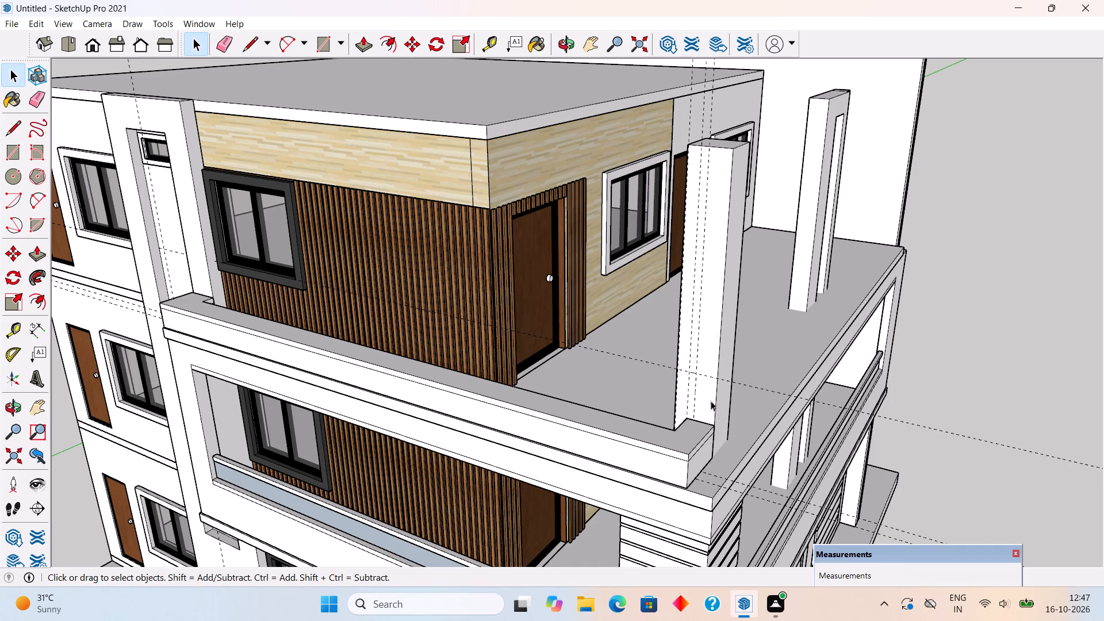
Place a horizontal guide on the corner column's face 2.5' above the parapet top and another 3" above it.
scroll(704, 416, "up", 8)
key("t")
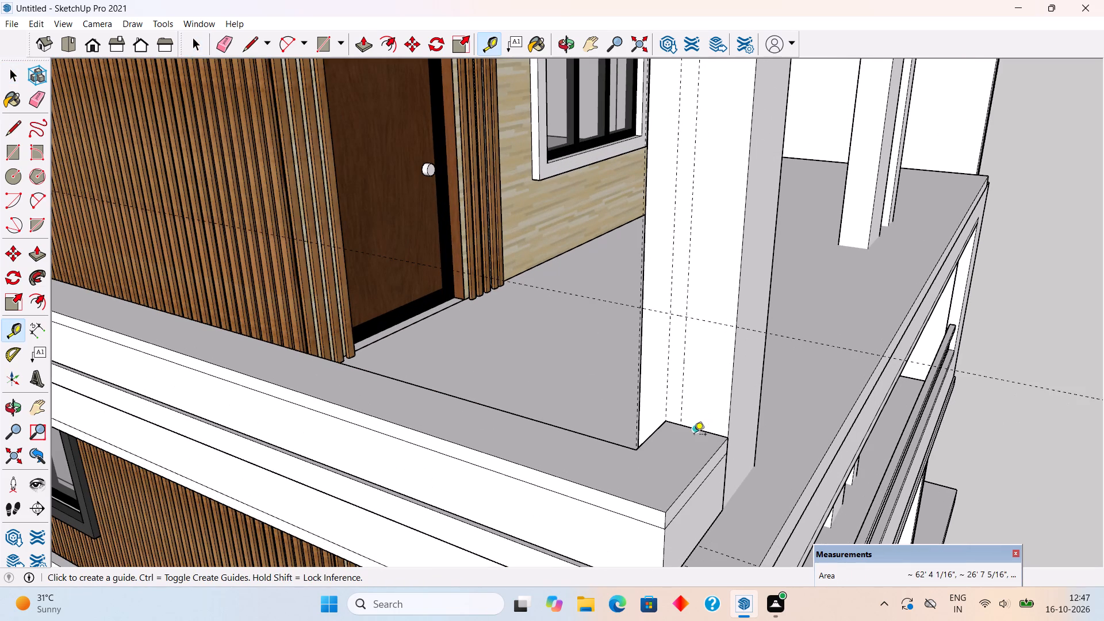
left_click(711, 435)
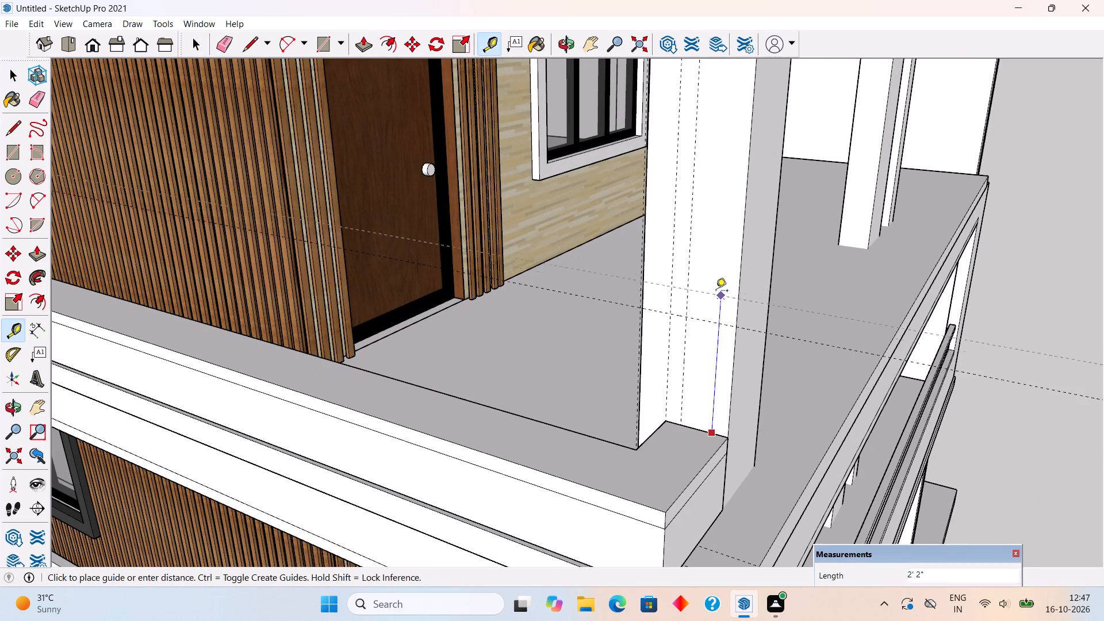
type("2.5'")
key("Return")
left_click(723, 276)
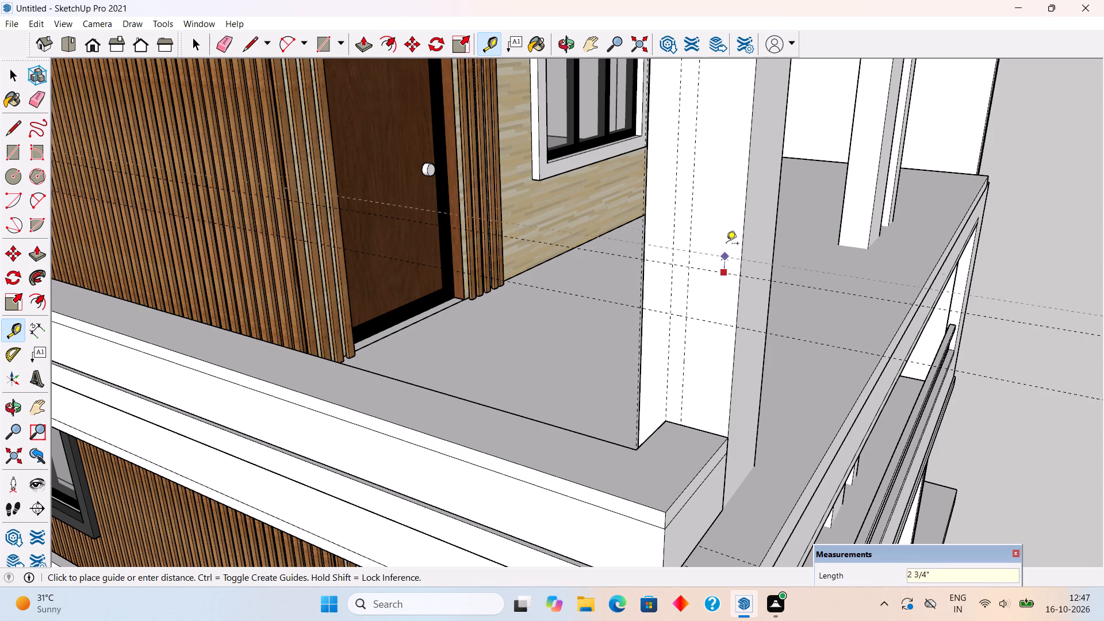
type("3\"")
key("Return")
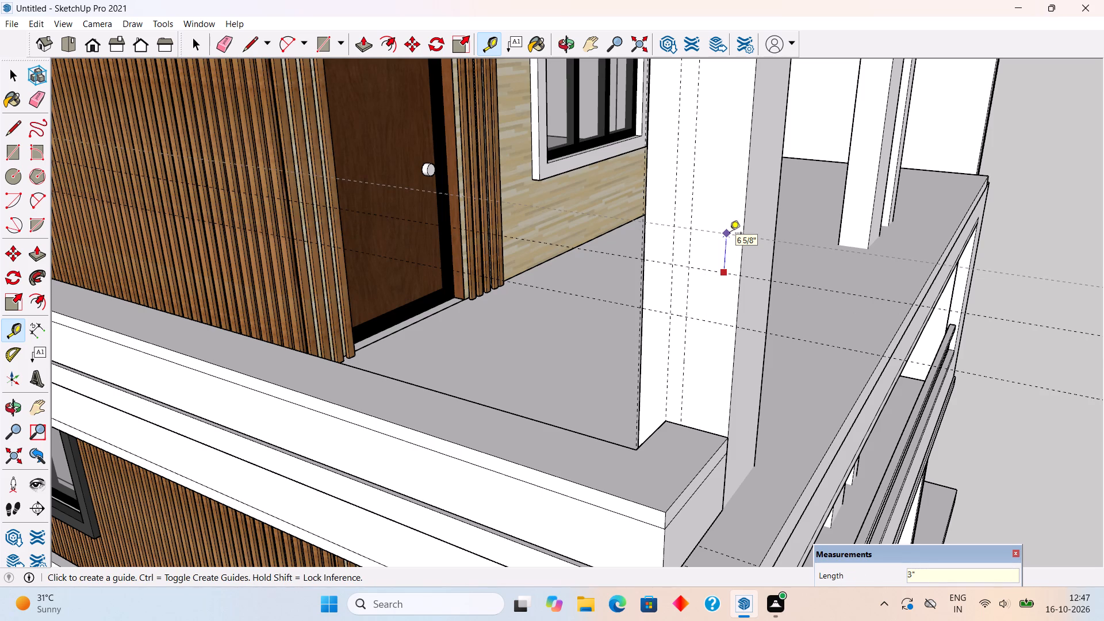
Draw a 3" by 3" square between the guides on the column and pull it out to the parapet's inner edge.
key("r")
scroll(694, 219, "up", 3)
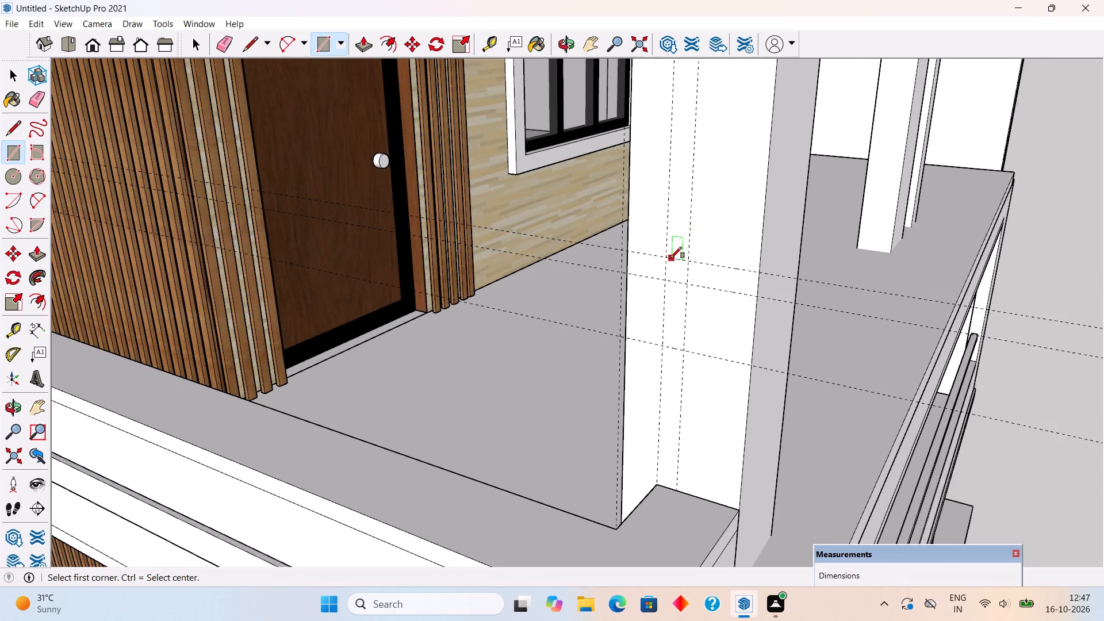
scroll(670, 258, "up", 3)
left_click(666, 258)
left_click(694, 290)
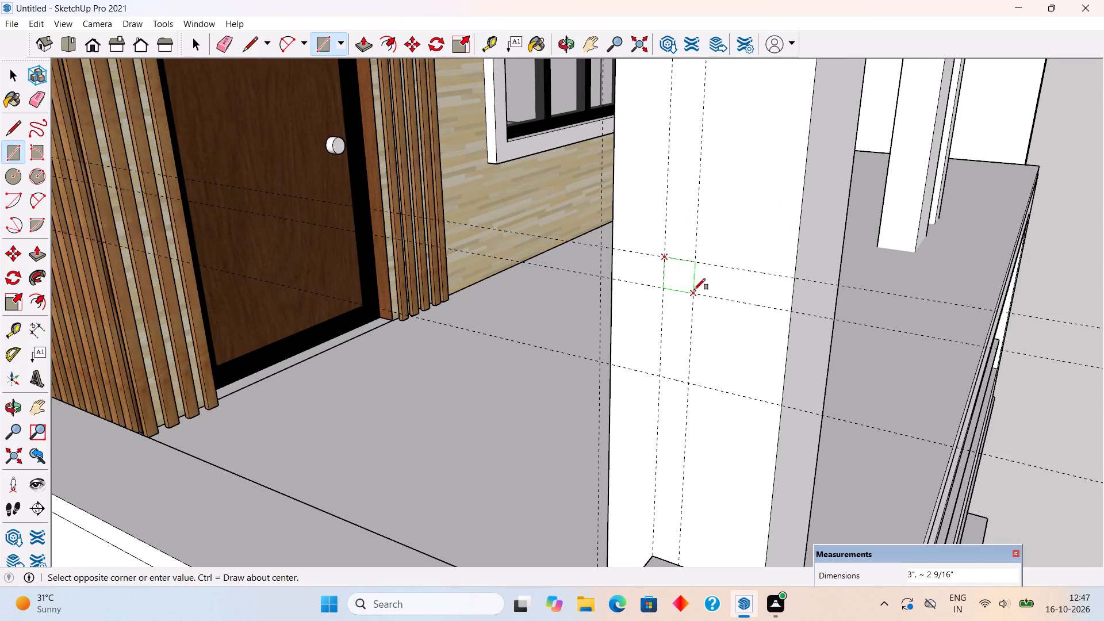
key("p")
left_click(684, 281)
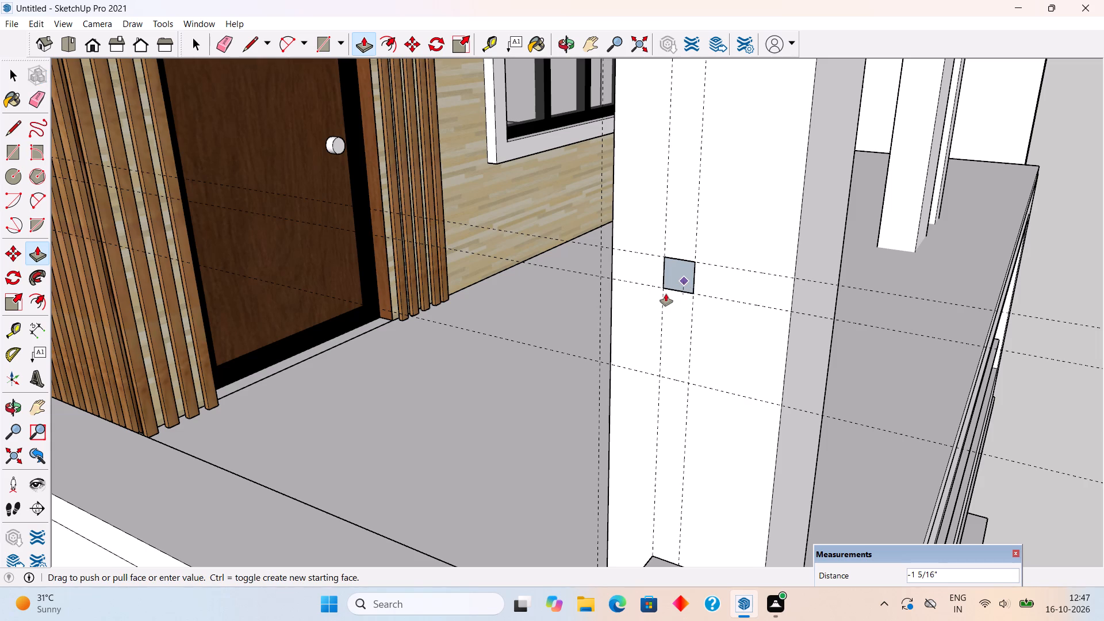
key("space")
scroll(667, 273, "up", 4)
left_click(668, 273)
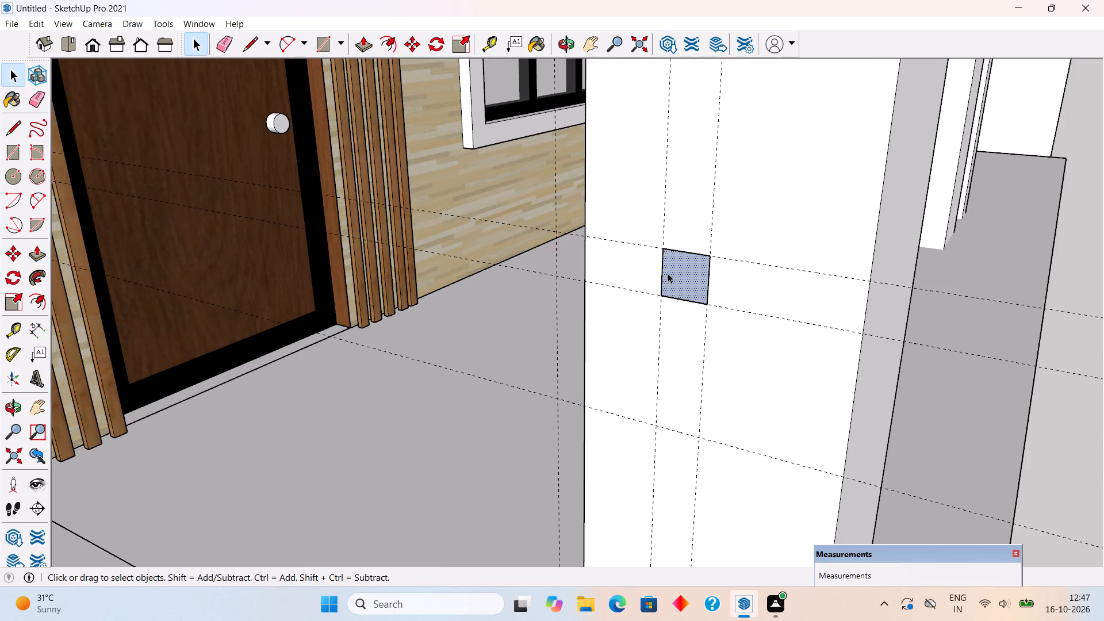
key("p")
left_click(668, 273)
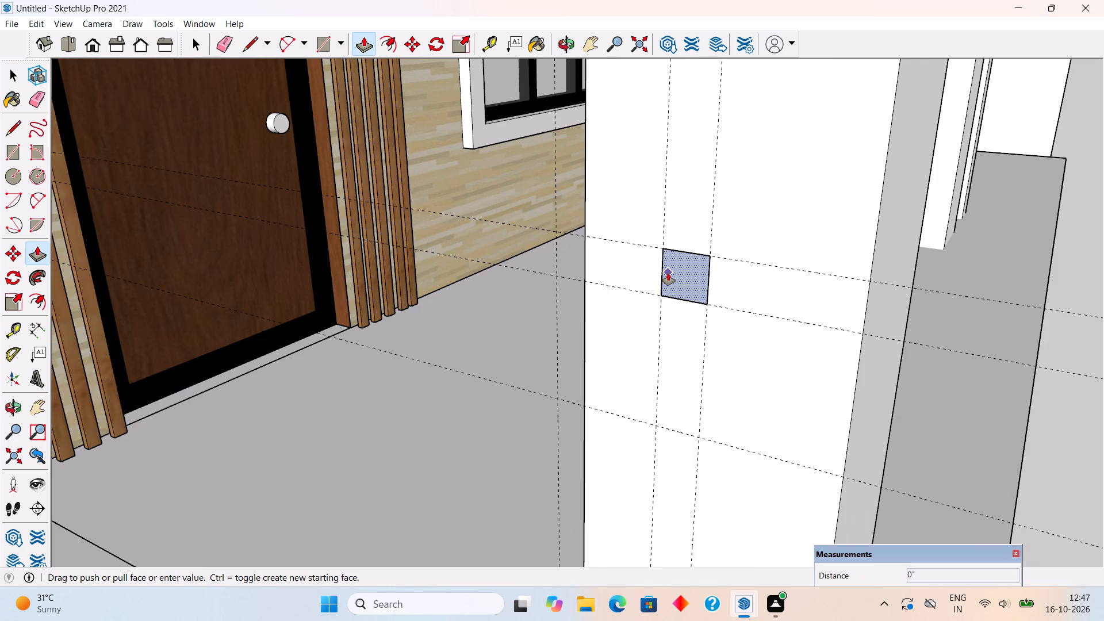
left_click(668, 273)
scroll(466, 312, "down", 11)
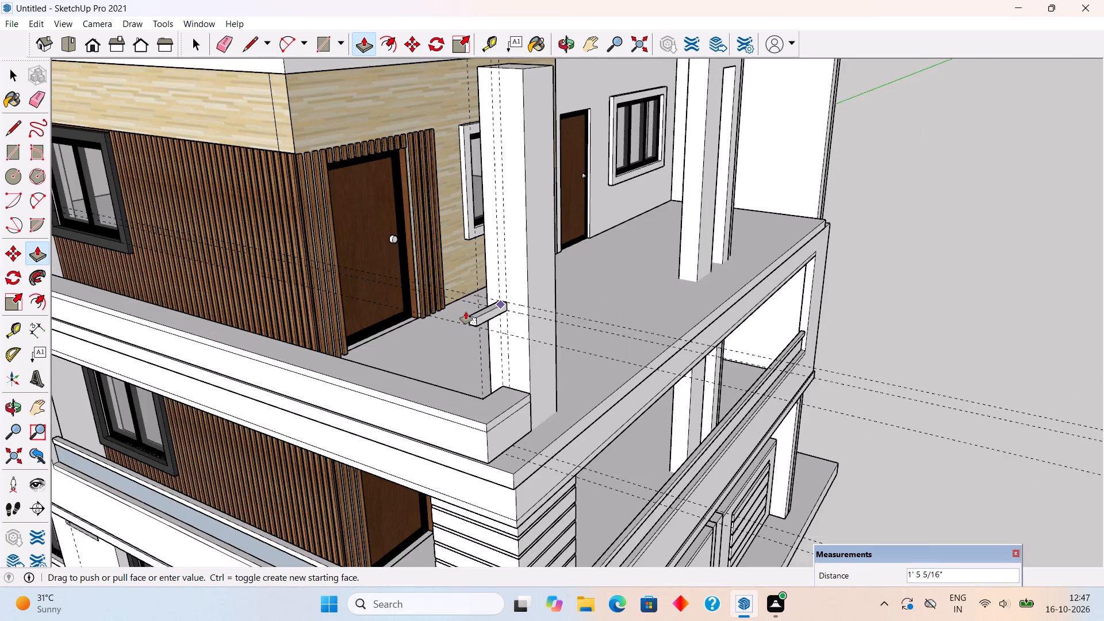
left_click(468, 383)
Extend the railing bar's end face another 1' 2" to line up with the parapet's outer edge.
middle_click_drag(442, 370, 654, 363)
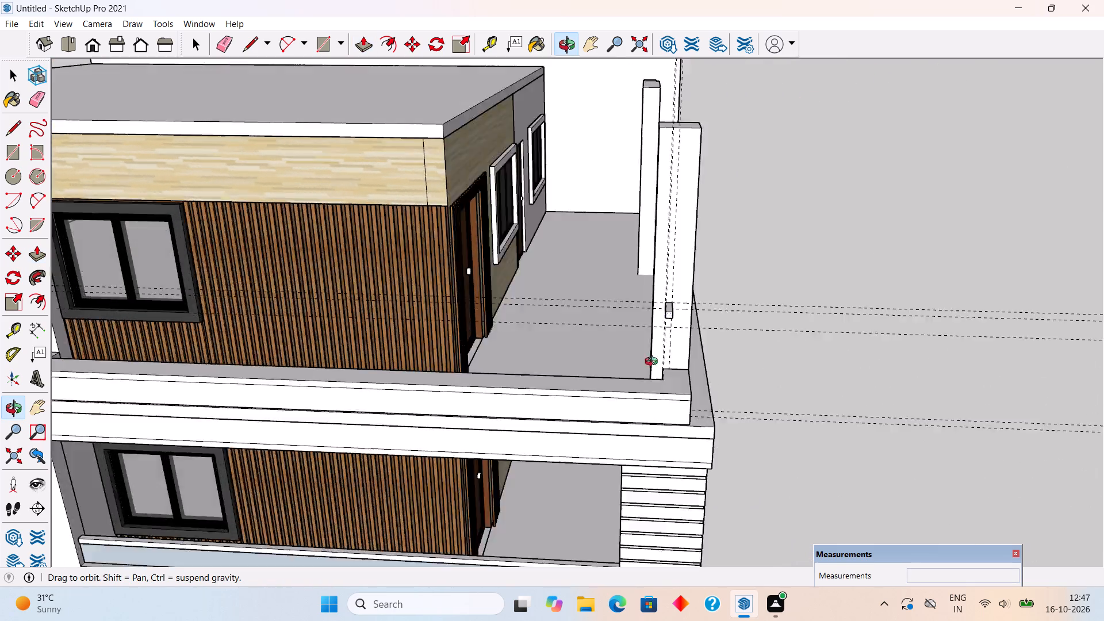
middle_click_drag(654, 363, 799, 347)
scroll(875, 242, "up", 4)
key("space")
scroll(823, 259, "up", 4)
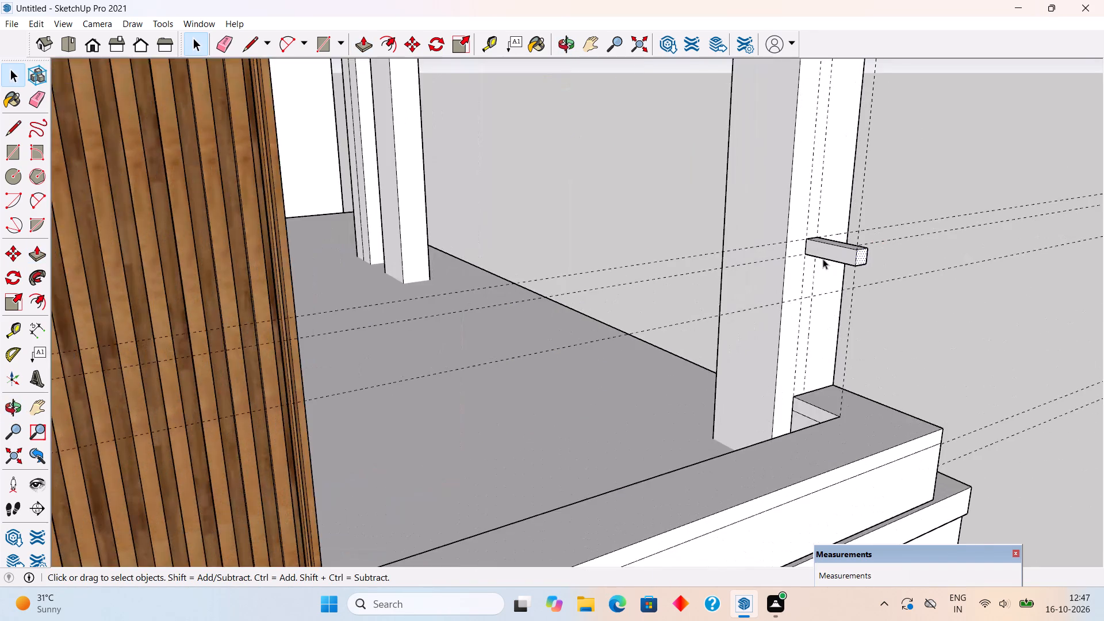
scroll(823, 259, "up", 7)
middle_click_drag(823, 259, 1002, 239)
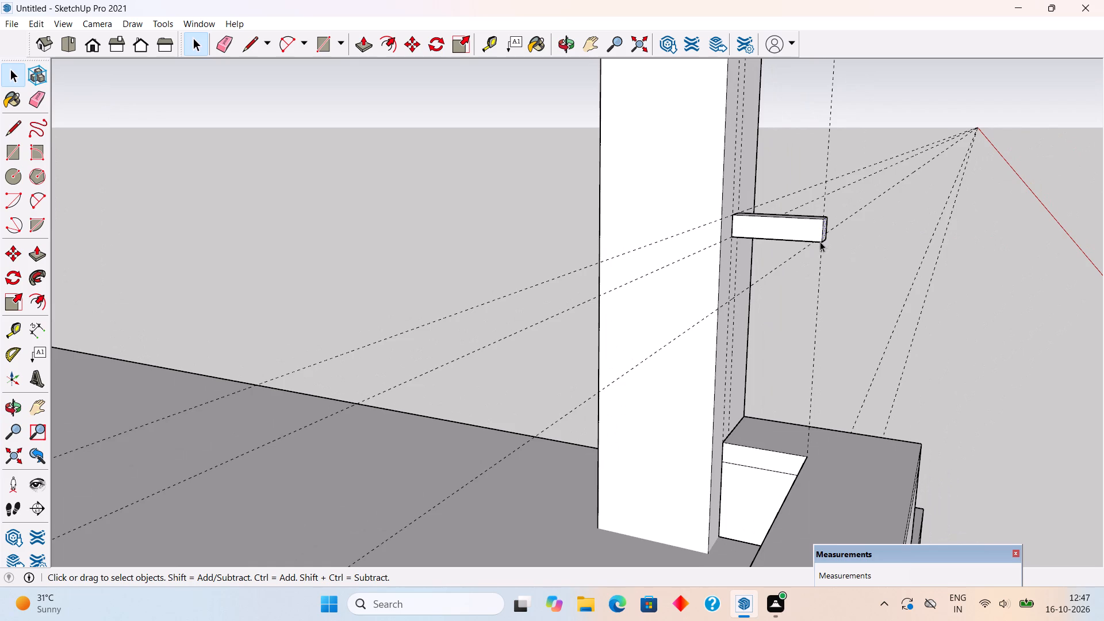
scroll(820, 241, "up", 1)
scroll(826, 247, "down", 3)
middle_click_drag(857, 255, 911, 239)
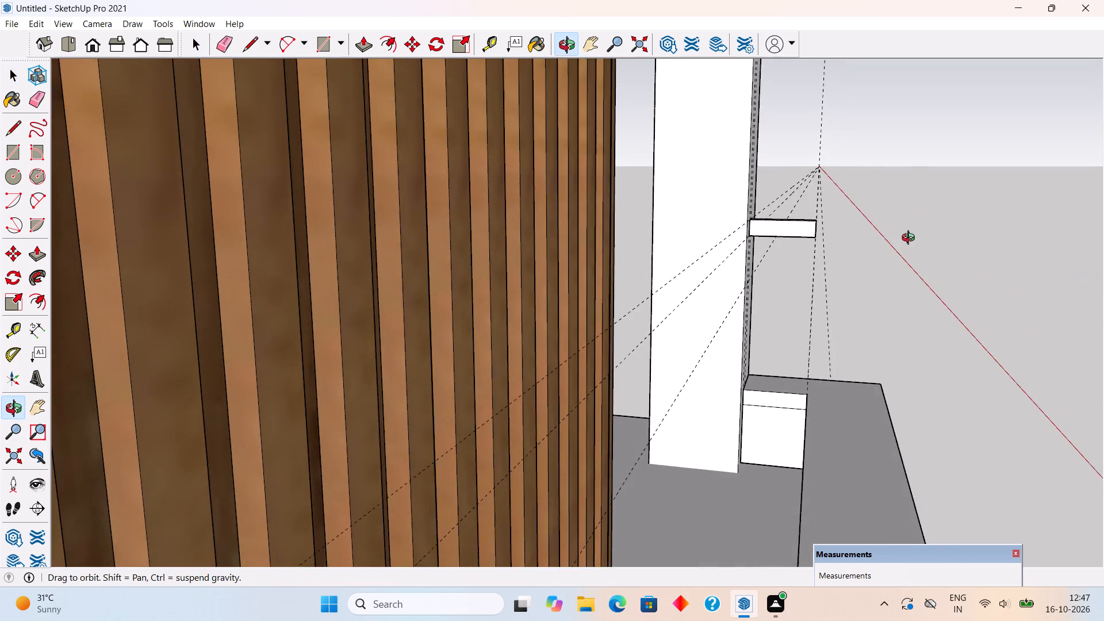
middle_click_drag(911, 239, 660, 274)
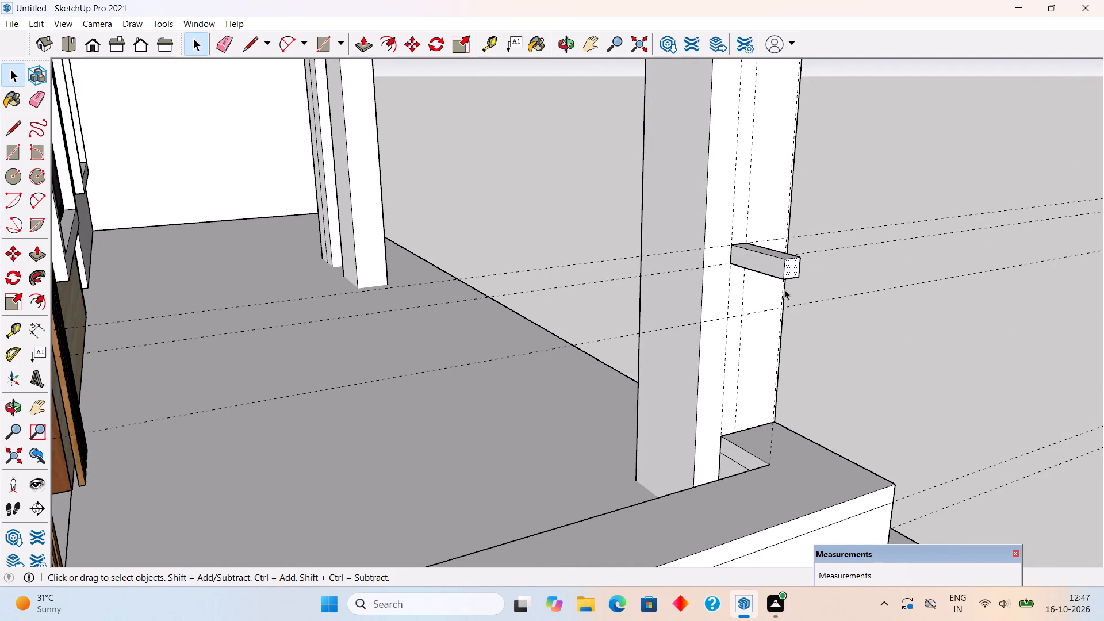
key("p")
left_click(795, 269)
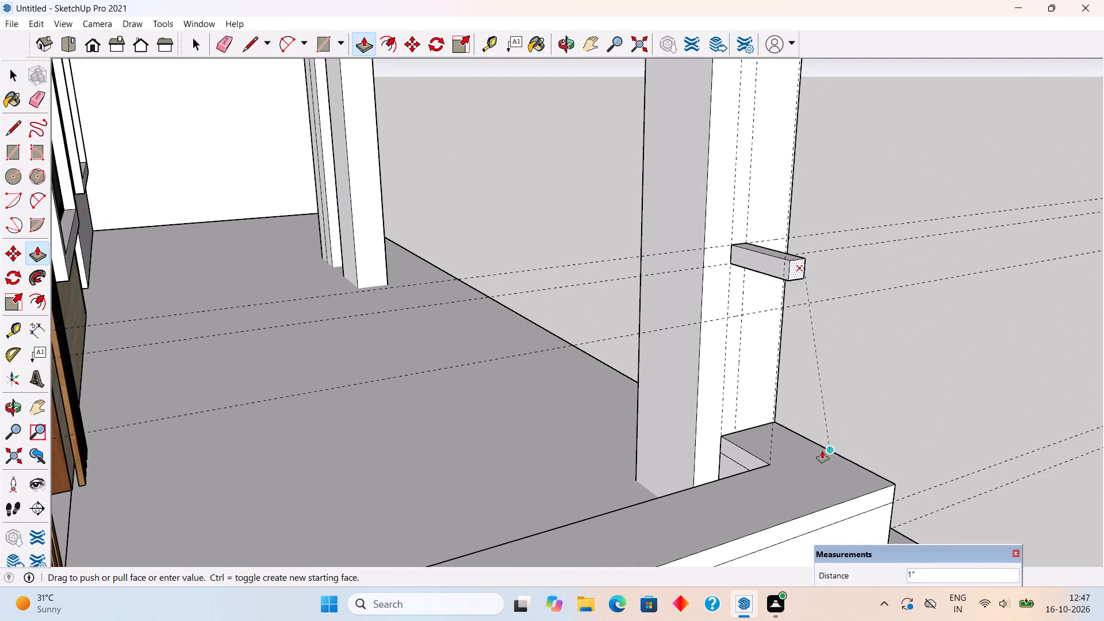
left_click(821, 515)
key("space")
type("p")
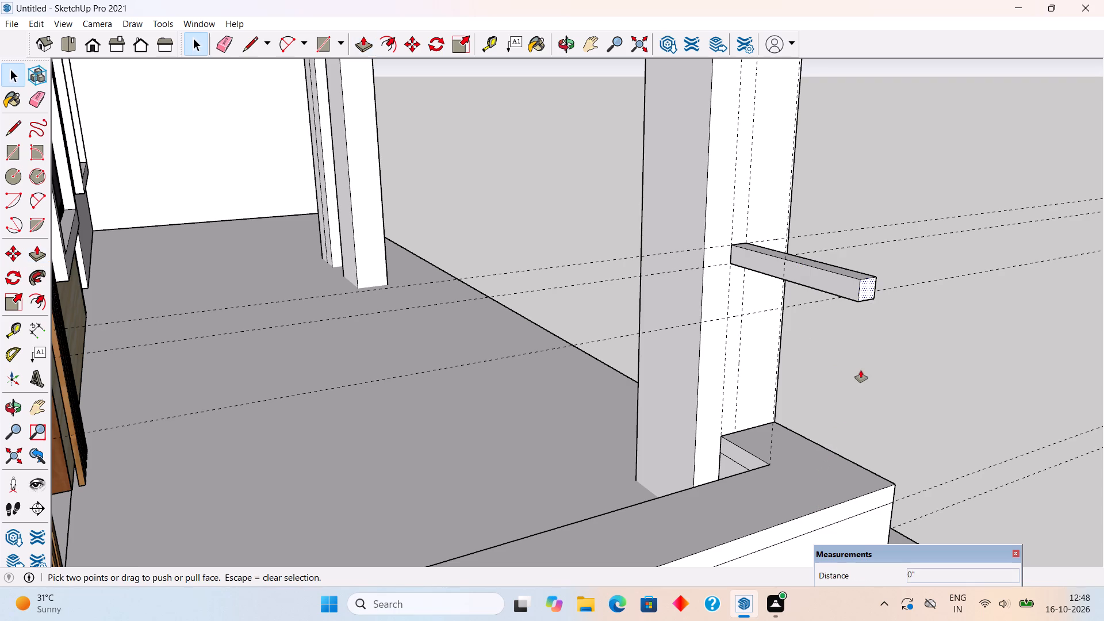
Place a vertical guide 3" from the bar's outer end on its side face and draw a dividing line along it.
key("t")
scroll(848, 336, "up", 4)
scroll(857, 310, "down", 4)
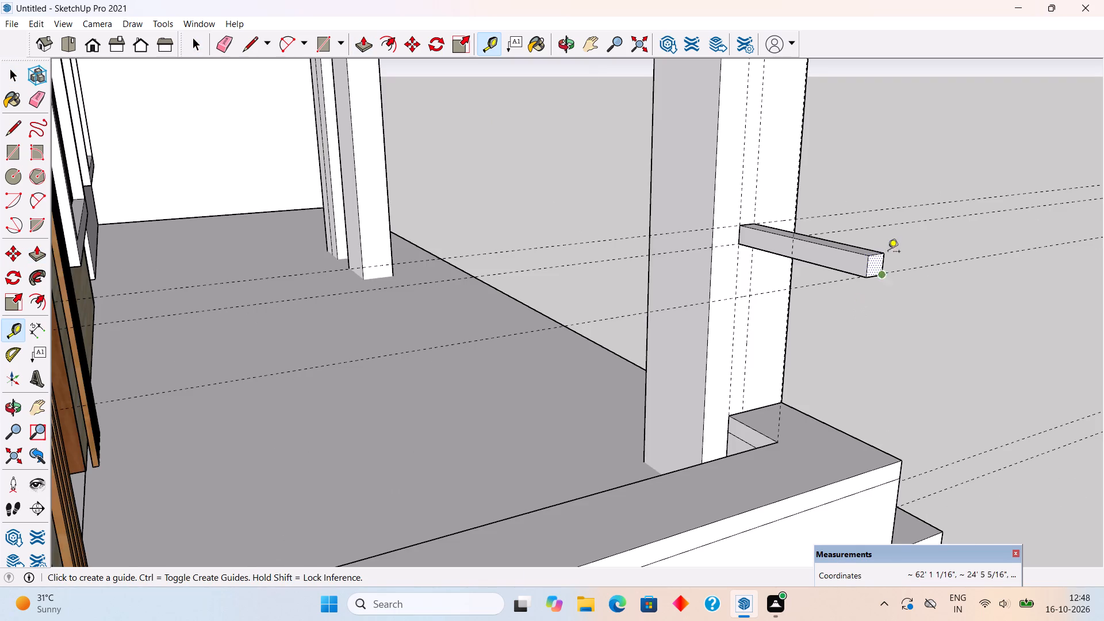
scroll(862, 264, "up", 7)
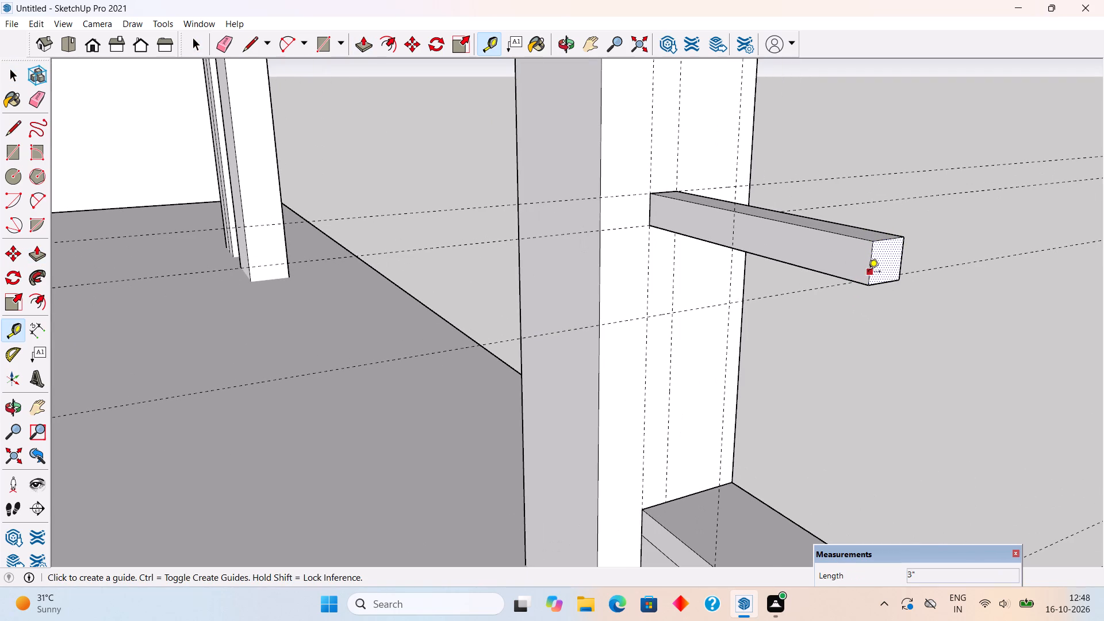
left_click(868, 273)
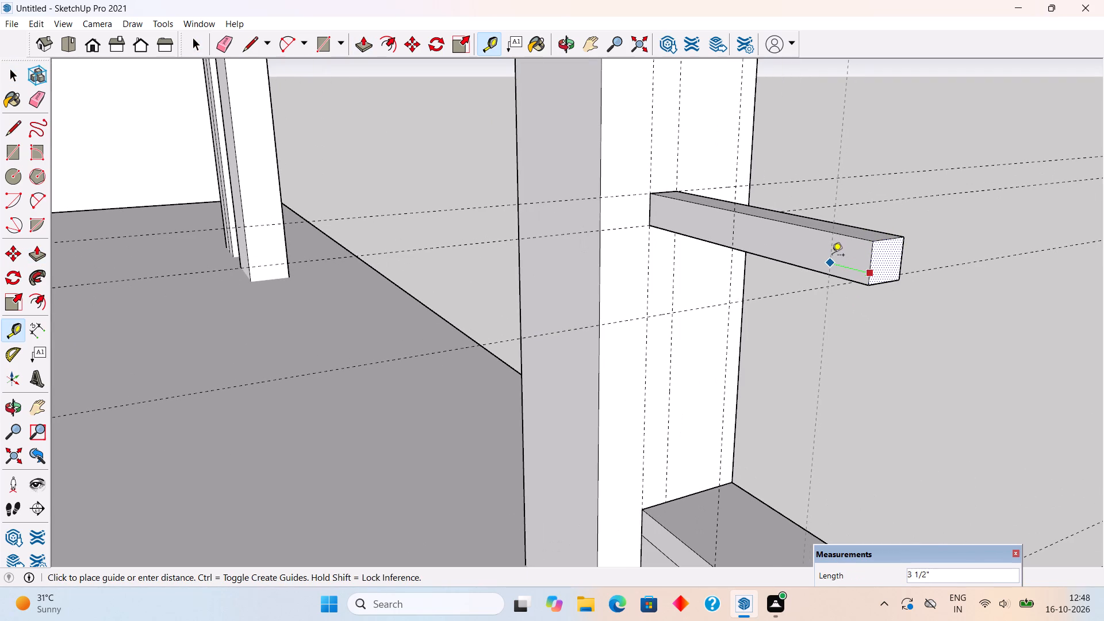
type("3\"")
key("Return")
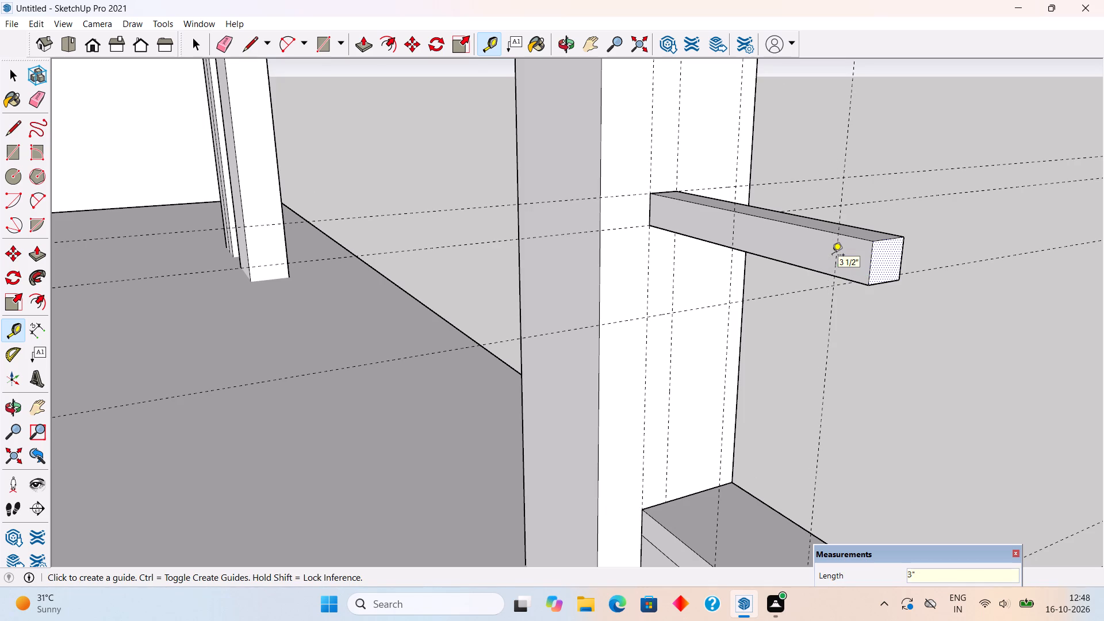
key("l")
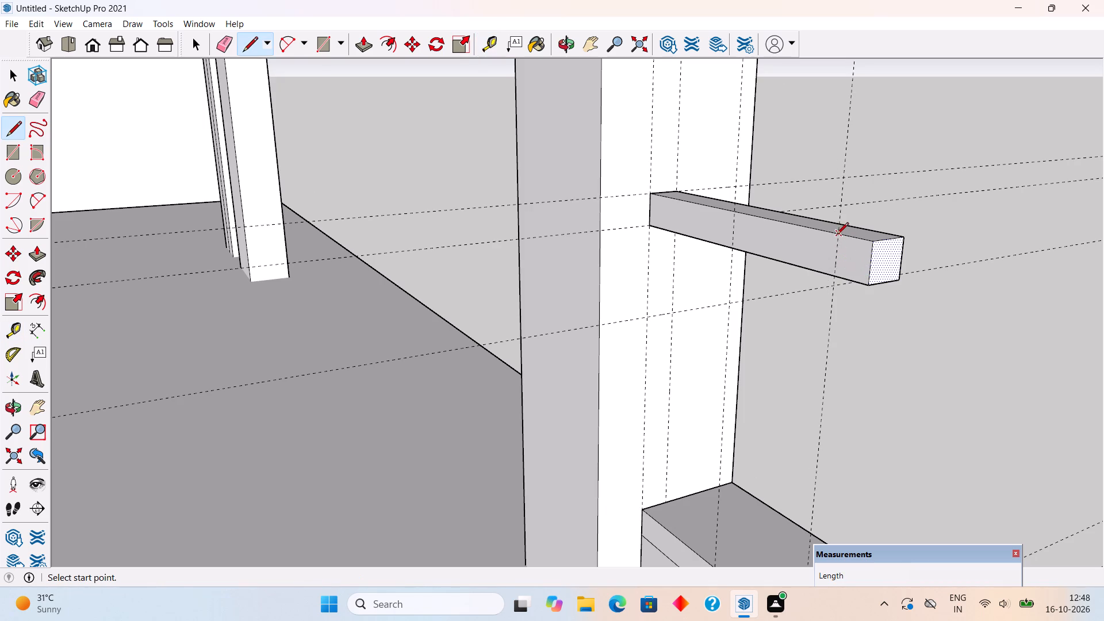
left_click(837, 235)
left_click(833, 274)
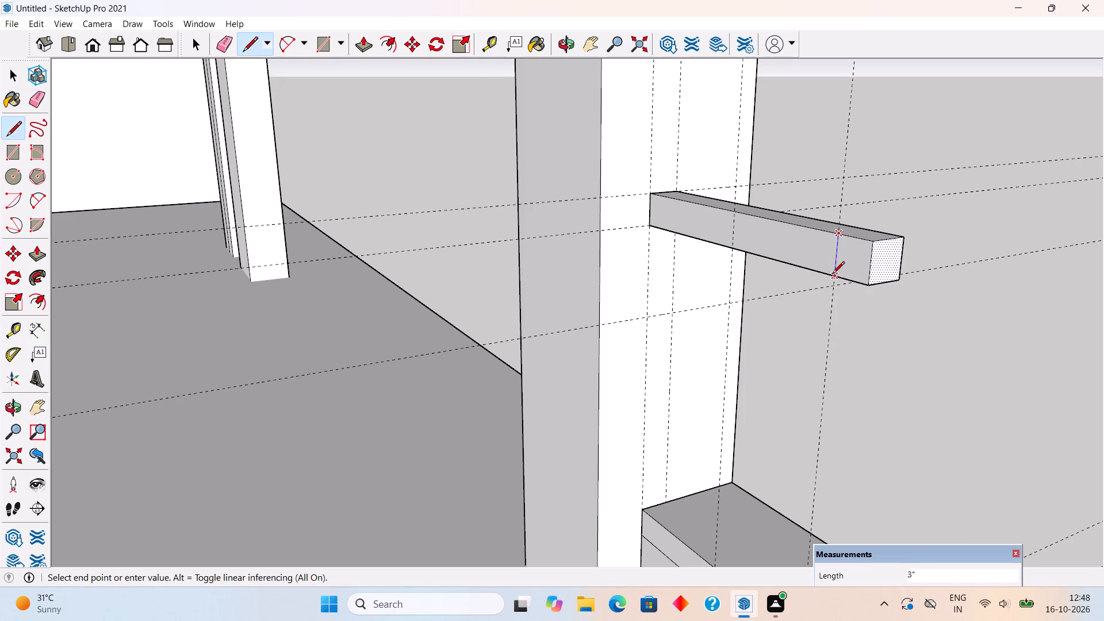
Pull the bar's 3" end section about 26' 5/8" along the front parapet to the tall front column.
key("p")
left_click(846, 268)
key("space")
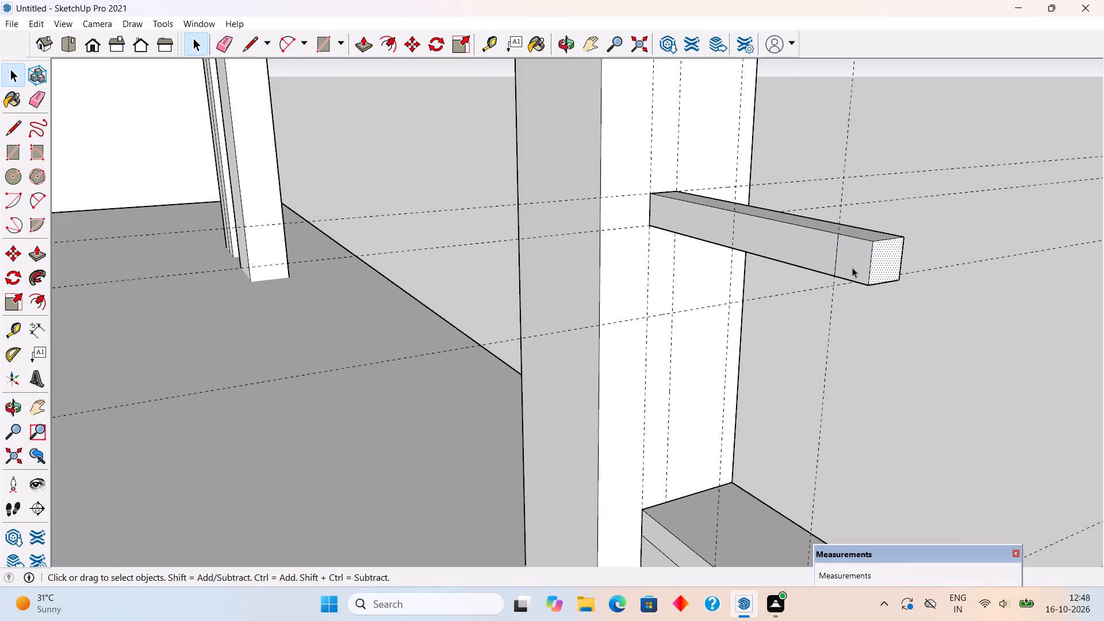
left_click(852, 267)
key("p")
left_click(852, 267)
scroll(806, 285, "down", 5)
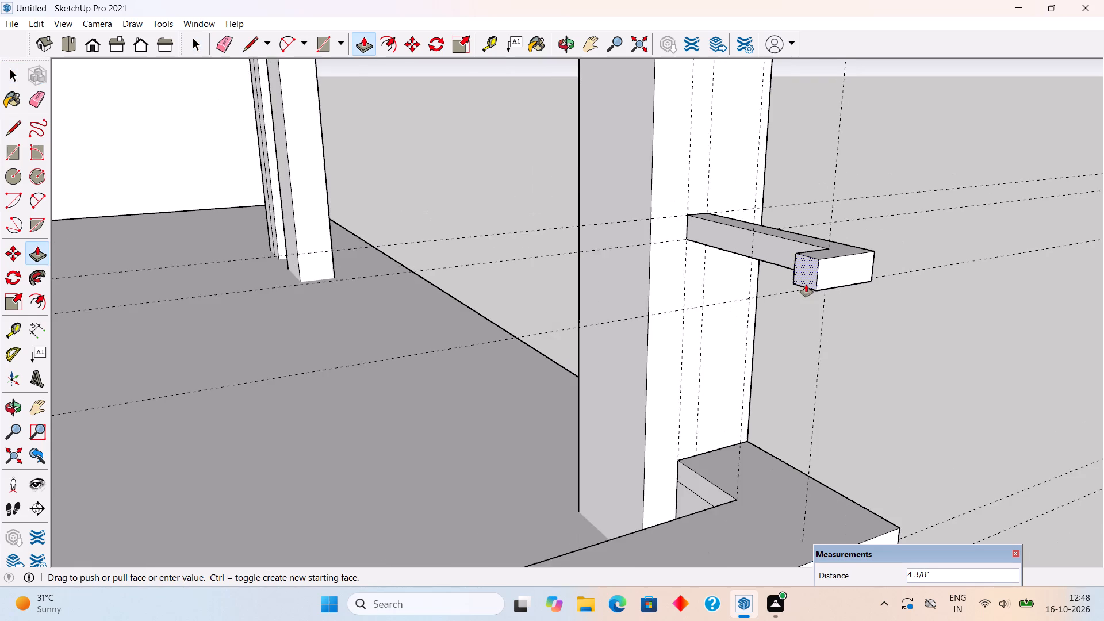
scroll(806, 285, "down", 20)
scroll(806, 285, "down", 4)
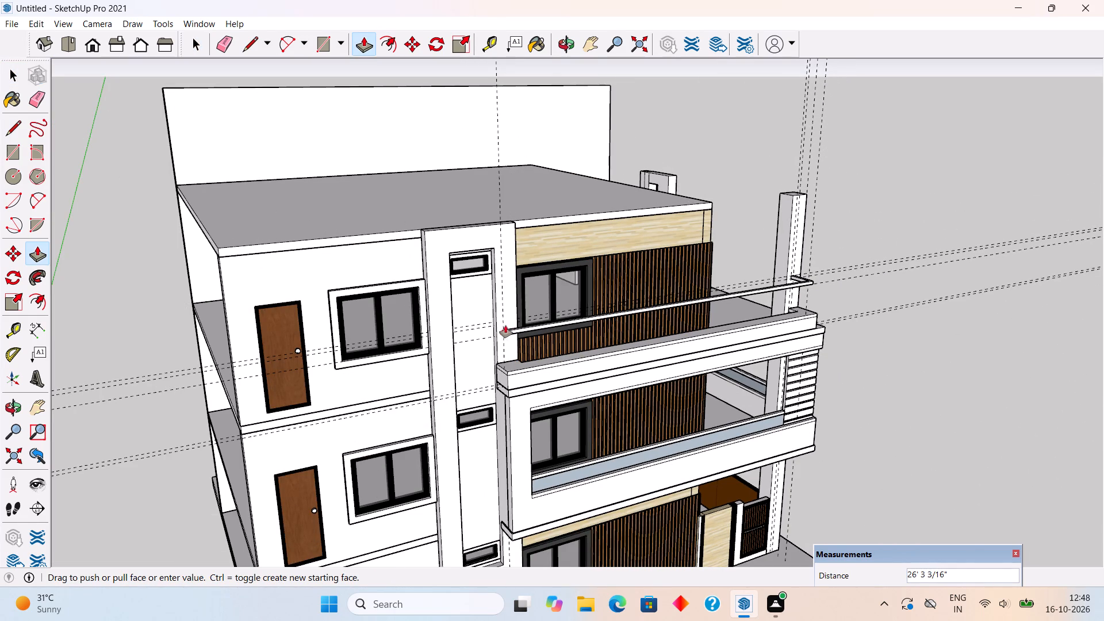
left_click(505, 304)
Place a guide 3" from the railing bar's end near the tall front column and draw a dividing line along it on the inner side face.
middle_click_drag(515, 339, 607, 363)
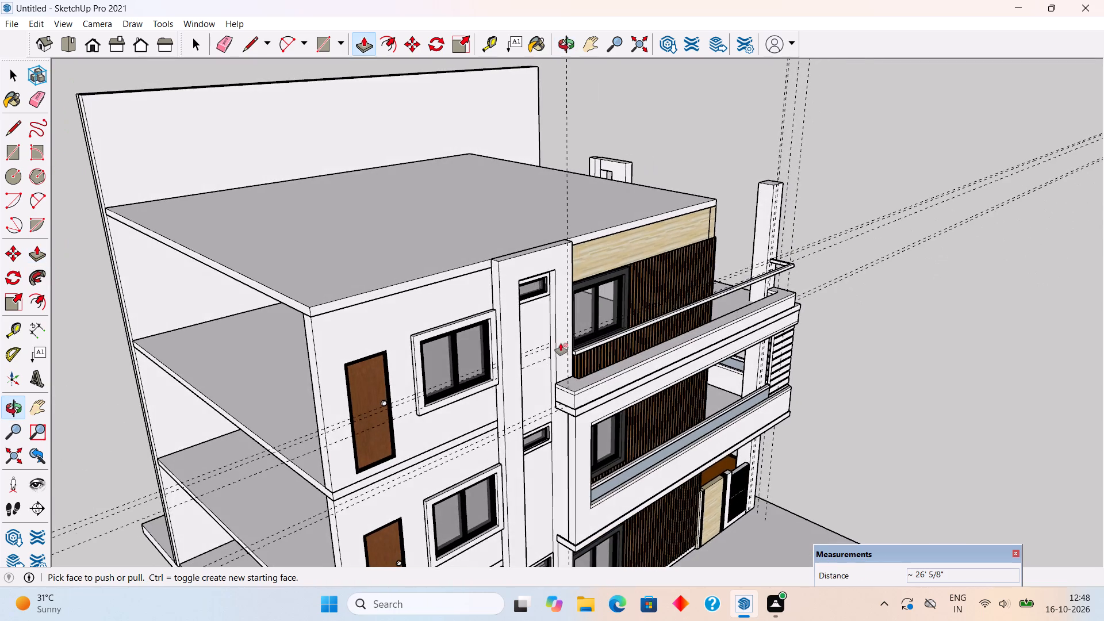
scroll(561, 343, "up", 16)
middle_click_drag(481, 355, 681, 379)
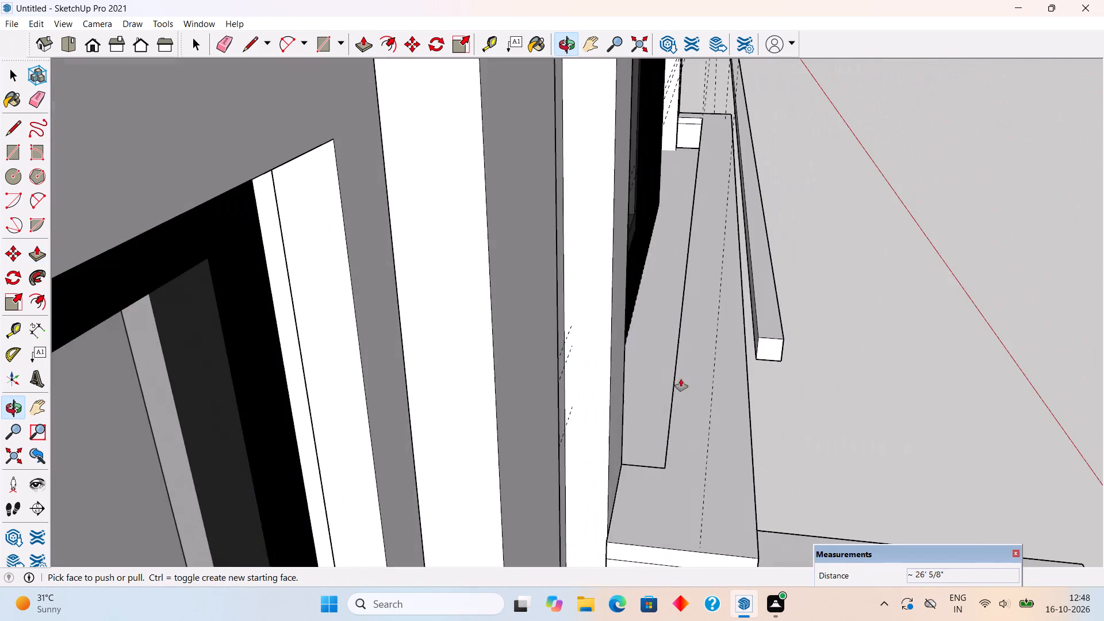
middle_click_drag(681, 379, 681, 378)
scroll(757, 343, "up", 8)
key("space")
scroll(756, 339, "up", 4)
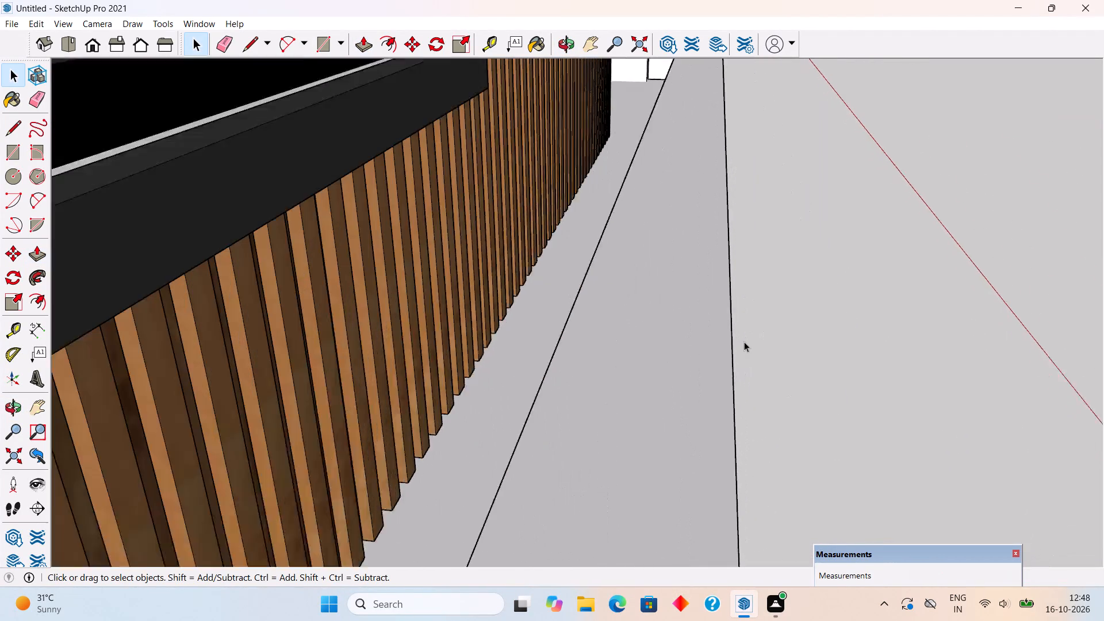
scroll(744, 342, "up", 2)
scroll(744, 342, "down", 3)
middle_click_drag(745, 343, 784, 336)
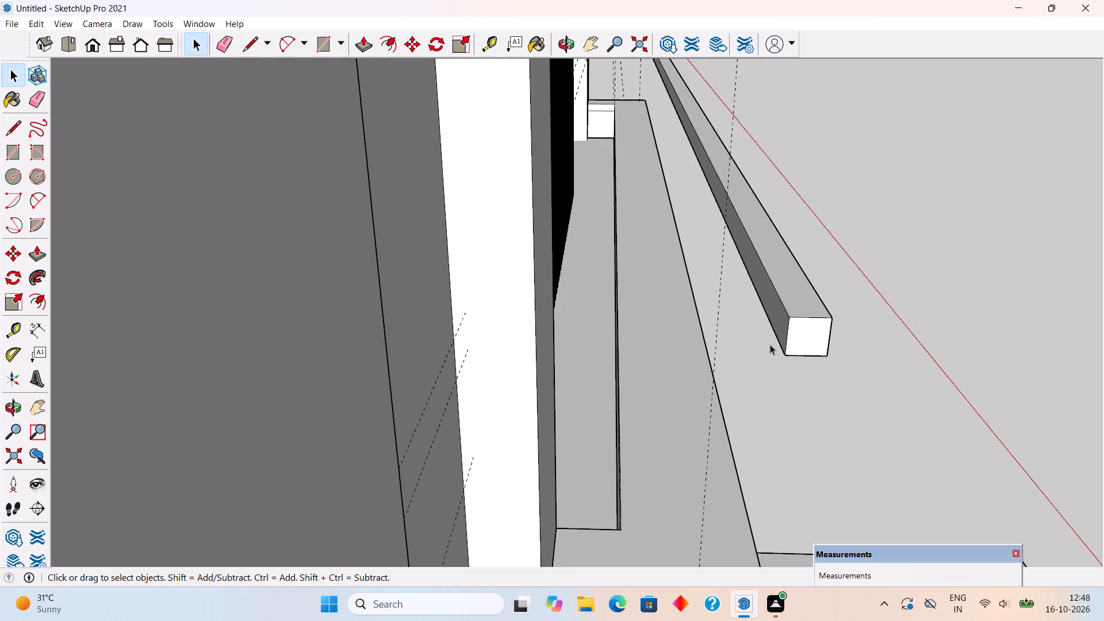
key("t")
scroll(786, 339, "up", 3)
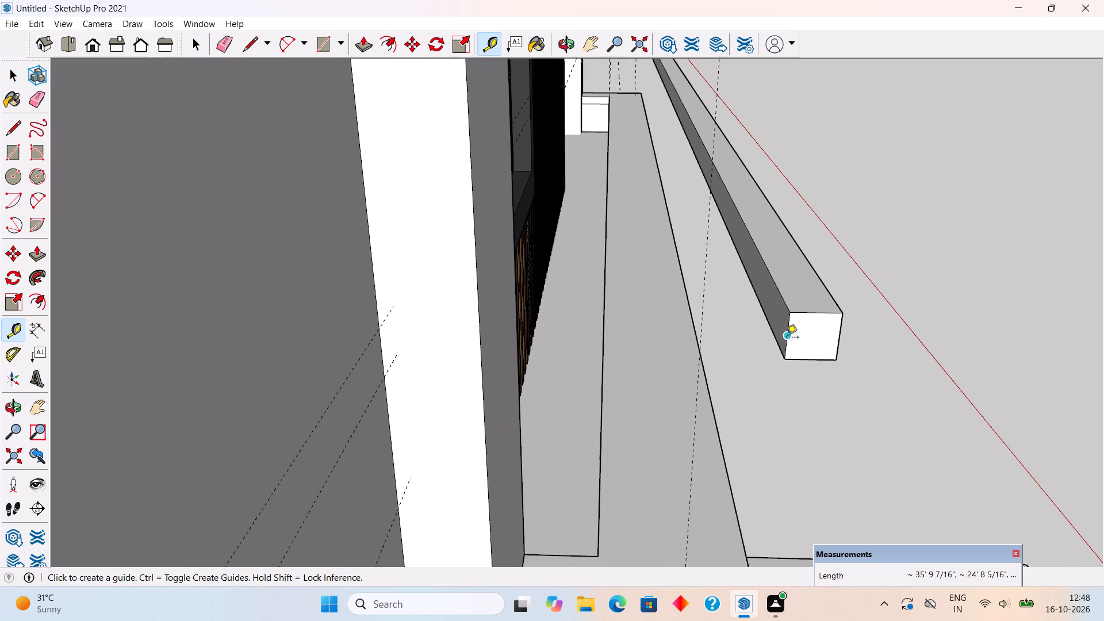
left_click(786, 323)
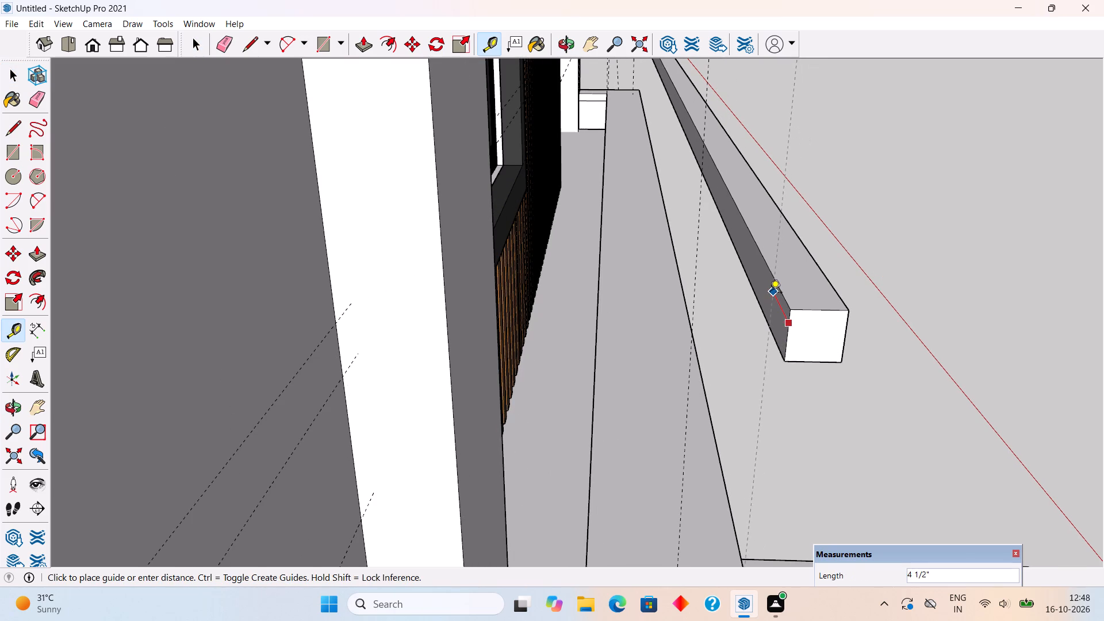
type("3\"")
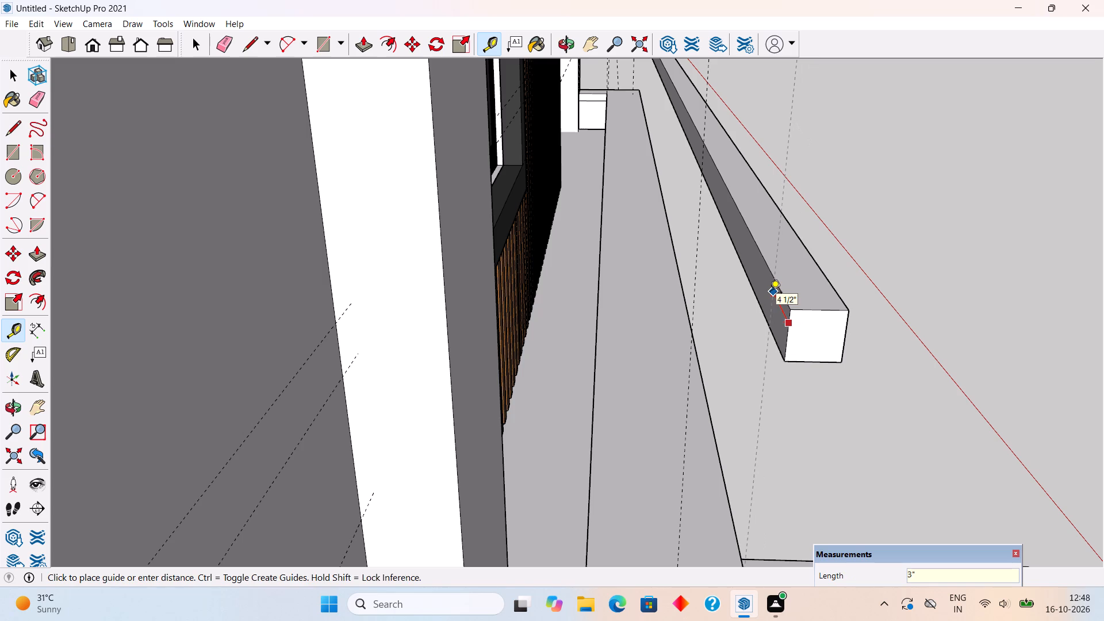
key("Return")
key("space")
type("l")
scroll(770, 302, "up", 2)
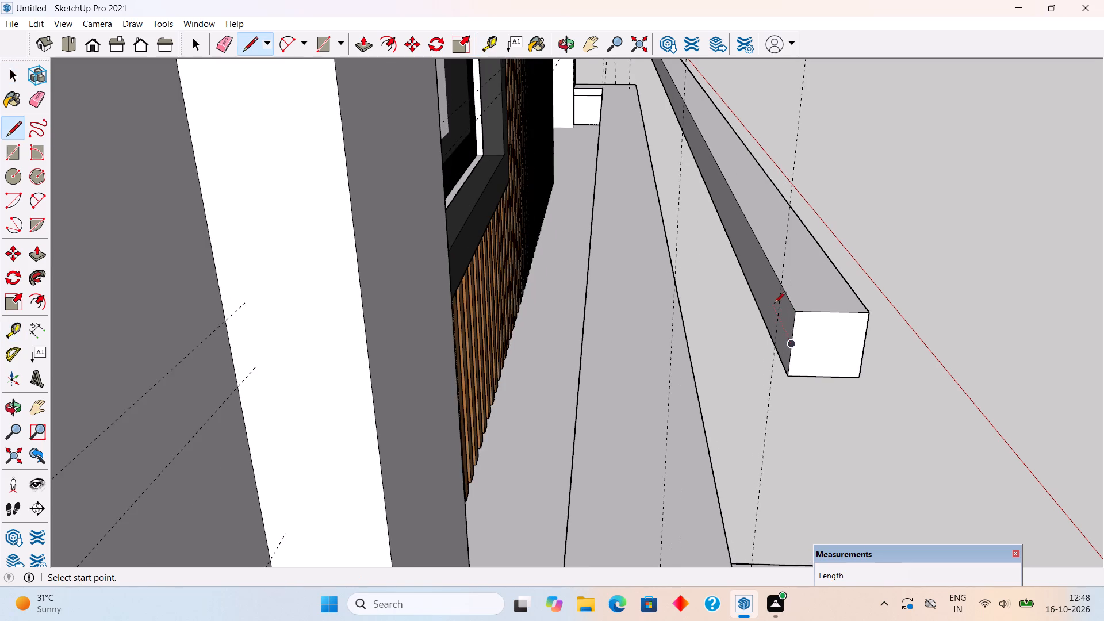
scroll(776, 304, "up", 6)
left_click(786, 277)
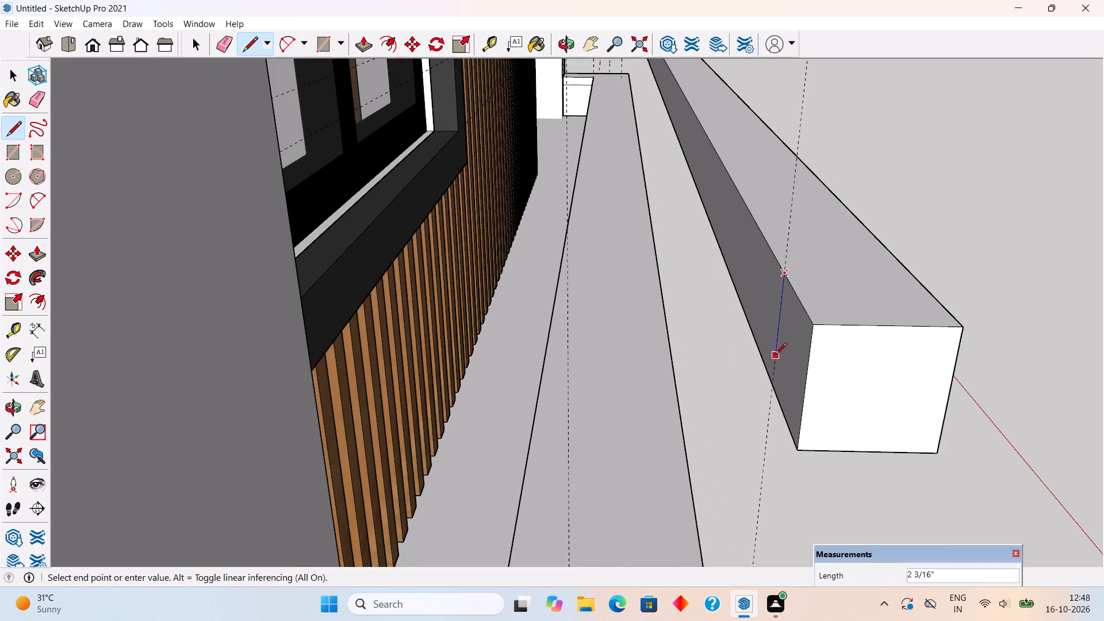
left_click(769, 388)
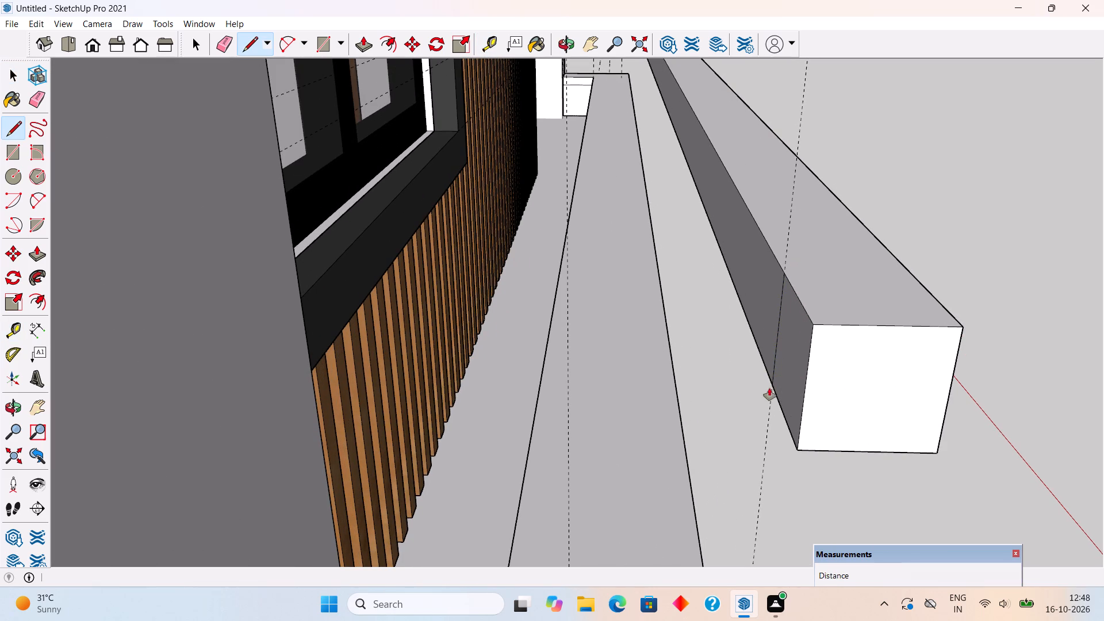
Pull the bar's 3" end section back across the parapet to the face of the tall front column.
key("p")
left_click(786, 365)
scroll(619, 367, "down", 3)
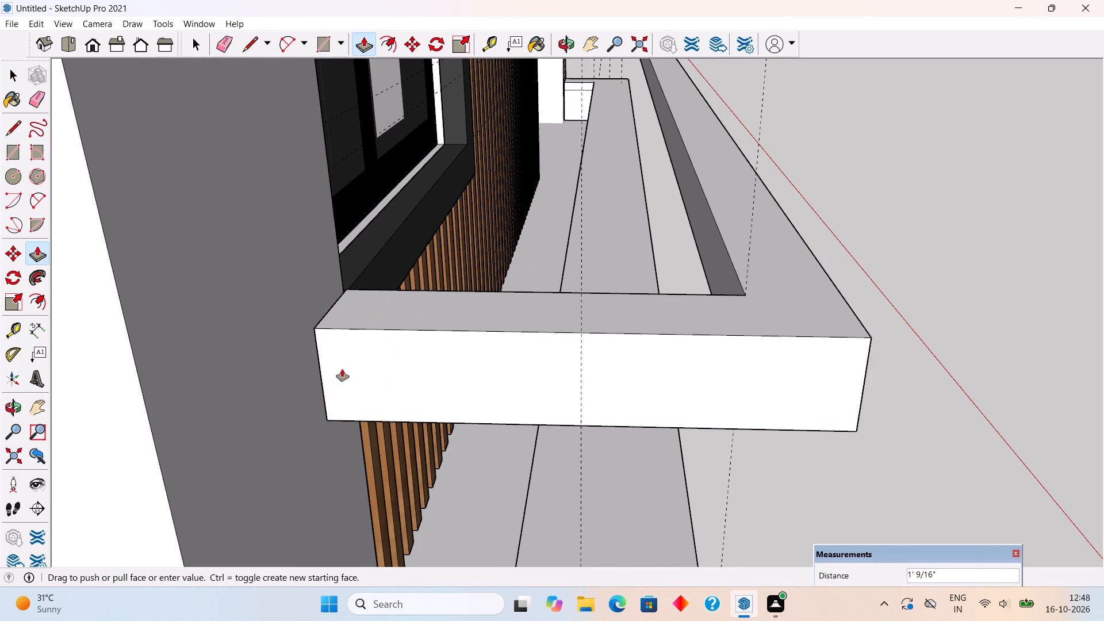
scroll(252, 306, "down", 11)
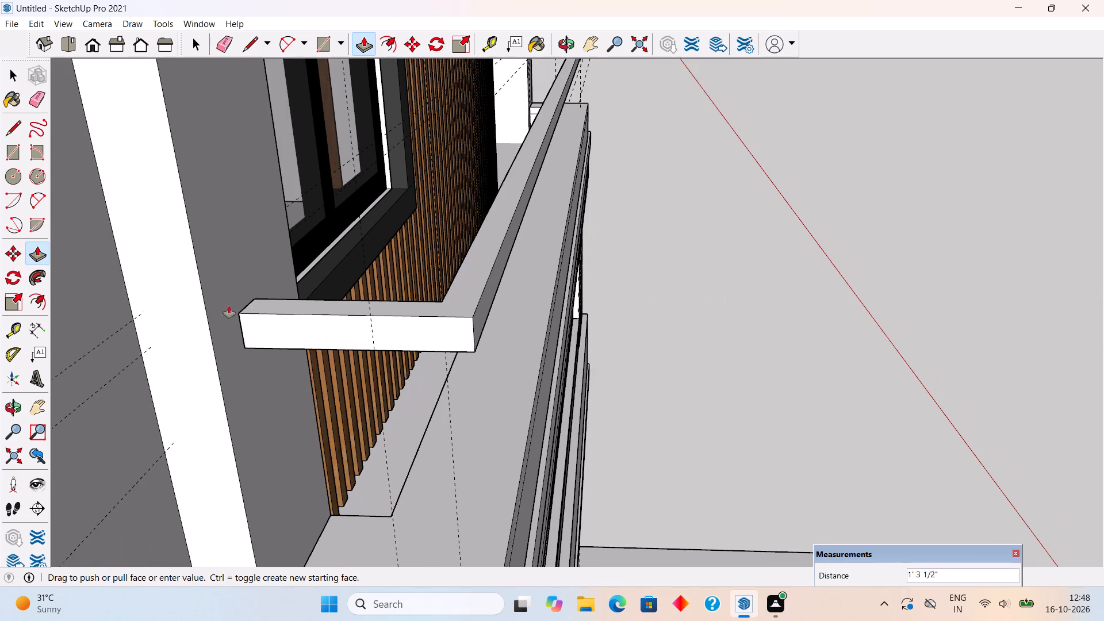
left_click(209, 292)
key("space")
scroll(209, 292, "down", 2)
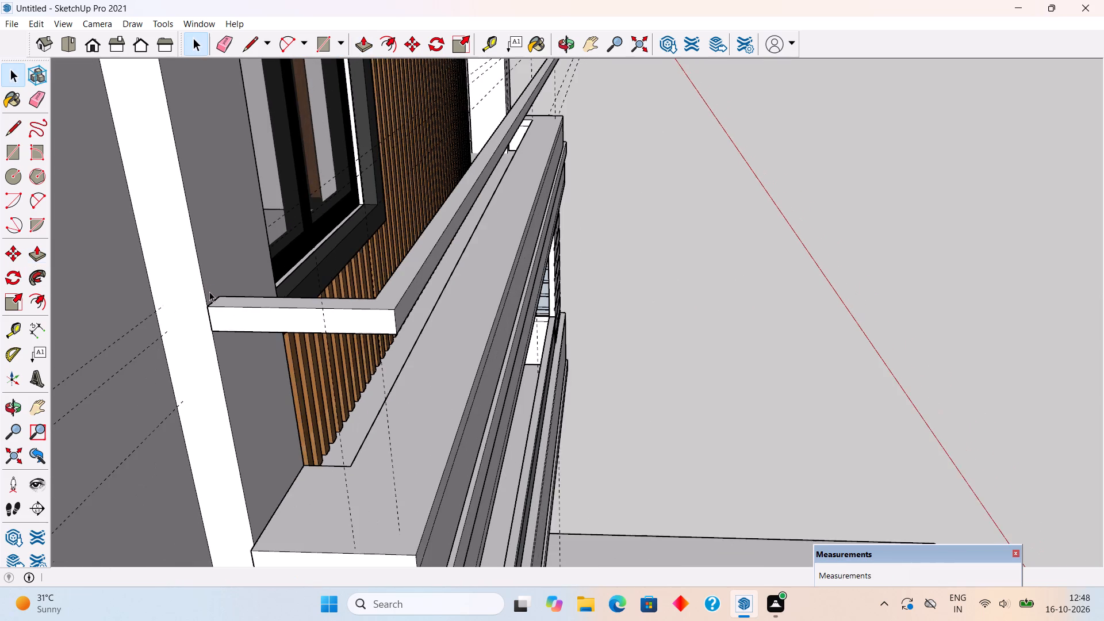
scroll(209, 292, "down", 12)
left_click(761, 311)
scroll(761, 311, "down", 4)
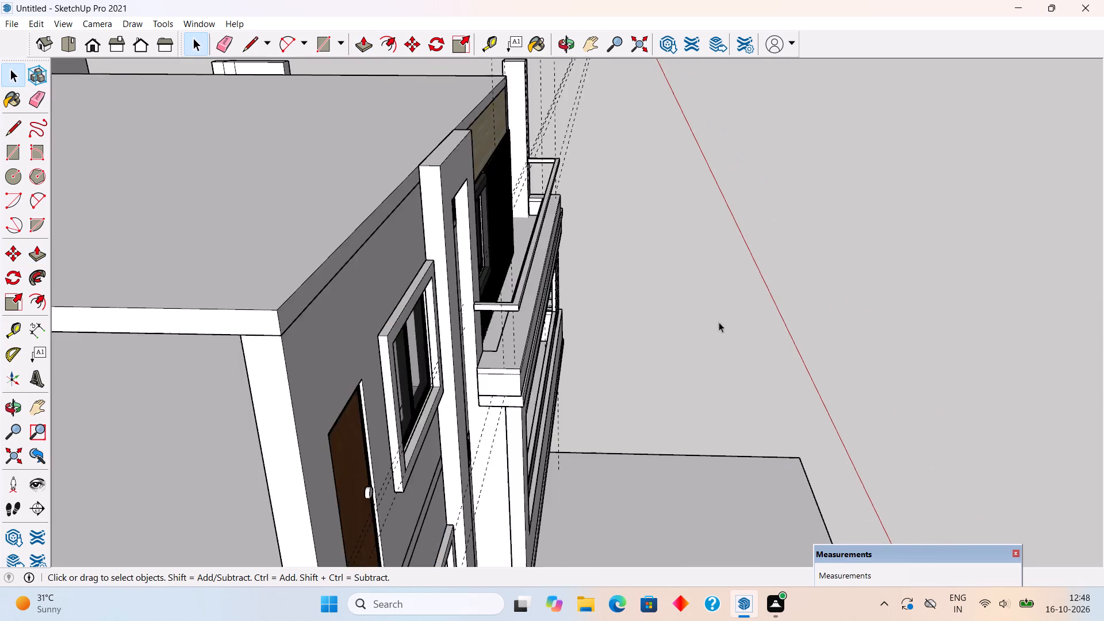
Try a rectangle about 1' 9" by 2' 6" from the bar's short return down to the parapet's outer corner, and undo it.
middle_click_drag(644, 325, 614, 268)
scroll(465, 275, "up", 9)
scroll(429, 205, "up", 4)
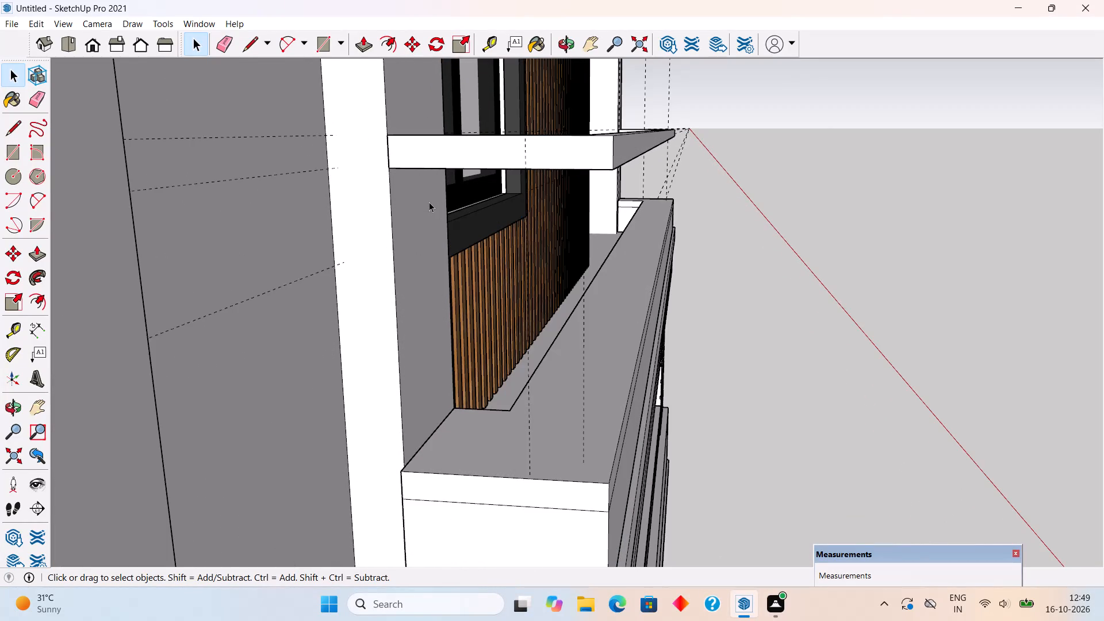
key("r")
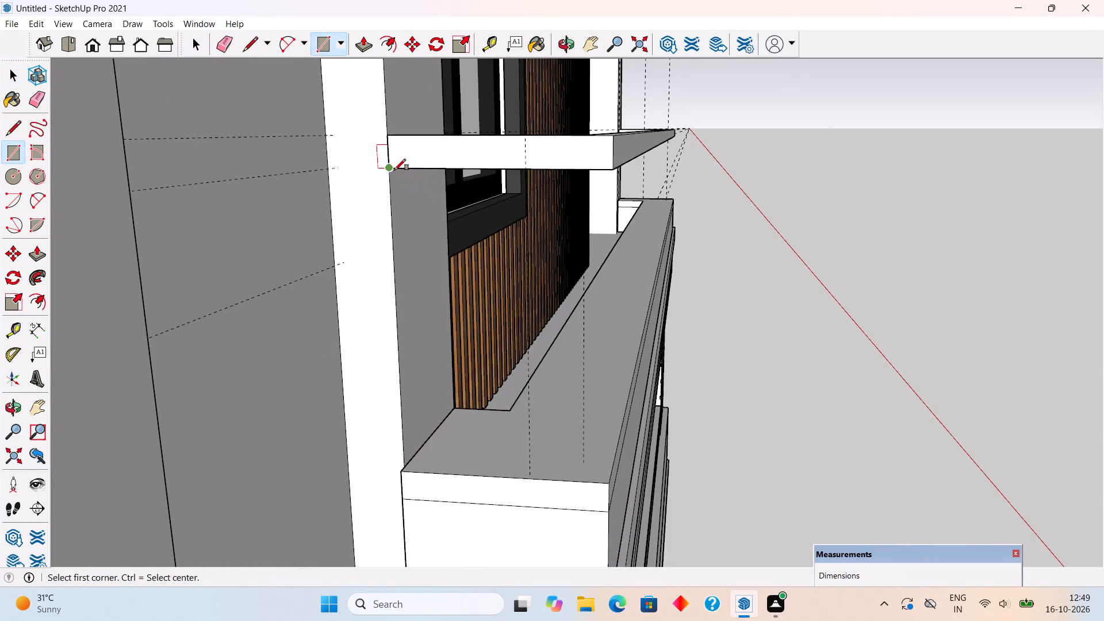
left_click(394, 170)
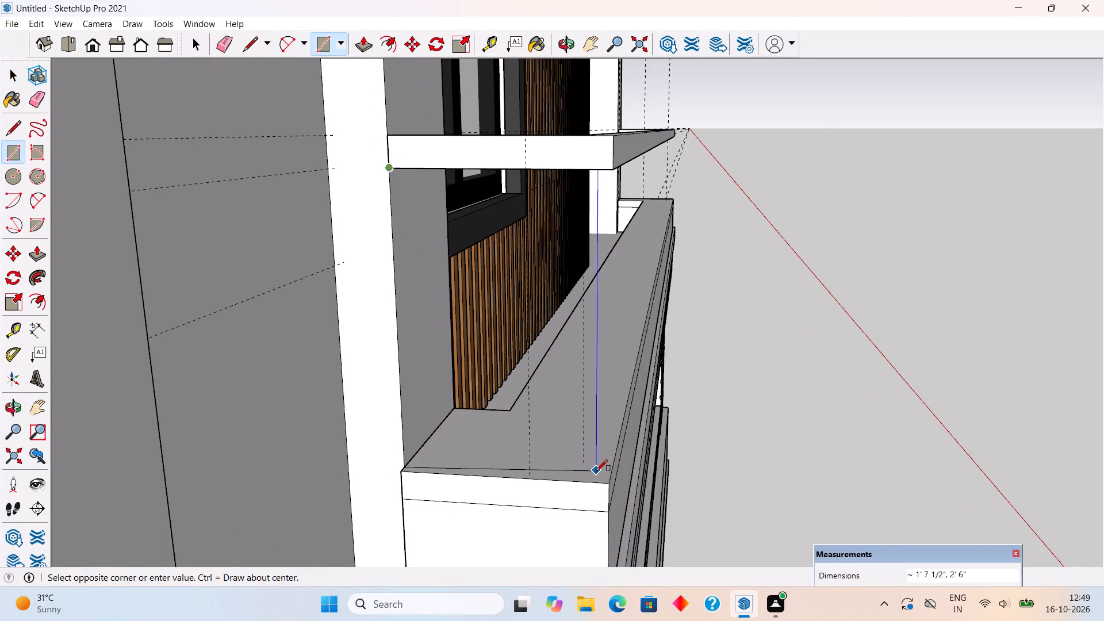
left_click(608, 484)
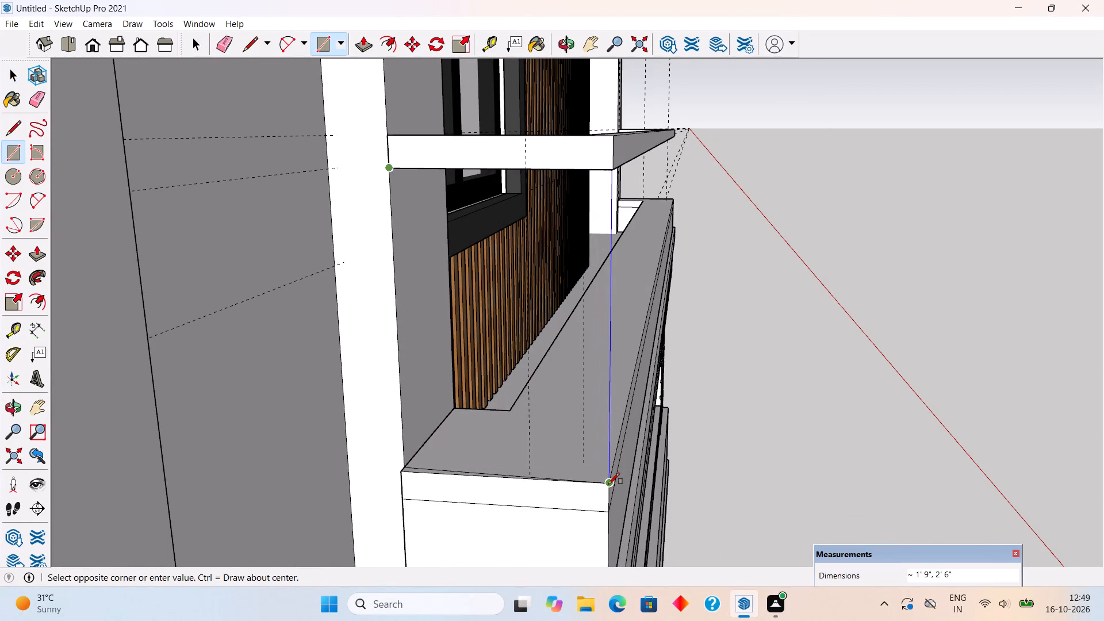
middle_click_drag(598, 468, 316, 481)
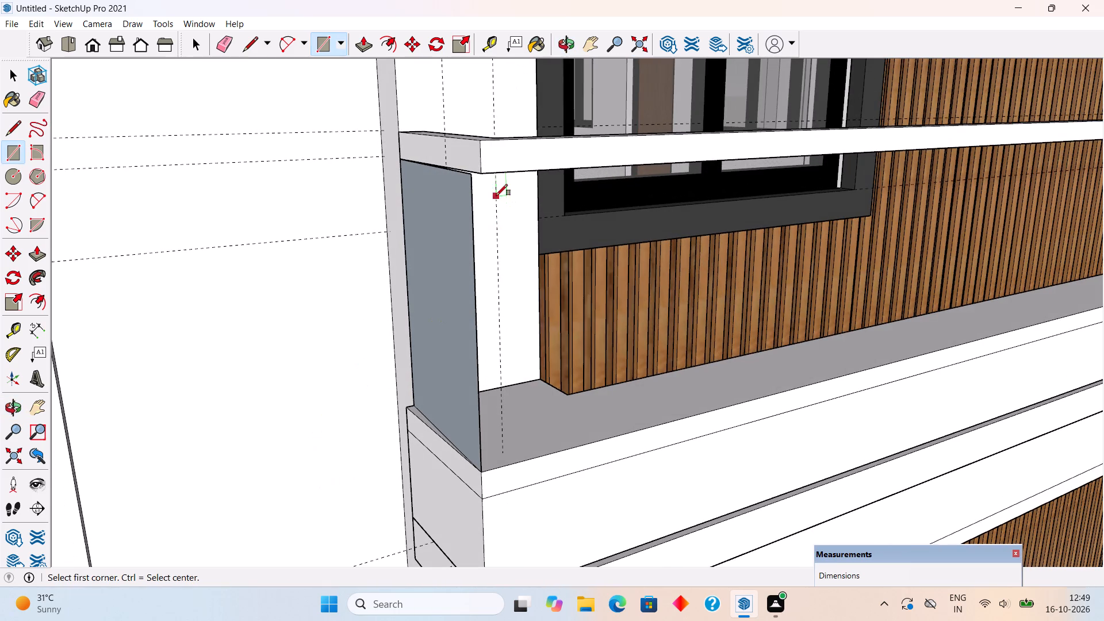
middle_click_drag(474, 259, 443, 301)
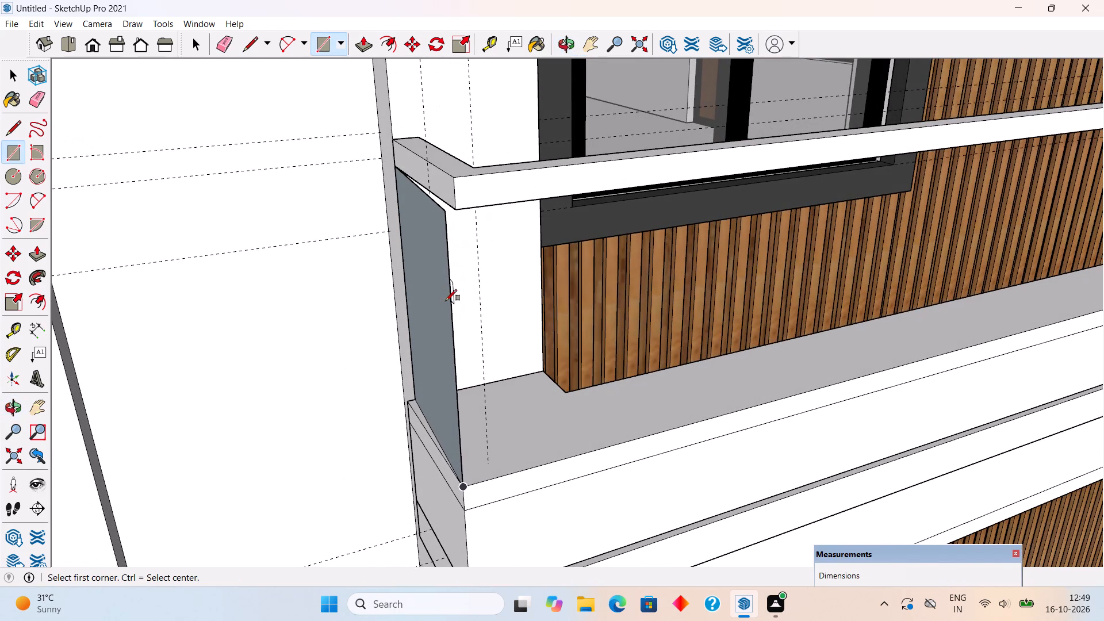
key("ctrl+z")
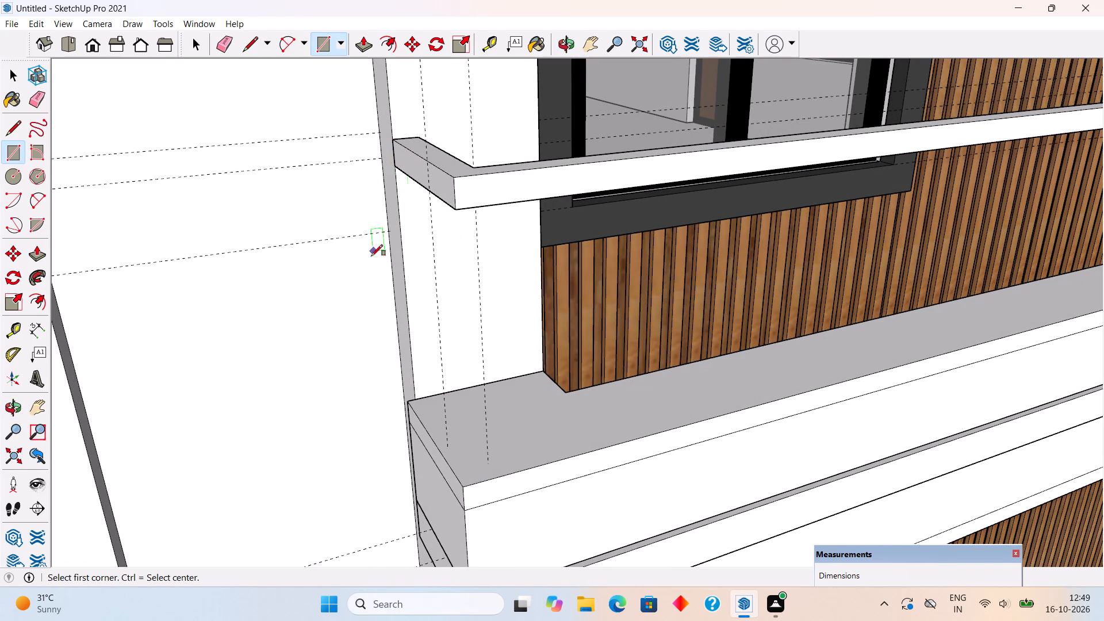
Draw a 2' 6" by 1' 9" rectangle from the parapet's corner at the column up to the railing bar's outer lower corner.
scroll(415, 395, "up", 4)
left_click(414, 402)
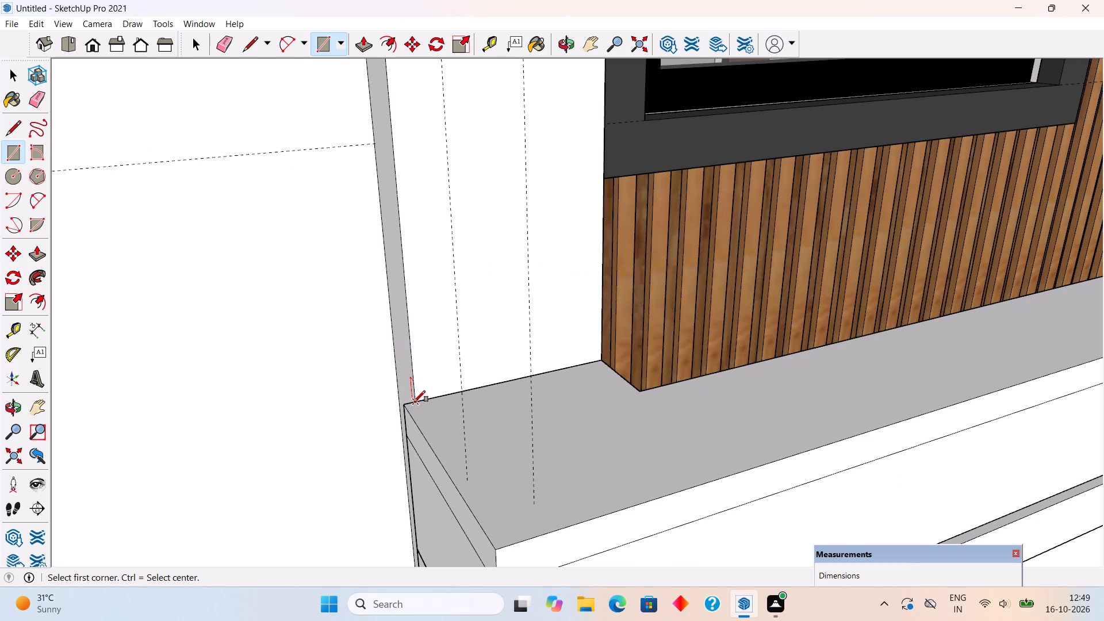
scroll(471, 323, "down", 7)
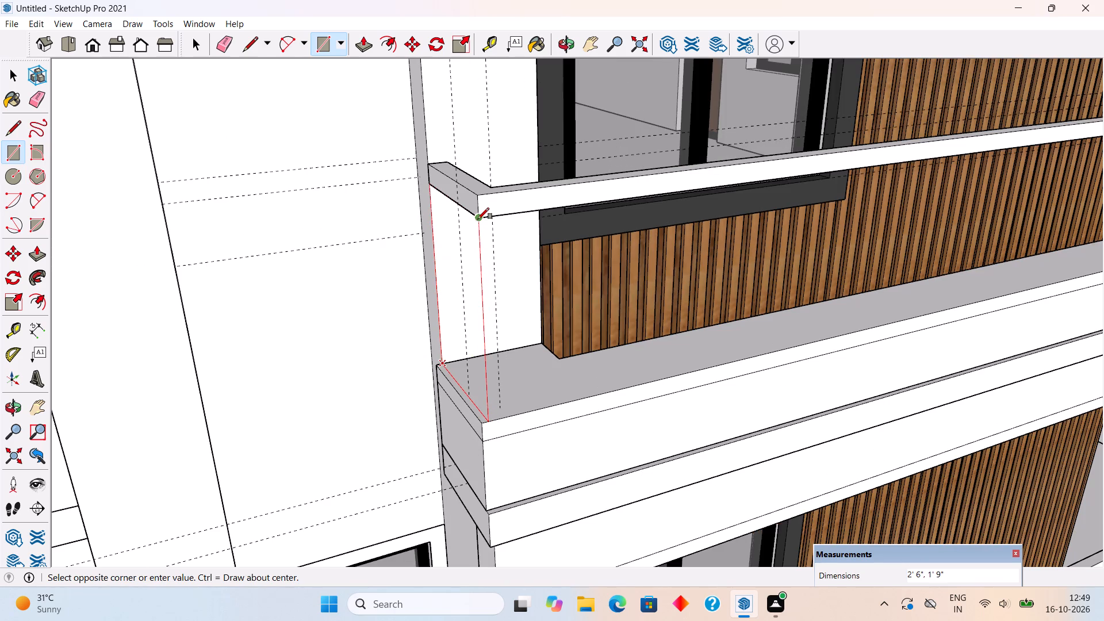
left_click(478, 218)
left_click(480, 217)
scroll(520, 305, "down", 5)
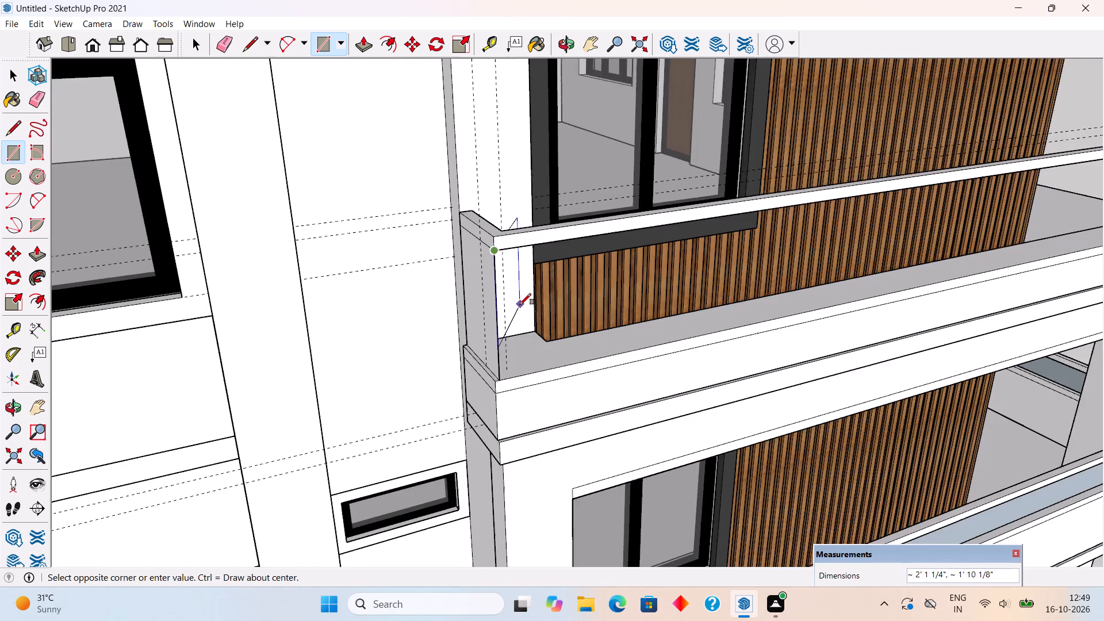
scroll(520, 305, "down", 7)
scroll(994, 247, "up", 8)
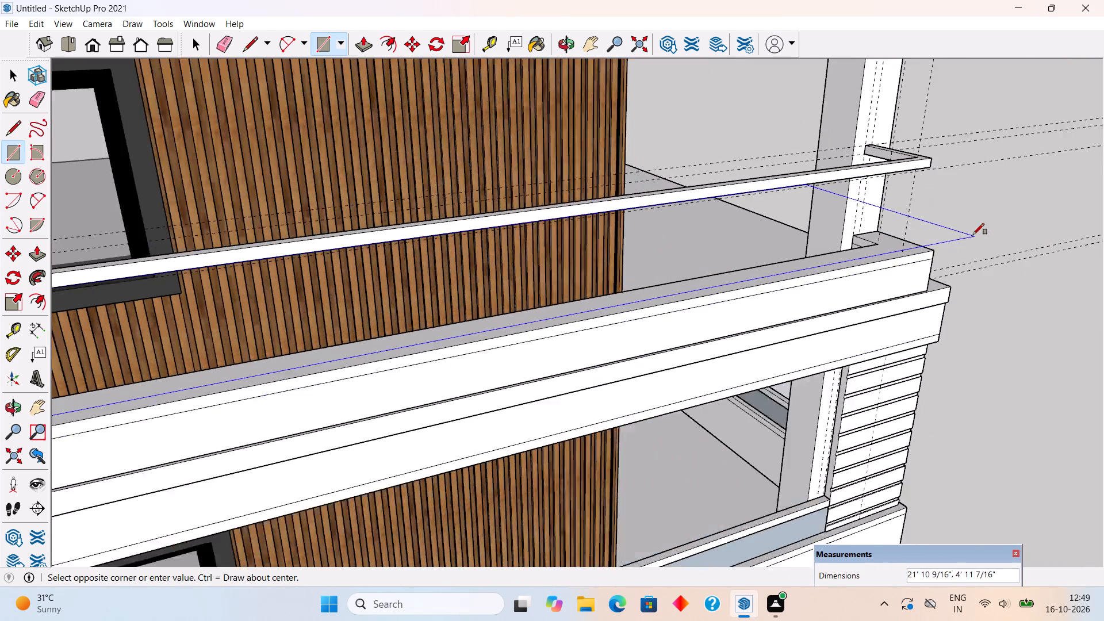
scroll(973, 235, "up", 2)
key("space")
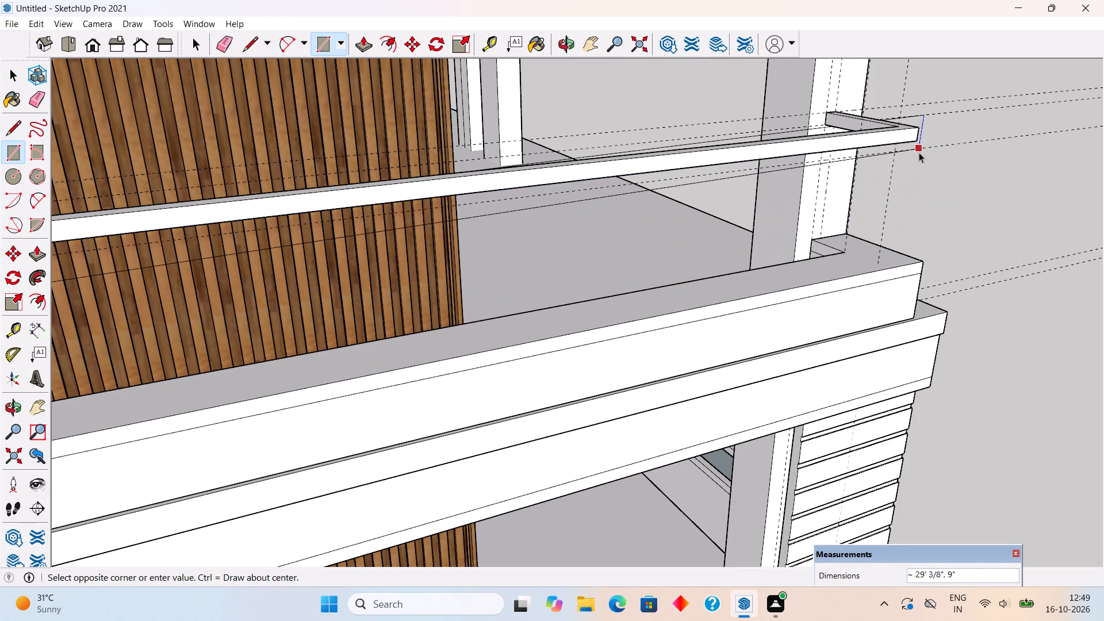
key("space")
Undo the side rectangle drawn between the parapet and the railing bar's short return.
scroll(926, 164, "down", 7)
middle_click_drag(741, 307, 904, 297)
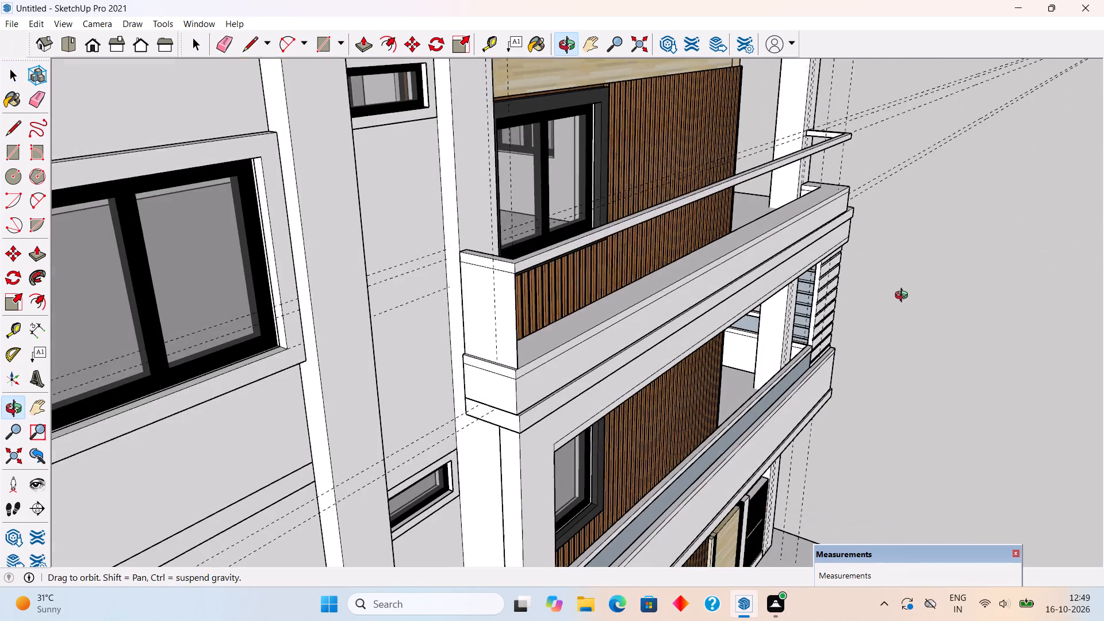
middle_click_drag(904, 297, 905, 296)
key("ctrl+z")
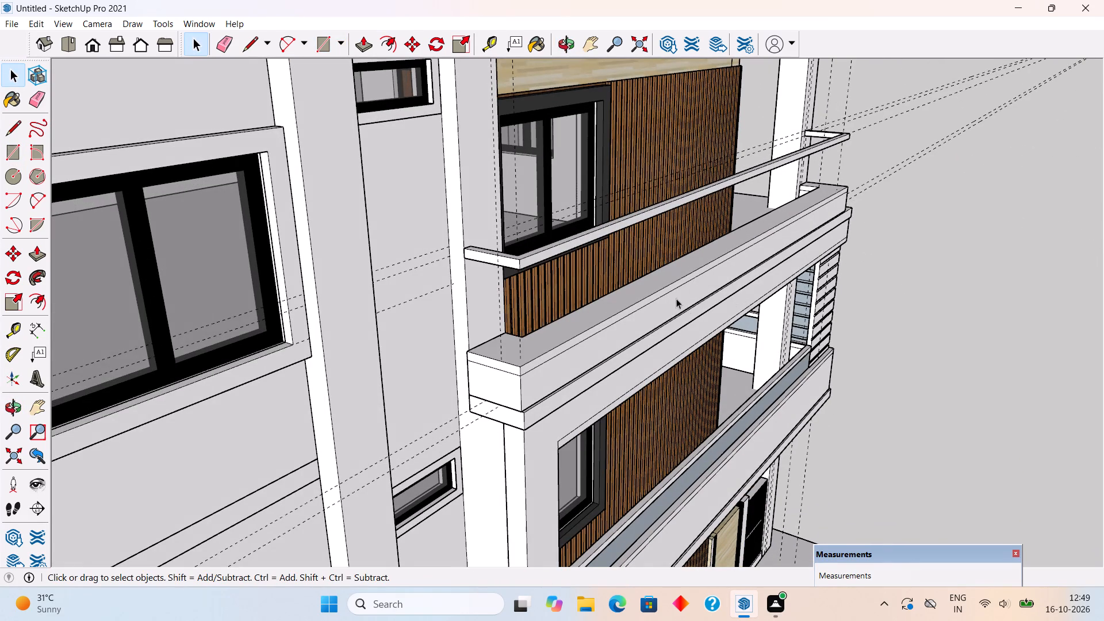
Select the whole third-floor parapet with its connected geometry and make it a group.
triple_click(674, 297)
right_click(674, 297)
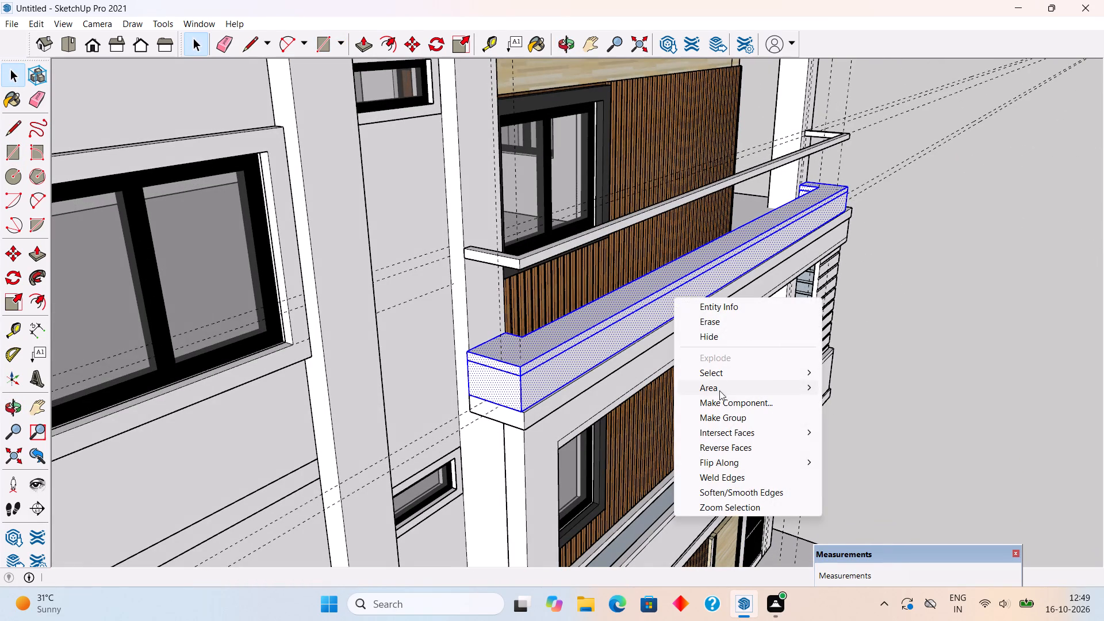
left_click(723, 411)
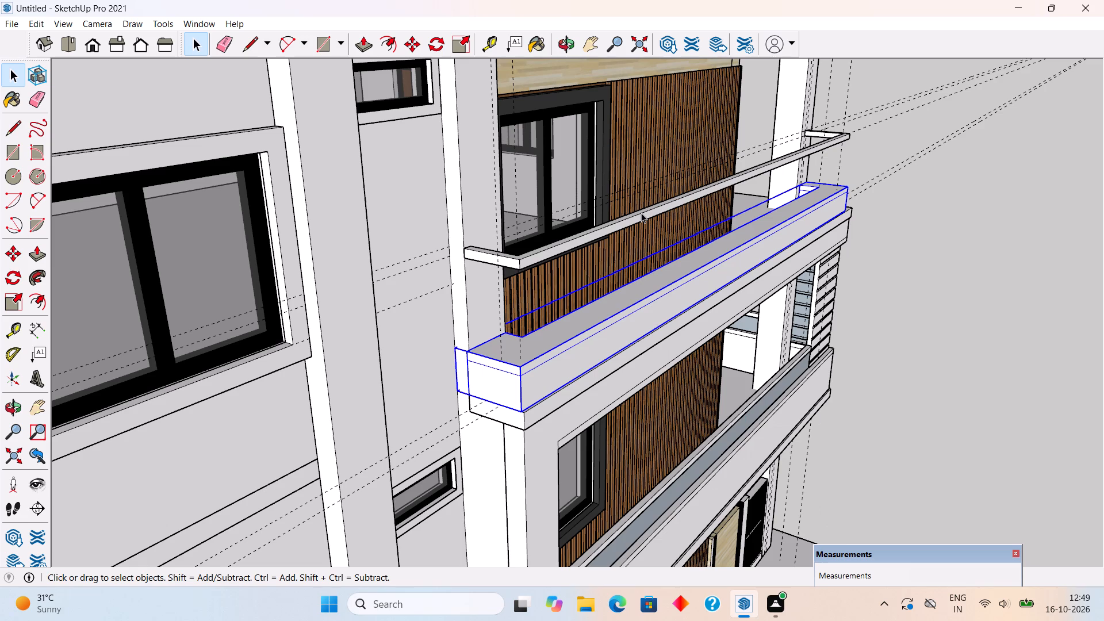
Select the entire railing bar with both short returns and make it a group.
triple_click(641, 214)
right_click(641, 214)
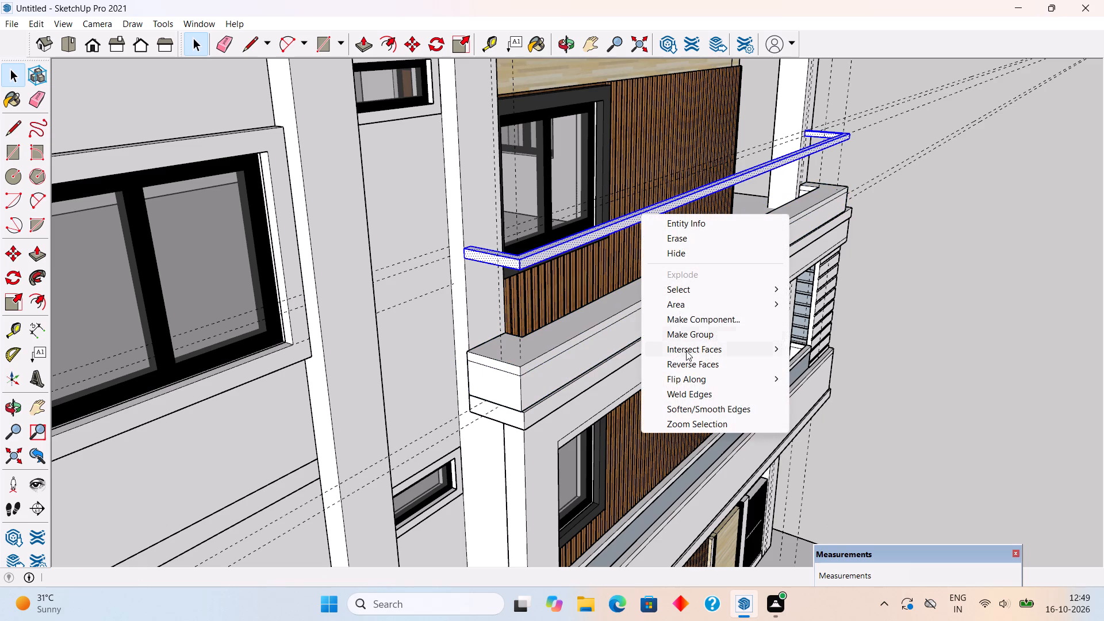
left_click(692, 338)
left_click(948, 342)
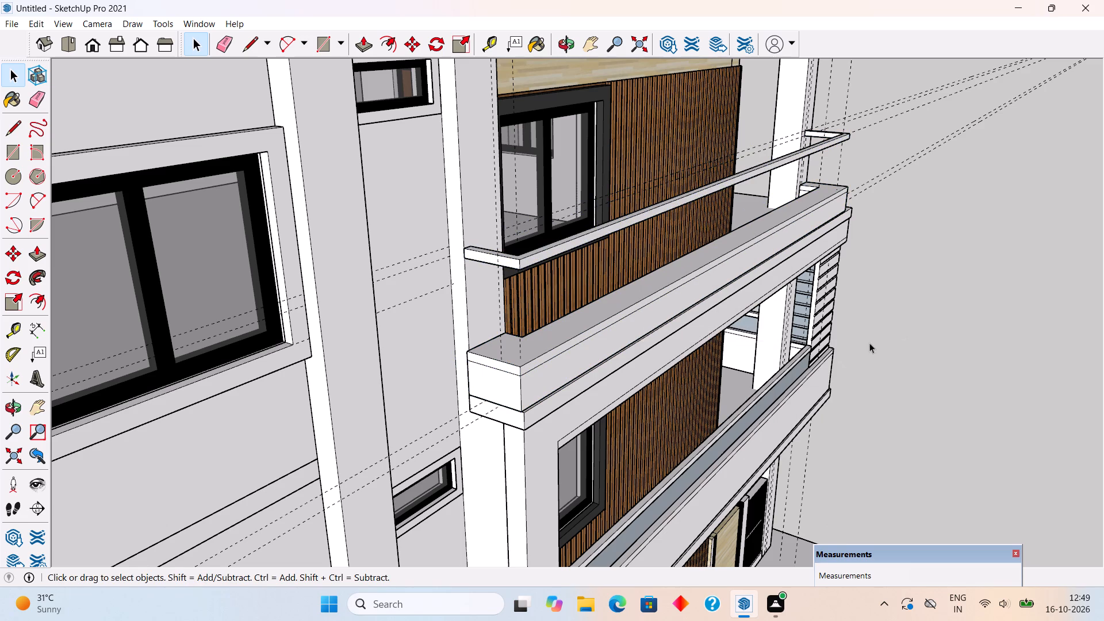
Draw a 2' 6" by 1' 9" side panel rectangle from the third-floor parapet's corner at the column to the railing bar's outer lower corner.
middle_click_drag(676, 269, 781, 259)
middle_click_drag(695, 299, 628, 321)
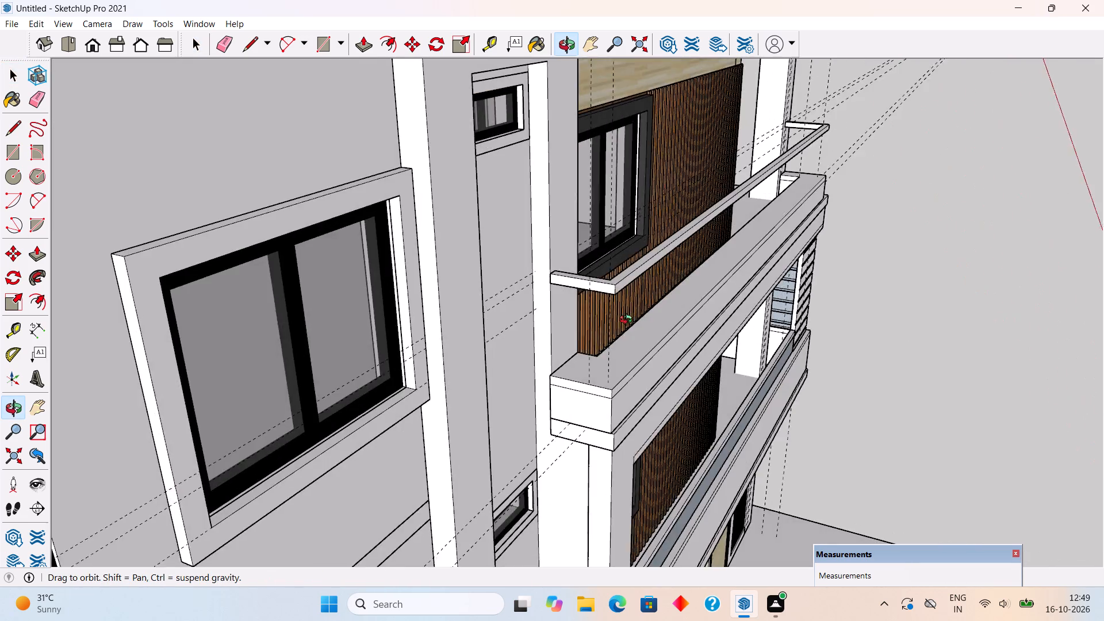
middle_click_drag(628, 321, 582, 324)
scroll(551, 353, "up", 5)
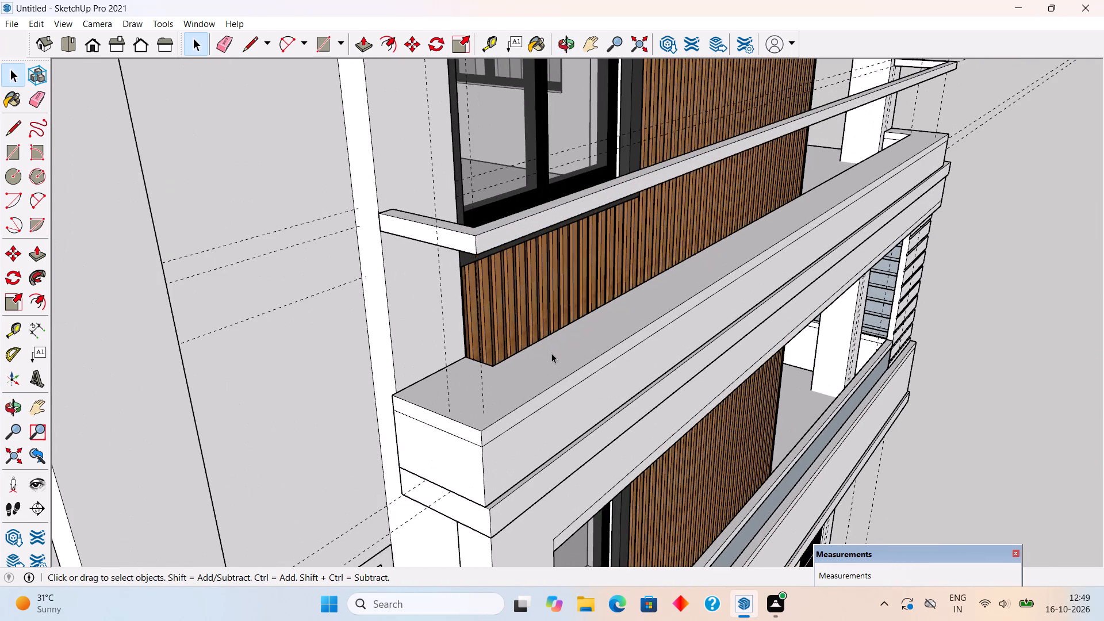
key("r")
scroll(430, 366, "up", 4)
scroll(380, 406, "up", 5)
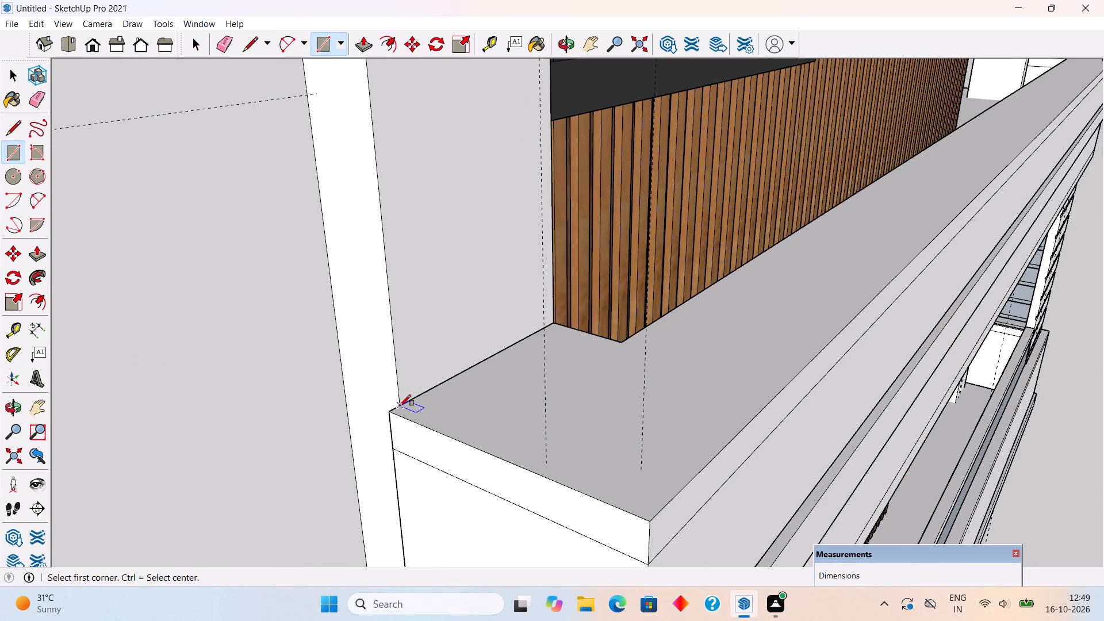
left_click(400, 406)
scroll(400, 405, "down", 7)
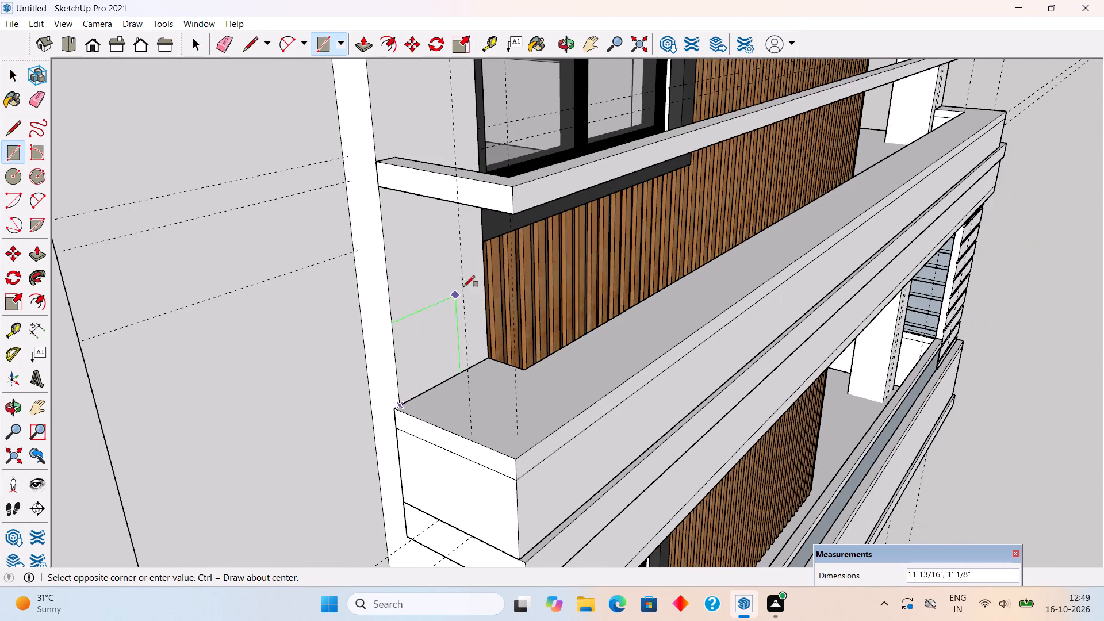
left_click(518, 215)
Draw the front panel rectangle, about 26' long, from the railing bar's lower corner to the far end of the parapet top.
left_click(515, 215)
scroll(515, 215, "down", 2)
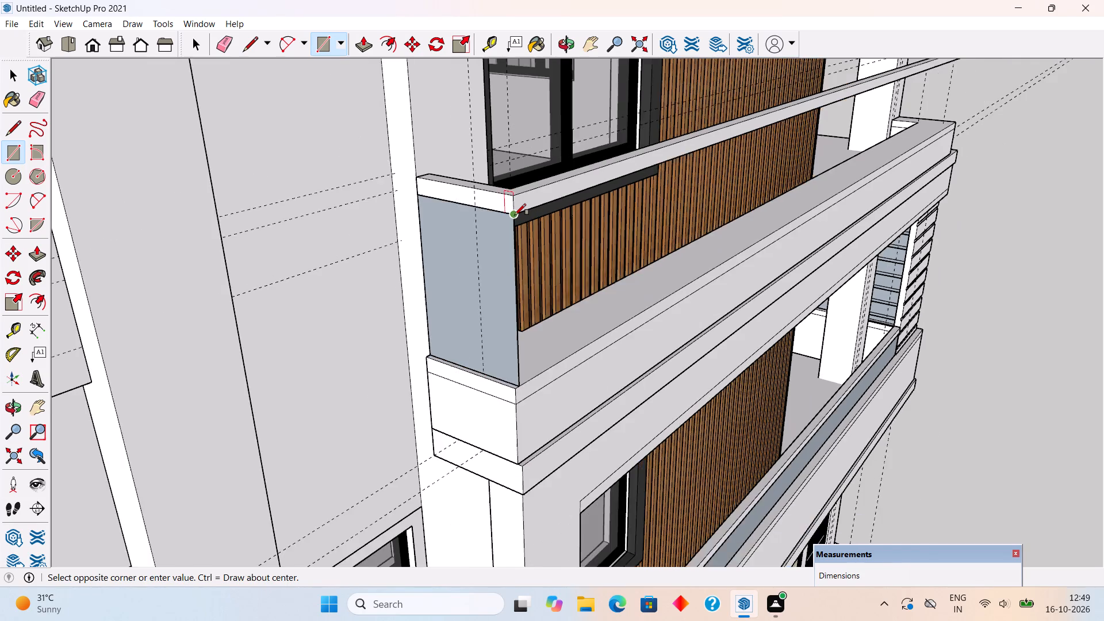
scroll(515, 215, "down", 7)
middle_click_drag(515, 215, 310, 214)
scroll(310, 214, "down", 5)
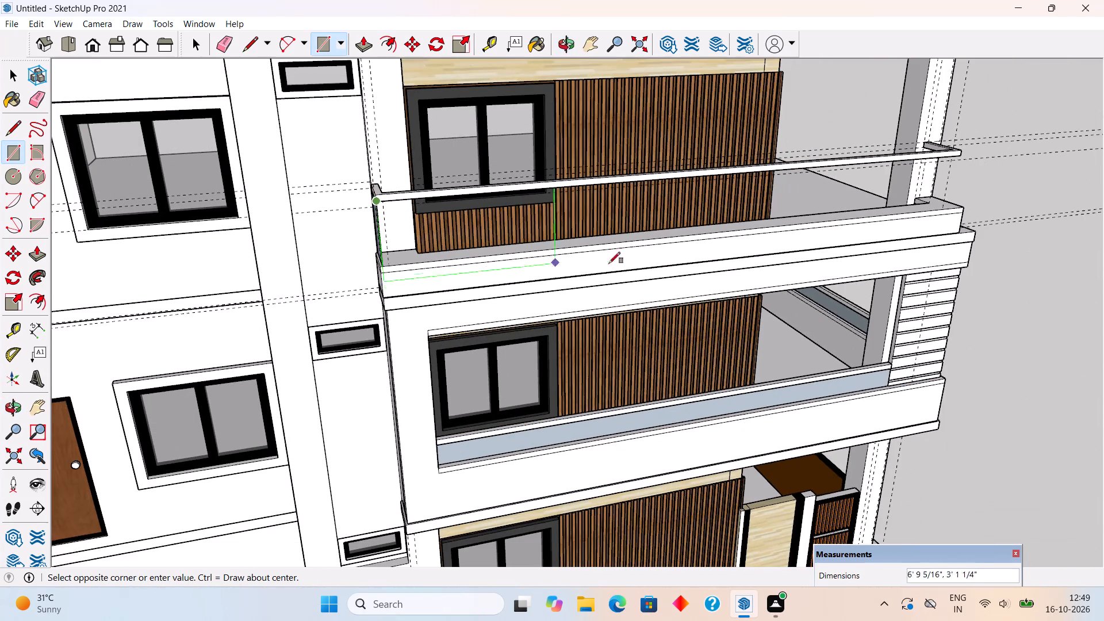
scroll(940, 205, "up", 4)
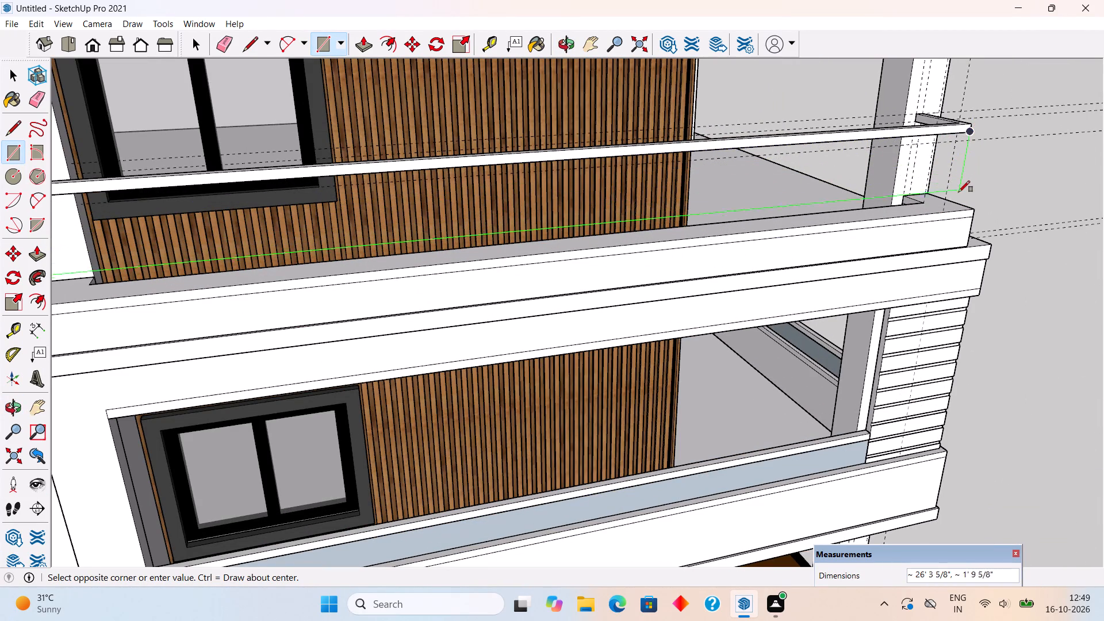
left_click(956, 207)
Draw a 2' 6" by 2' 2" panel rectangle under the railing bar's far short return, down to the parapet top beside the column.
middle_click_drag(969, 194, 876, 213)
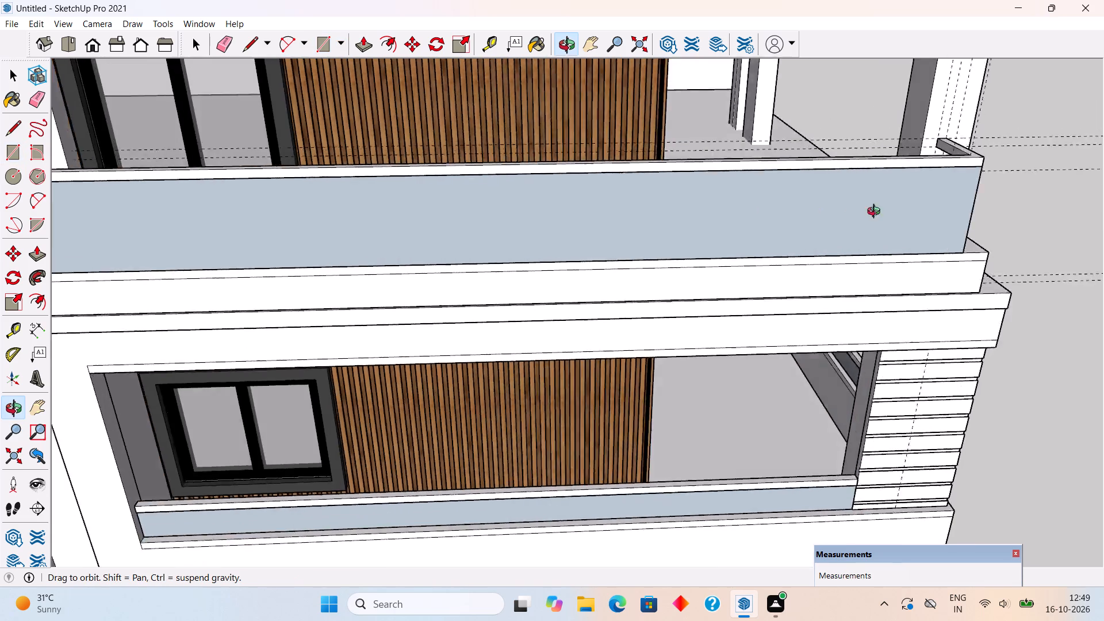
middle_click_drag(876, 213, 477, 183)
scroll(475, 185, "up", 4)
left_click(465, 187)
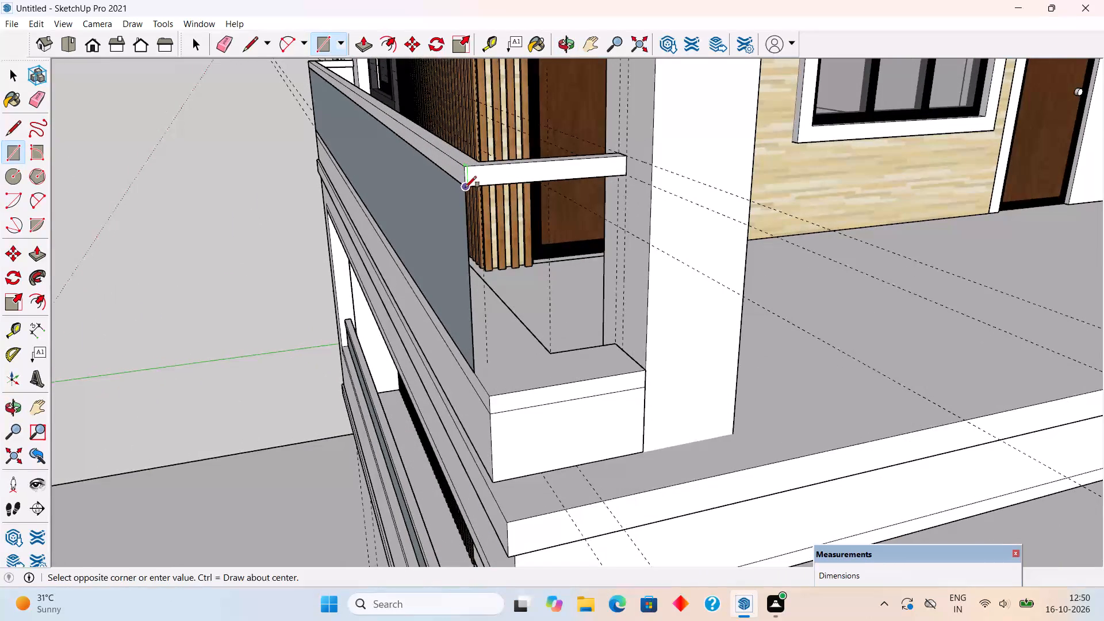
left_click(621, 352)
Select all the connected railing panels between the parapet and the bar and make them a group.
key("space")
triple_click(576, 319)
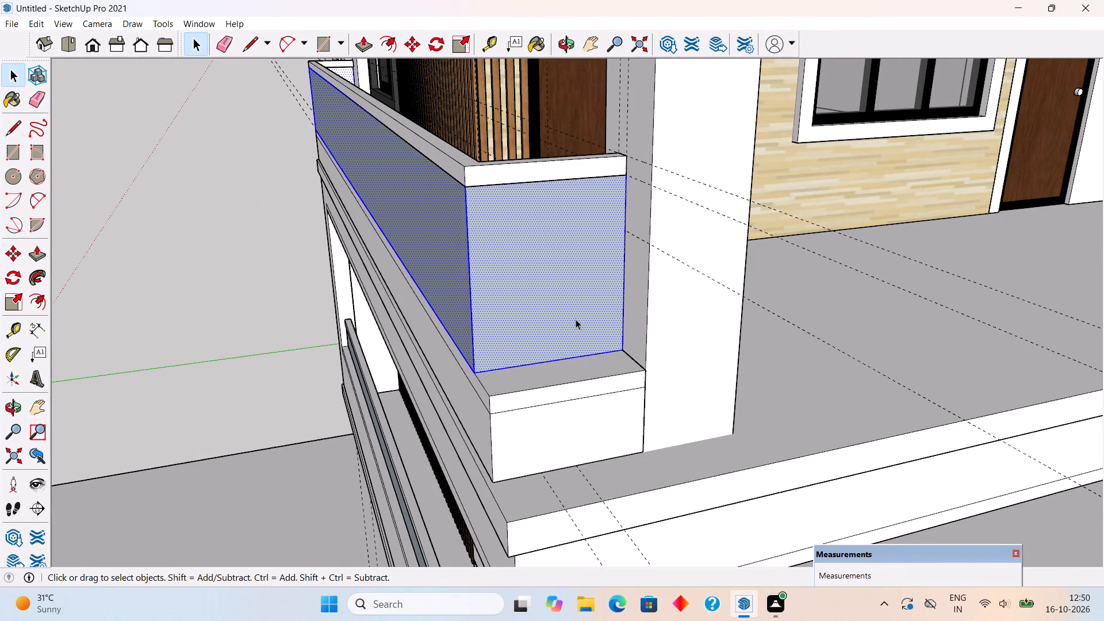
right_click(576, 319)
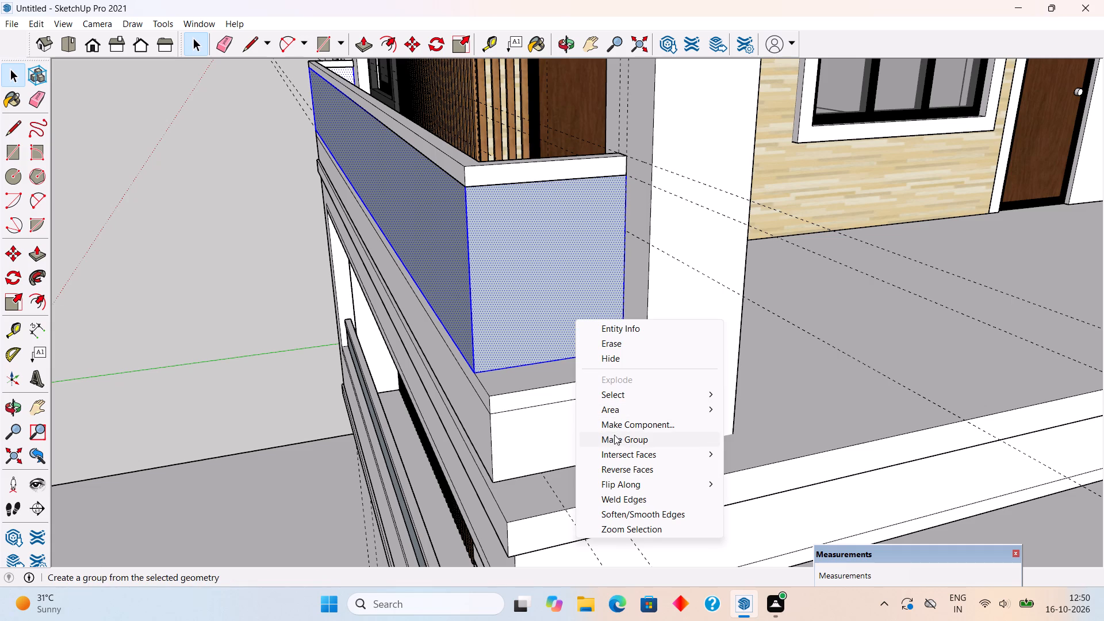
left_click(614, 435)
Examine the third-floor railing panels and the whole building from the front, corner and terrace side.
scroll(468, 328, "down", 4)
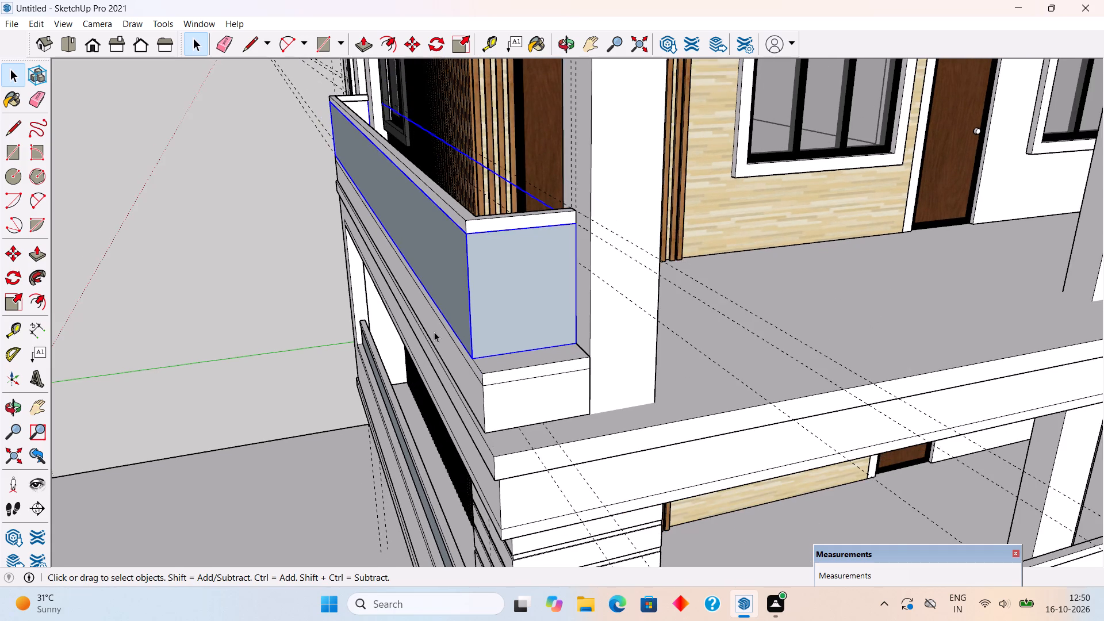
middle_click_drag(434, 332, 533, 347)
scroll(533, 347, "down", 7)
middle_click_drag(470, 340, 546, 343)
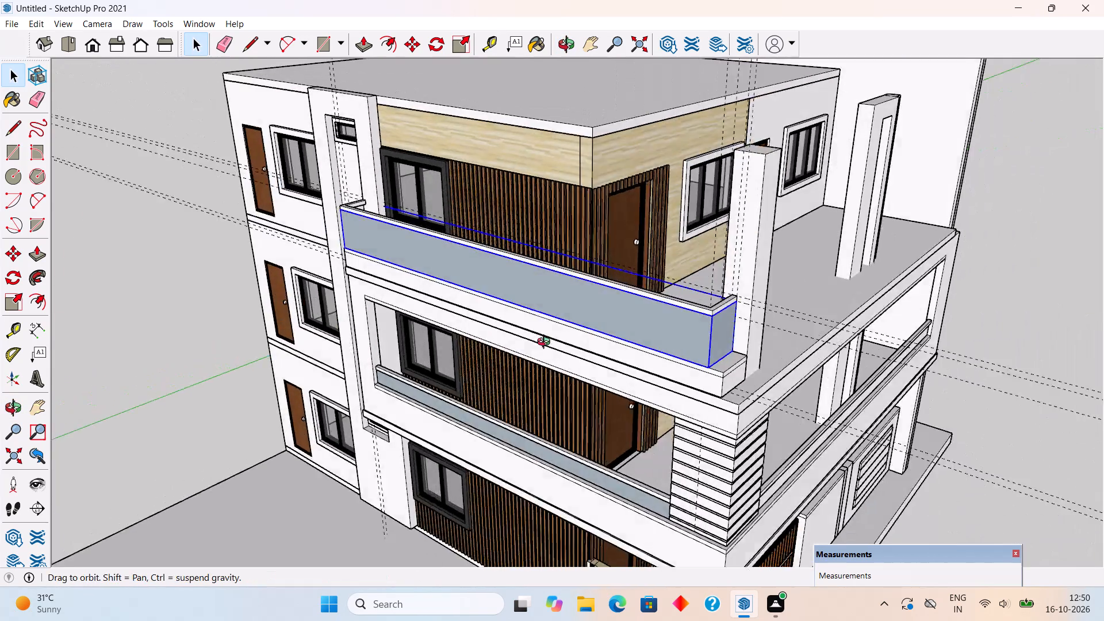
middle_click_drag(546, 343, 783, 378)
left_click(1039, 382)
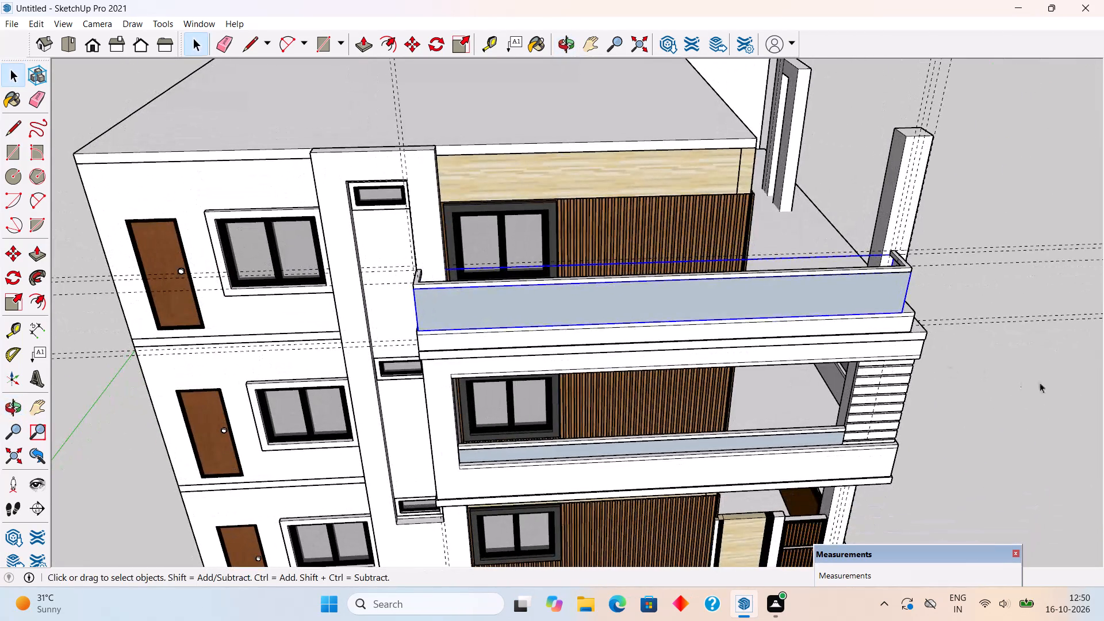
scroll(975, 411, "down", 2)
middle_click_drag(903, 404, 593, 412)
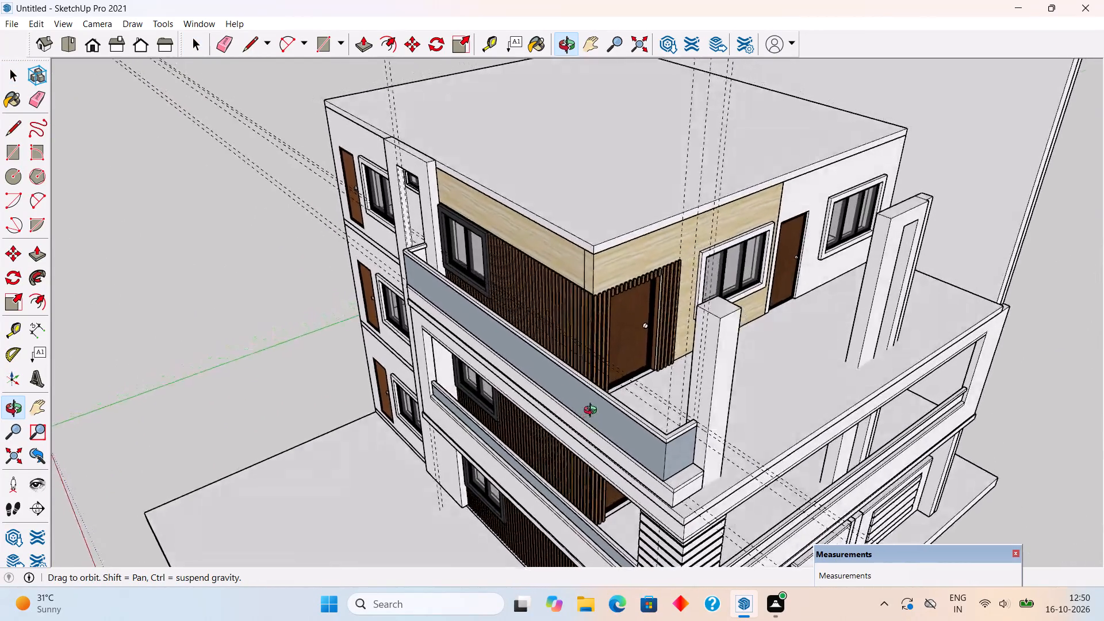
middle_click_drag(593, 412, 734, 334)
scroll(734, 334, "down", 7)
middle_click_drag(792, 446, 918, 335)
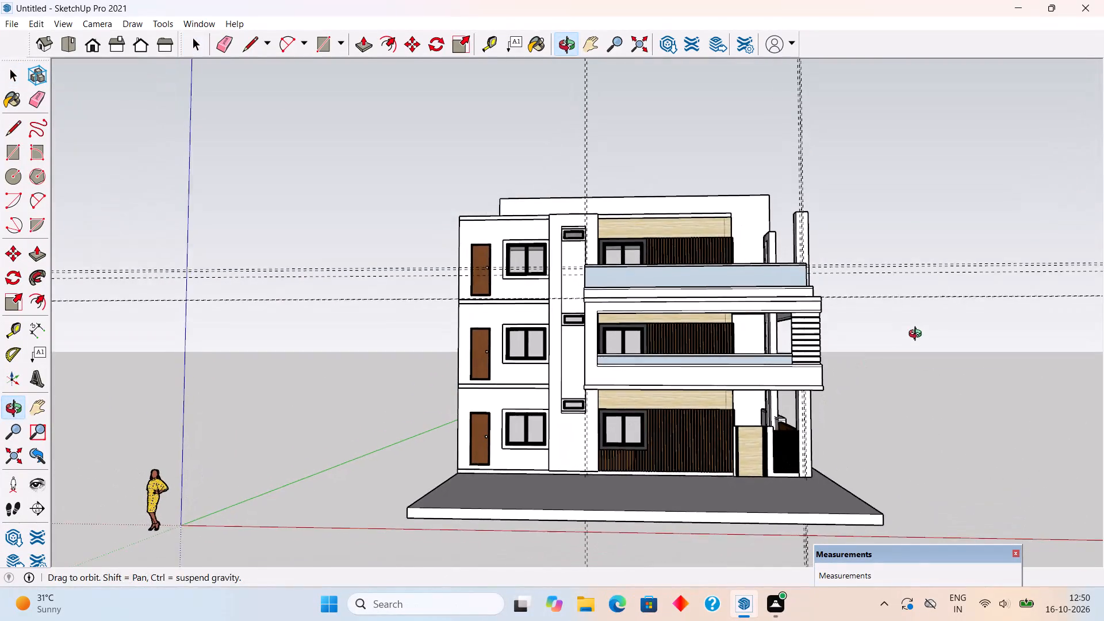
middle_click_drag(918, 335, 927, 332)
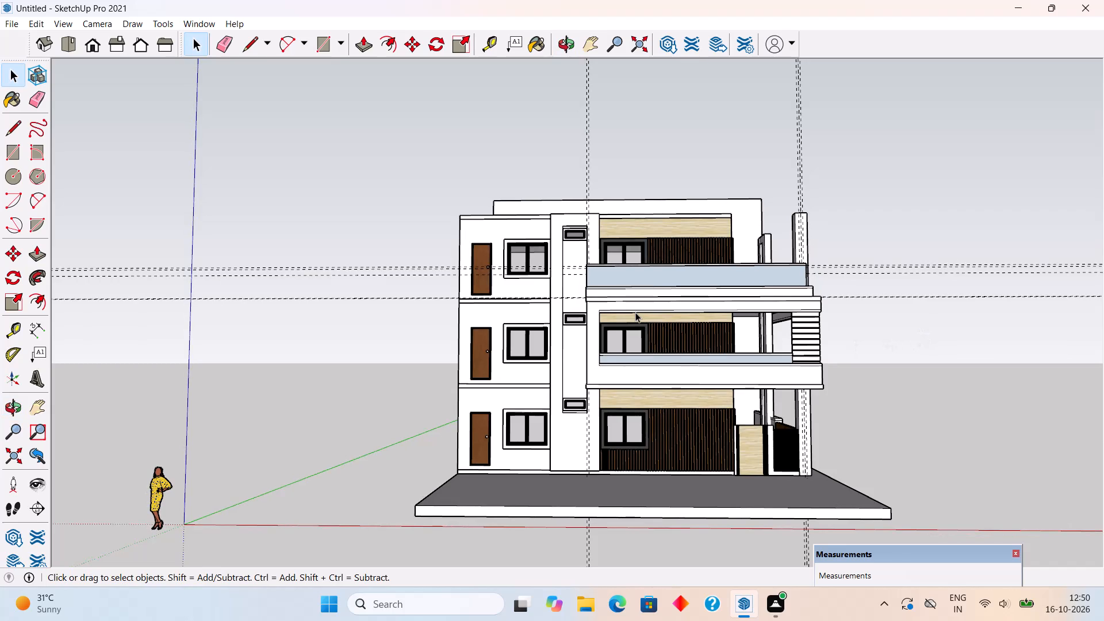
scroll(634, 310, "down", 1)
middle_click_drag(670, 234, 671, 412)
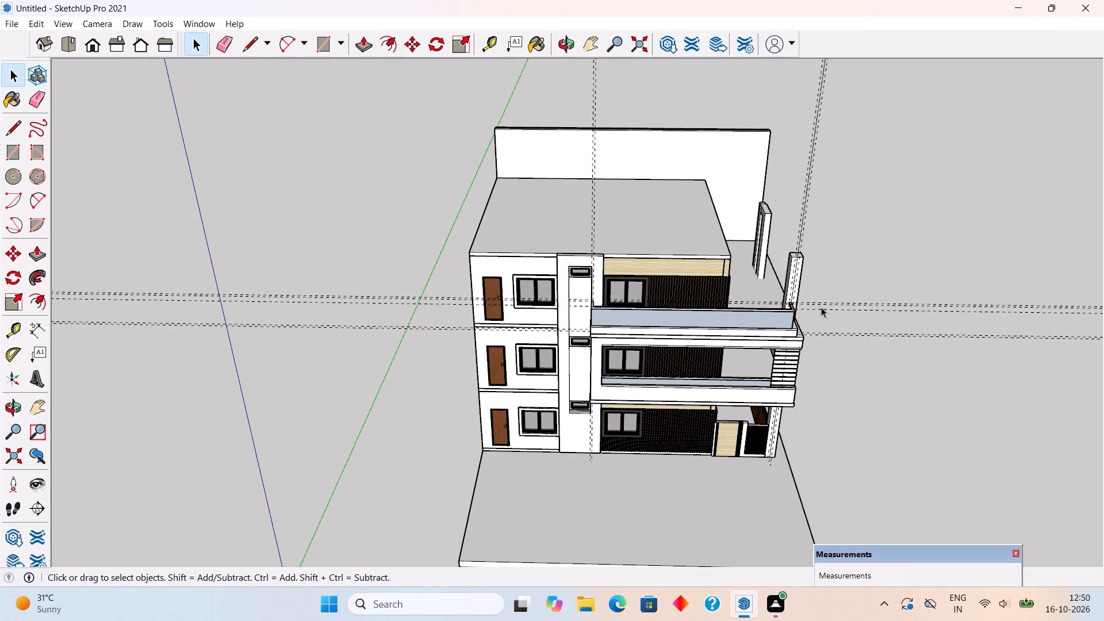
middle_click_drag(814, 312, 333, 288)
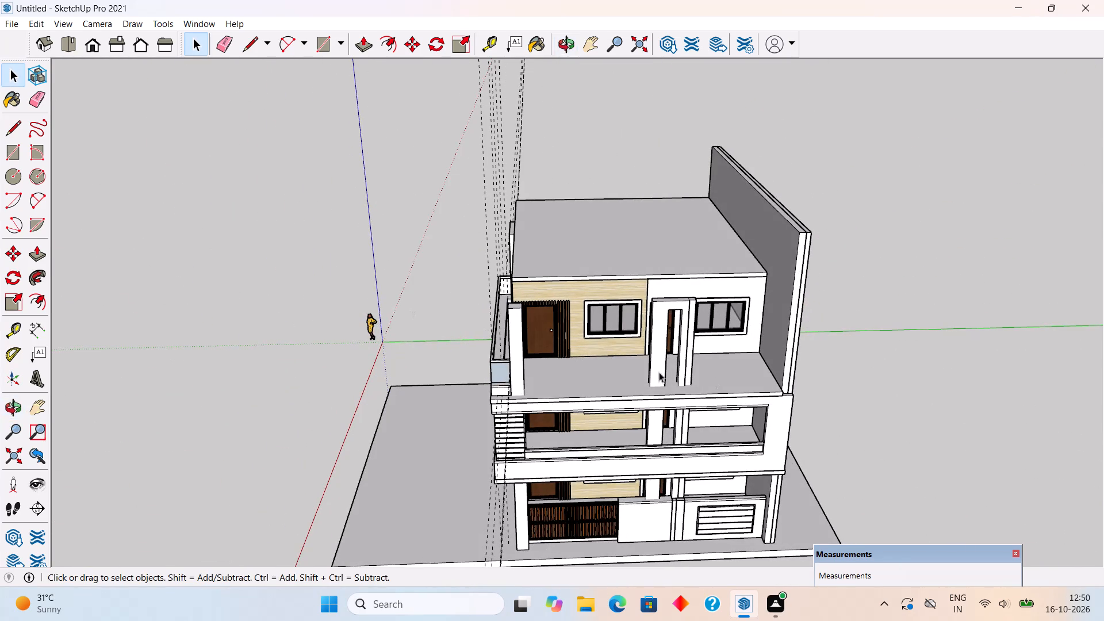
Select all the geometry of the third-floor corner column beside the railing's short return and hide it.
scroll(534, 369, "up", 14)
triple_click(469, 346)
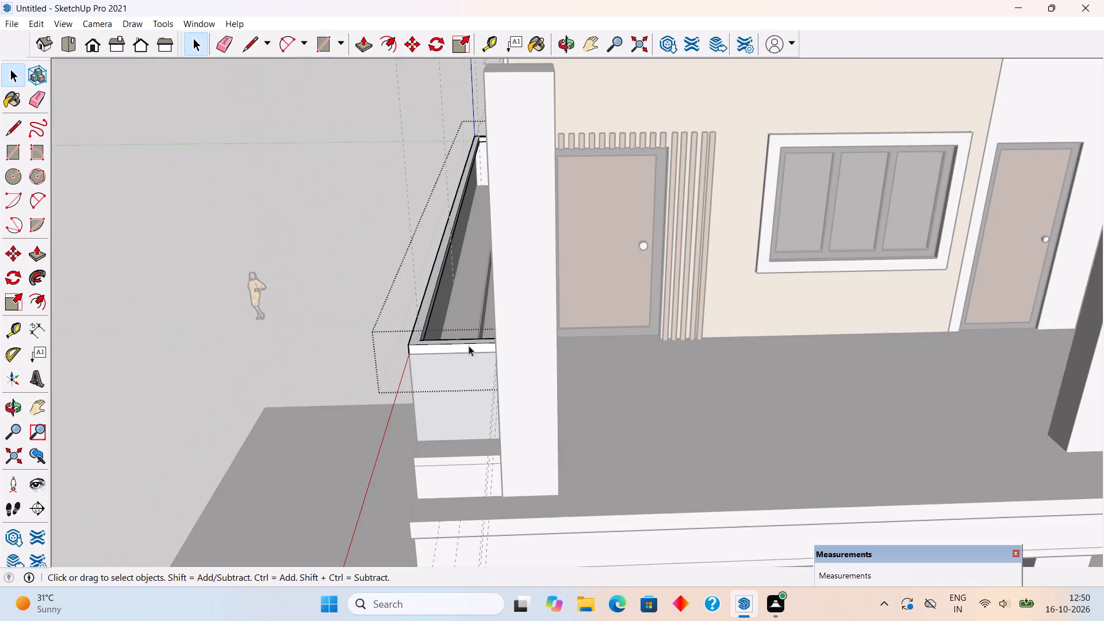
left_click(533, 229)
double_click(533, 229)
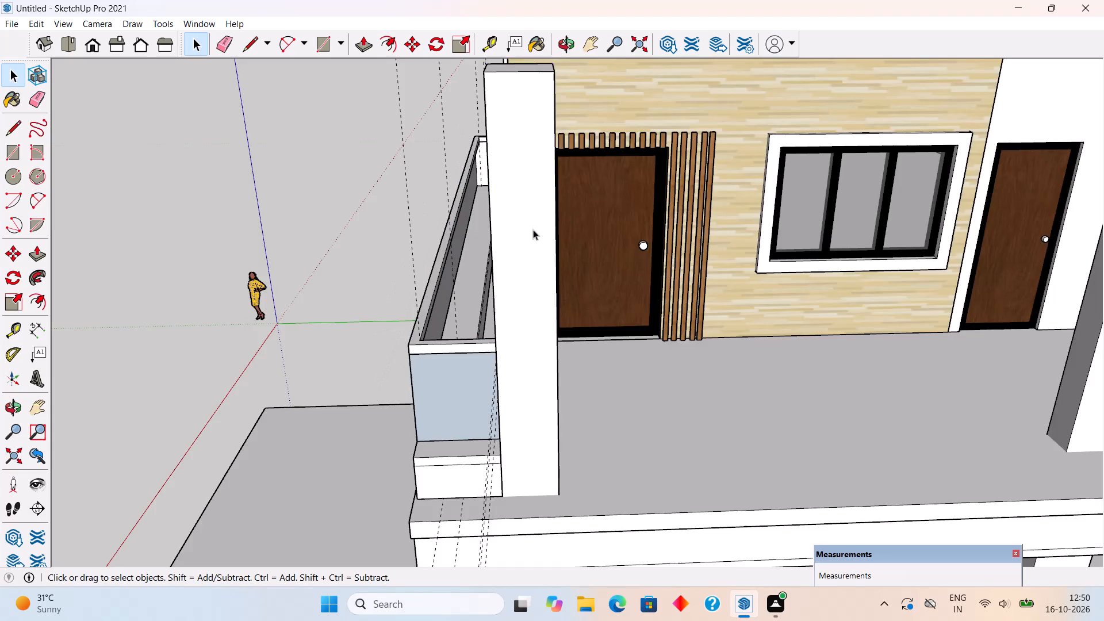
left_click(533, 229)
right_click(533, 229)
left_click(558, 266)
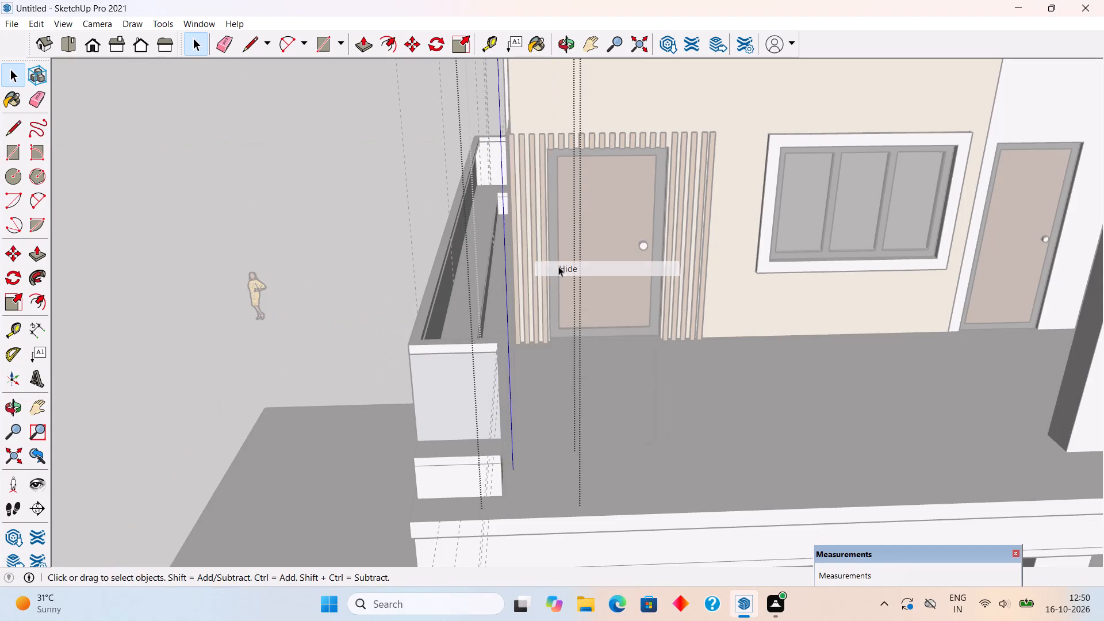
Push/Pull the end of the railing bar's short return about 30' 5 3/8" along the terrace side toward the tall boundary wall.
middle_click_drag(568, 305, 415, 312)
scroll(200, 306, "up", 9)
triple_click(177, 310)
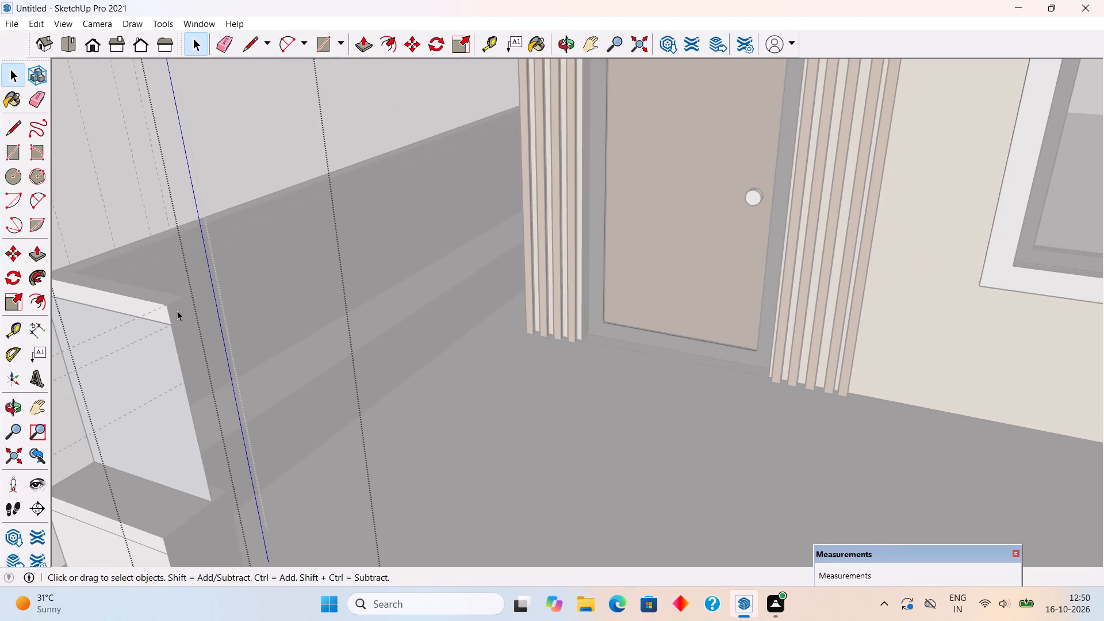
key("p")
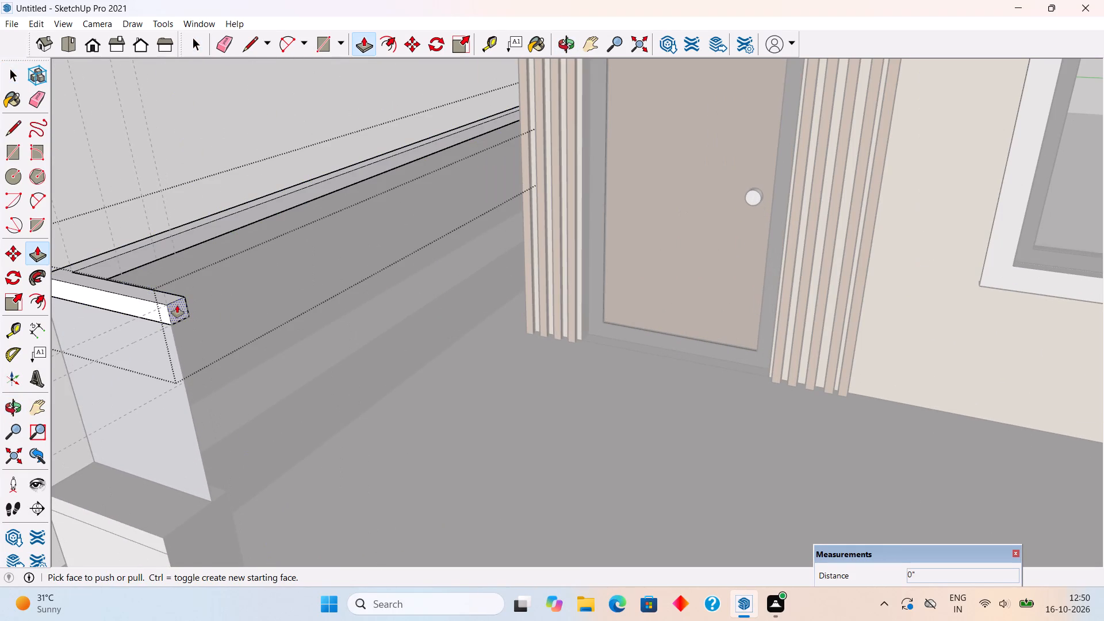
left_click(177, 305)
scroll(293, 369, "down", 14)
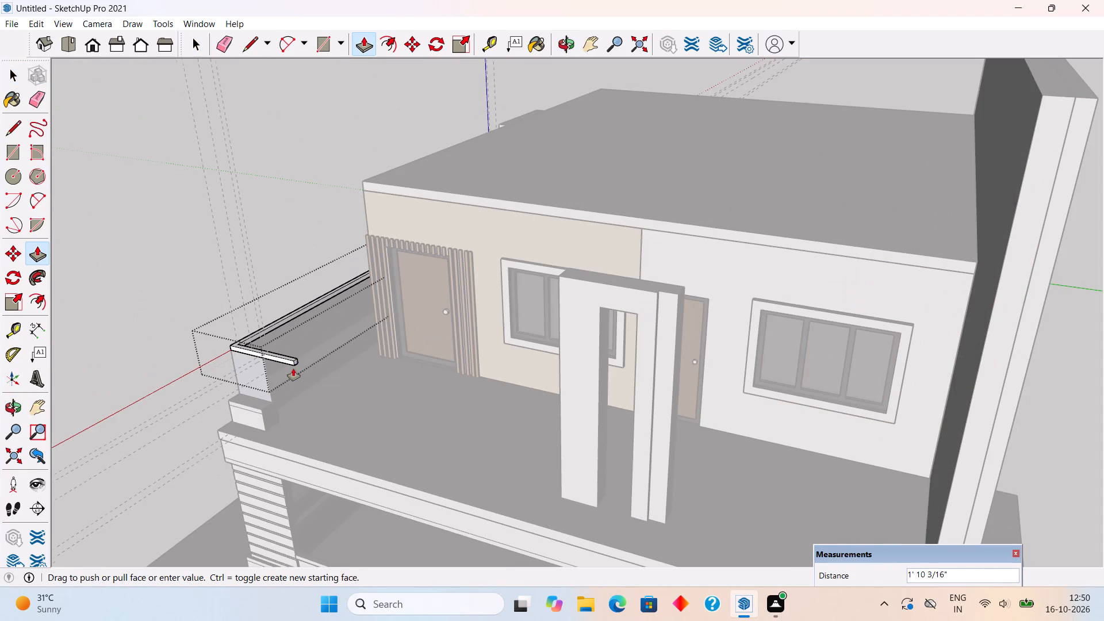
scroll(293, 369, "down", 1)
scroll(401, 409, "down", 1)
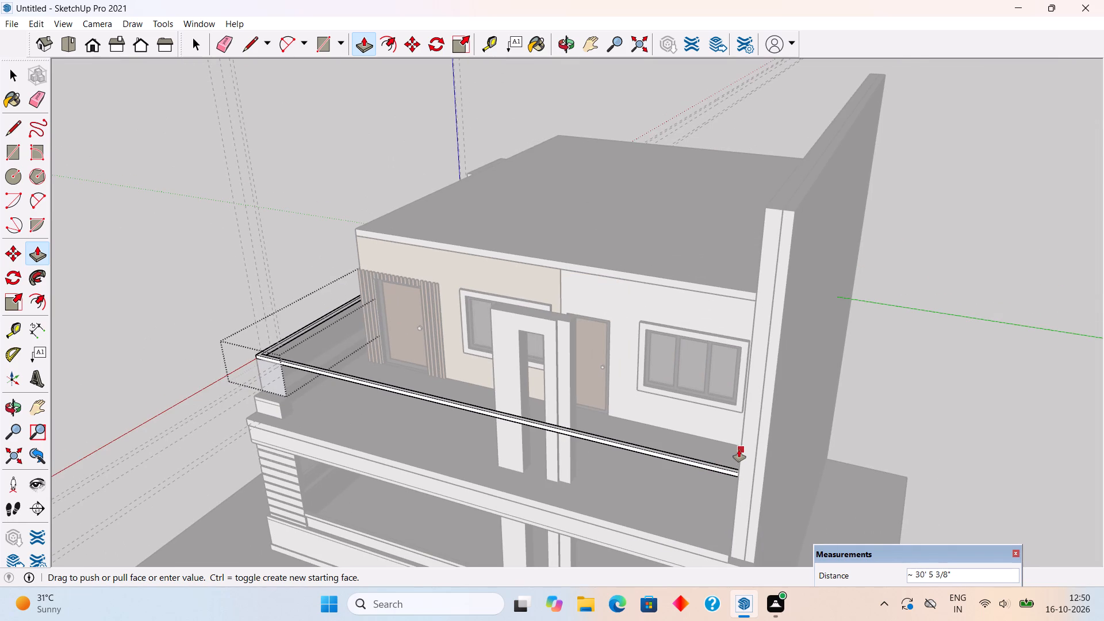
left_click(739, 450)
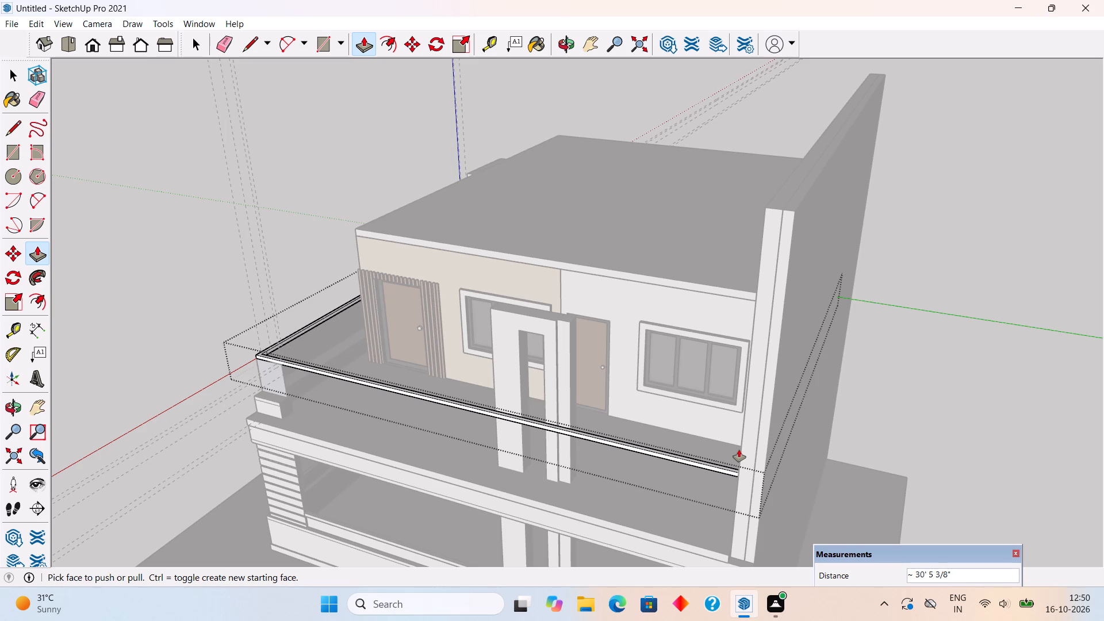
key("space")
left_click(913, 386)
Push/Pull the outer face of the tall slotted column on the terrace outward by about 7 5/8".
middle_click_drag(831, 466, 1090, 457)
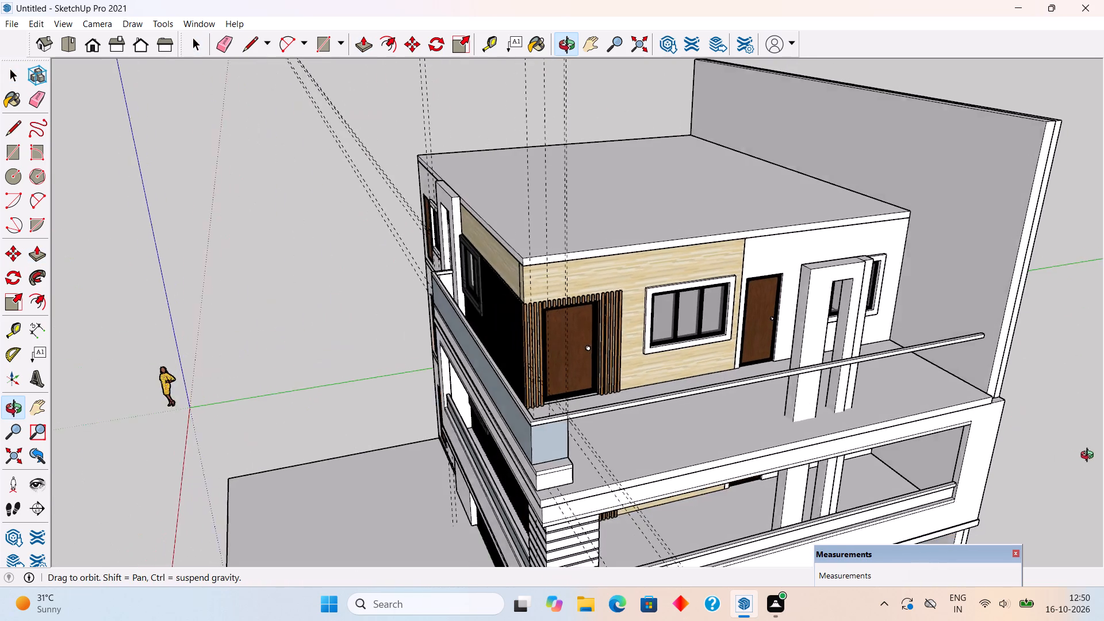
middle_click_drag(1090, 457, 1103, 475)
scroll(816, 419, "up", 3)
left_click(816, 410)
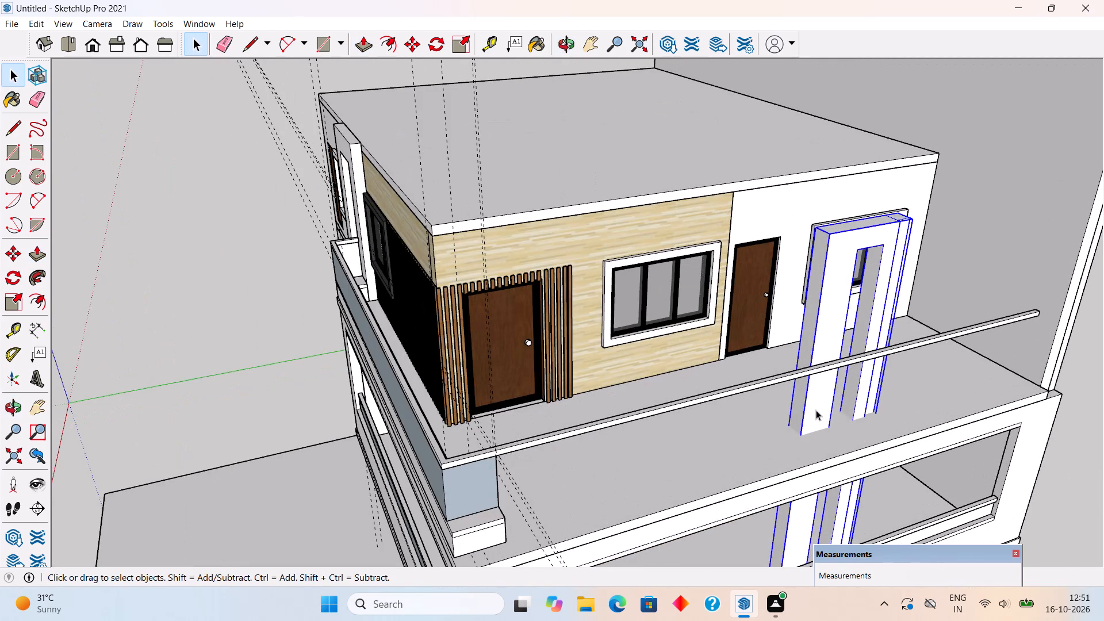
double_click(816, 410)
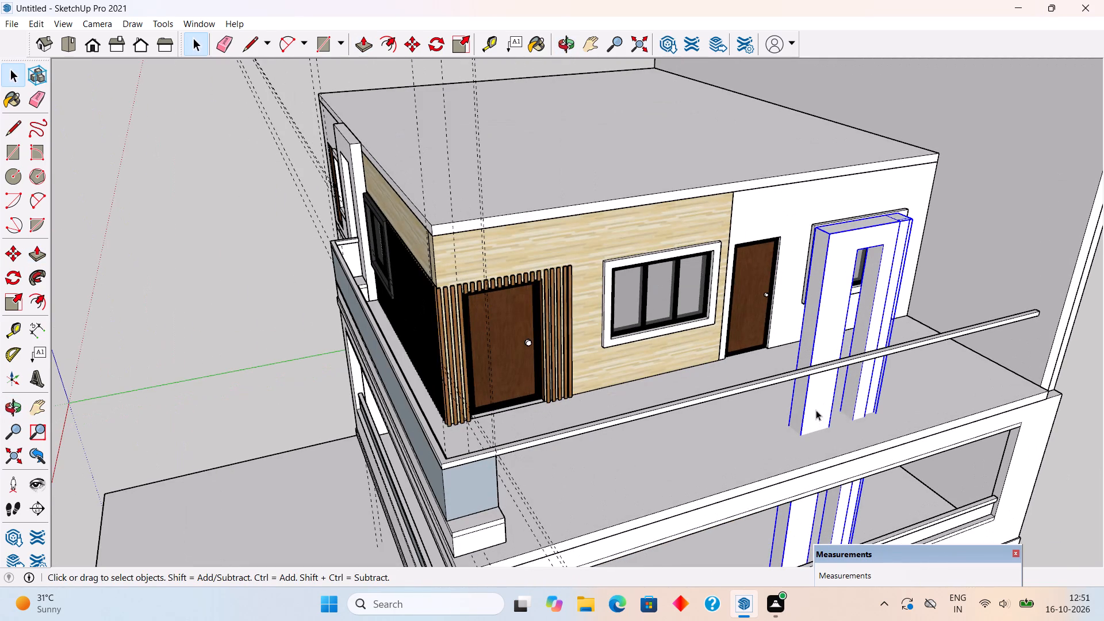
left_click(816, 410)
key("p")
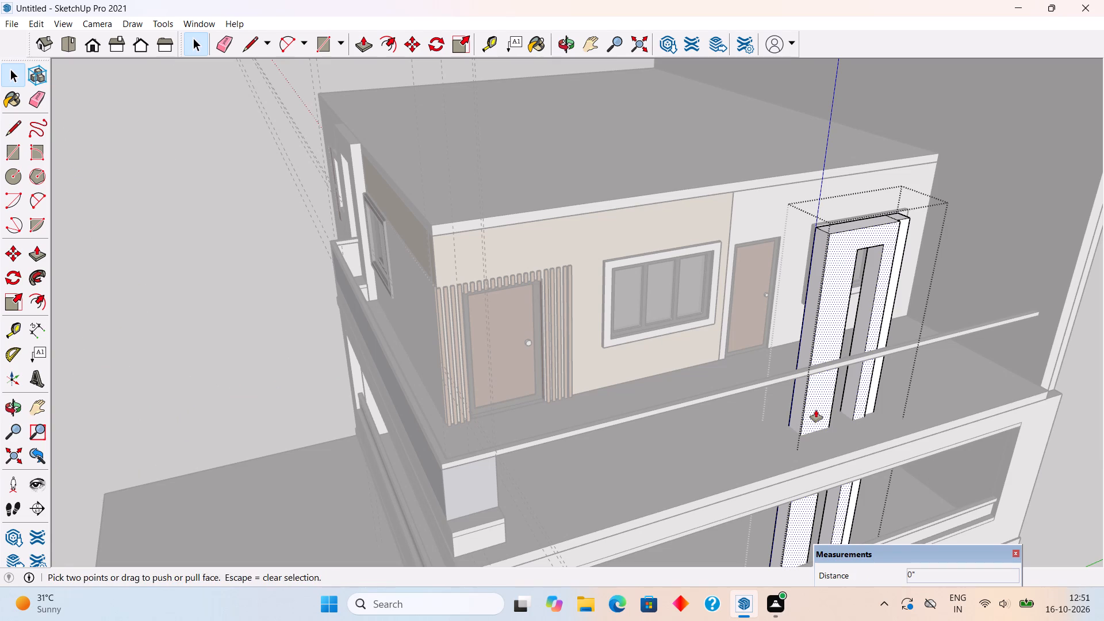
left_click(816, 410)
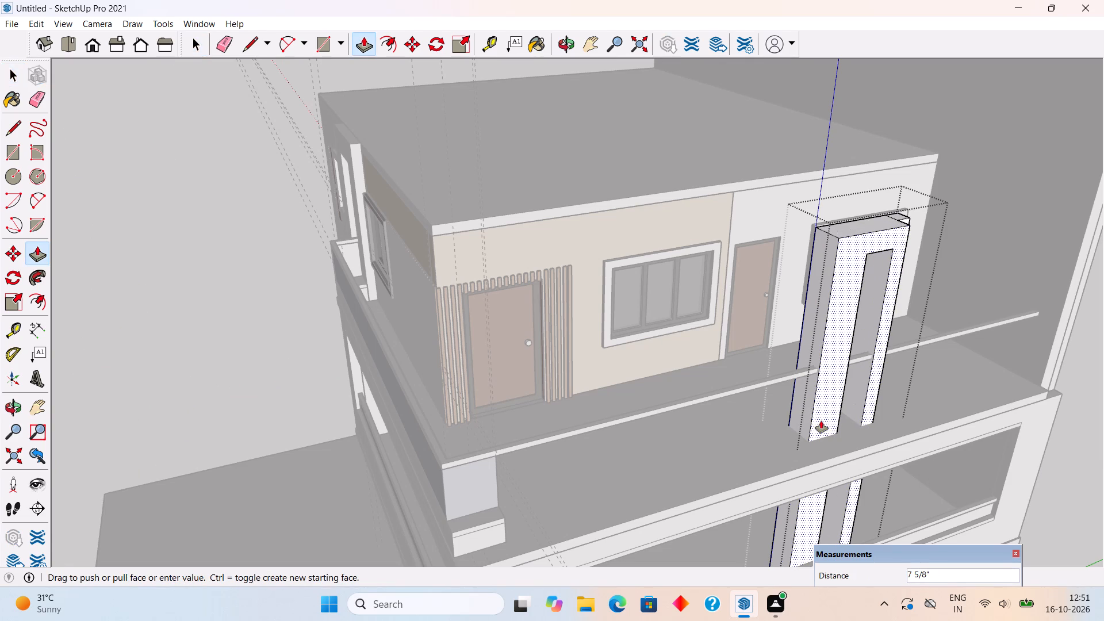
left_click(821, 421)
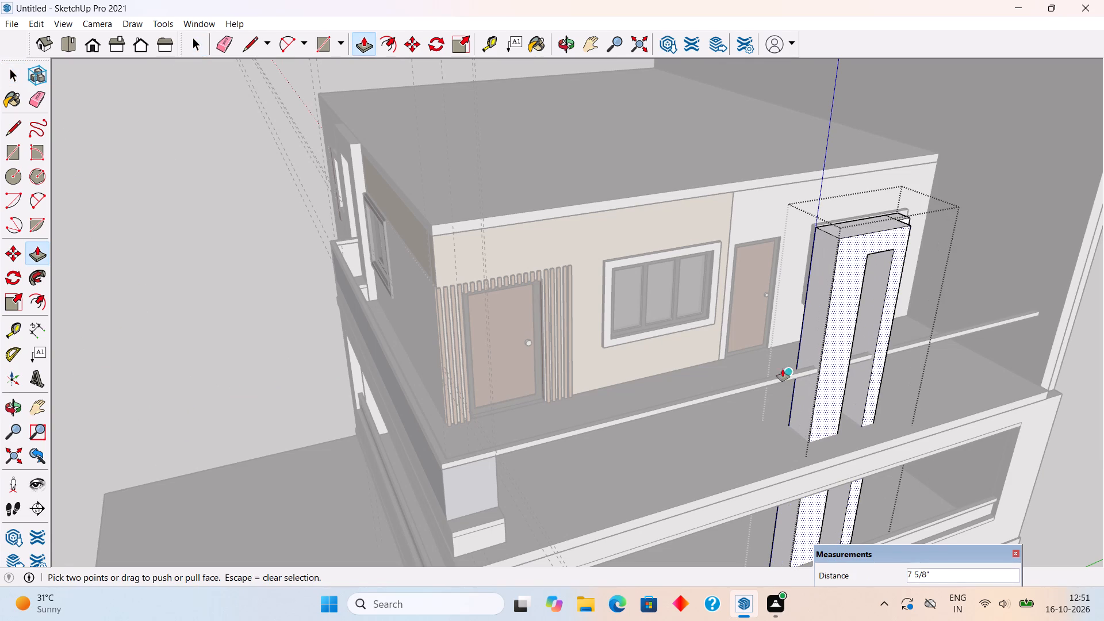
middle_click_drag(782, 369, 1053, 505)
scroll(841, 306, "up", 5)
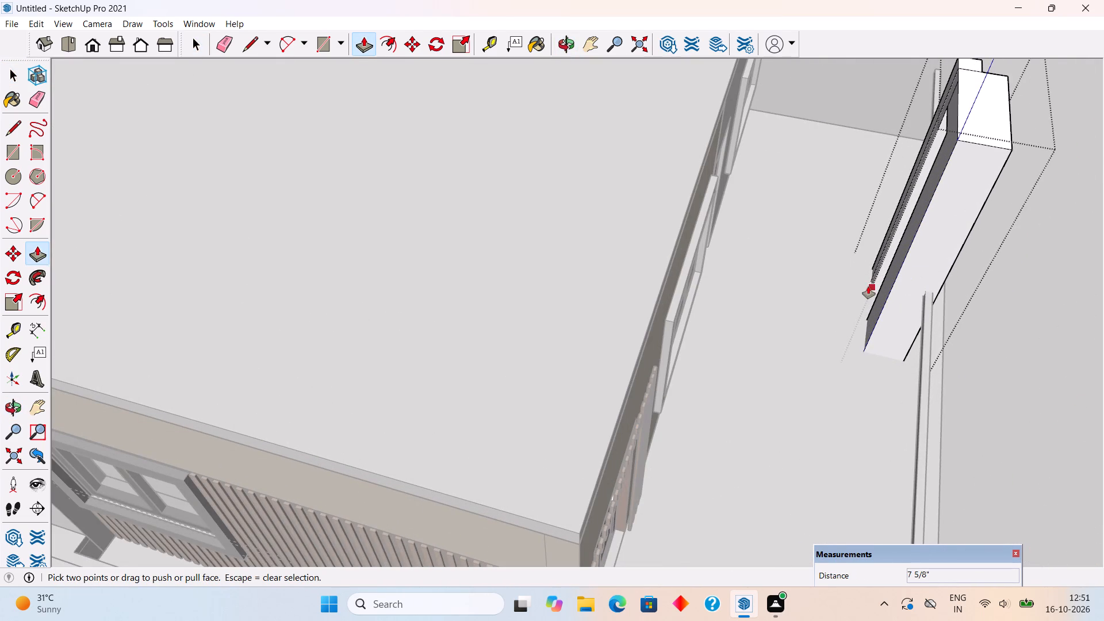
Push/Pull the building-facing side of the slotted column's nearer leg inward by about 9 3/4".
key("space")
left_click(880, 304)
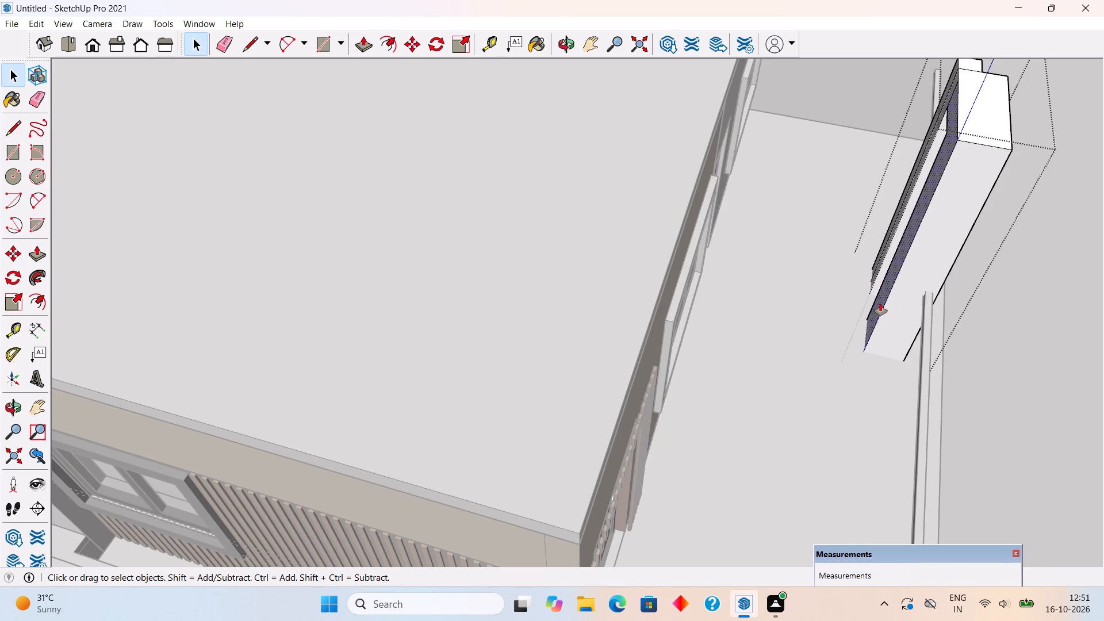
key("p")
left_click(880, 304)
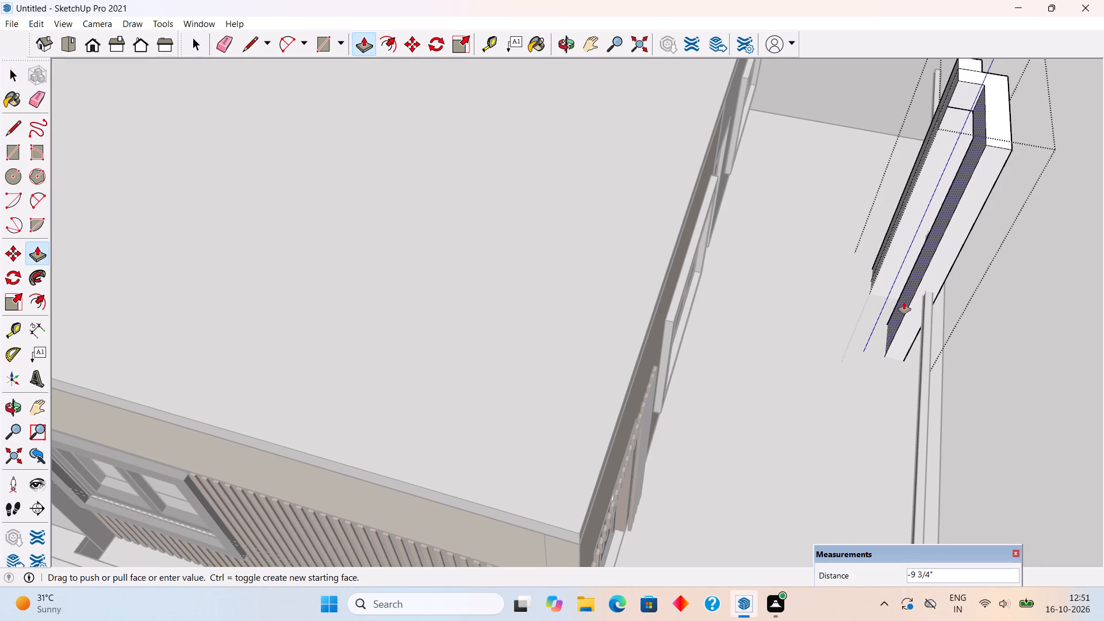
left_click(904, 302)
Examine the thinned slotted column and the whole building from the terrace side, the corner and the front.
middle_click_drag(987, 348, 748, 213)
scroll(748, 213, "down", 4)
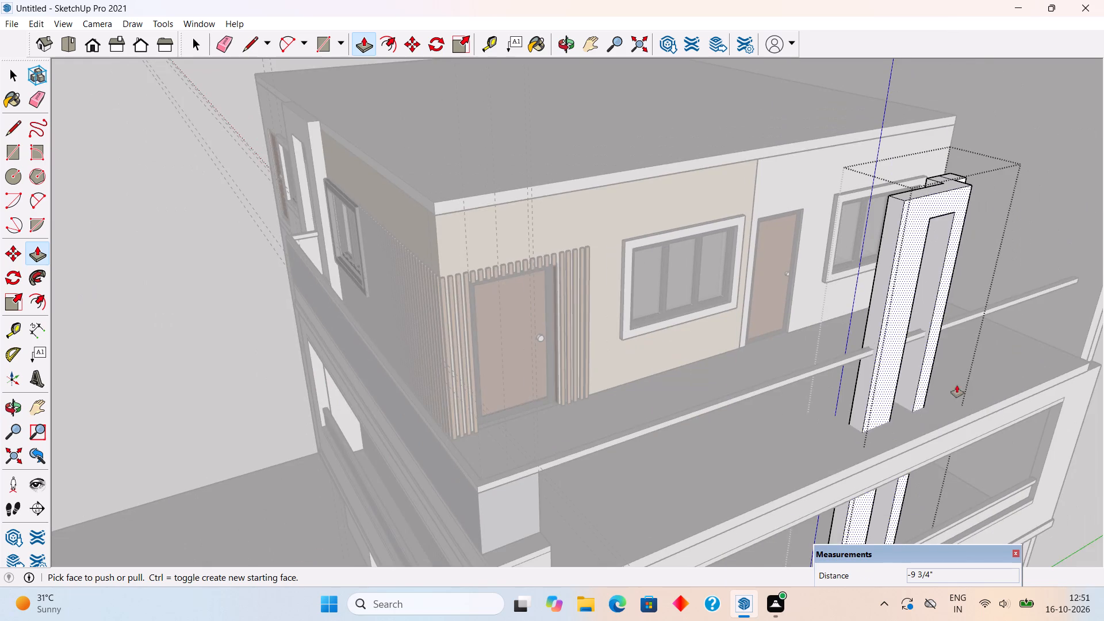
scroll(947, 360, "down", 7)
scroll(969, 454, "down", 2)
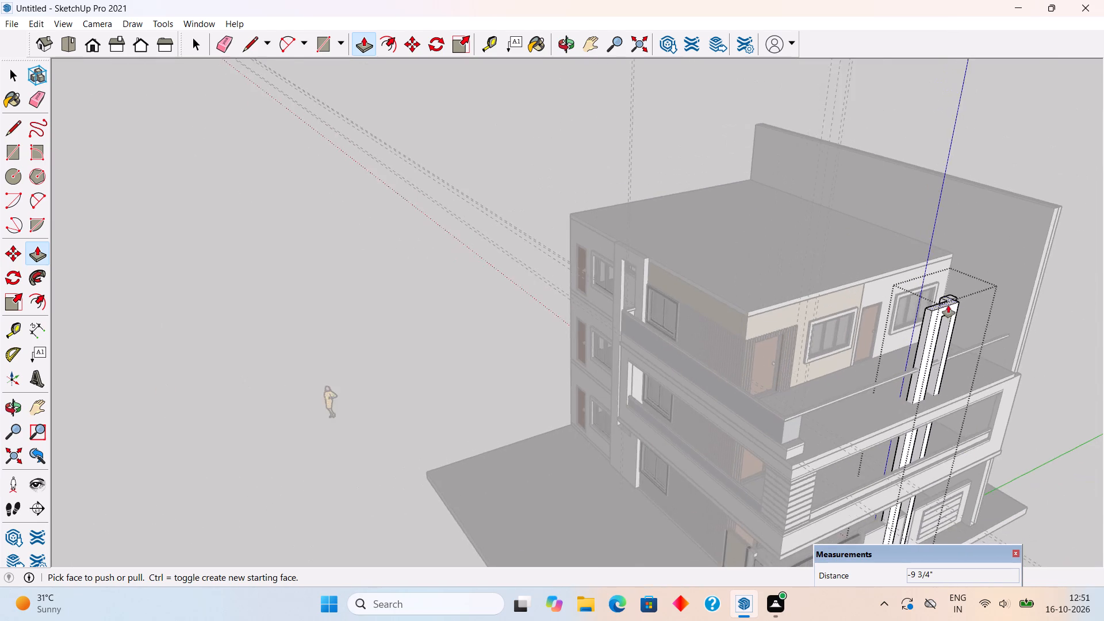
scroll(948, 305, "down", 5)
scroll(943, 475, "up", 10)
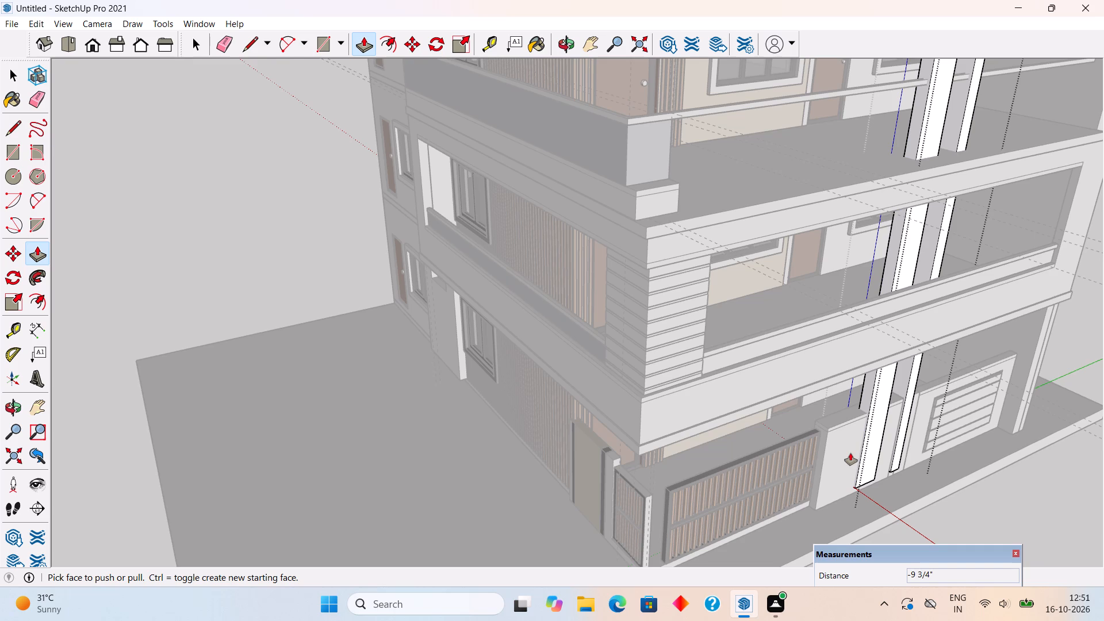
scroll(893, 432, "down", 3)
middle_click_drag(816, 406, 1006, 435)
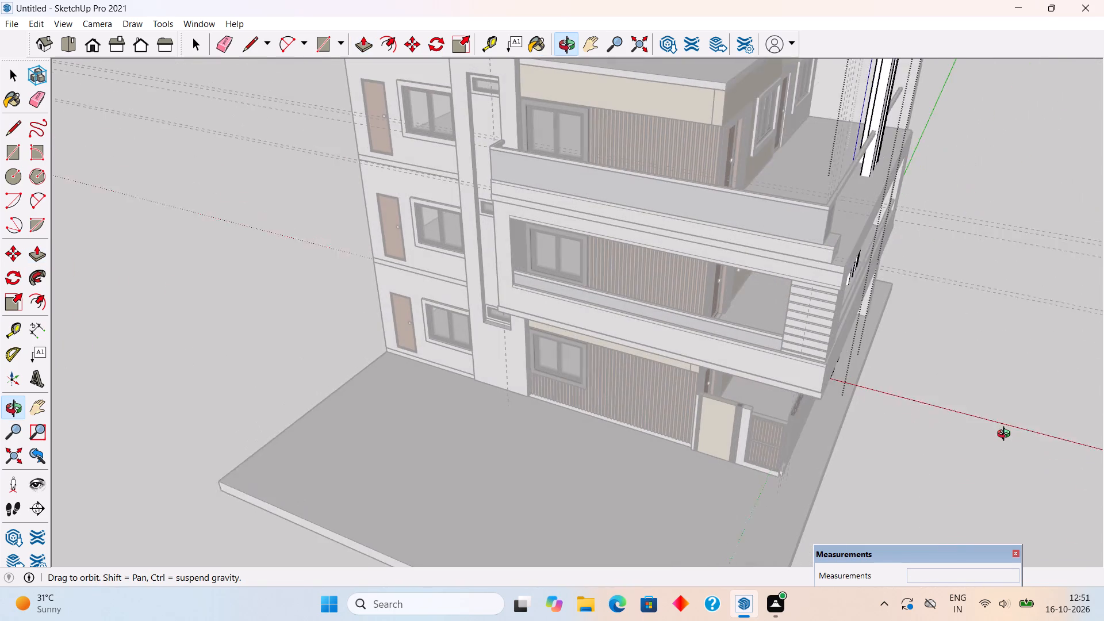
middle_click_drag(1006, 435, 1052, 486)
scroll(831, 259, "down", 7)
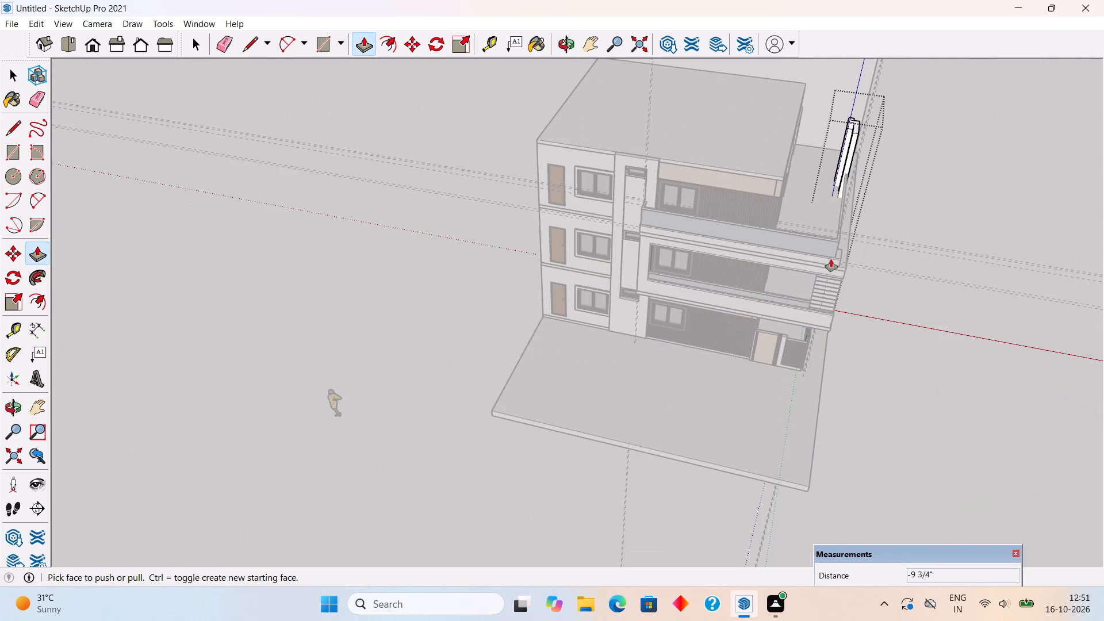
Push/Pull the building-facing strips of the slotted column's farther leg inward about 9 3/4", aligning the last strip with its neighbour.
scroll(839, 101, "up", 12)
middle_click_drag(799, 266, 881, 319)
scroll(887, 240, "up", 3)
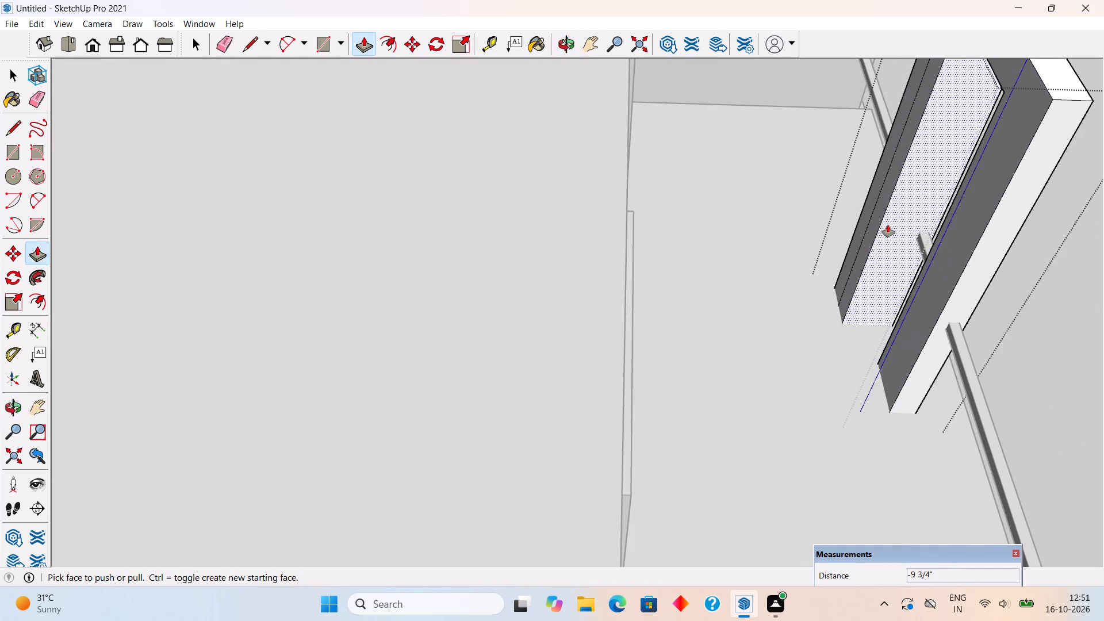
scroll(888, 225, "up", 2)
left_click(871, 221)
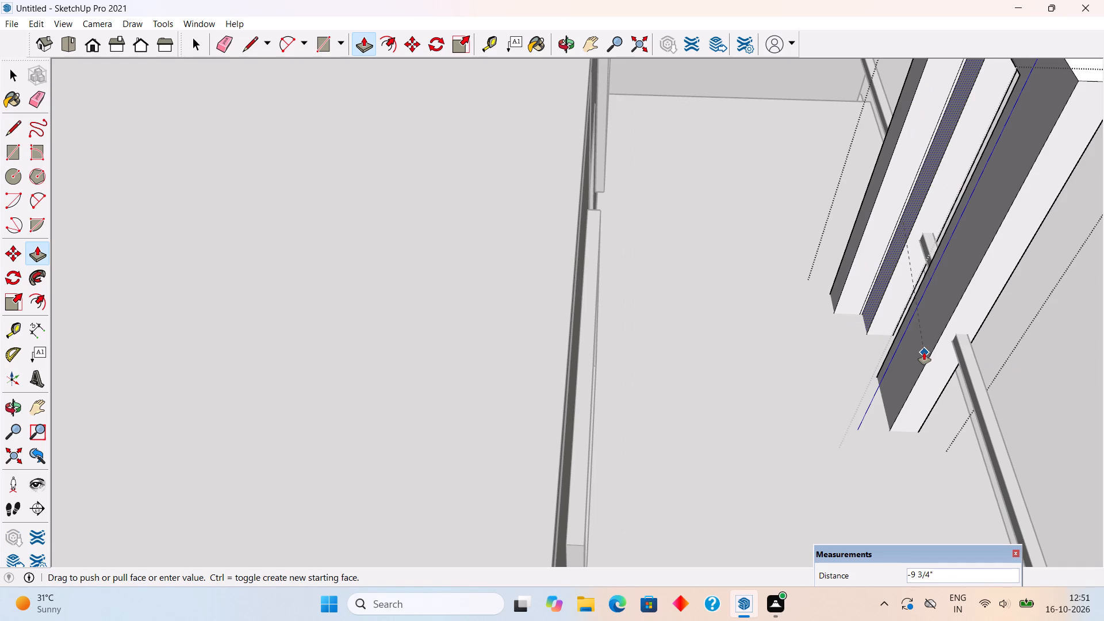
left_click(924, 352)
left_click(852, 243)
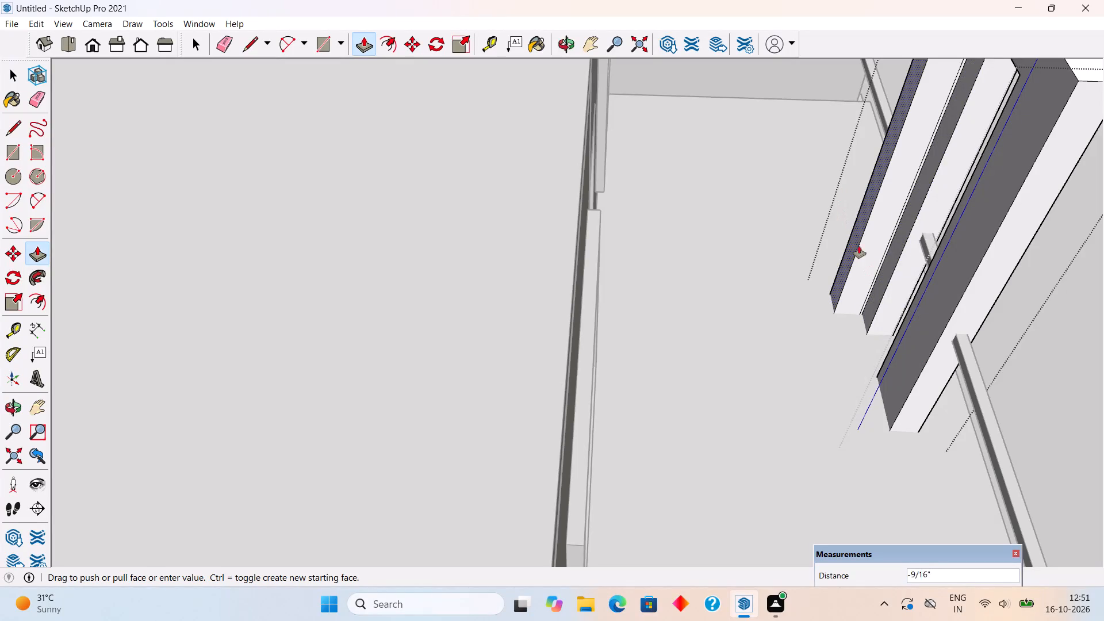
left_click(882, 289)
Push/Pull the outer face of the slotted column, including both legs, outward by 1".
middle_click_drag(918, 300, 689, 254)
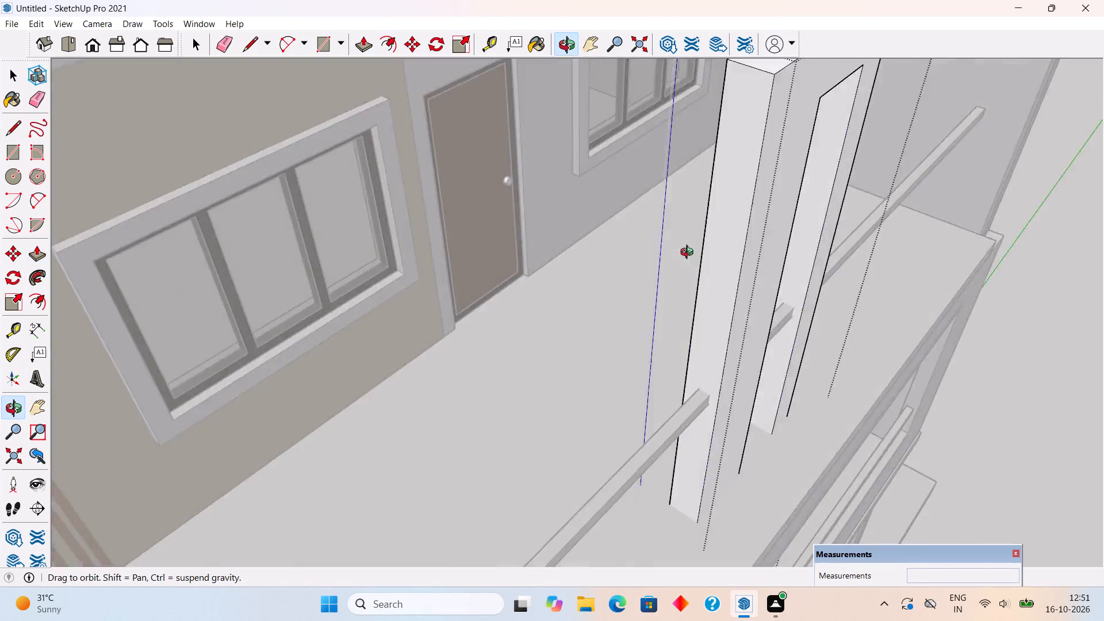
middle_click_drag(689, 254, 627, 224)
left_click(608, 275)
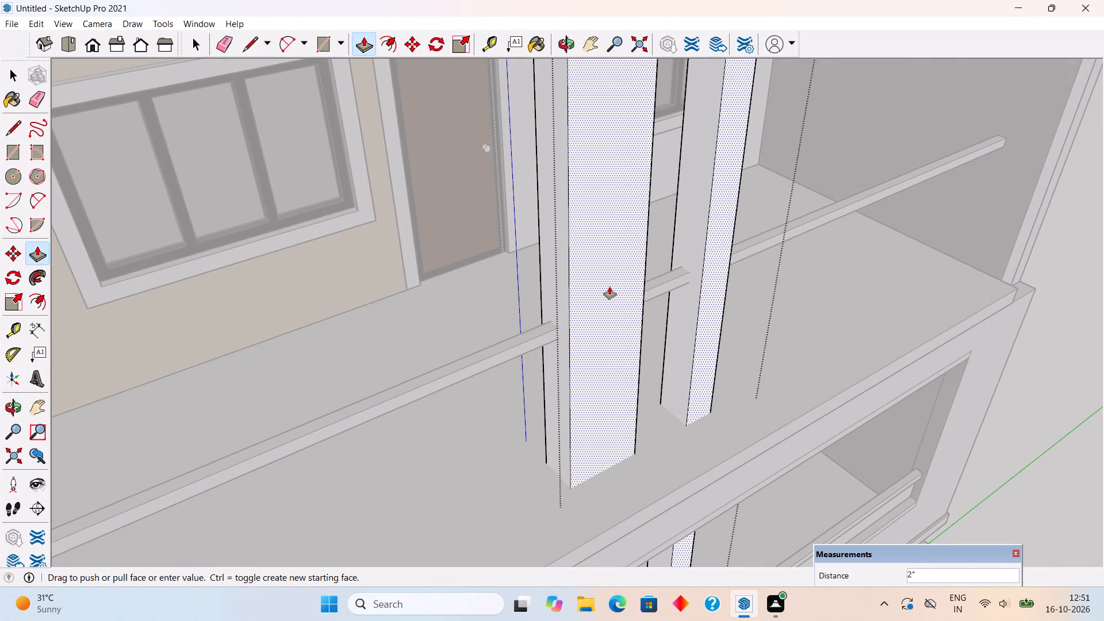
type("1\"")
key("Return")
key("space")
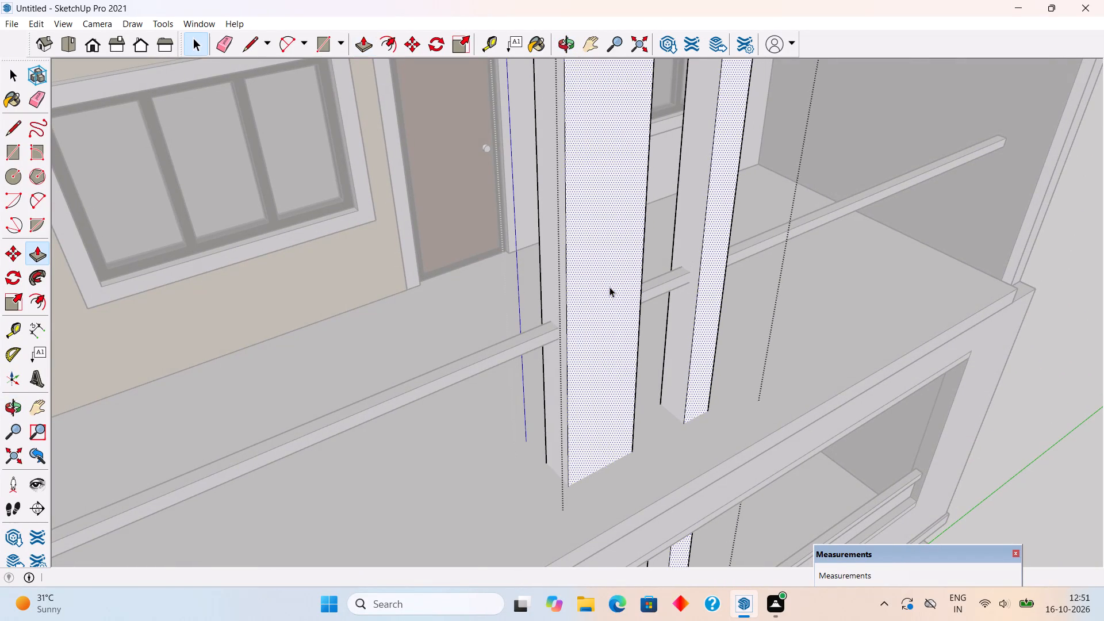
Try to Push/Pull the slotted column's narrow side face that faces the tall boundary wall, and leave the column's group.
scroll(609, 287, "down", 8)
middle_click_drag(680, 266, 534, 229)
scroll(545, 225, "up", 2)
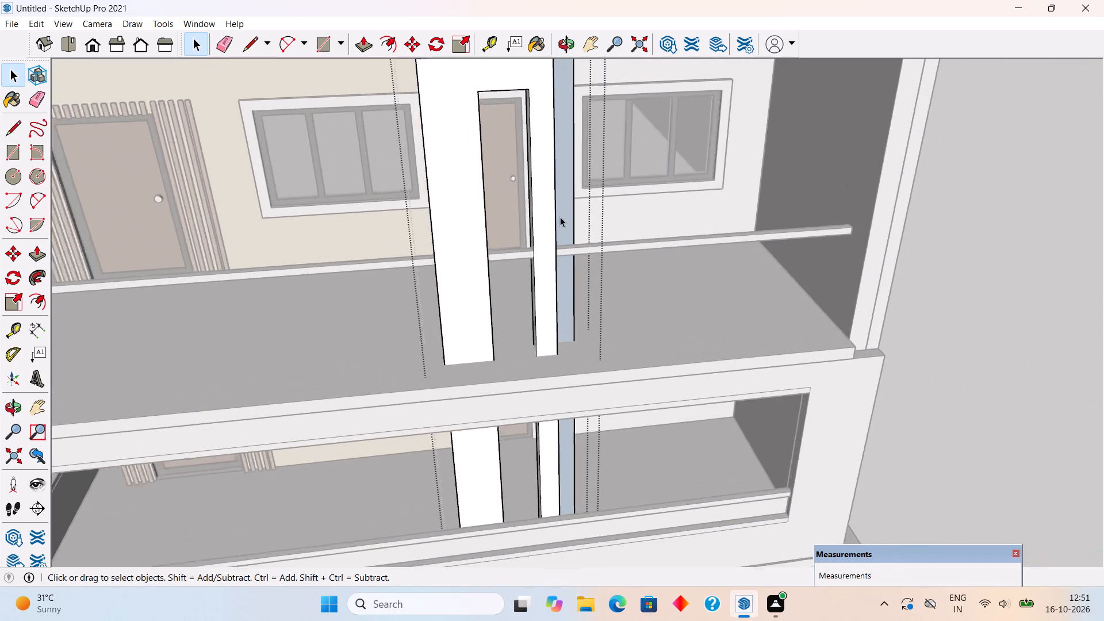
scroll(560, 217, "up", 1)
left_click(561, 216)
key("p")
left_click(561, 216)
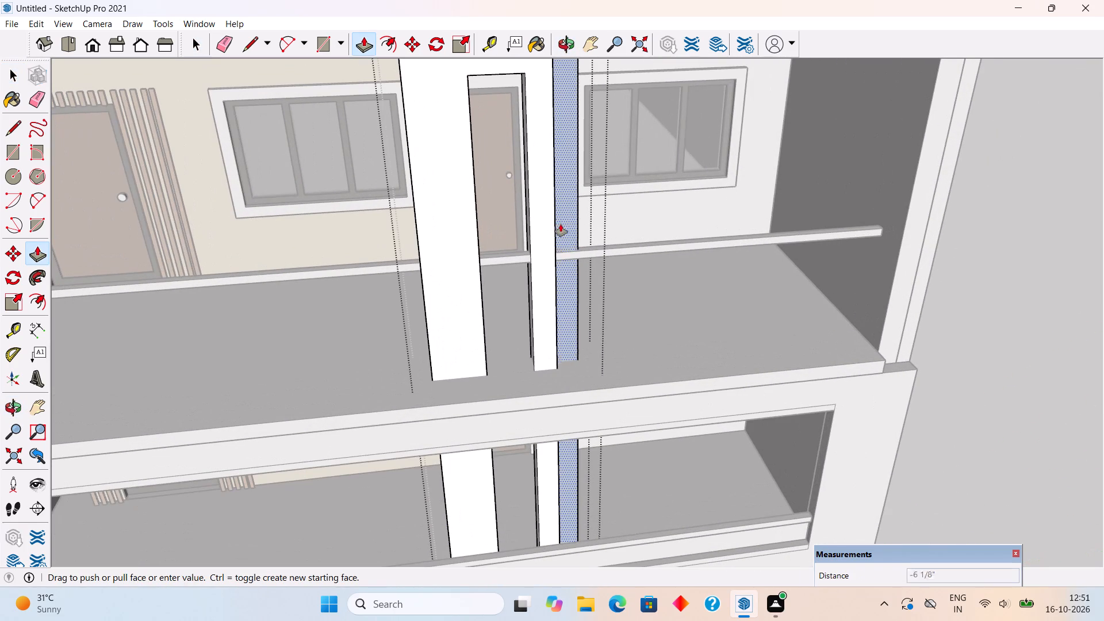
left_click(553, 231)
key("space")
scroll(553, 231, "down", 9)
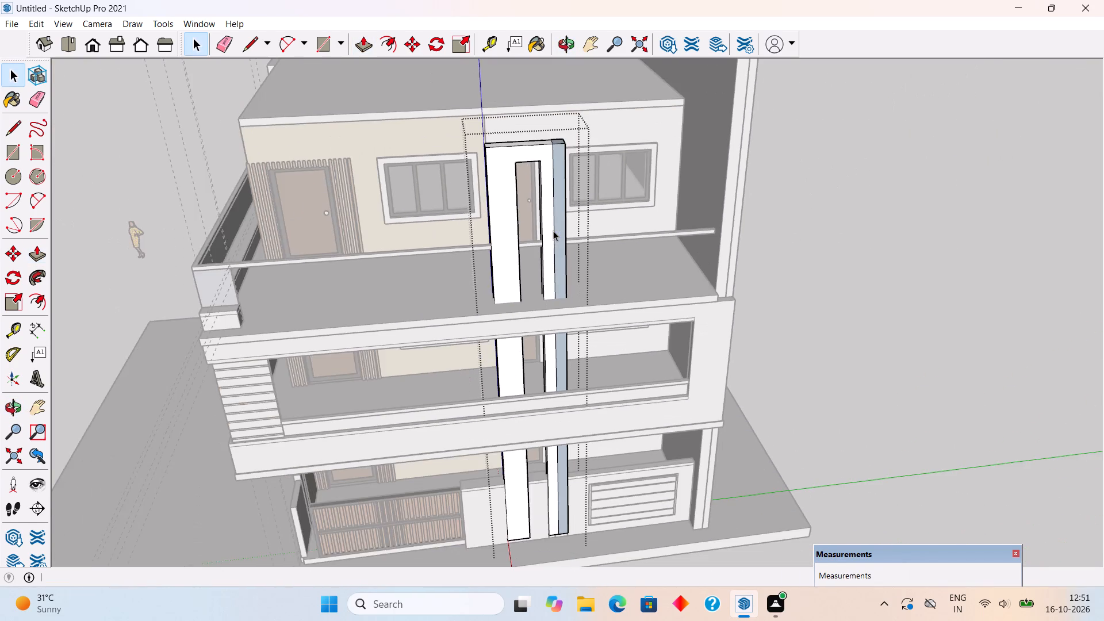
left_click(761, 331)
Push/Pull the front face of the blank ground-floor wall beside the slatted gate outward by 3".
scroll(551, 482, "up", 5)
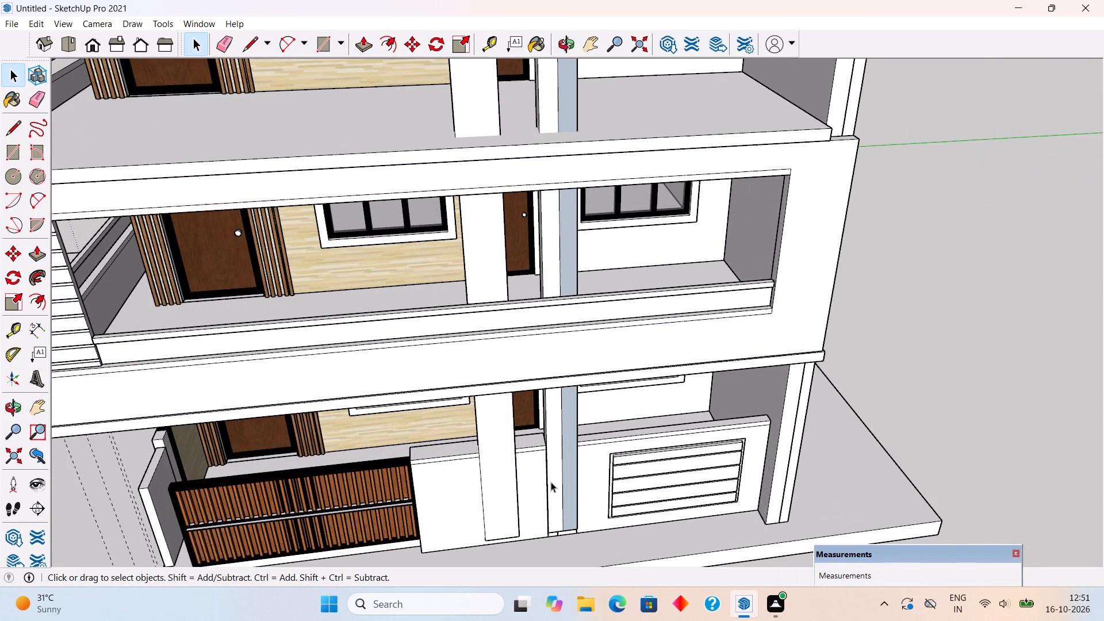
scroll(540, 496, "down", 1)
triple_click(527, 500)
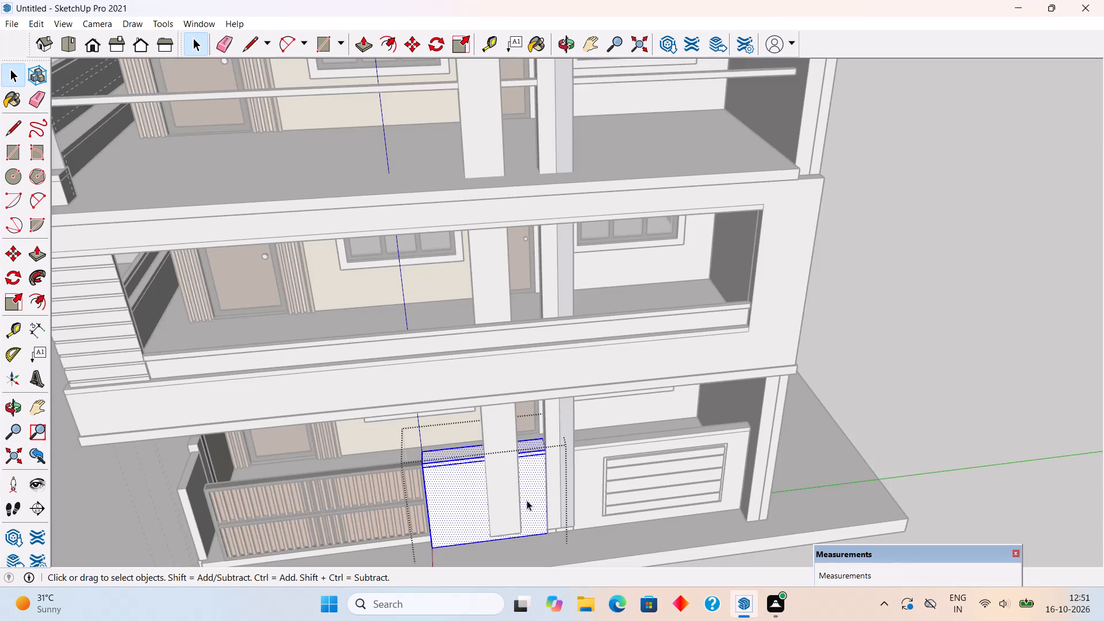
key("p")
left_click(527, 500)
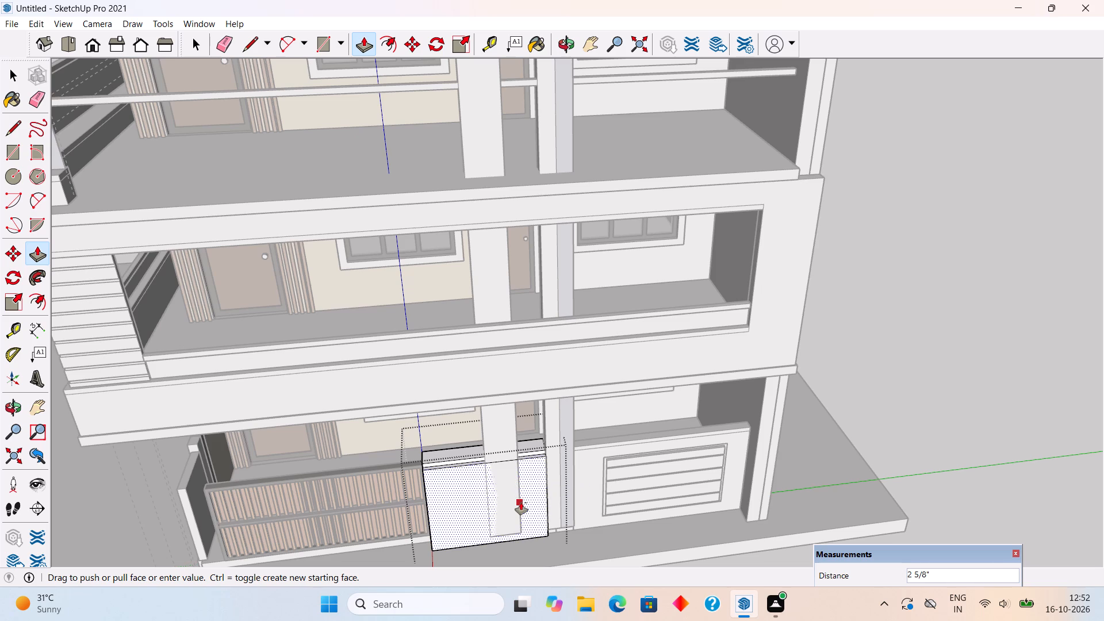
type("3\"")
key("Return")
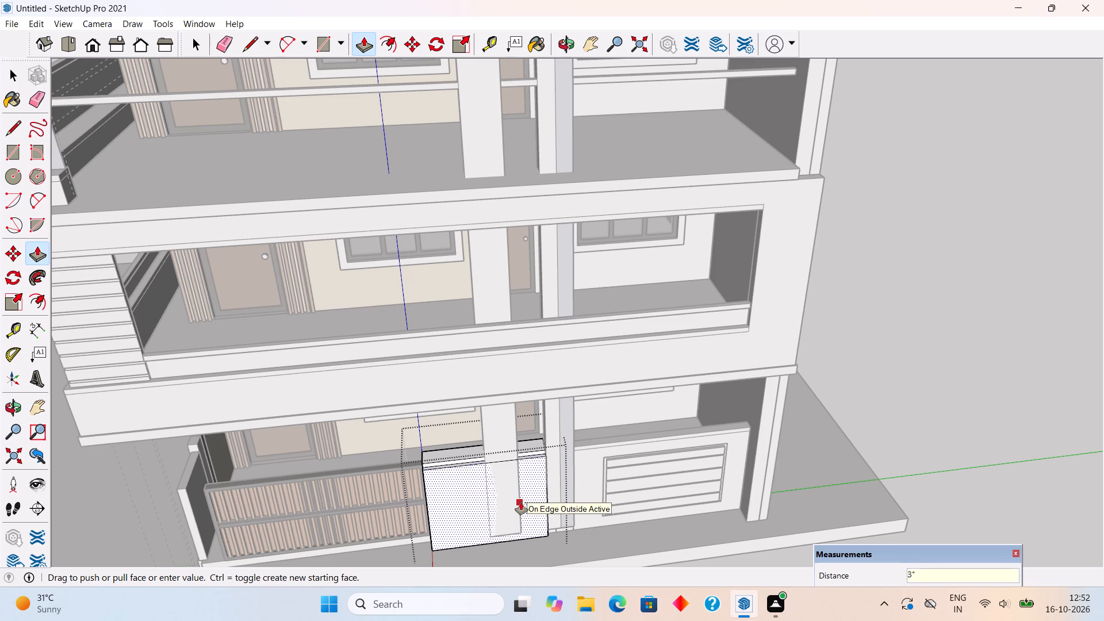
key("space")
left_click(558, 447)
left_click(558, 417)
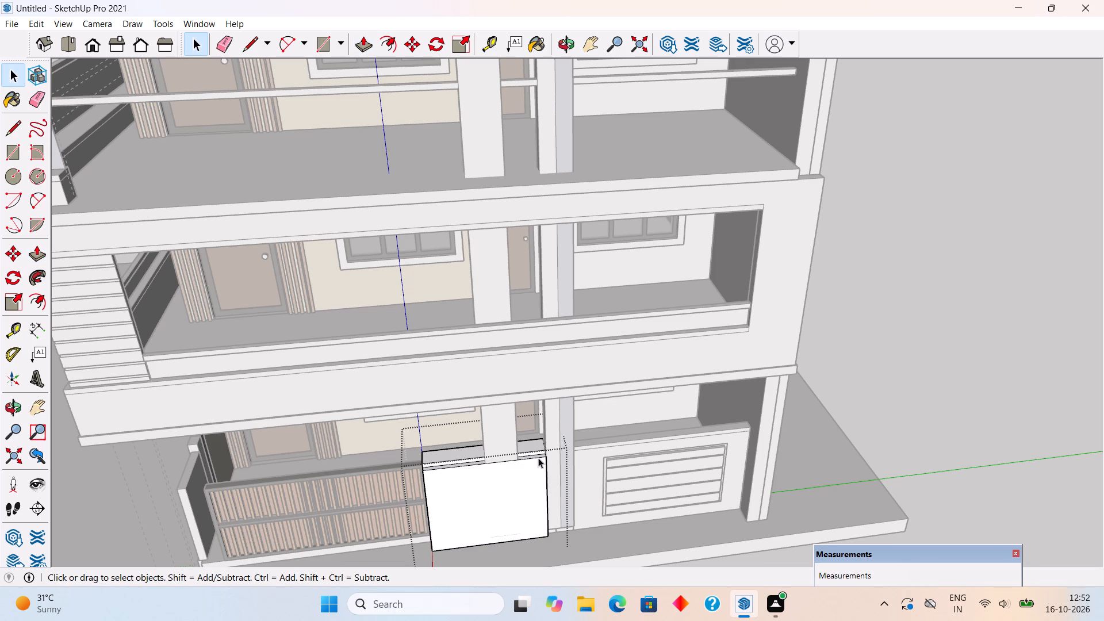
left_click(937, 398)
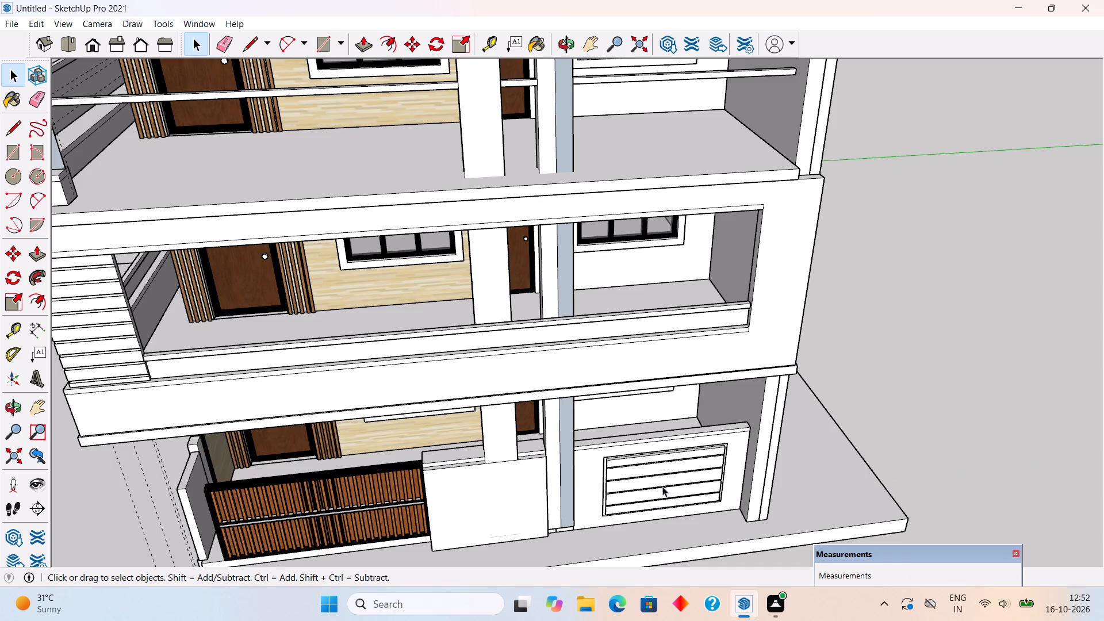
Push/Pull the narrow wall strip next to the blank ground-floor wall outward 3", flush with that wall.
middle_click_drag(533, 463, 300, 377)
scroll(388, 366, "up", 4)
scroll(442, 529, "up", 2)
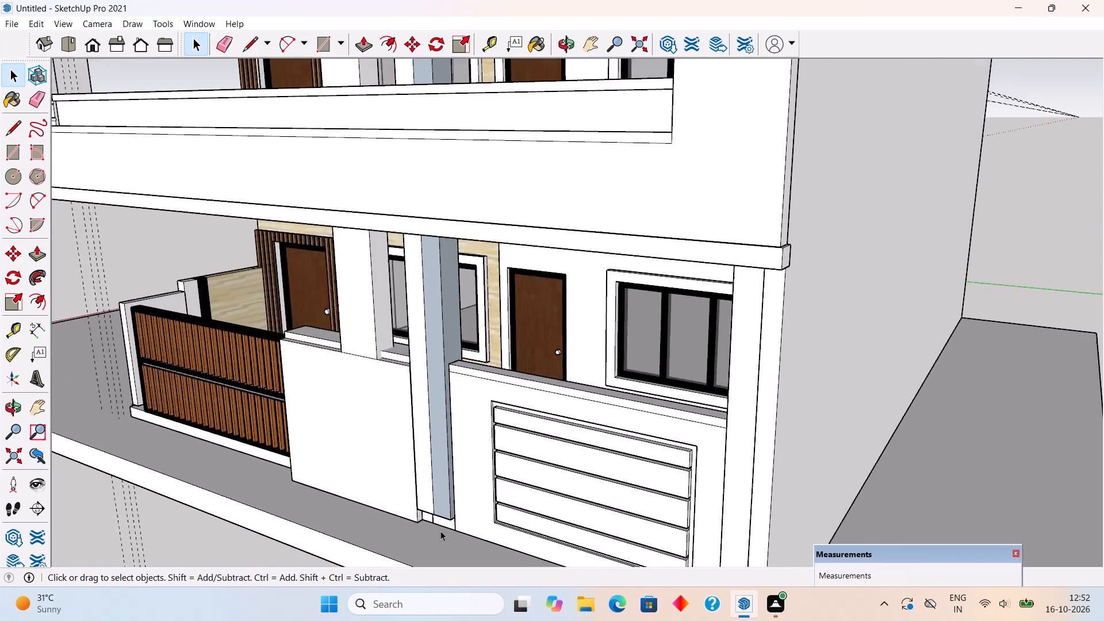
scroll(440, 531, "up", 3)
middle_click_drag(452, 476, 520, 379)
scroll(498, 416, "up", 5)
triple_click(502, 402)
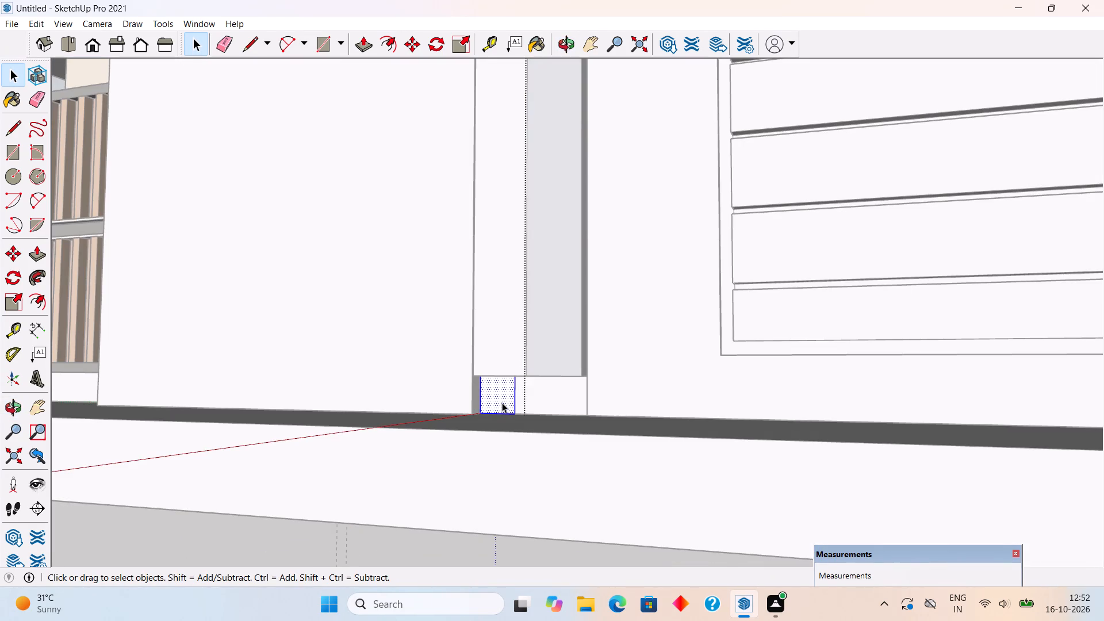
key("p")
left_click(502, 402)
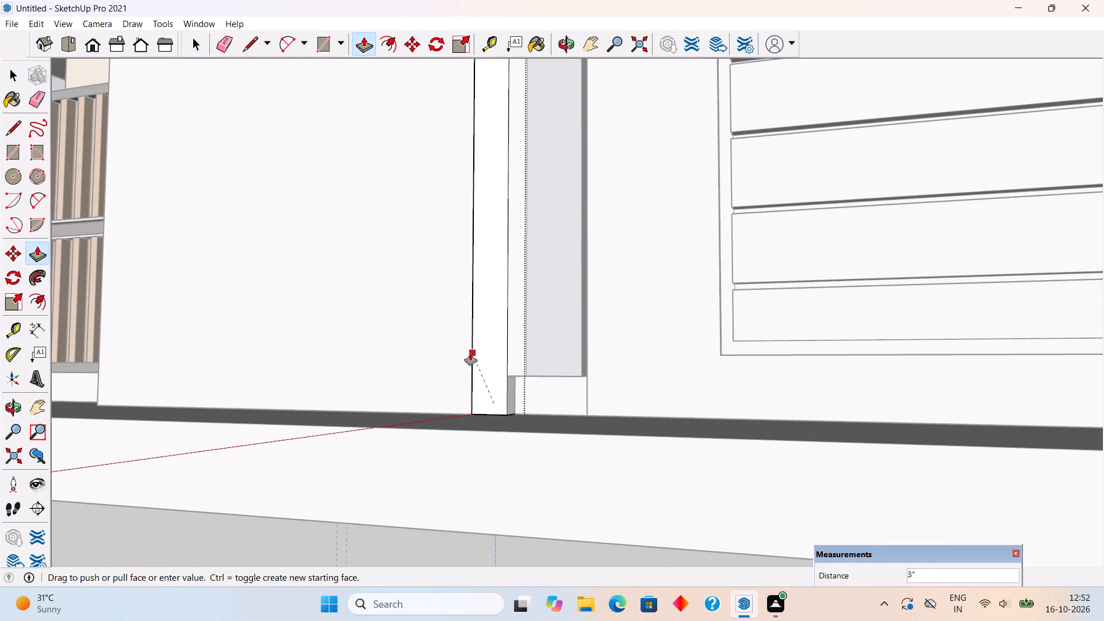
left_click(459, 312)
key("space")
Push/Pull the wider strip under the slotted column's side outward 3", flush with the neighbouring strip.
triple_click(554, 404)
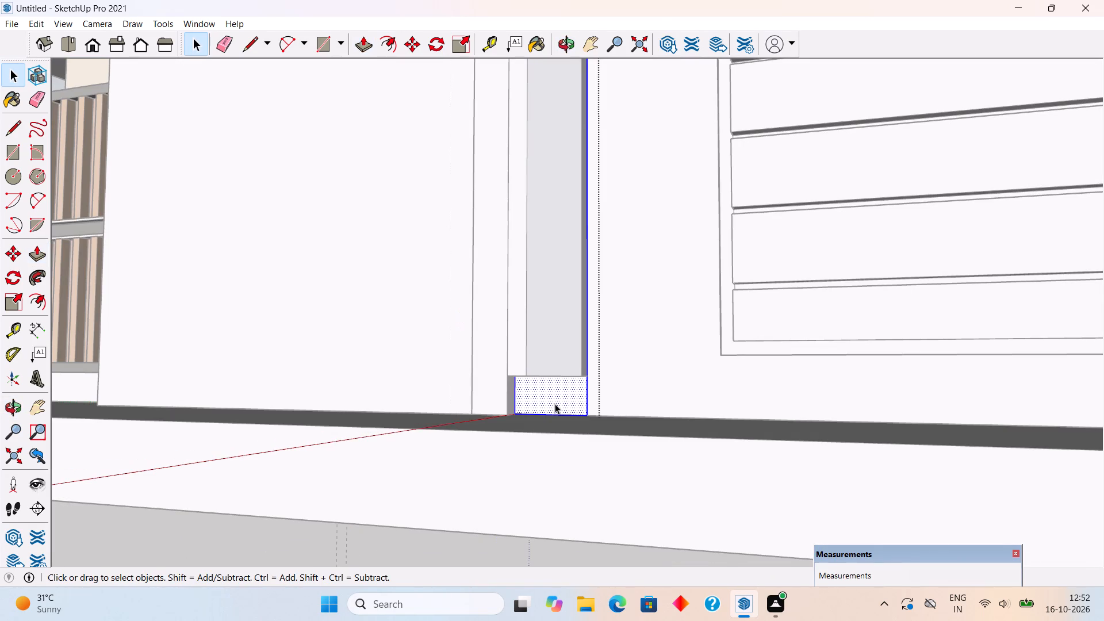
key("p")
left_click(555, 404)
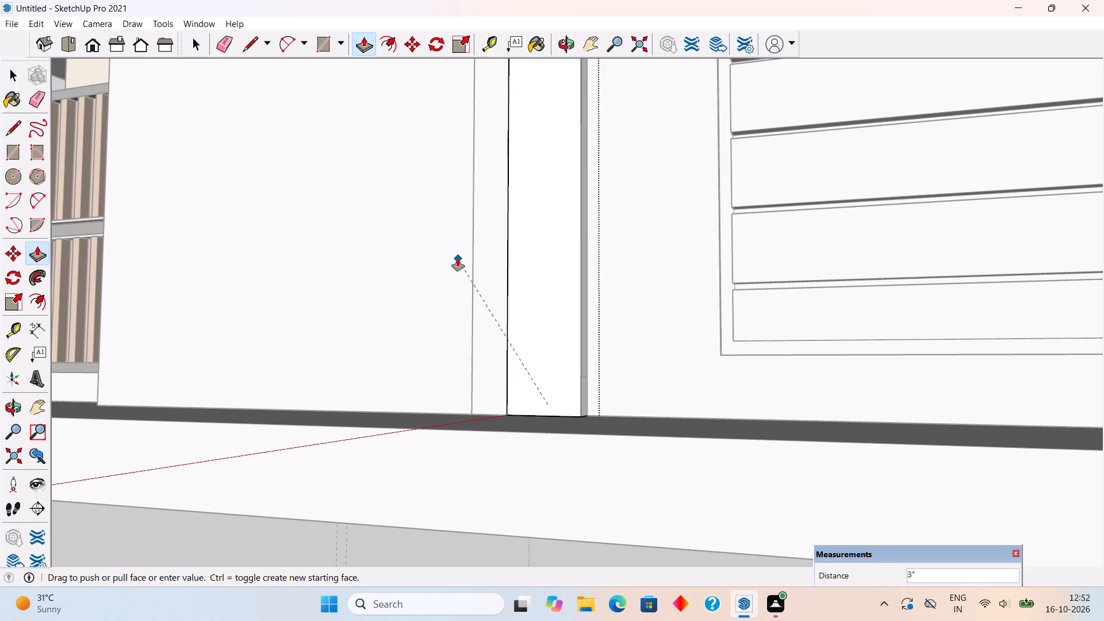
left_click(458, 259)
key("space")
Push/Pull the front face of the louvred ground-floor wall until it is flush with the adjoining strip.
scroll(458, 259, "down", 5)
triple_click(597, 344)
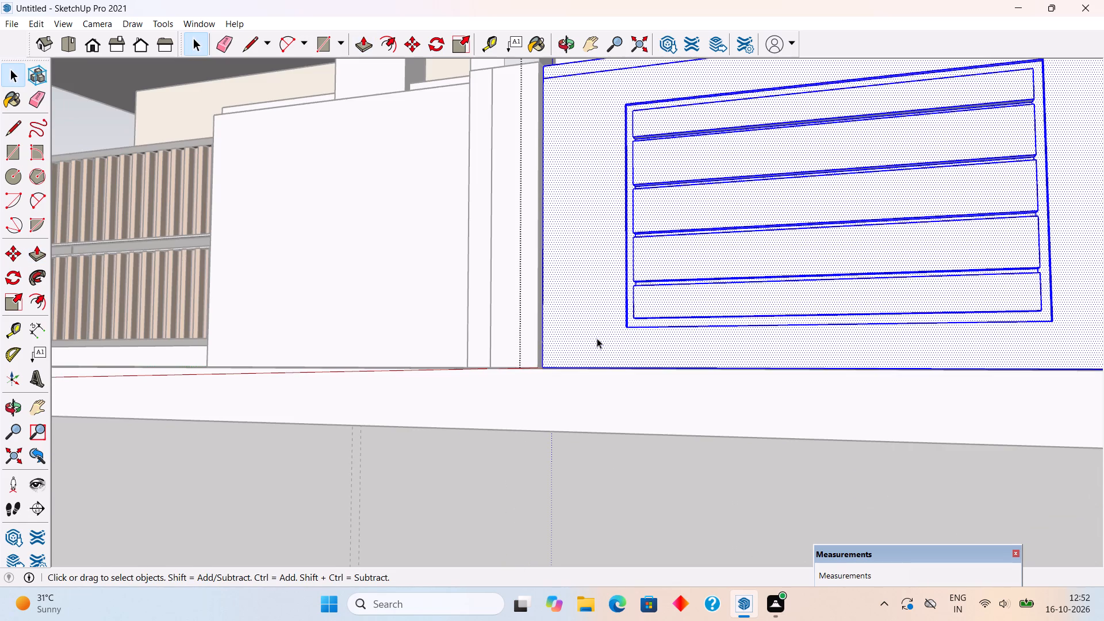
left_click(597, 338)
key("p")
left_click(597, 338)
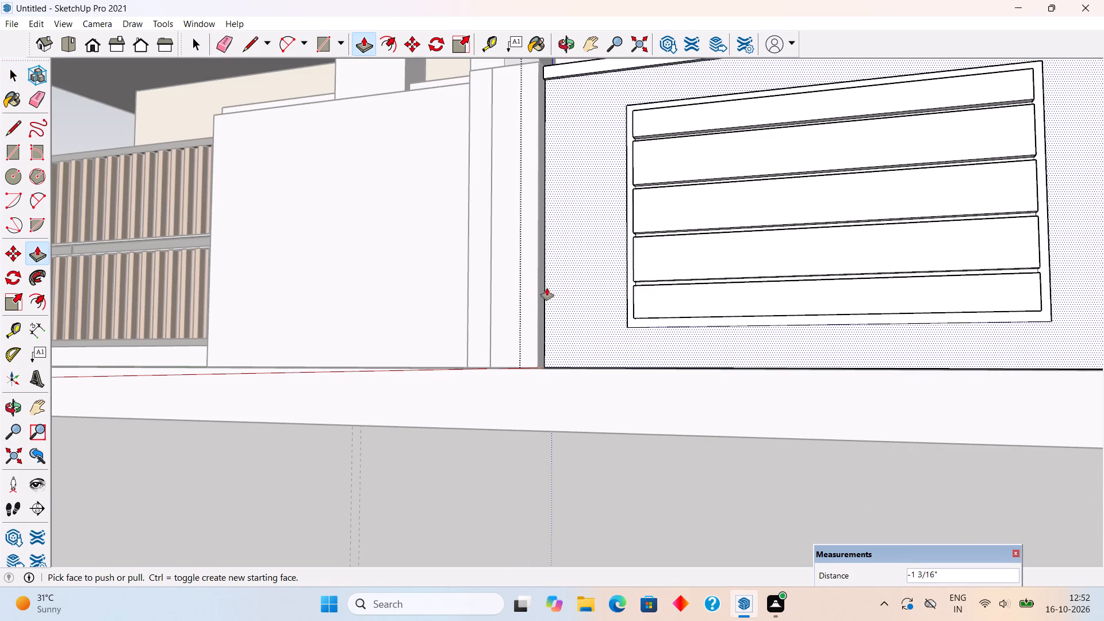
left_click(548, 288)
left_click(531, 269)
key("space")
scroll(531, 269, "down", 10)
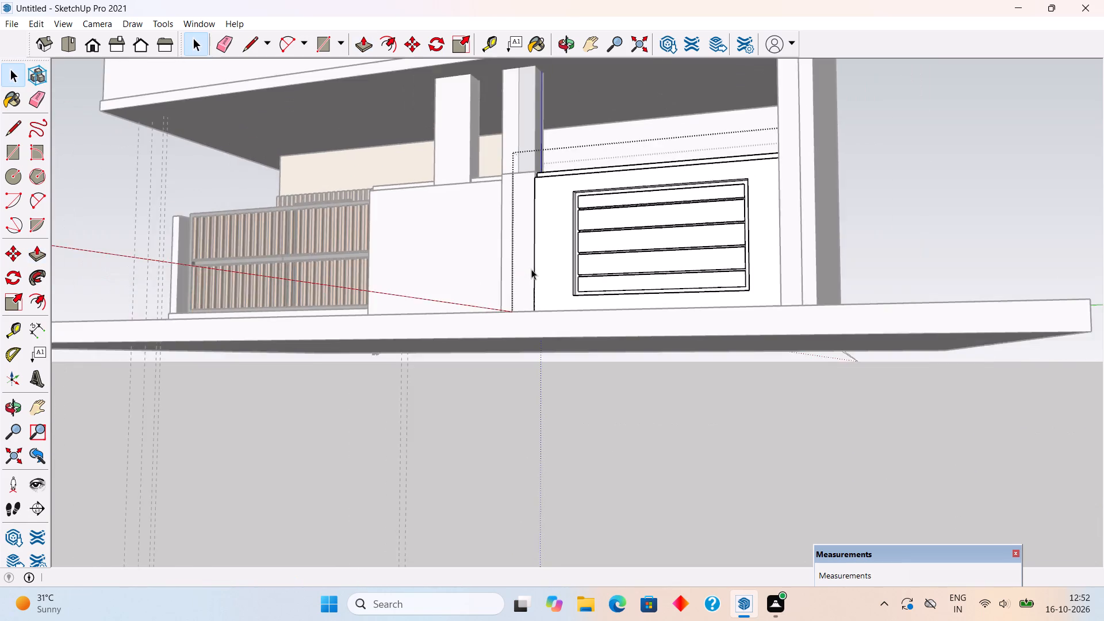
scroll(531, 269, "down", 5)
left_click(808, 208)
Examine the ground-floor boundary wall, gate and slotted column from the street side, the corner and above.
middle_click_drag(492, 312, 642, 485)
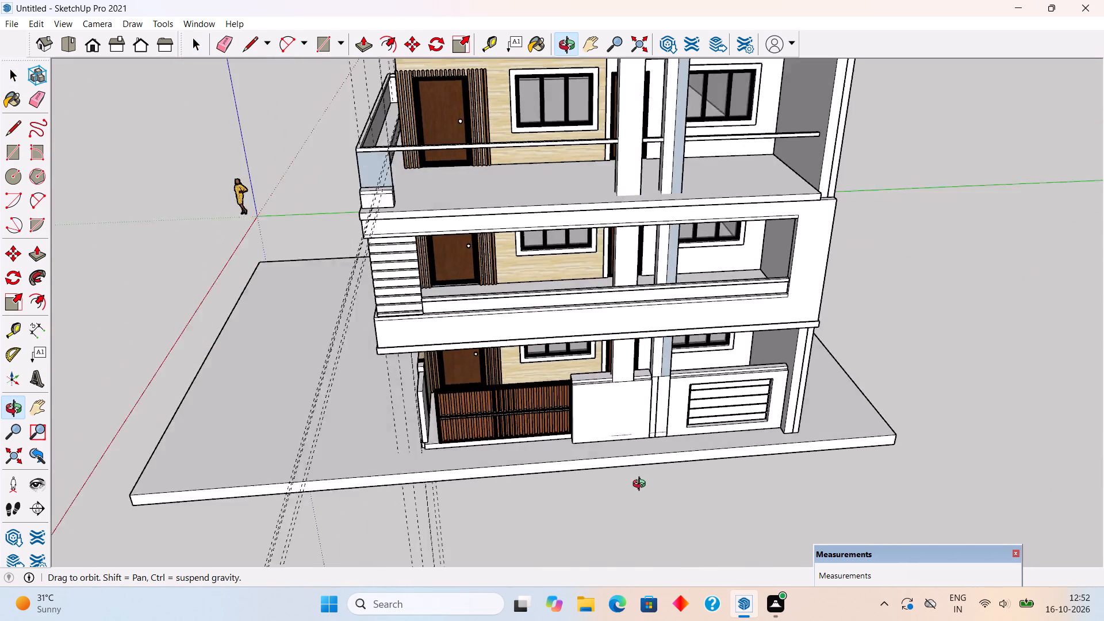
middle_click_drag(642, 485, 882, 477)
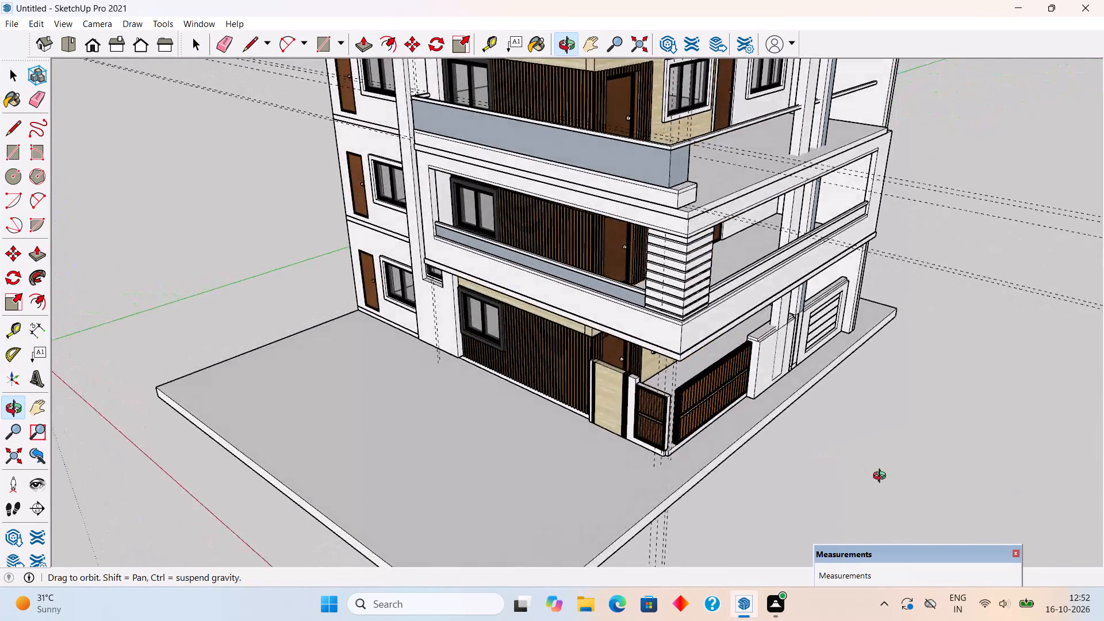
middle_click_drag(882, 477, 810, 429)
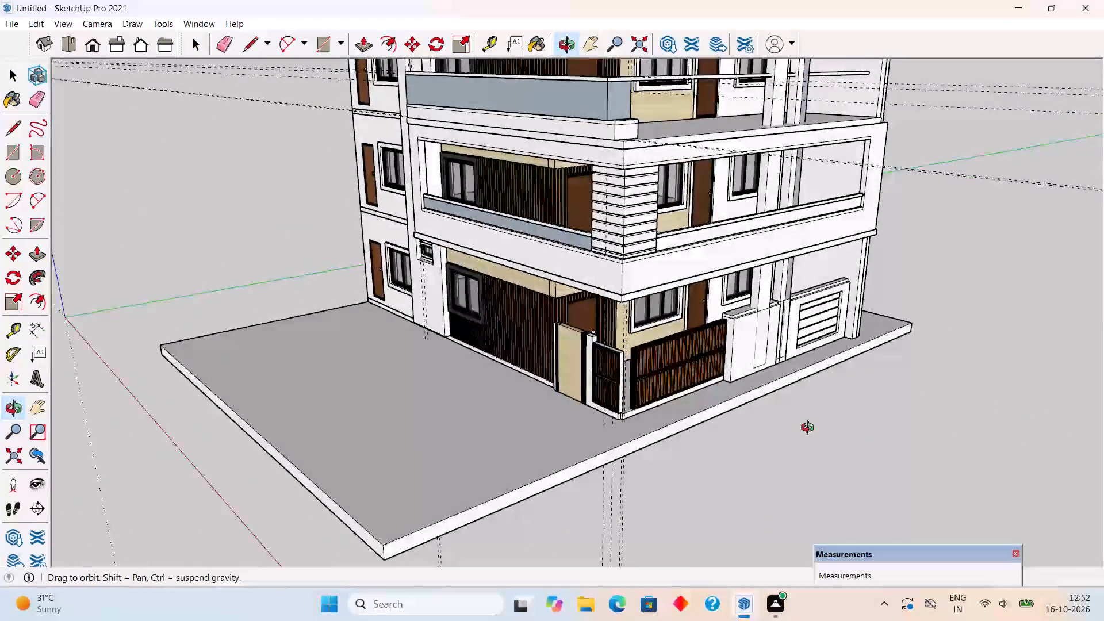
middle_click_drag(810, 429, 701, 421)
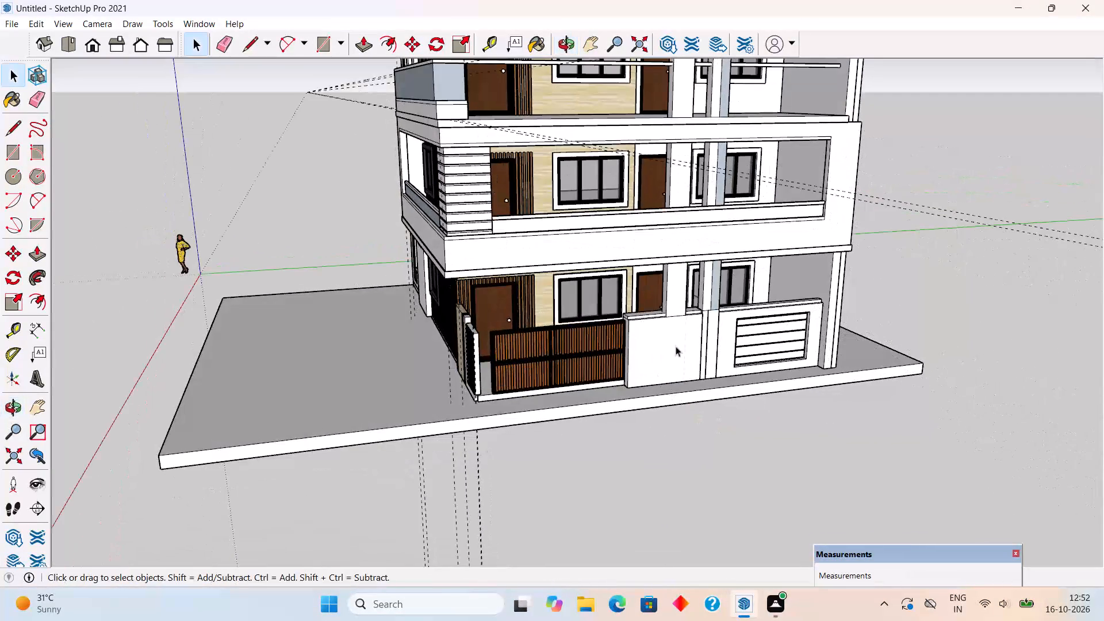
scroll(710, 331, "up", 5)
middle_click_drag(675, 317, 724, 457)
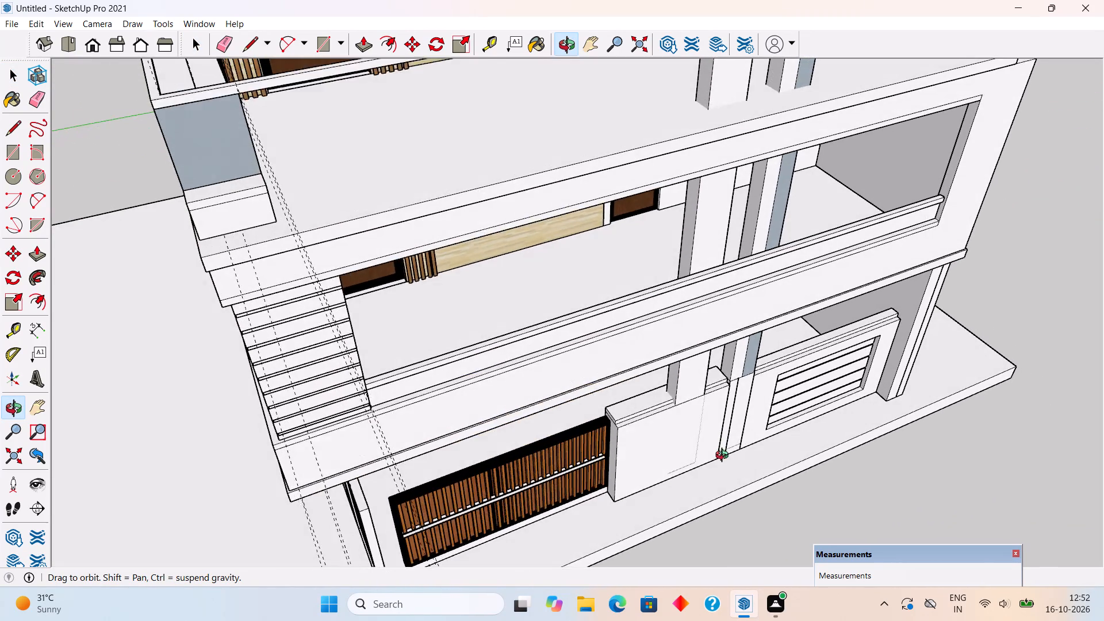
Examine the ground-floor boundary wall, its coping and the slotted column base from above, the street front and the corner.
middle_click_drag(724, 457, 721, 458)
scroll(721, 458, "down", 5)
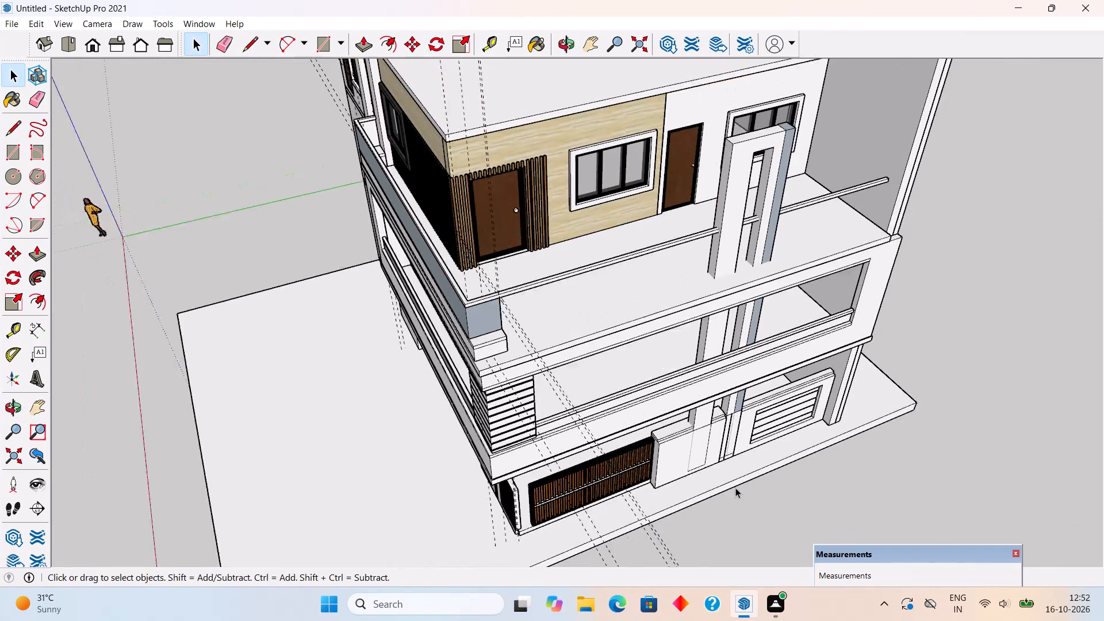
scroll(735, 488, "down", 1)
middle_click_drag(716, 436, 676, 313)
scroll(699, 480, "up", 9)
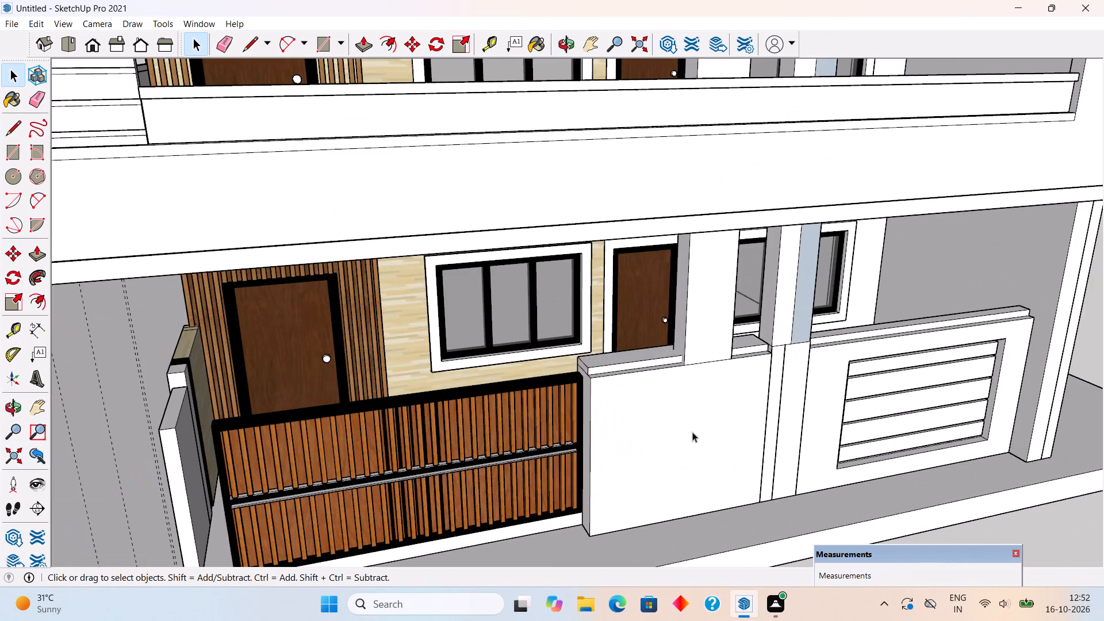
middle_click_drag(632, 394, 673, 425)
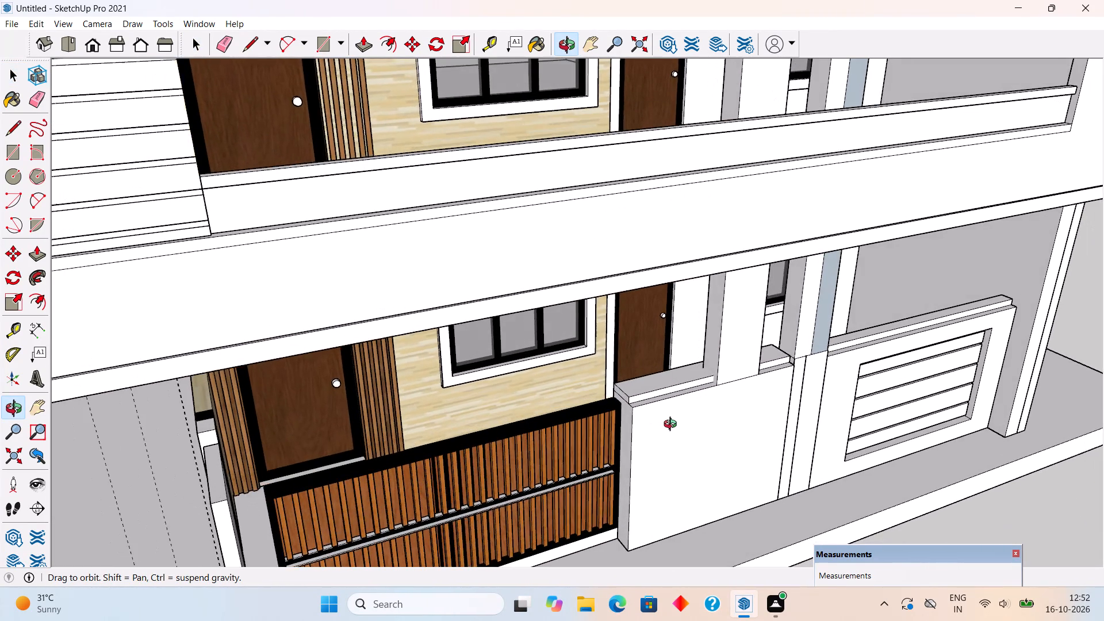
middle_click_drag(673, 425, 622, 342)
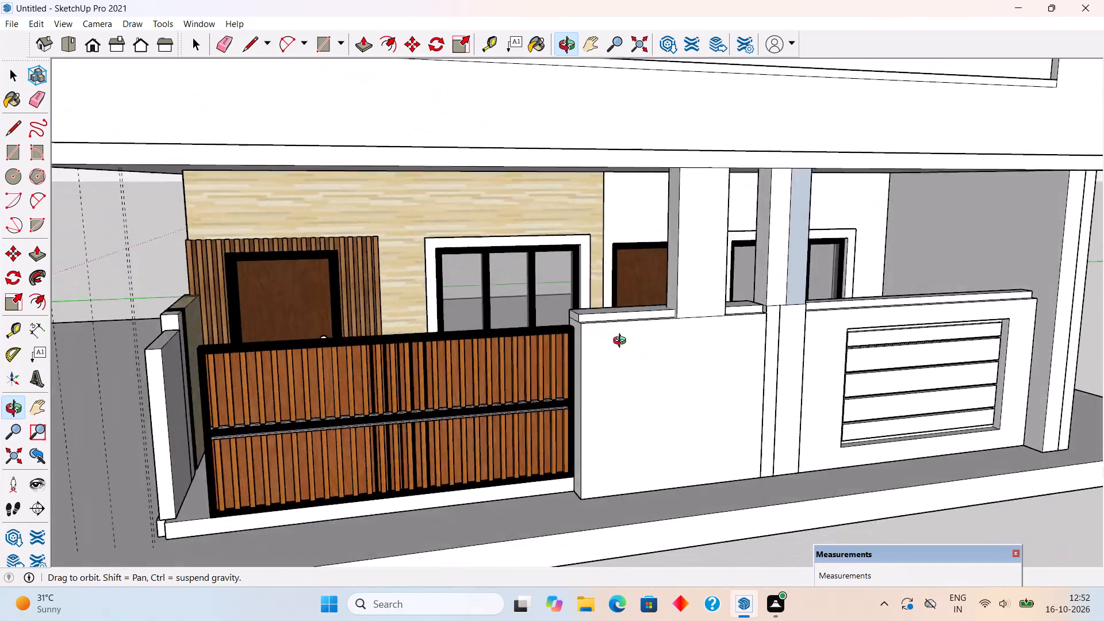
middle_click_drag(622, 342, 467, 317)
scroll(467, 317, "down", 3)
scroll(568, 352, "down", 6)
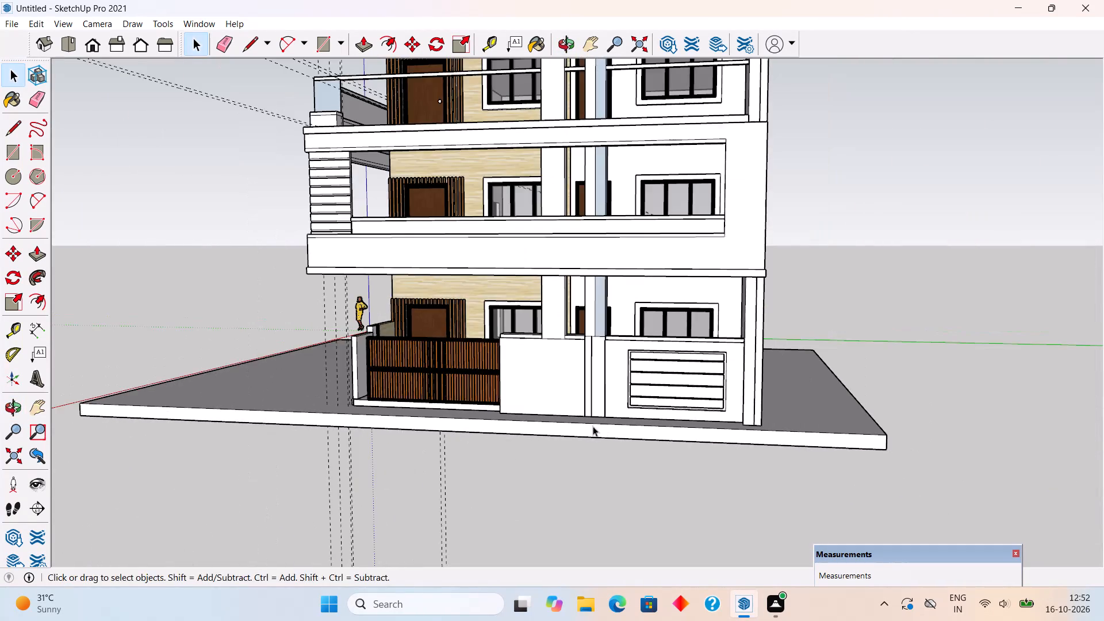
middle_click_drag(606, 424, 950, 454)
Push/Pull the recessed coping face on top of the blank ground-floor wall outward 3", flush with the wall's front.
scroll(750, 377, "up", 3)
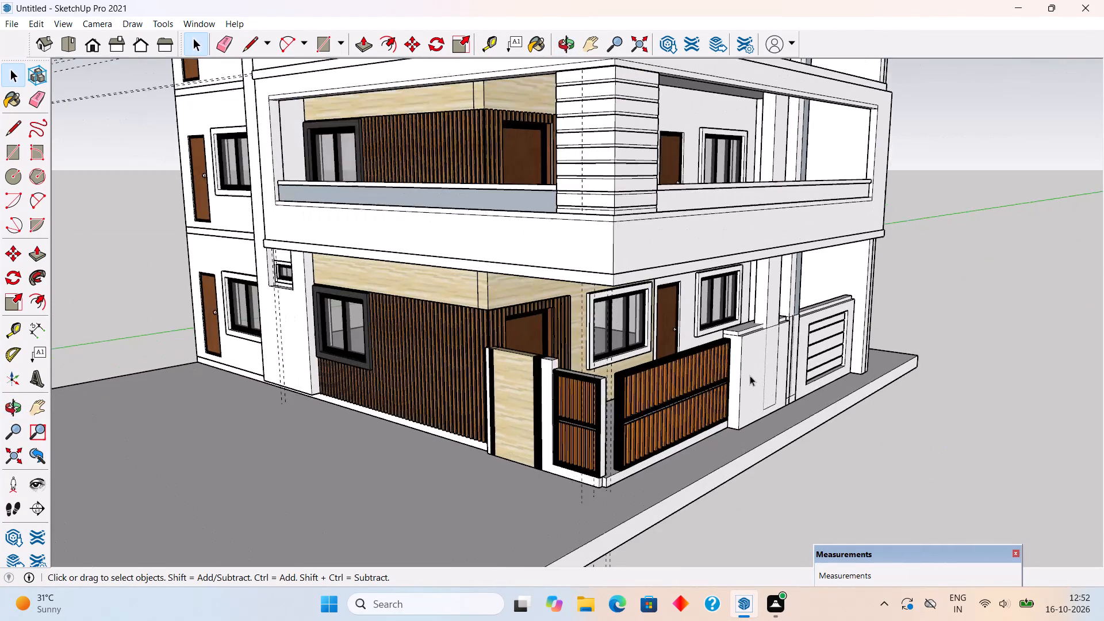
scroll(750, 375, "up", 4)
scroll(737, 306, "up", 4)
triple_click(738, 310)
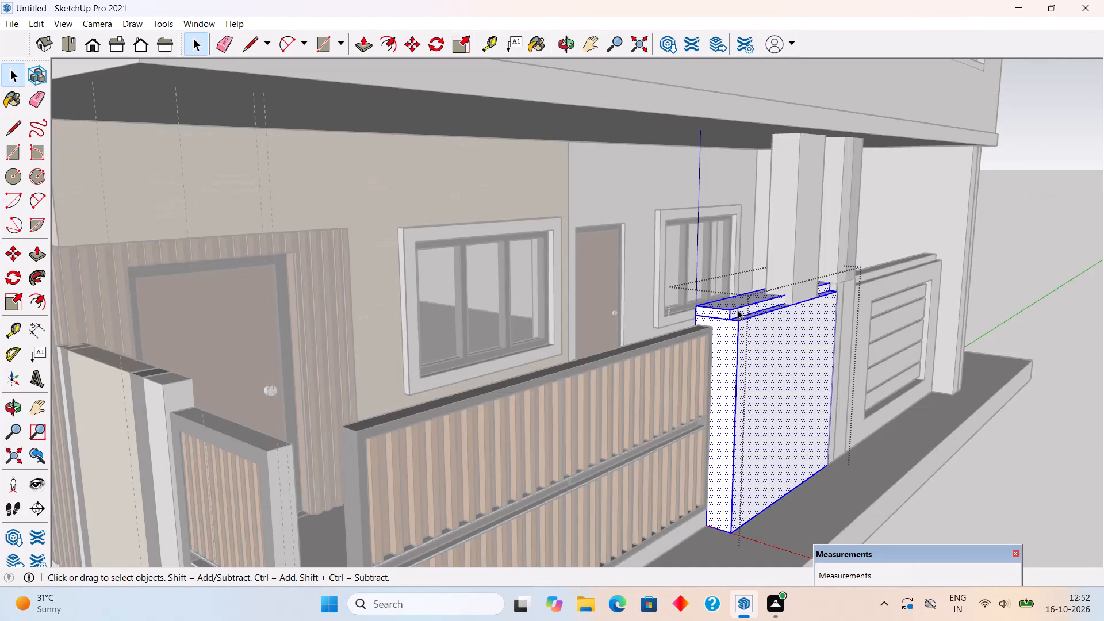
key("p")
left_click(746, 313)
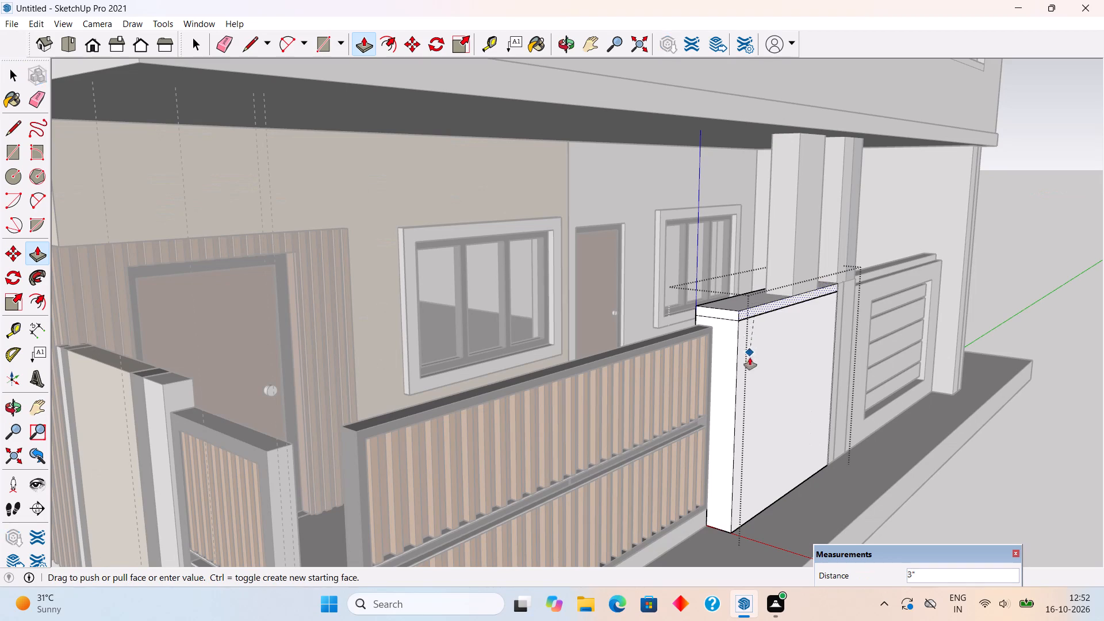
left_click(749, 362)
key("space")
Push/Pull the recessed coping face on top of the louvred ground-floor wall outward 3", flush with its front.
triple_click(881, 273)
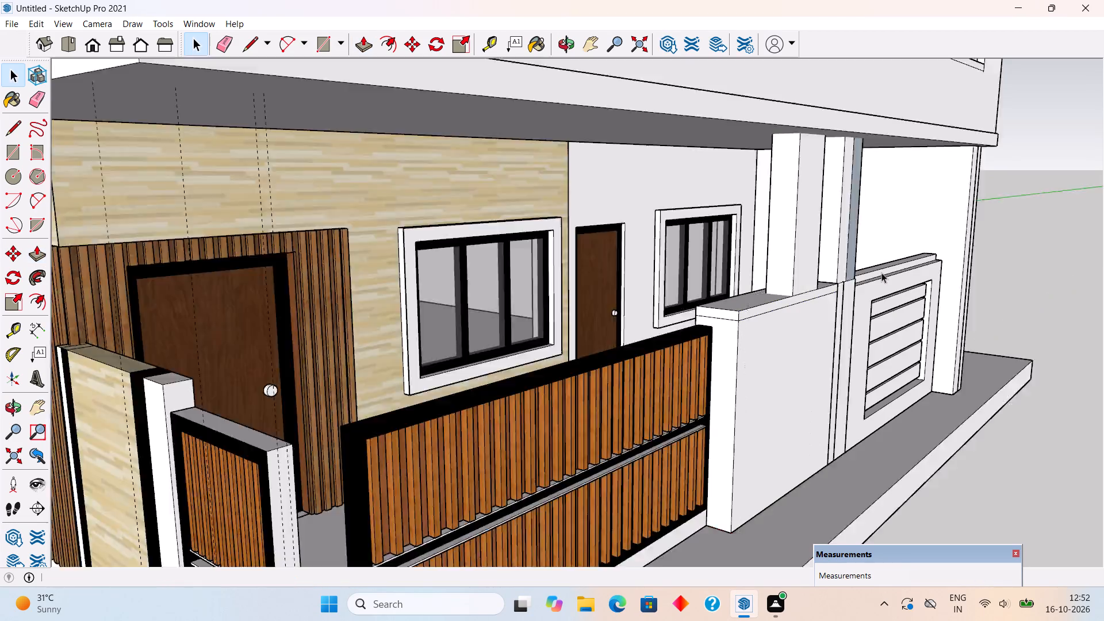
key("p")
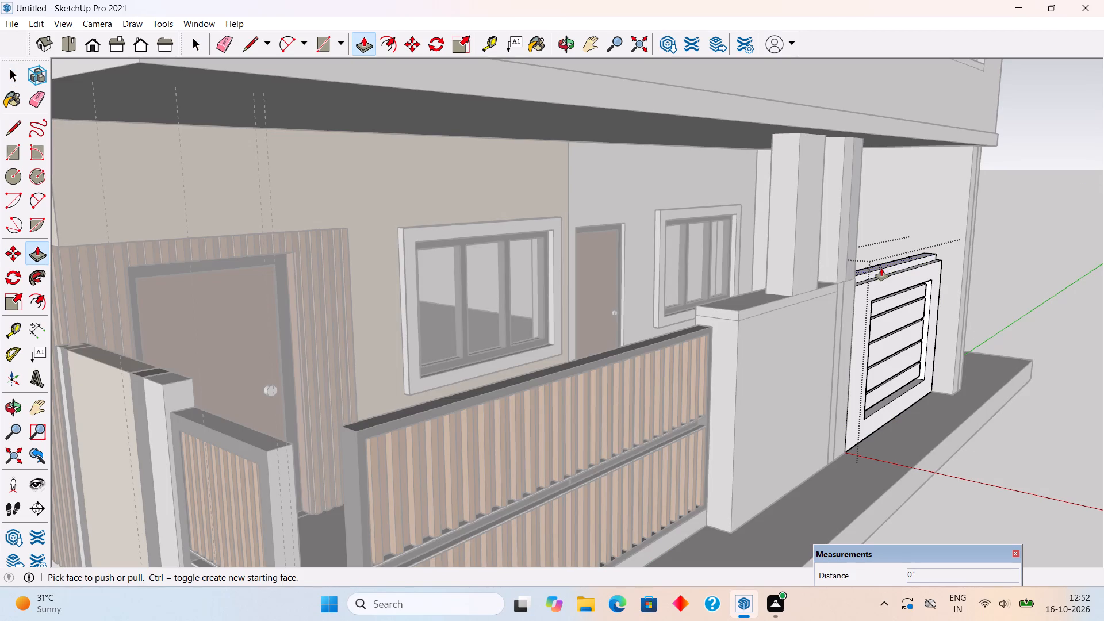
left_click(881, 267)
key("space")
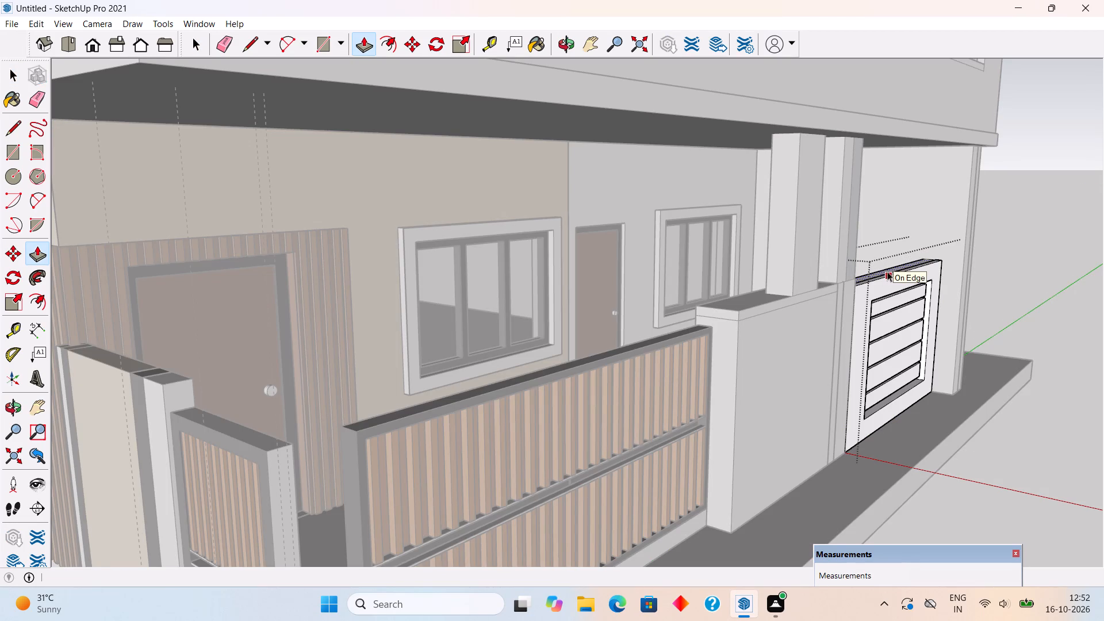
key("p")
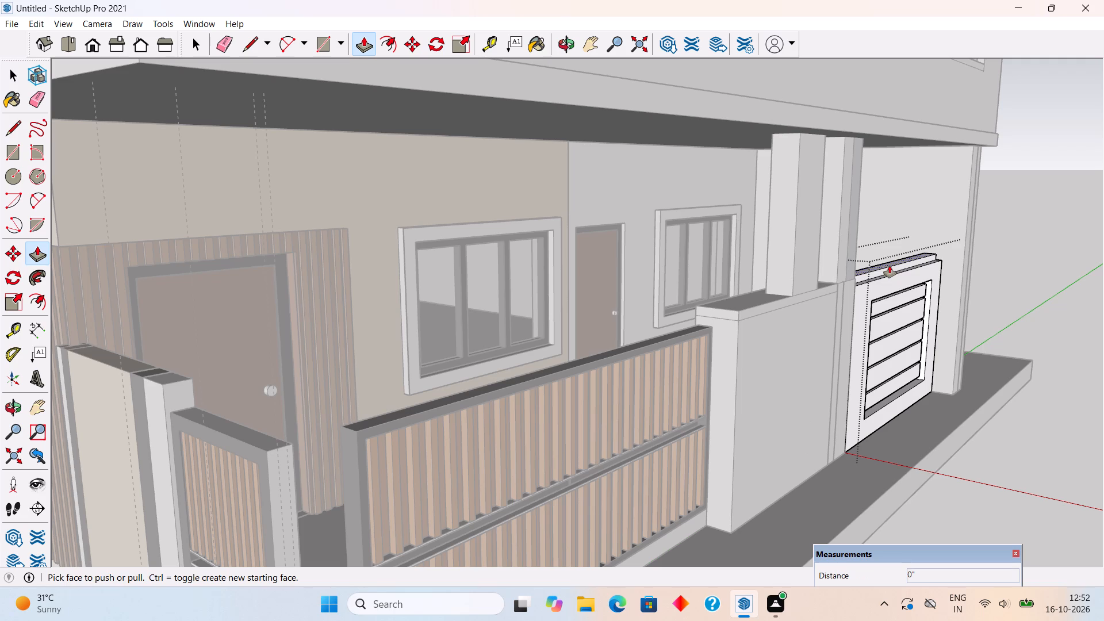
left_click(889, 270)
left_click(883, 283)
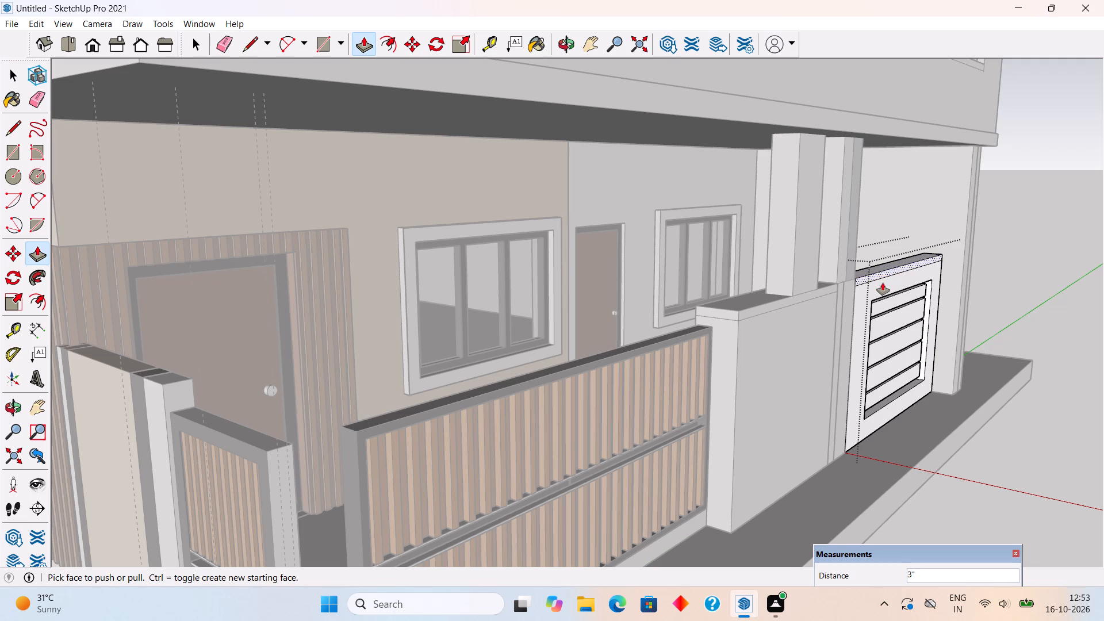
key("space")
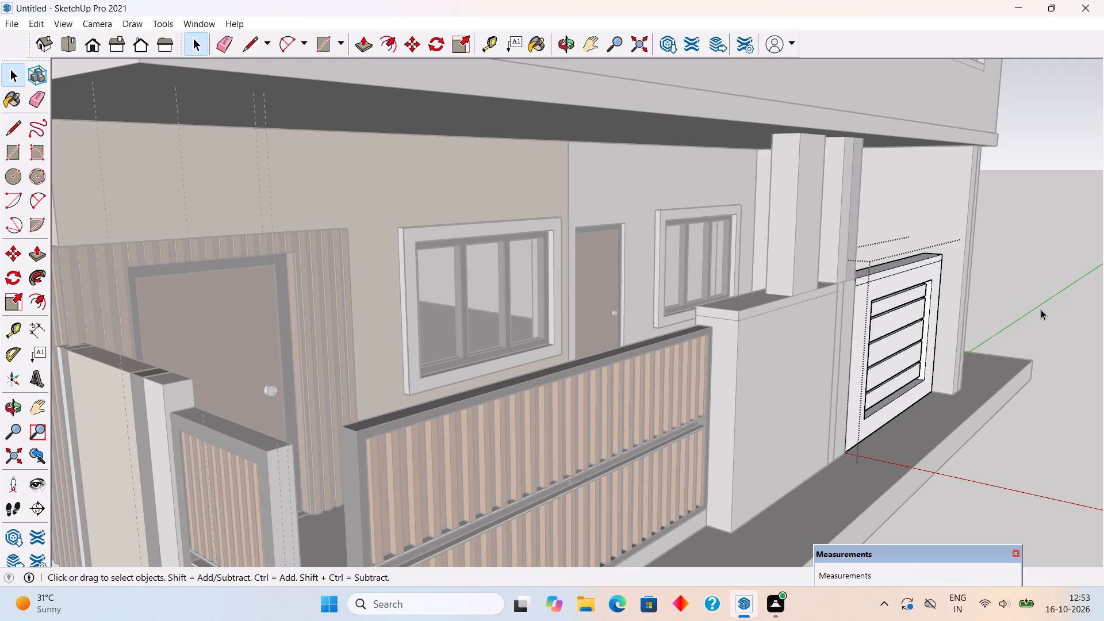
left_click(1044, 313)
Examine the wall tops and their junction with the slotted column from above, behind and the street side.
middle_click_drag(963, 356, 755, 448)
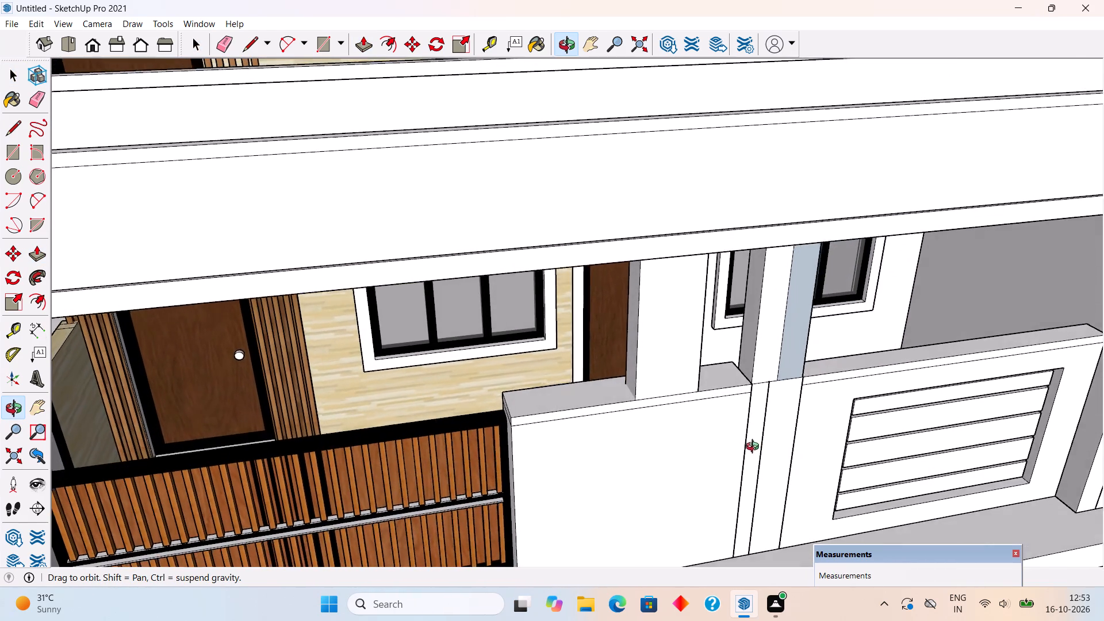
middle_click_drag(755, 448, 748, 455)
scroll(755, 421, "up", 9)
middle_click_drag(665, 353, 614, 430)
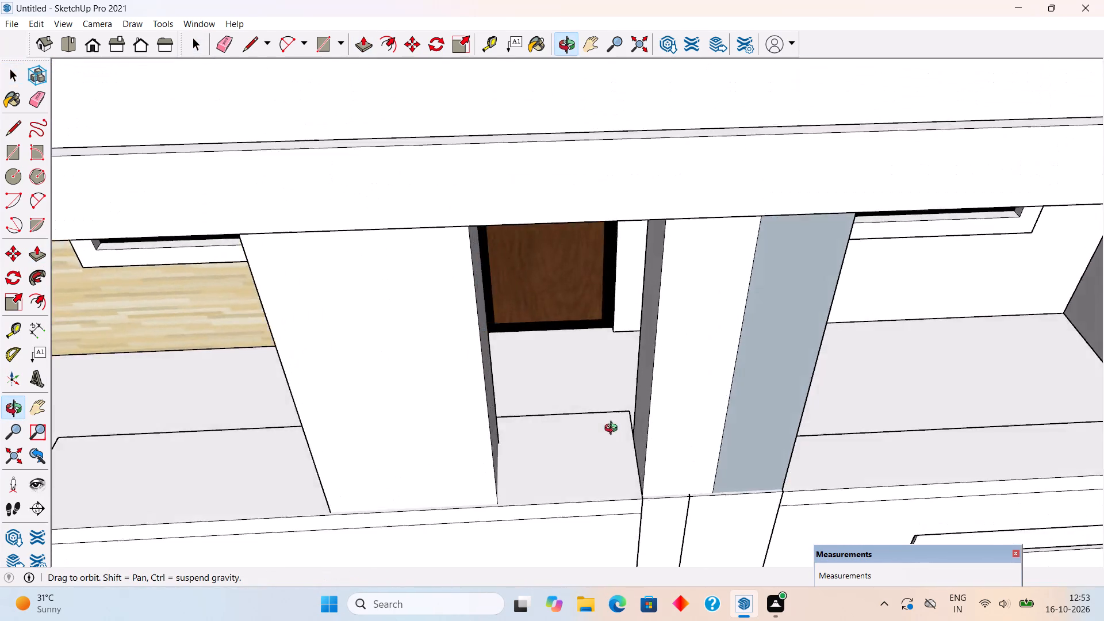
middle_click_drag(614, 430, 283, 286)
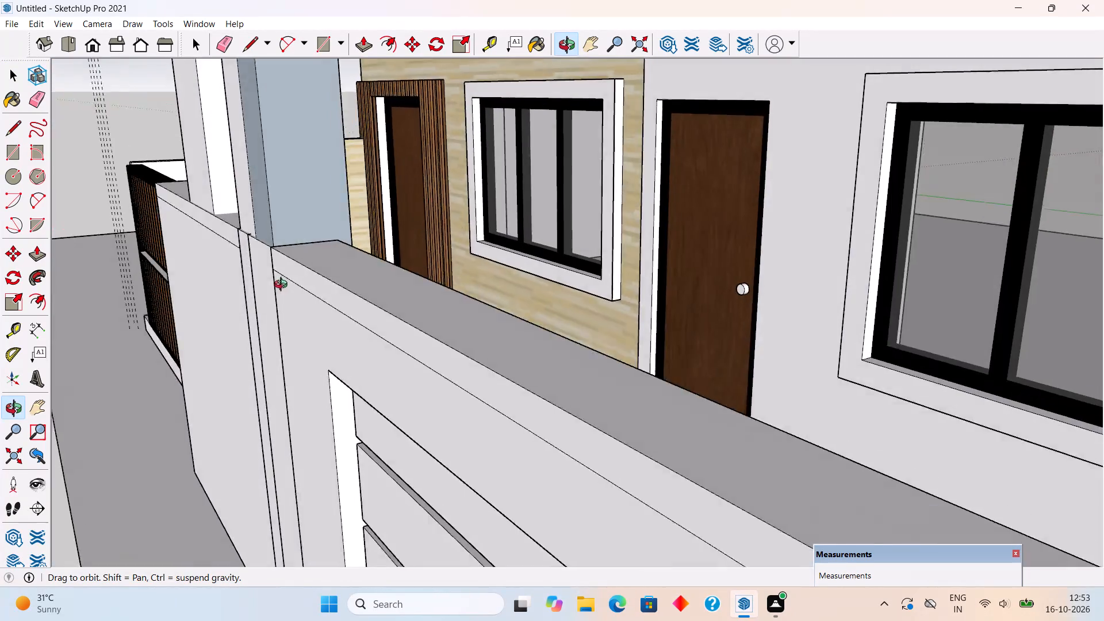
middle_click_drag(283, 286, 302, 281)
scroll(304, 281, "up", 2)
scroll(464, 228, "up", 4)
scroll(467, 252, "down", 3)
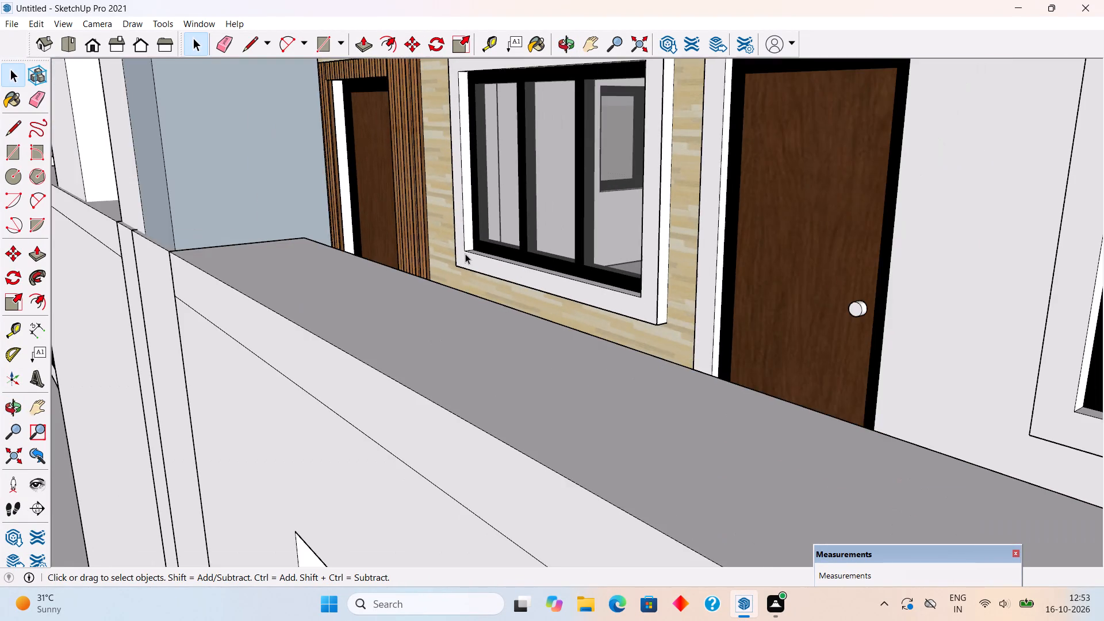
middle_click_drag(432, 301, 152, 388)
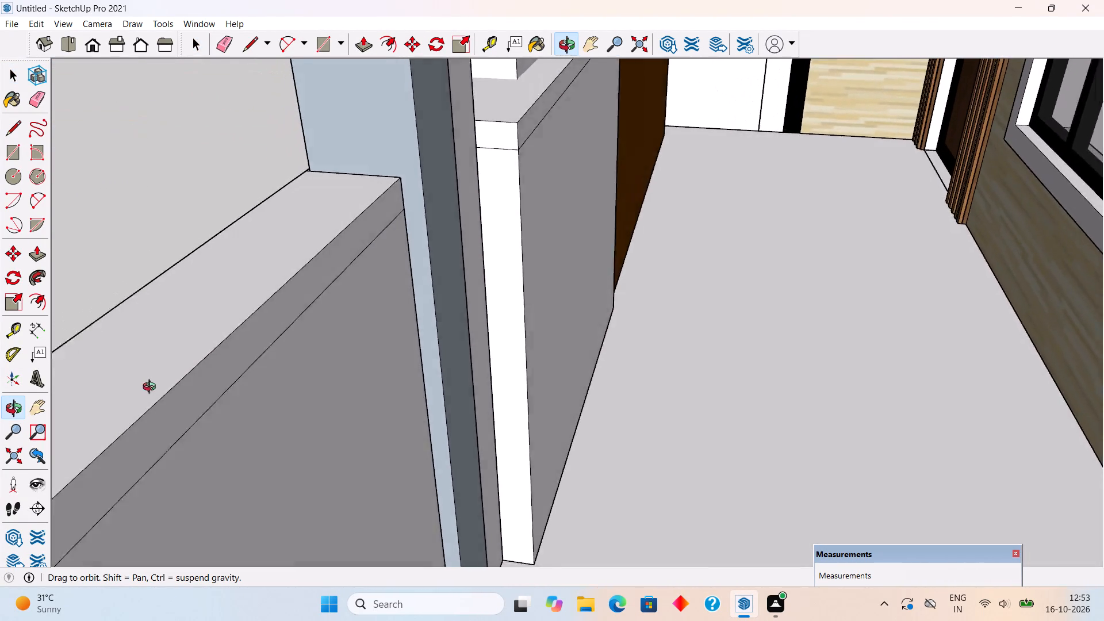
middle_click_drag(152, 388, 198, 352)
scroll(198, 352, "down", 8)
scroll(263, 350, "down", 5)
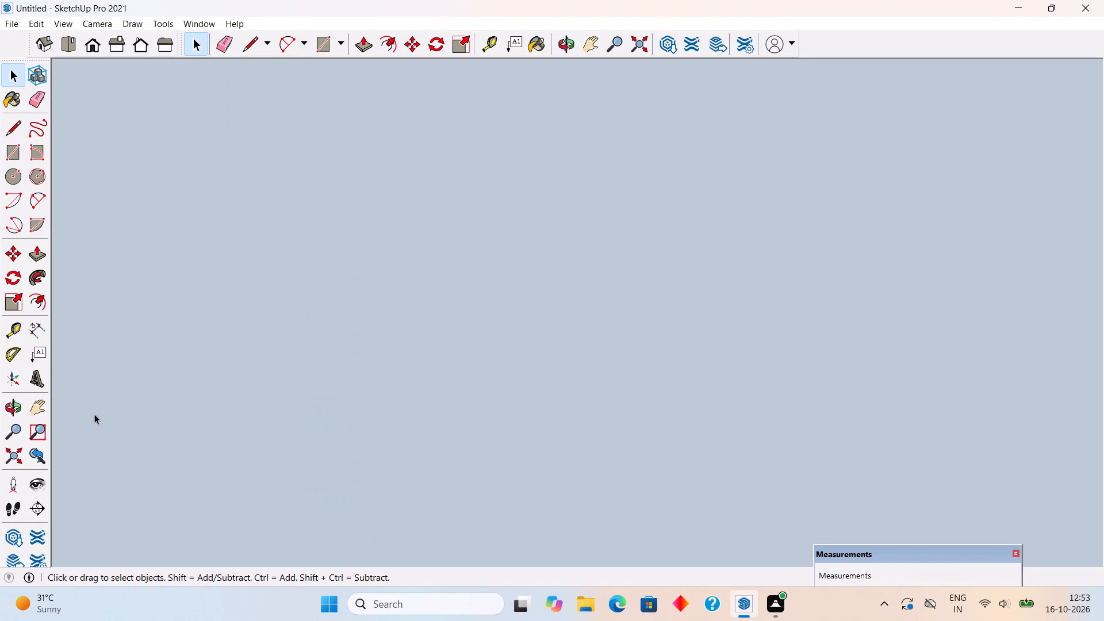
left_click(7, 457)
middle_click_drag(522, 398, 810, 388)
scroll(550, 484, "up", 3)
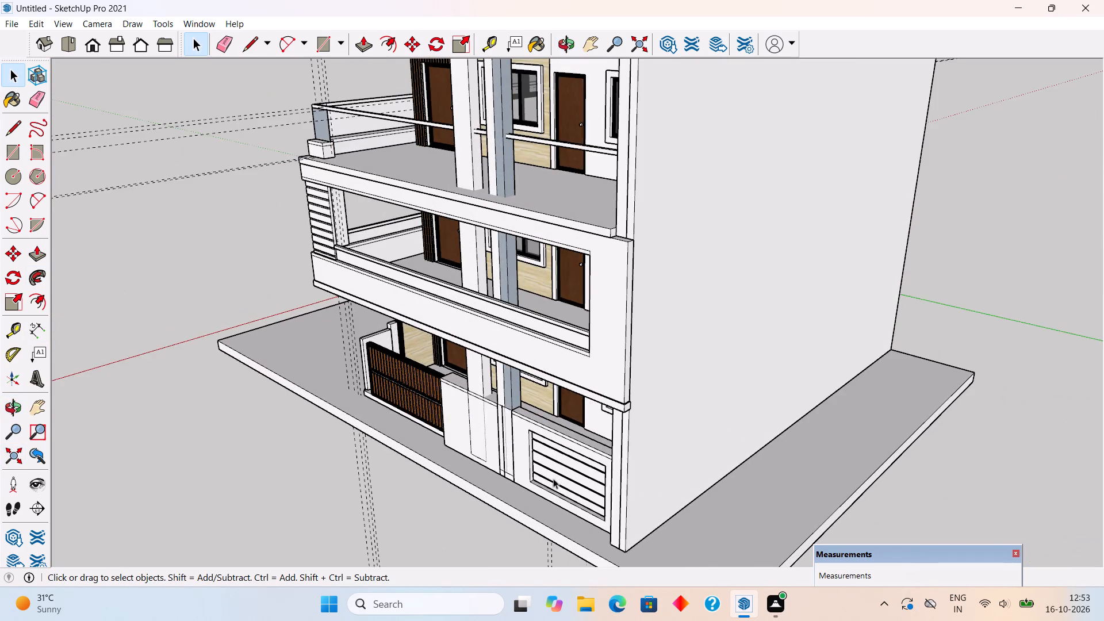
middle_click_drag(484, 432, 556, 400)
scroll(585, 477, "up", 10)
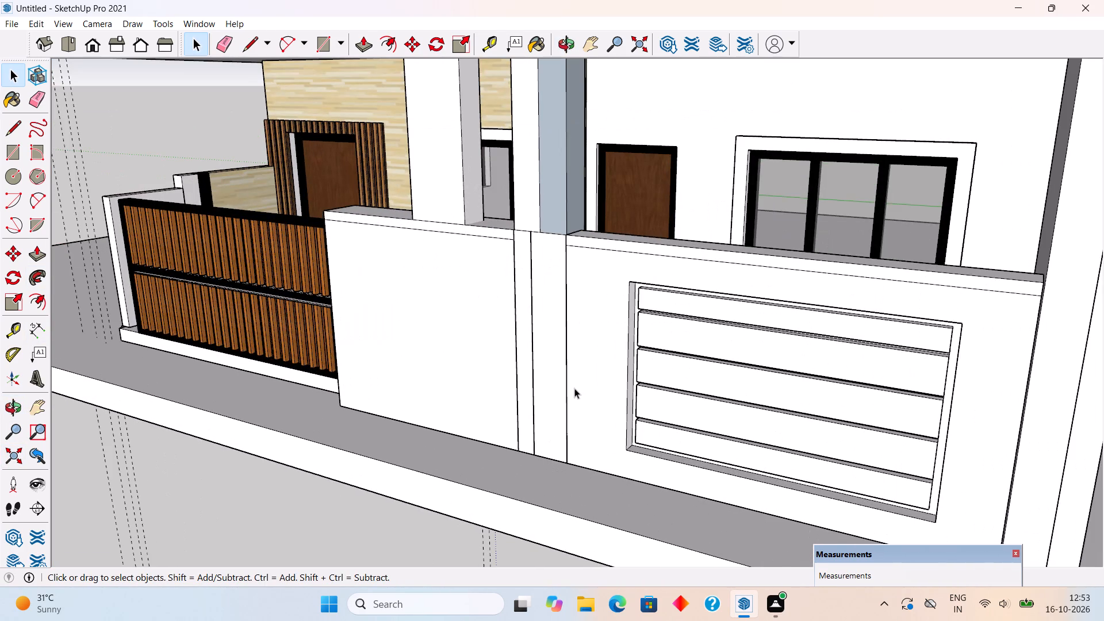
scroll(577, 384, "down", 3)
middle_click_drag(436, 375, 706, 424)
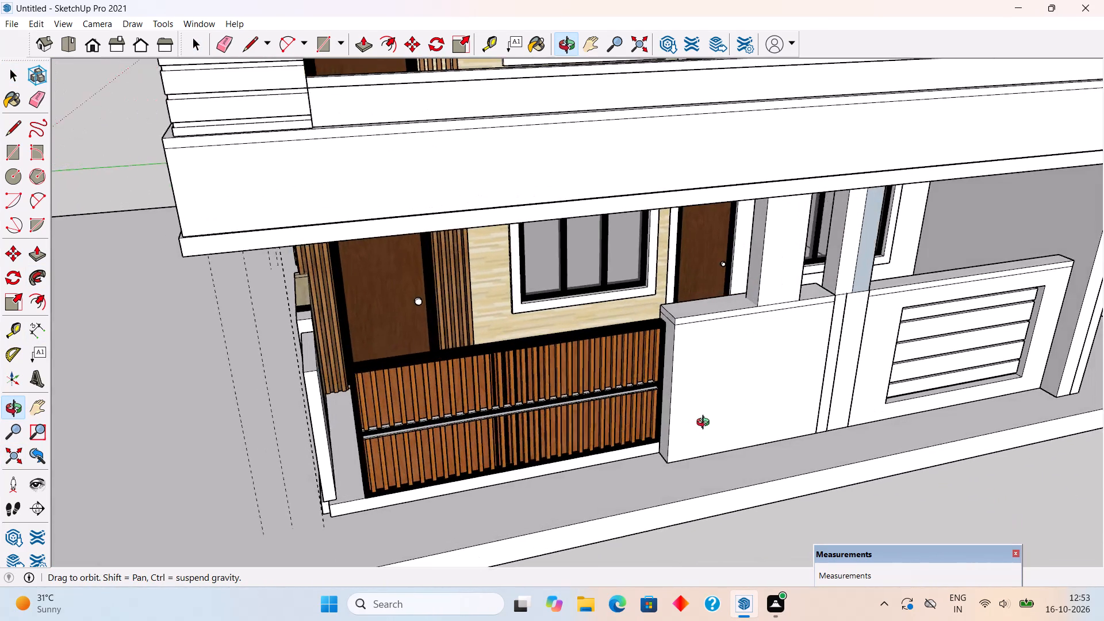
middle_click_drag(706, 424, 743, 425)
Push/Pull the blank ground-floor wall's front face outward 1" and repeat the same offset on its coping strip.
triple_click(754, 402)
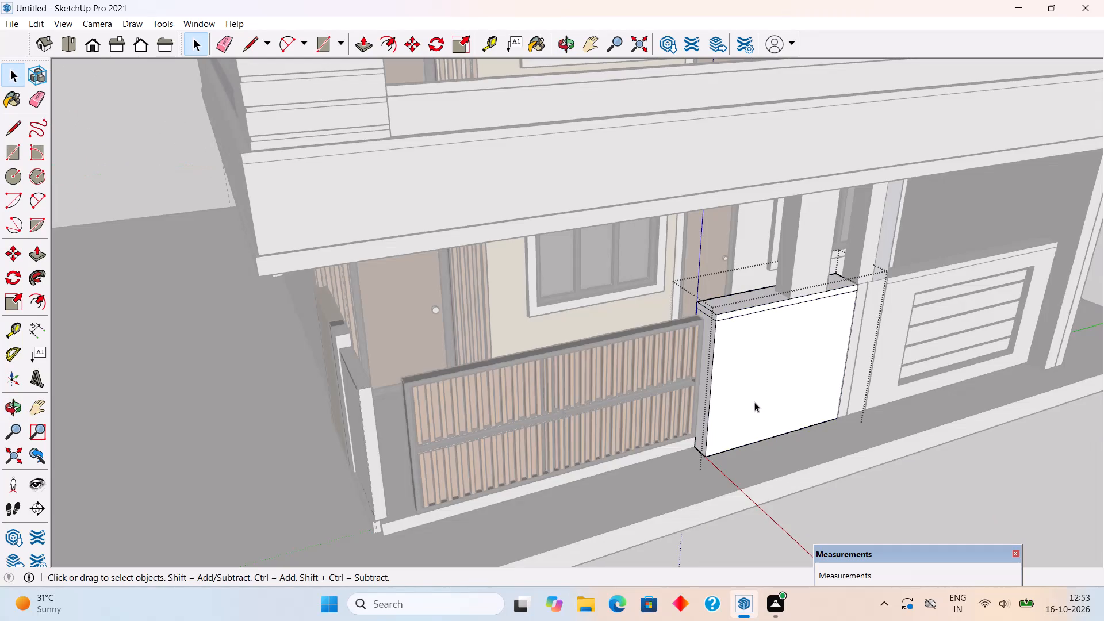
key("p")
left_click(754, 402)
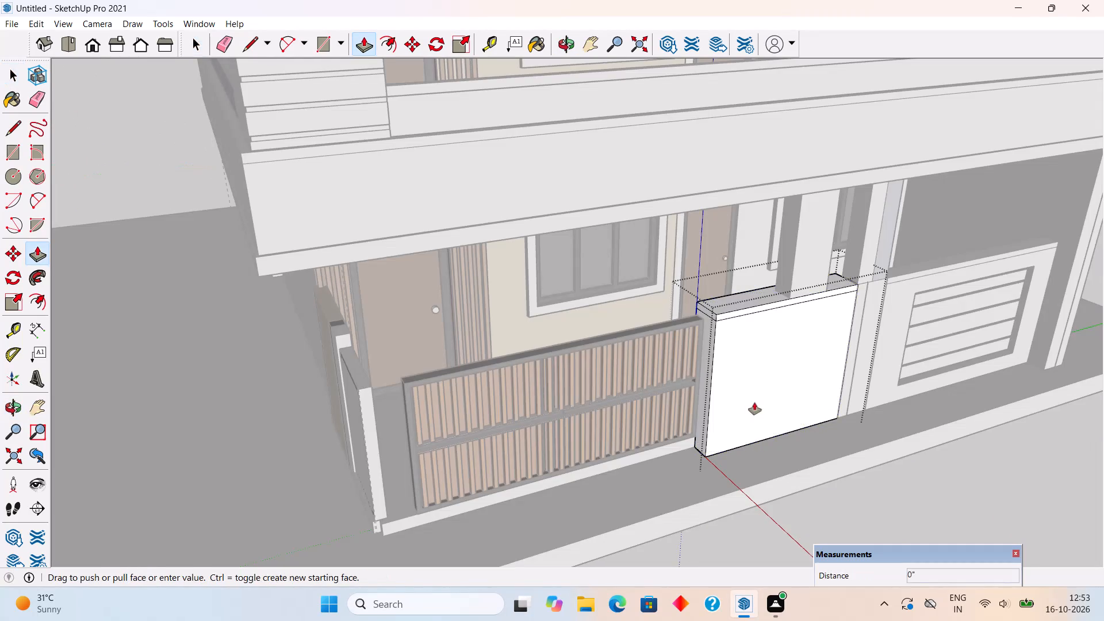
type("1\"")
key("Return")
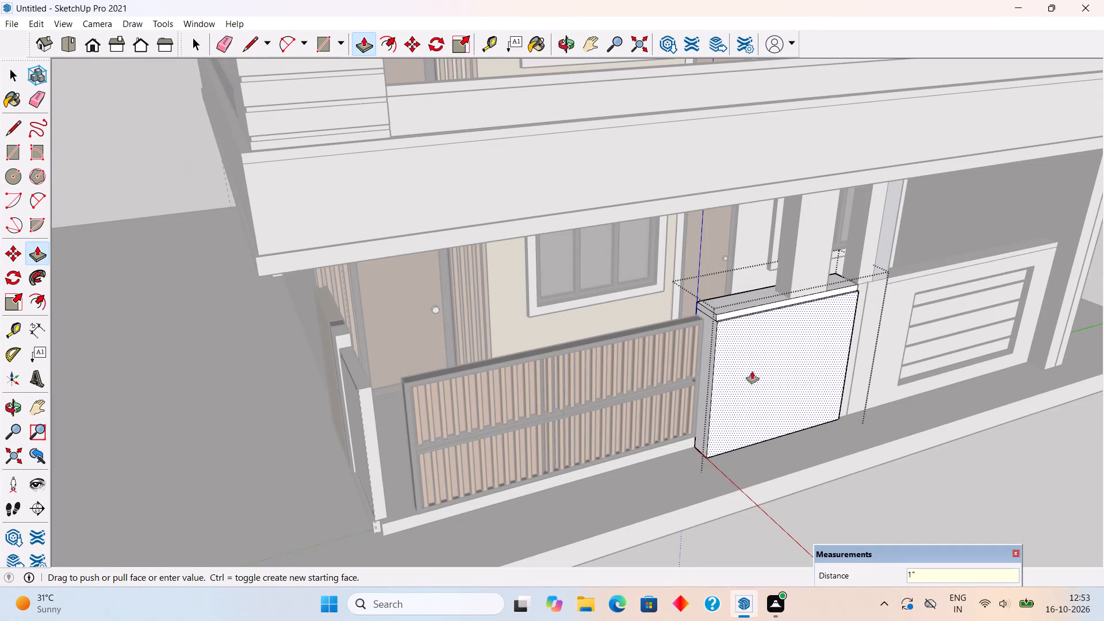
double_click(735, 310)
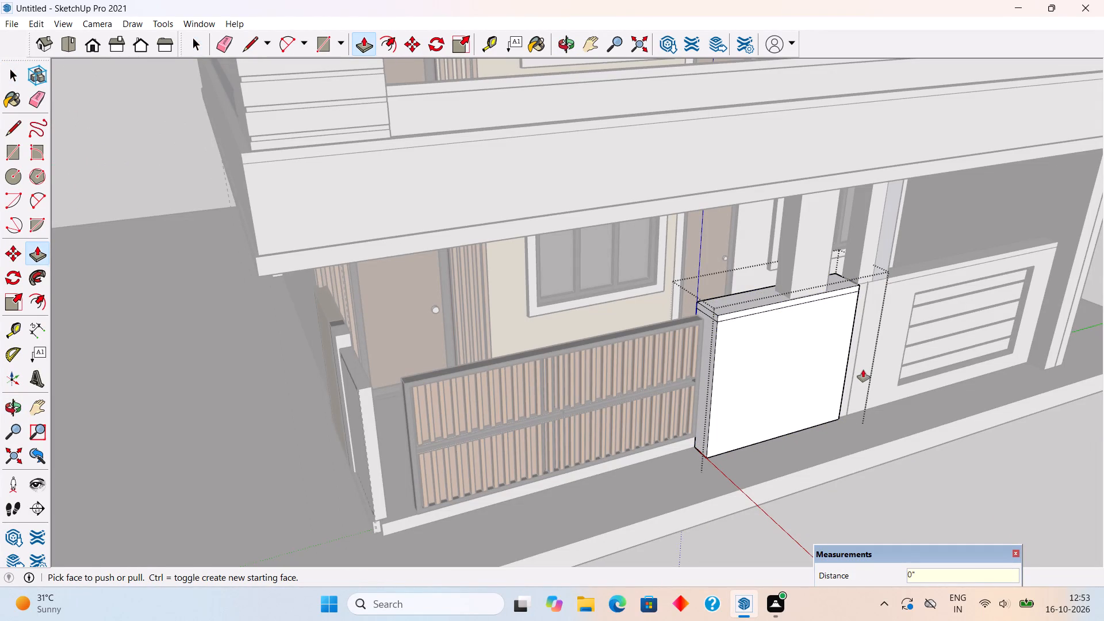
key("space")
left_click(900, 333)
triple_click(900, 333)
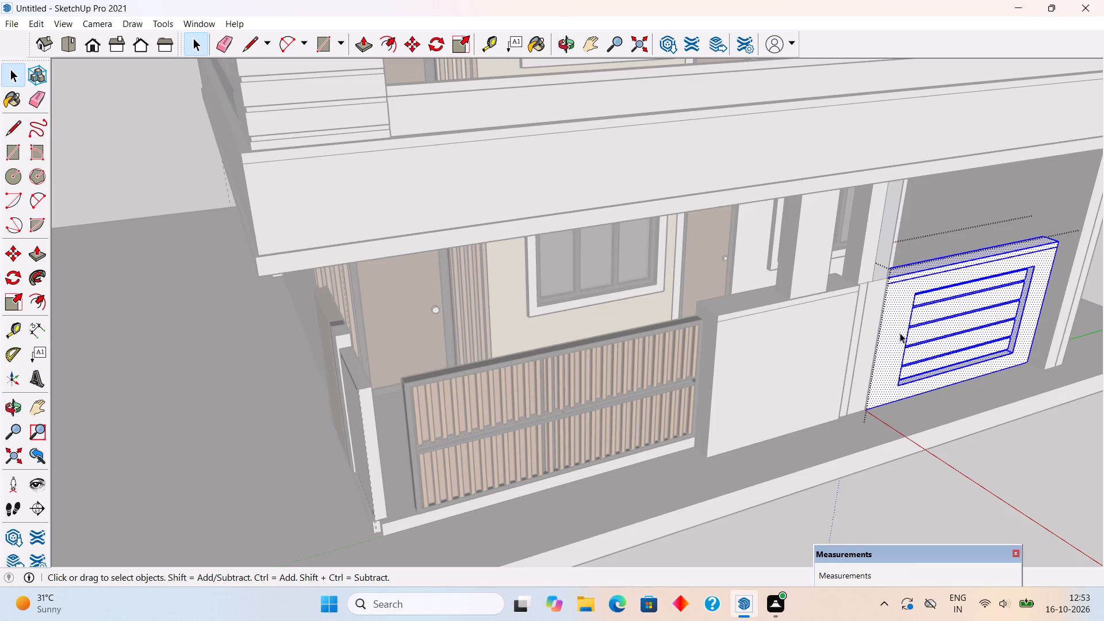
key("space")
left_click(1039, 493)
Examine the whole building from the street front, the gate corner and the side elevation.
scroll(1026, 481, "down", 6)
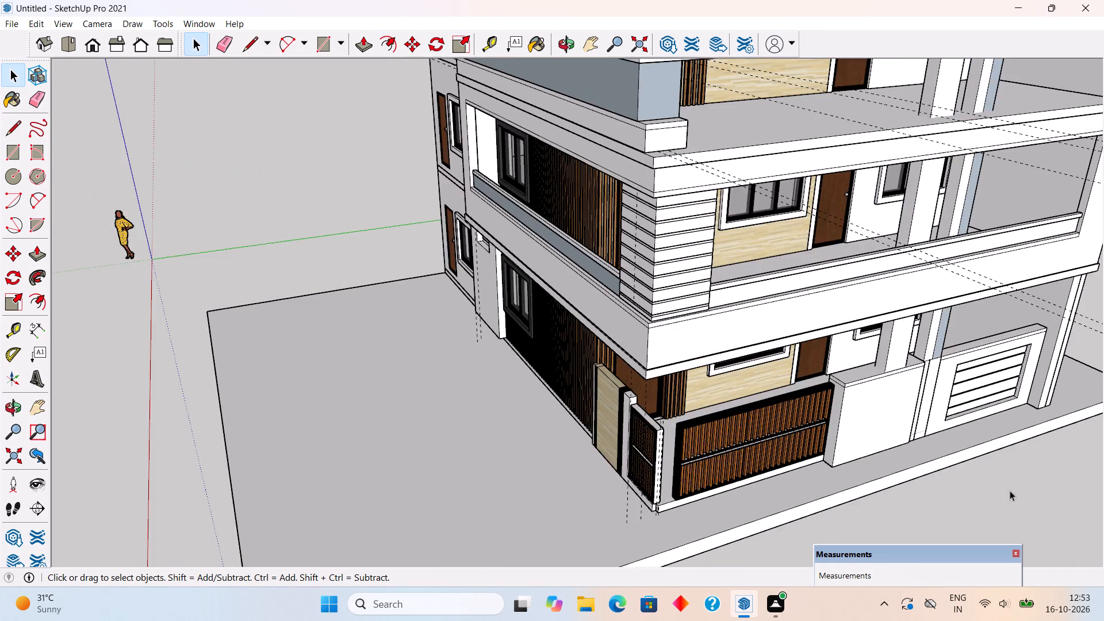
middle_click_drag(957, 489, 880, 371)
scroll(880, 371, "down", 2)
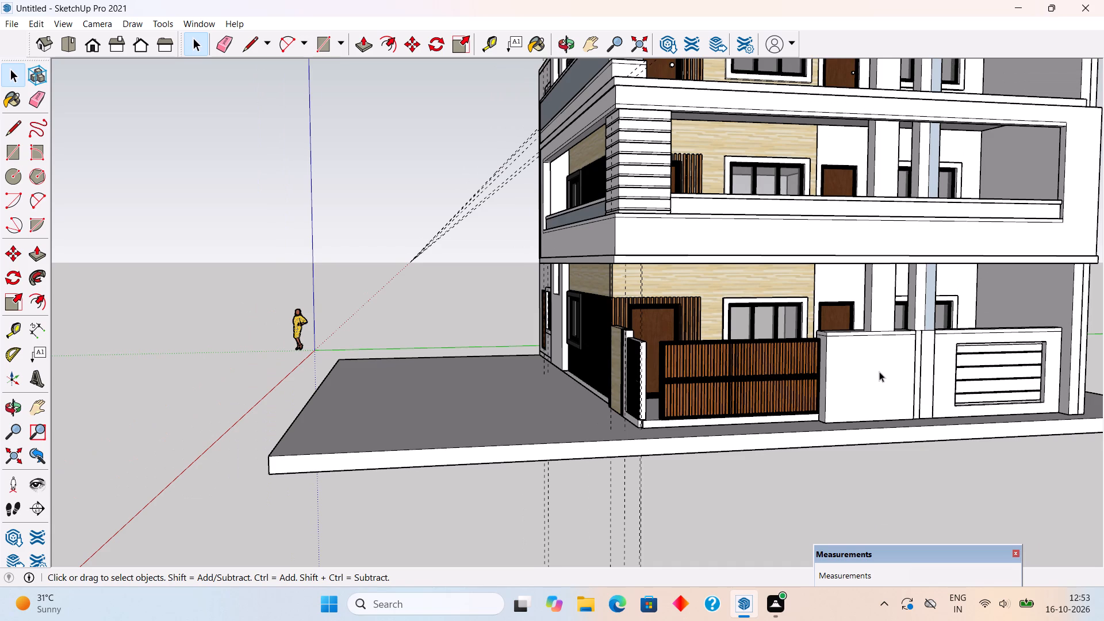
scroll(746, 429, "down", 3)
middle_click_drag(827, 381, 1088, 446)
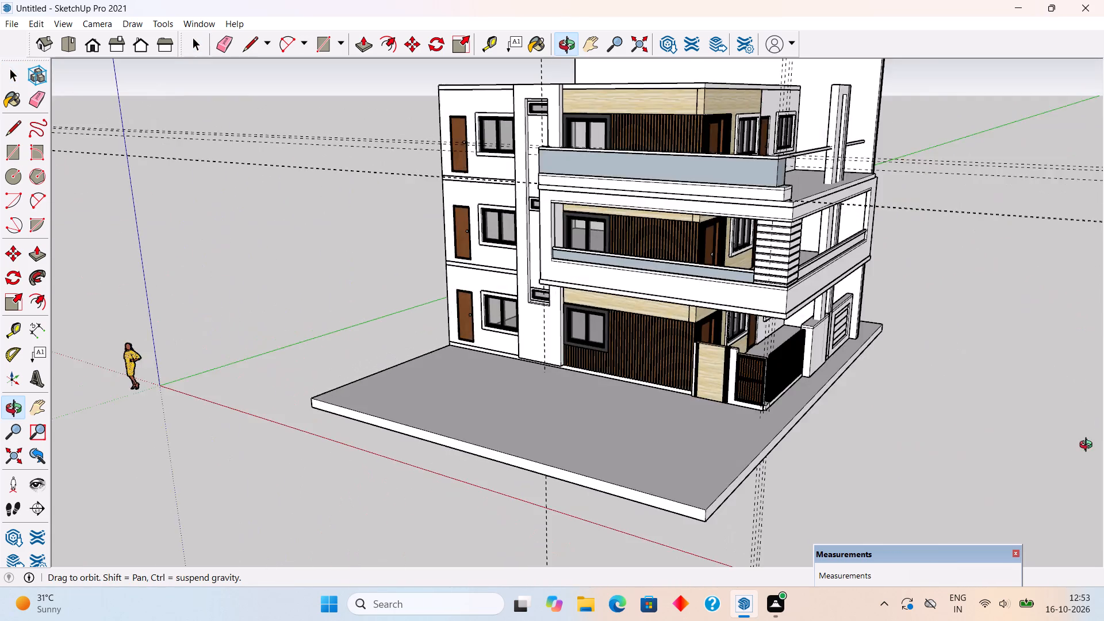
middle_click_drag(1088, 446, 956, 406)
scroll(793, 405, "up", 2)
scroll(793, 405, "down", 2)
scroll(622, 393, "down", 3)
middle_click_drag(561, 382, 274, 424)
Push/Pull the end face of the top-terrace parapet at the slatted-pillar corner about 30' 5 3/8" along the front to the side wall.
scroll(565, 289, "up", 1)
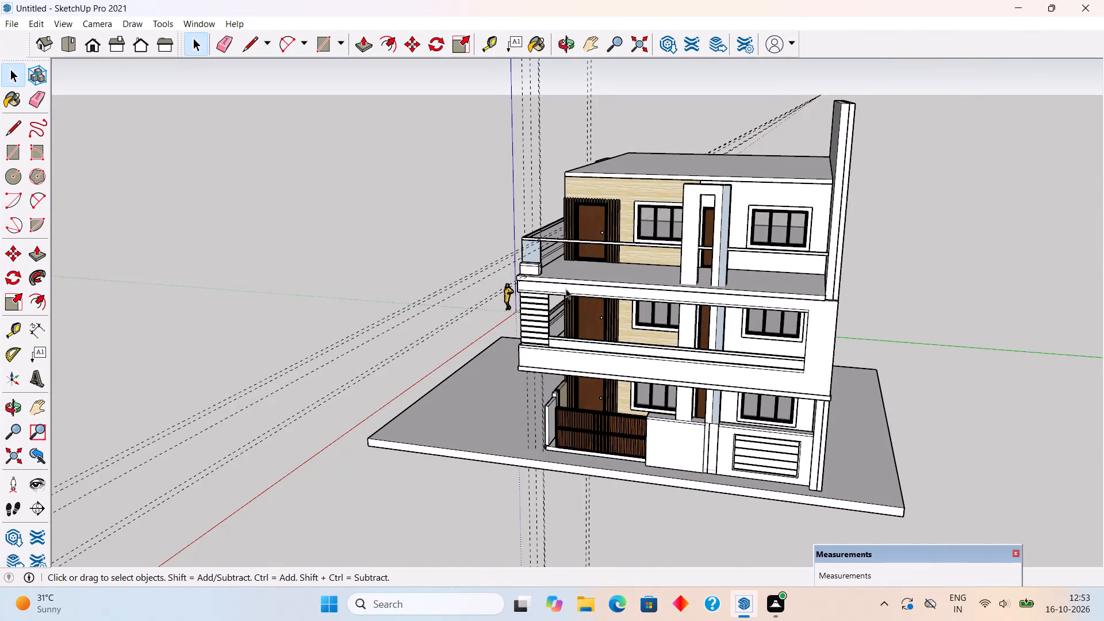
scroll(566, 289, "up", 3)
scroll(913, 249, "up", 5)
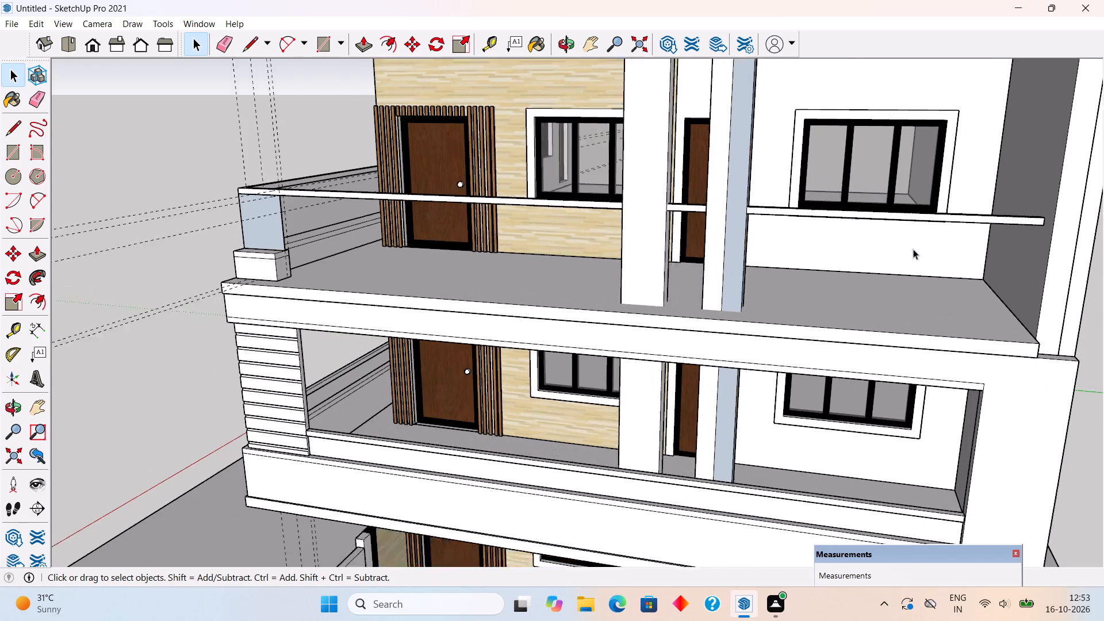
scroll(913, 249, "up", 1)
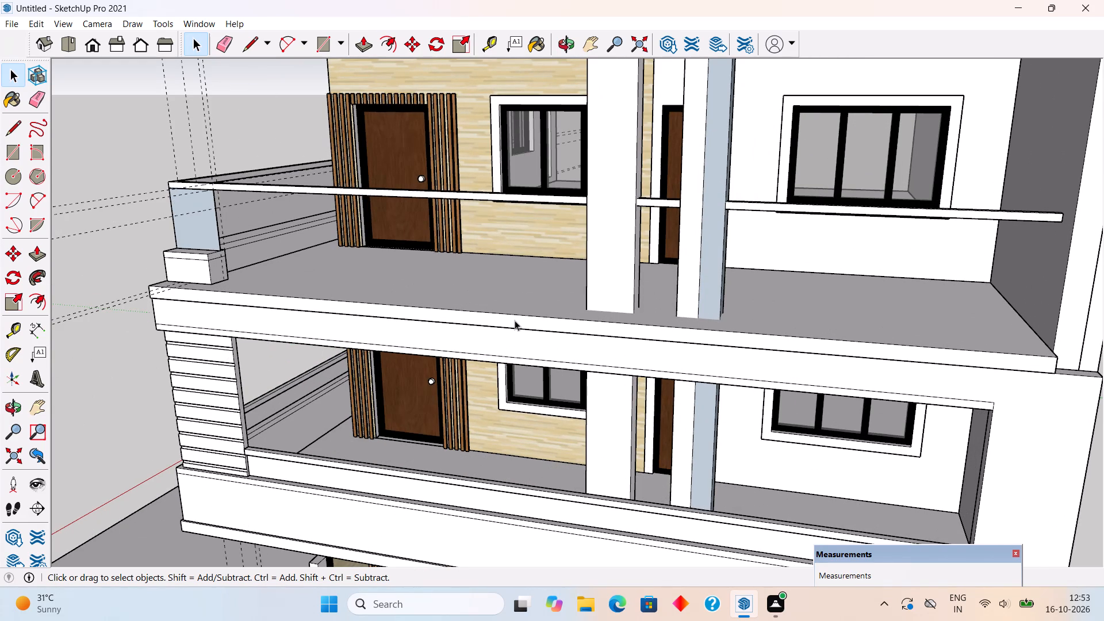
scroll(189, 238, "up", 5)
triple_click(228, 288)
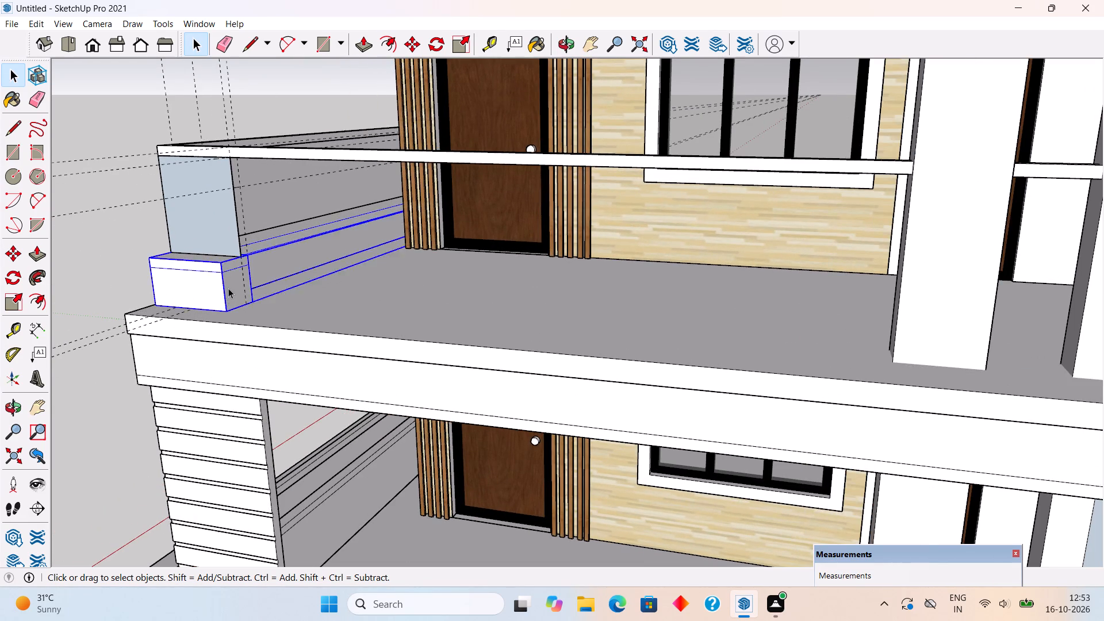
key("p")
left_click(233, 286)
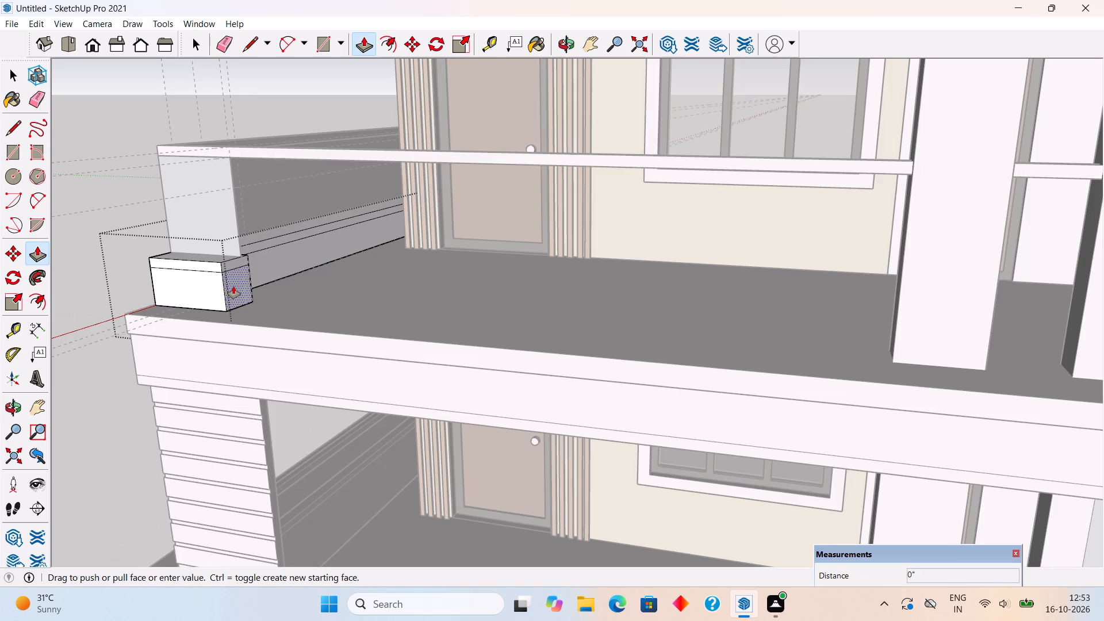
scroll(390, 305, "down", 12)
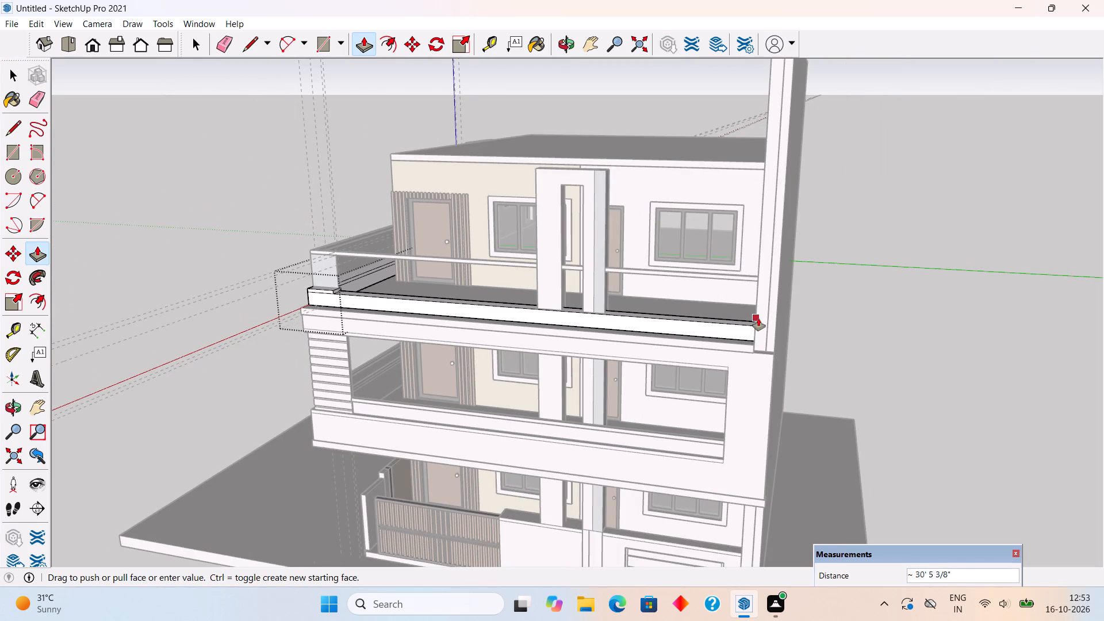
left_click(758, 319)
Push/Pull the parapet's coping end face about 30' 4 15/16" along the terrace front to the side wall and leave the group.
scroll(397, 260, "up", 4)
scroll(314, 304, "up", 4)
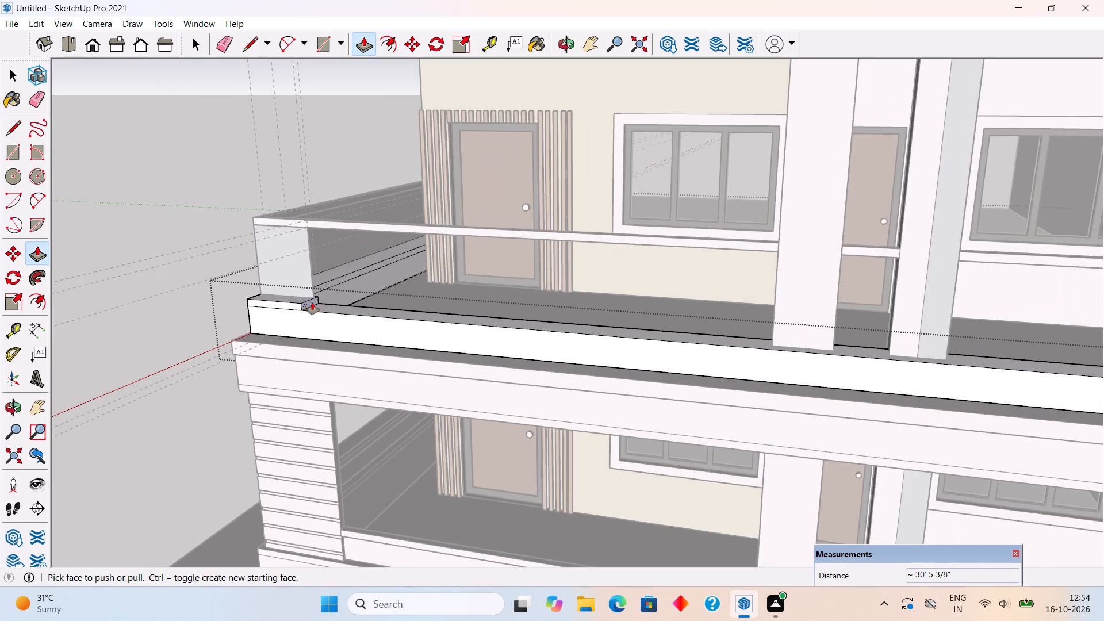
left_click(312, 302)
scroll(484, 332, "down", 11)
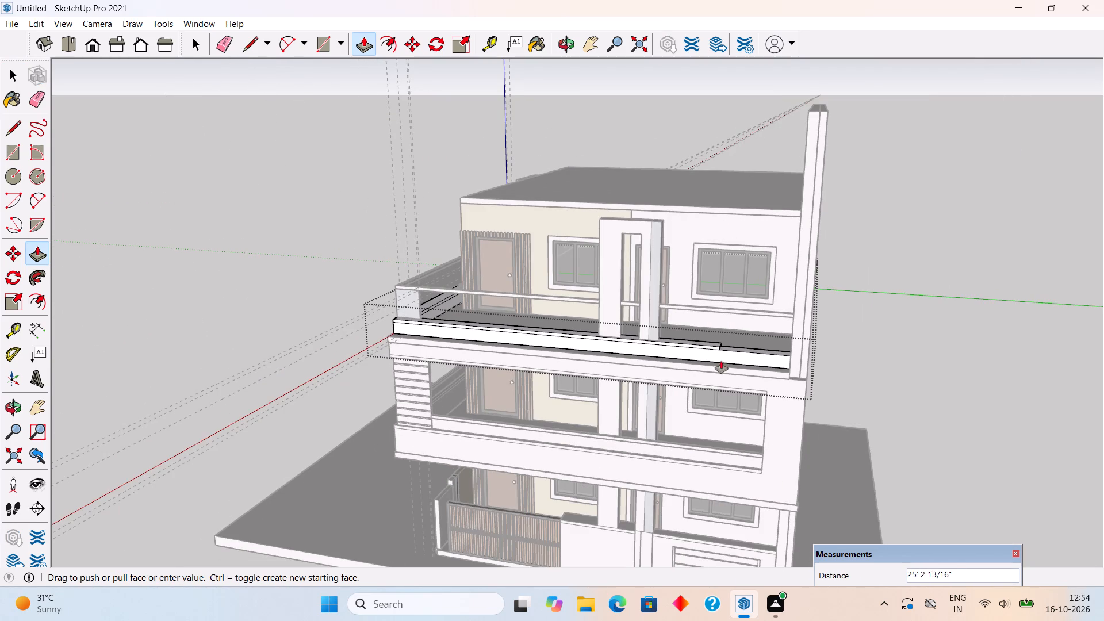
left_click(791, 354)
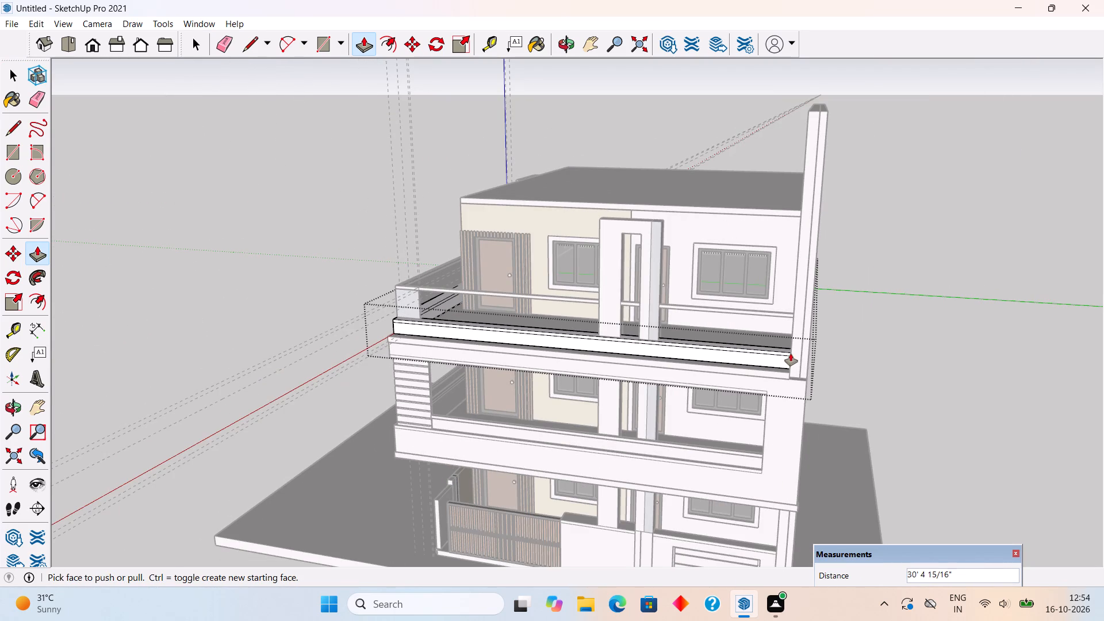
key("space")
left_click(941, 356)
Examine the terrace's corner glass panel and its junction with the railing and parapet, opening the glass group for inspection.
middle_click_drag(495, 394, 691, 424)
scroll(505, 315, "up", 1)
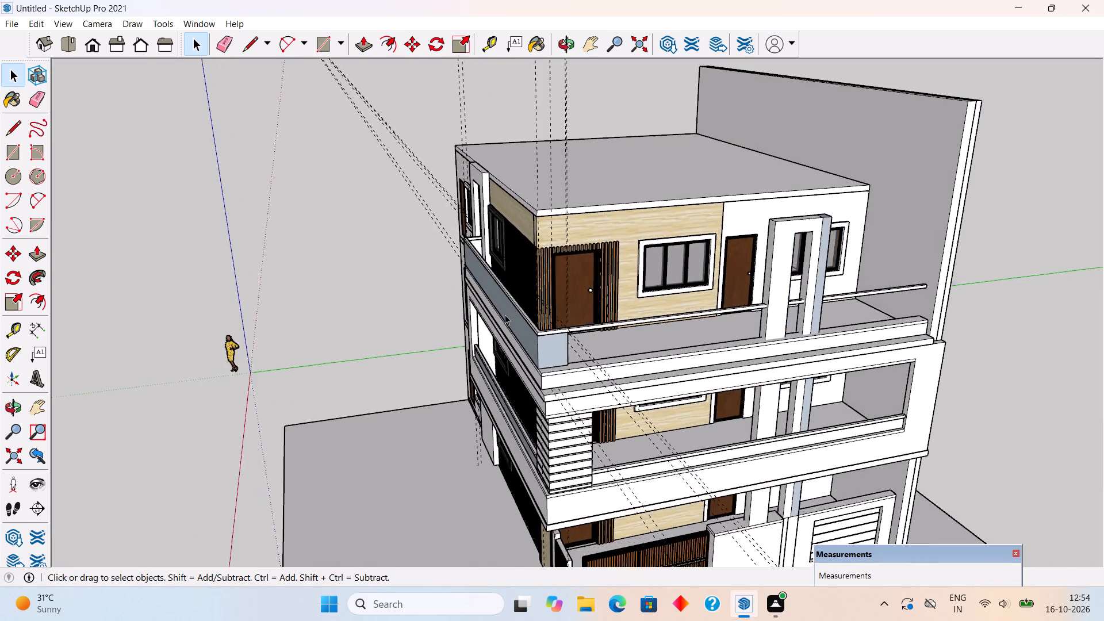
scroll(505, 315, "up", 11)
middle_click_drag(613, 357, 470, 329)
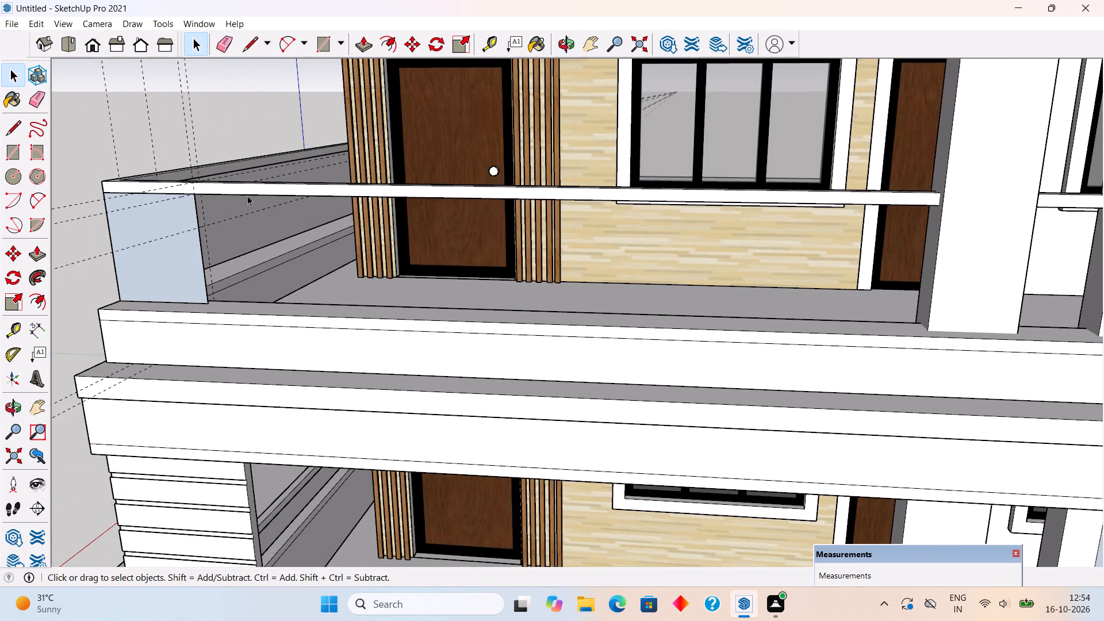
scroll(237, 187, "up", 3)
middle_click_drag(228, 207, 352, 200)
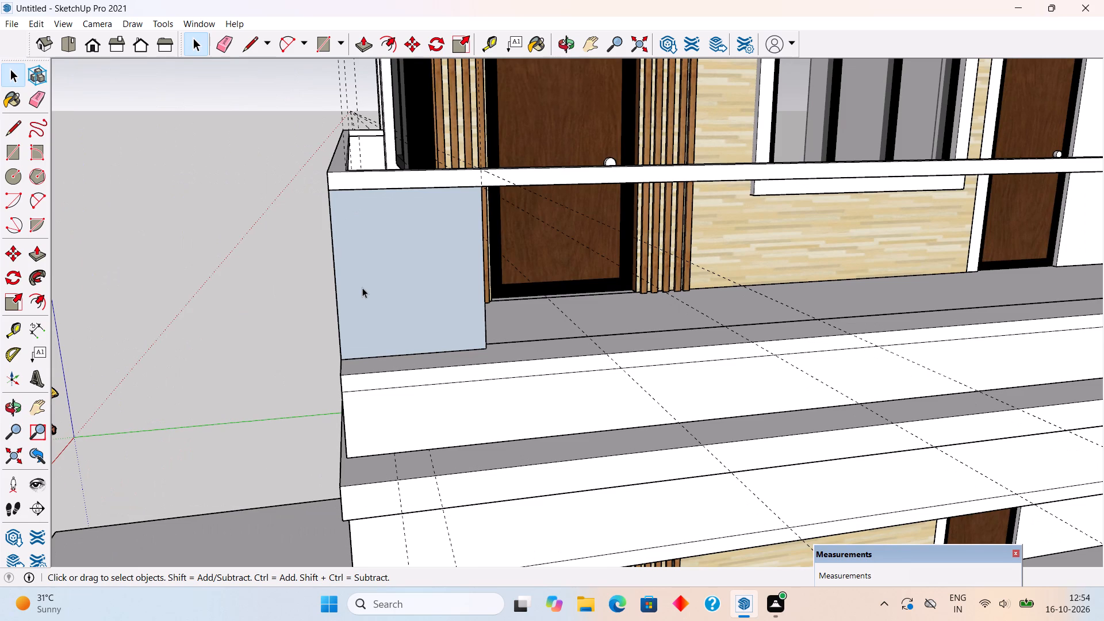
left_click(434, 282)
triple_click(434, 282)
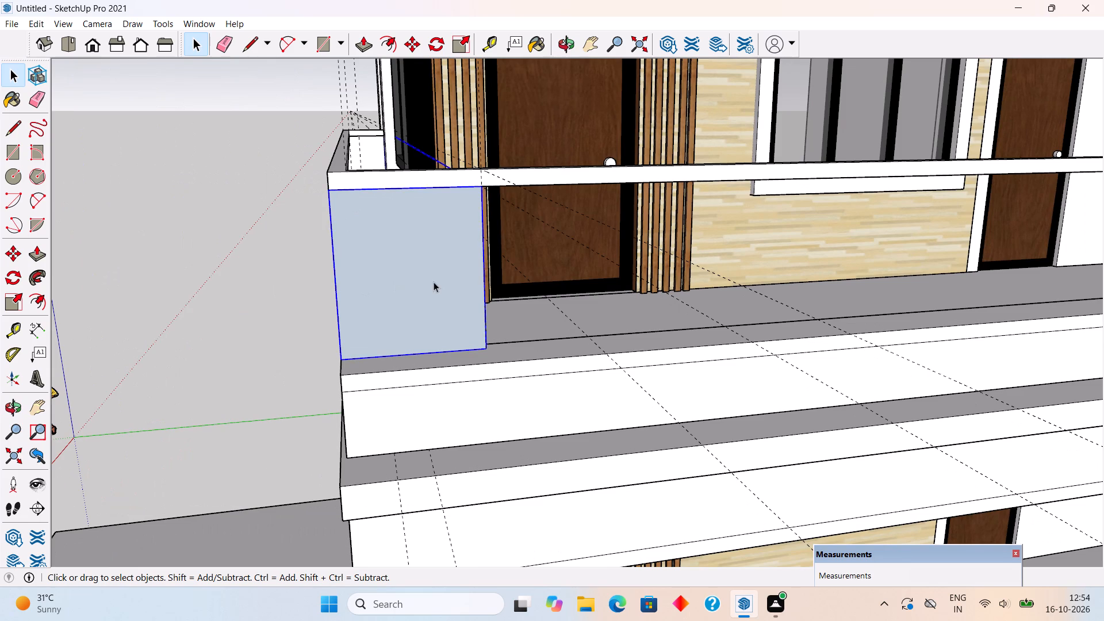
triple_click(434, 282)
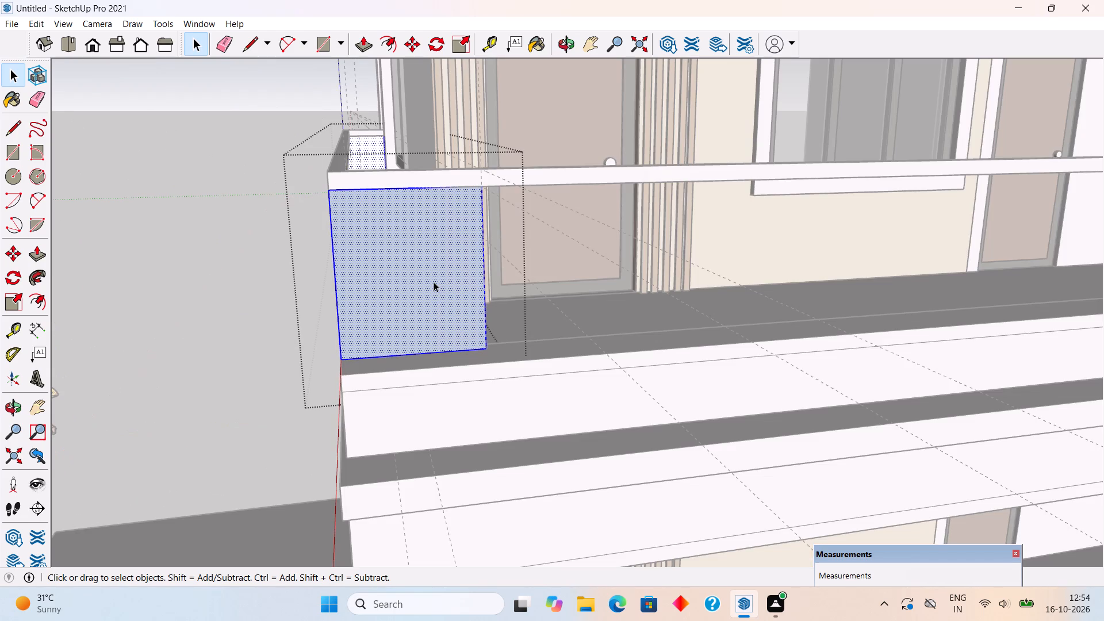
left_click(97, 141)
scroll(469, 221, "up", 5)
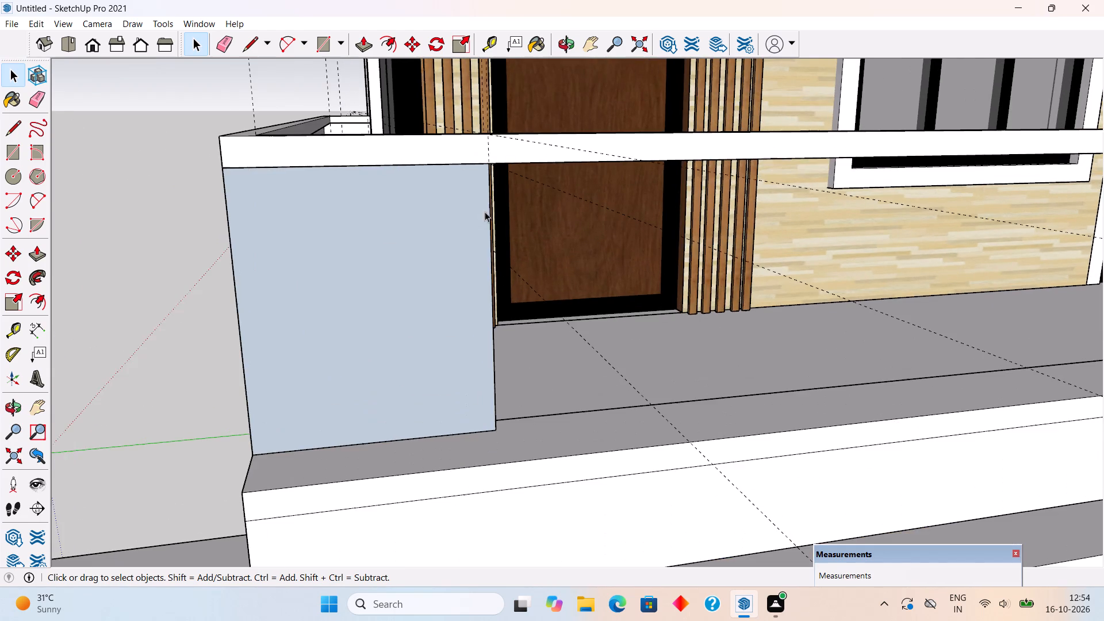
middle_click_drag(499, 169, 442, 193)
scroll(442, 193, "down", 2)
scroll(254, 305, "up", 4)
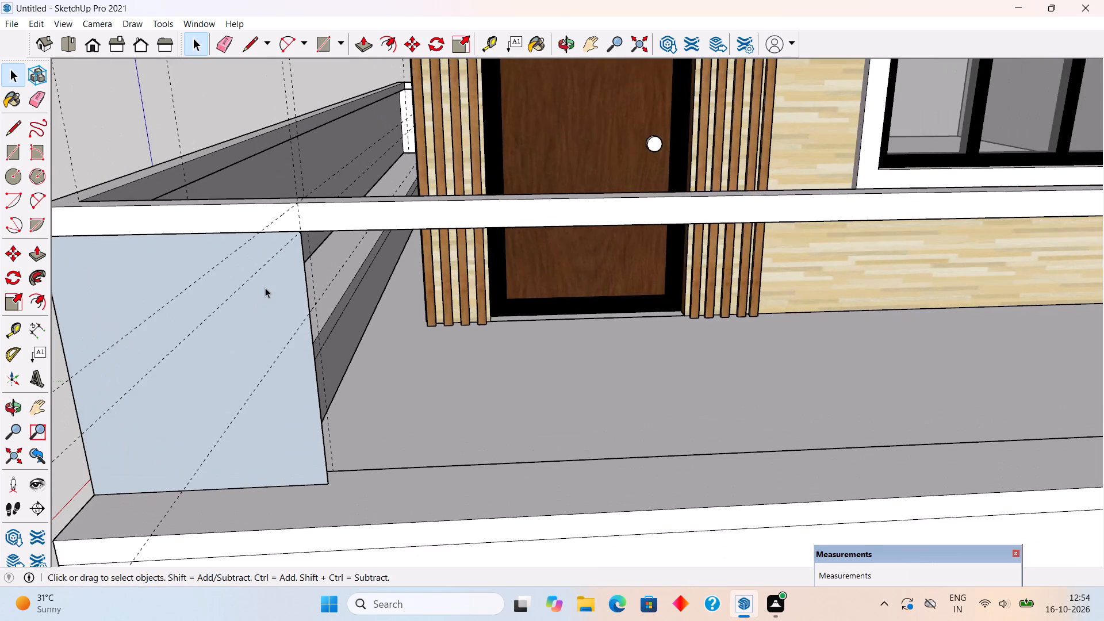
scroll(265, 287, "down", 4)
Unhide all hidden geometry in the model.
left_click(31, 26)
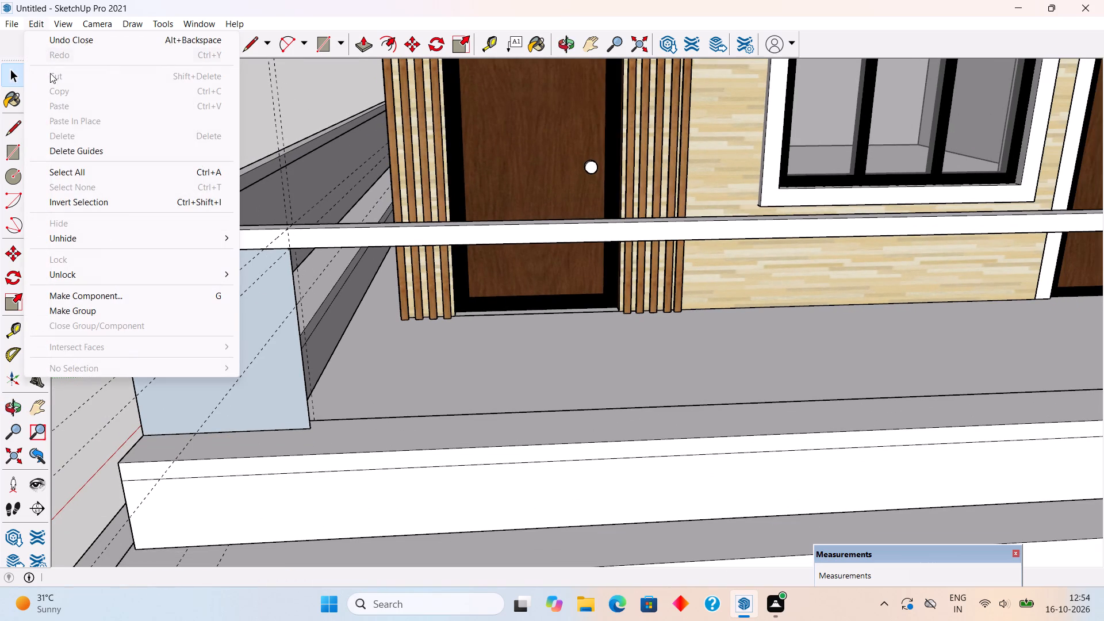
left_click(115, 239)
left_click(247, 264)
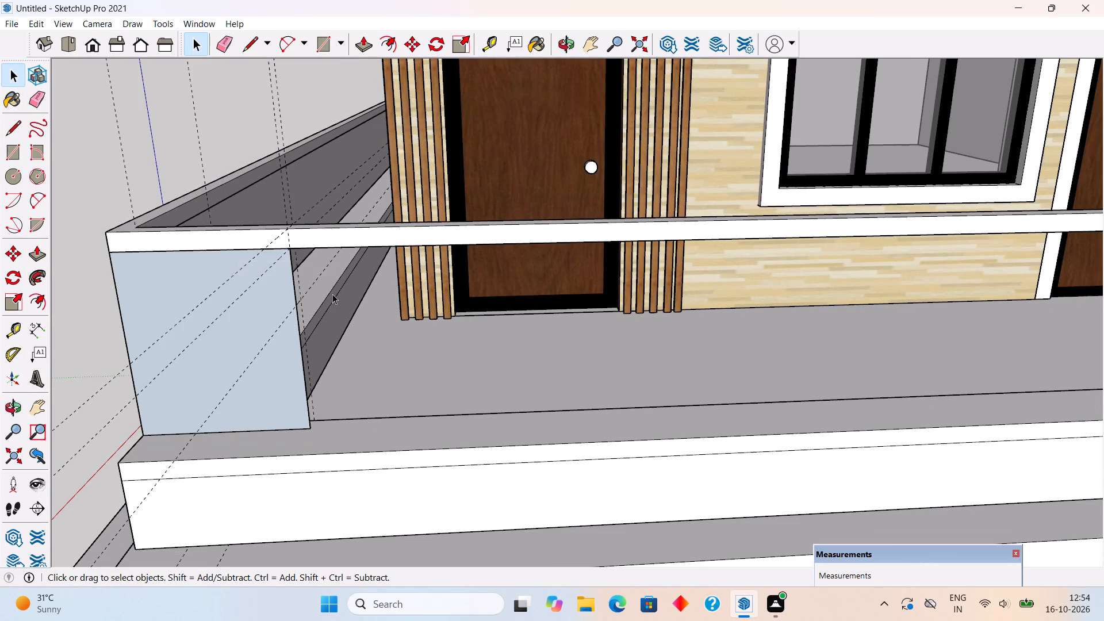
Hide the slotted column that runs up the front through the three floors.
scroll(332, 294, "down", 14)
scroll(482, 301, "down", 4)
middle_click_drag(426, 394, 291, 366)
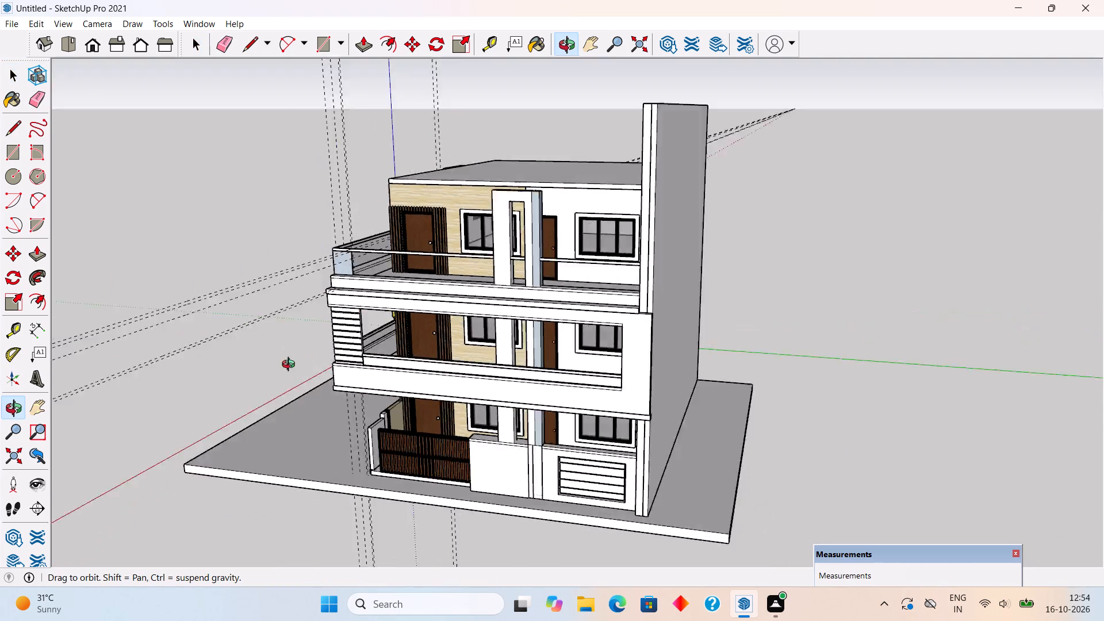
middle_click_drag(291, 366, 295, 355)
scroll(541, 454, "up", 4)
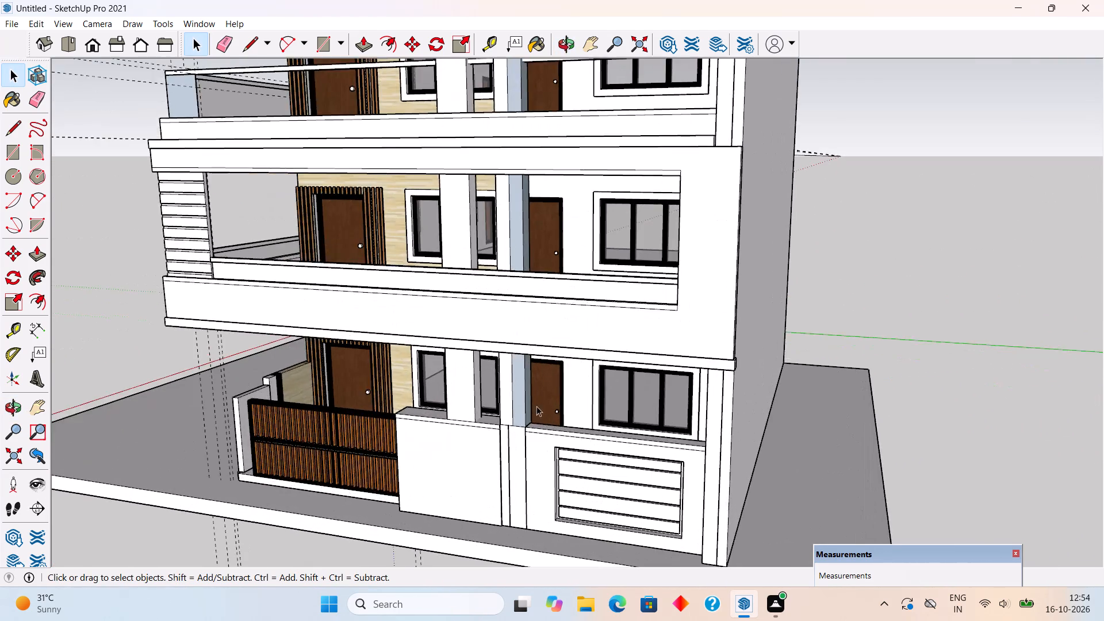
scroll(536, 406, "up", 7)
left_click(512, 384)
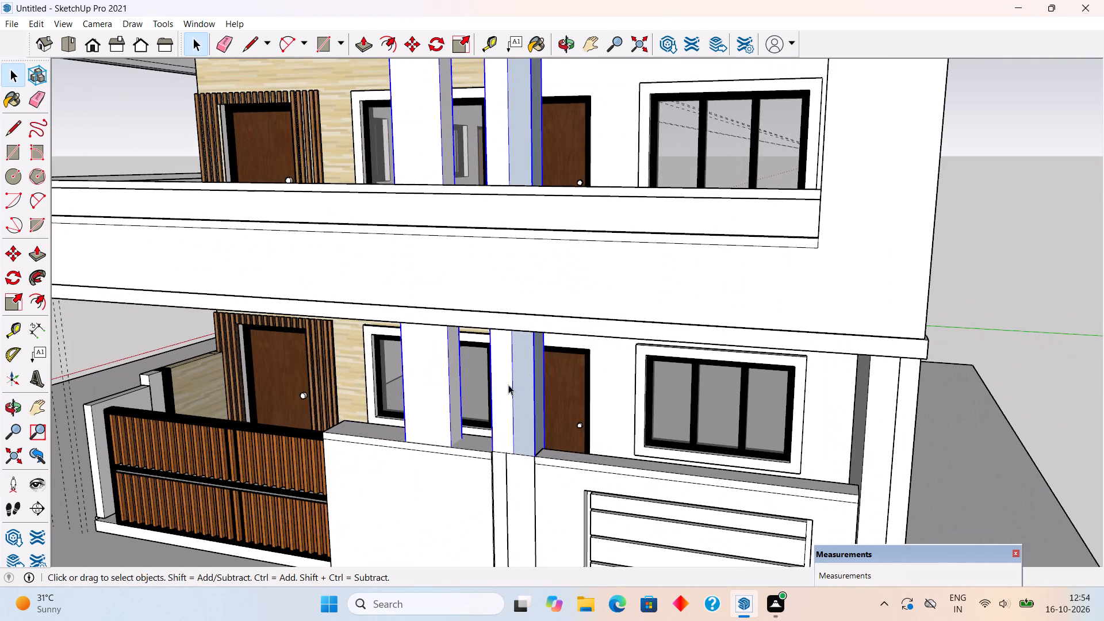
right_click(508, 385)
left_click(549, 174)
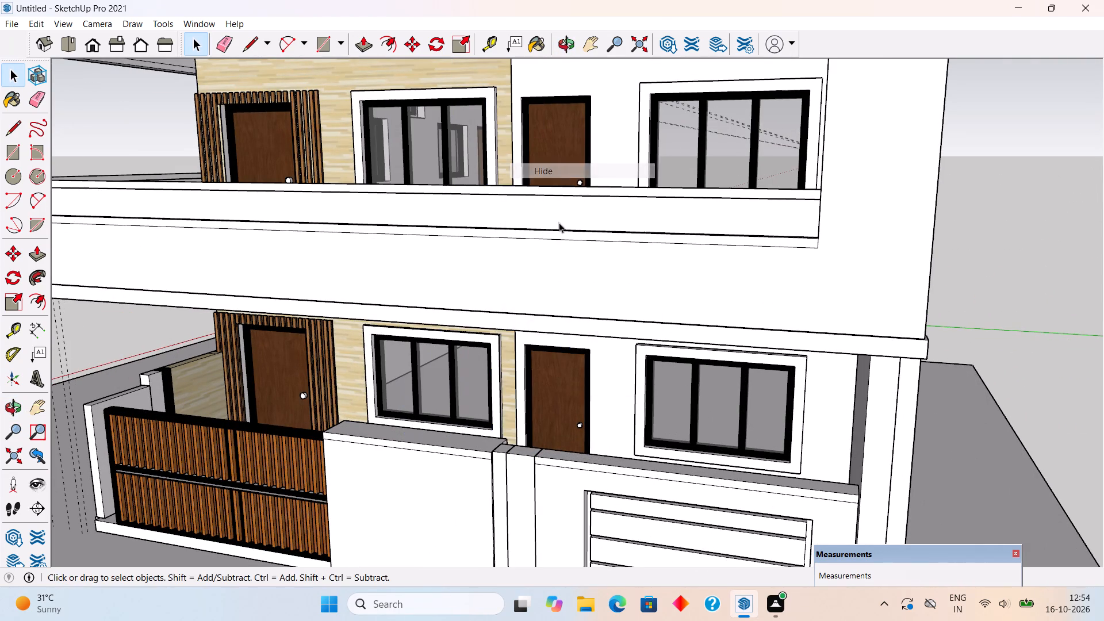
Examine the ground-floor boundary walls from behind and the terrace parapet and railing from the front without the column.
middle_click_drag(497, 388, 607, 370)
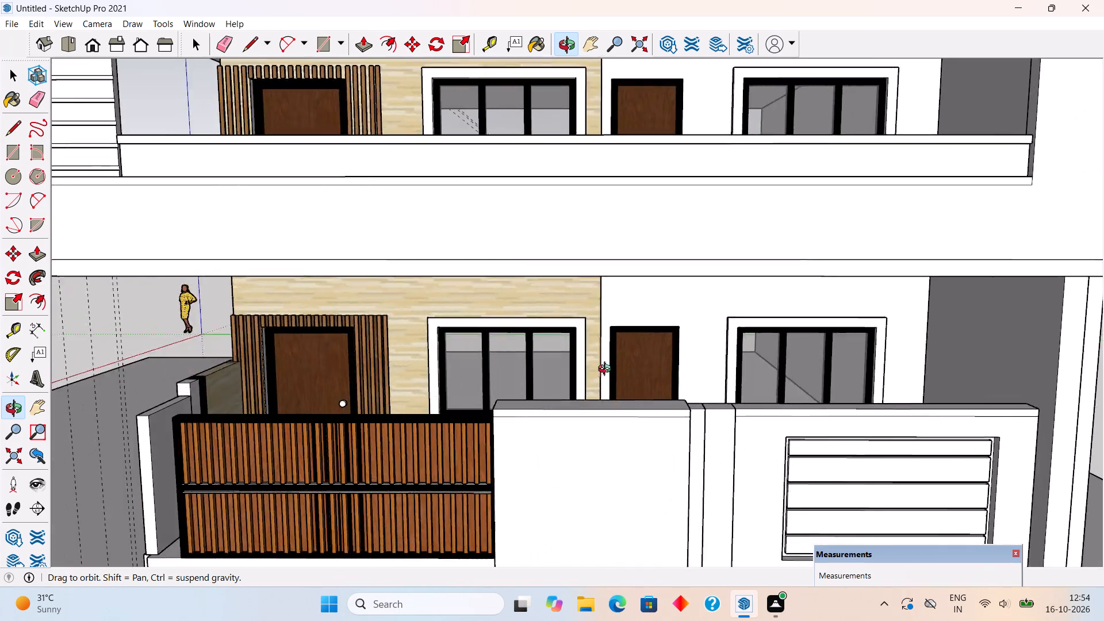
middle_click_drag(607, 370, 1072, 388)
scroll(917, 351, "up", 13)
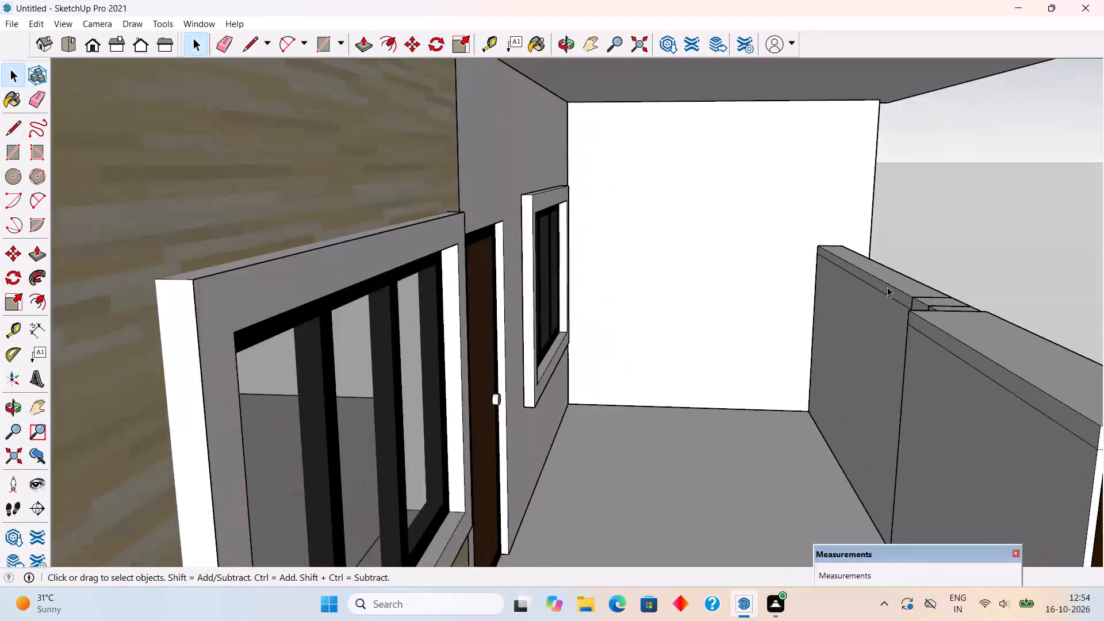
scroll(887, 287, "up", 4)
middle_click_drag(921, 398, 1023, 377)
scroll(1015, 377, "down", 4)
left_click(21, 454)
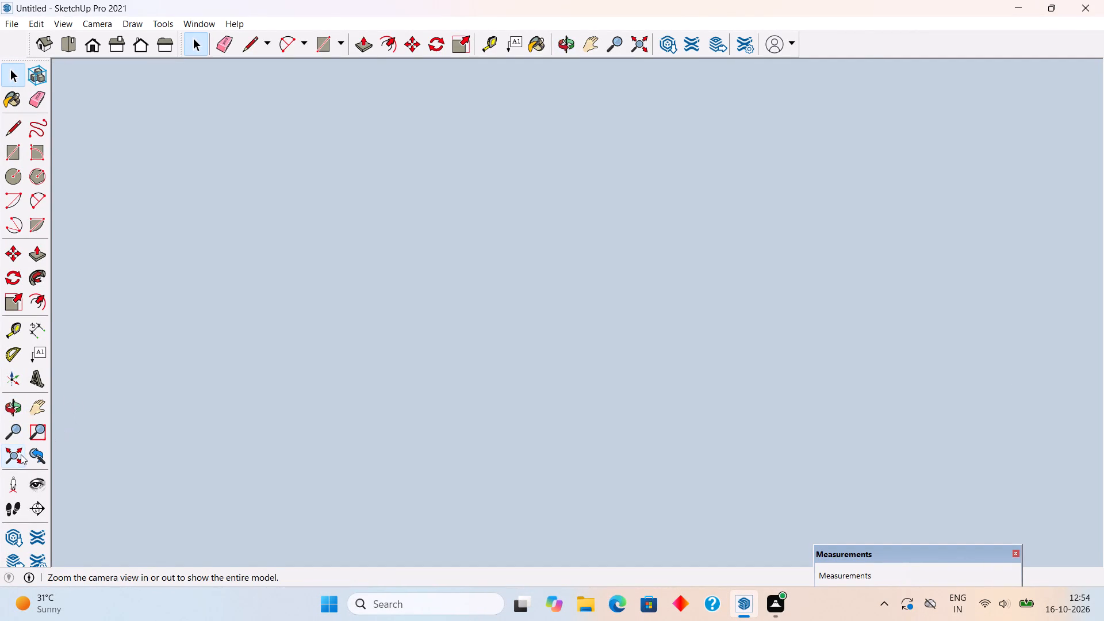
scroll(473, 367, "down", 1)
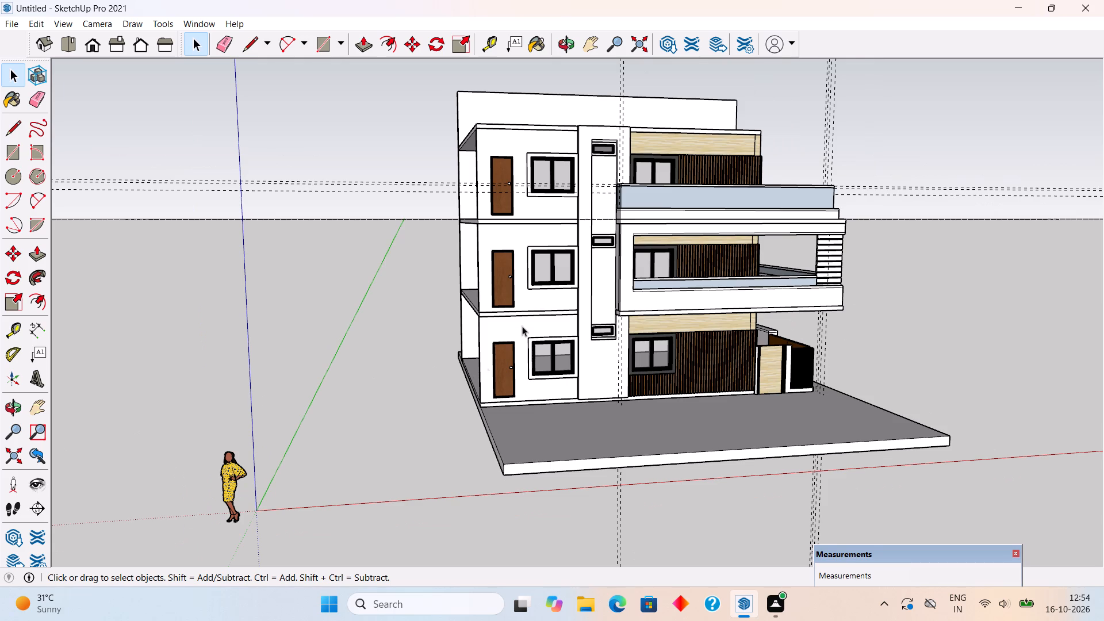
scroll(522, 320, "up", 2)
scroll(632, 252, "down", 3)
middle_click_drag(809, 262, 143, 374)
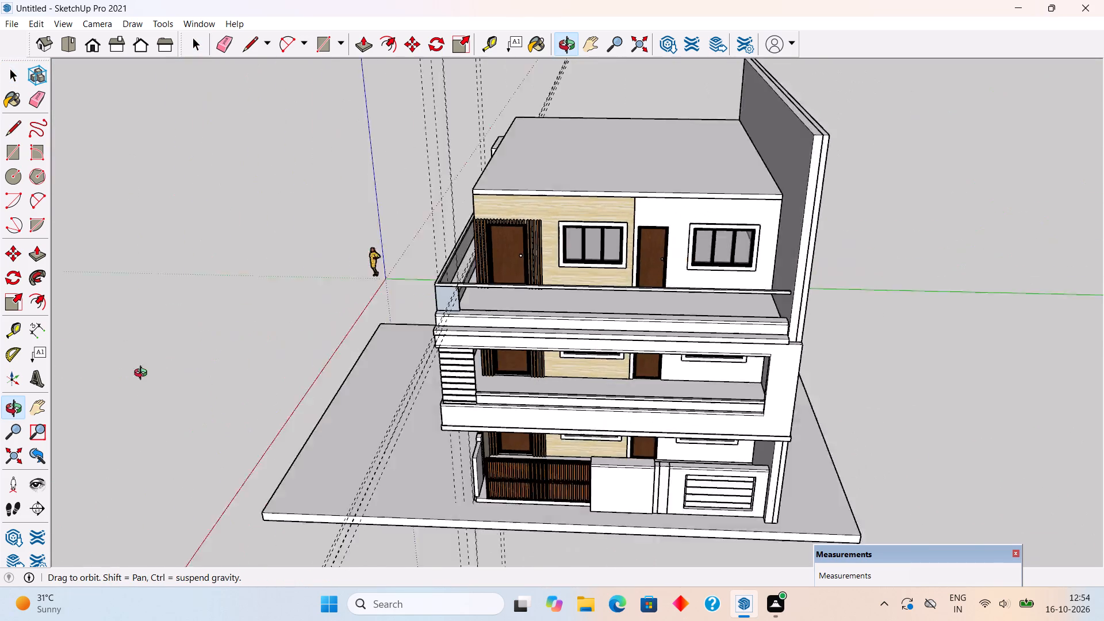
middle_click_drag(143, 374, 116, 374)
scroll(385, 336, "up", 4)
scroll(434, 300, "up", 2)
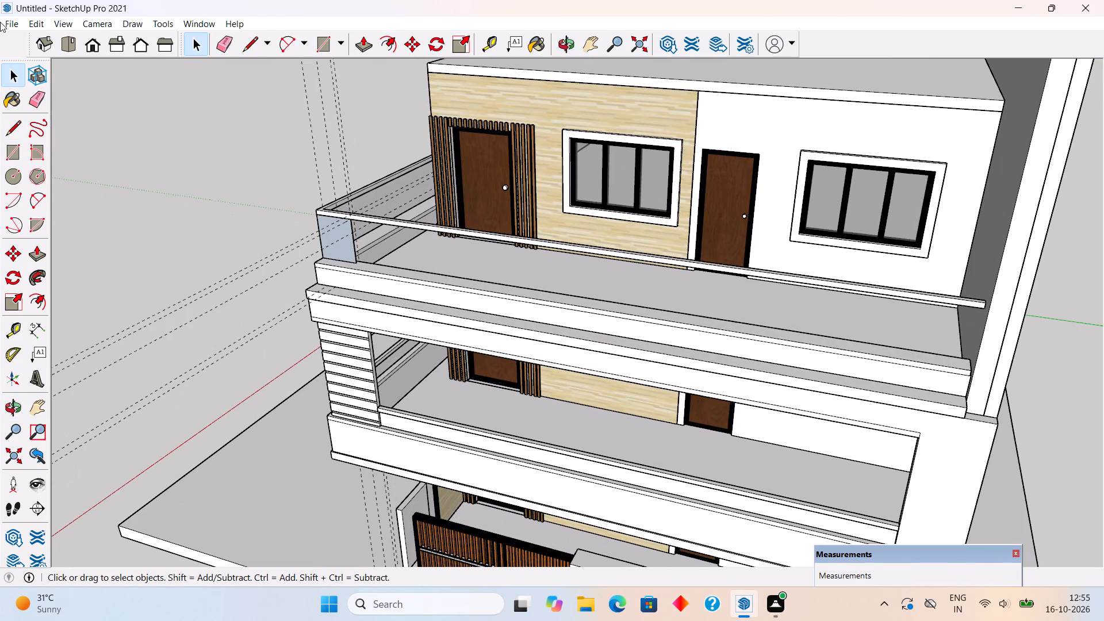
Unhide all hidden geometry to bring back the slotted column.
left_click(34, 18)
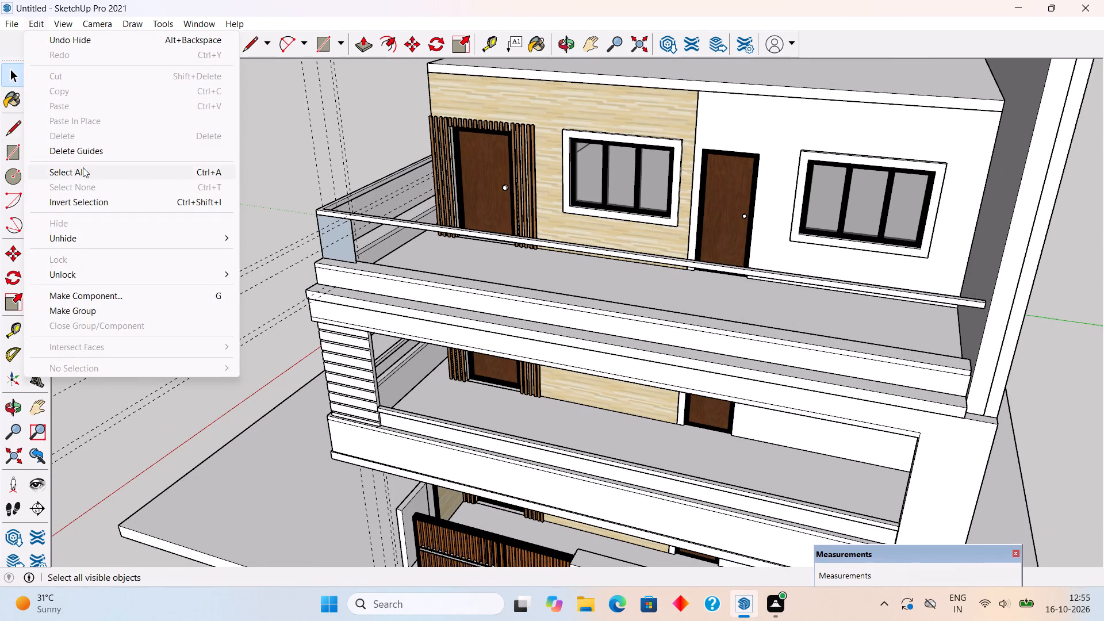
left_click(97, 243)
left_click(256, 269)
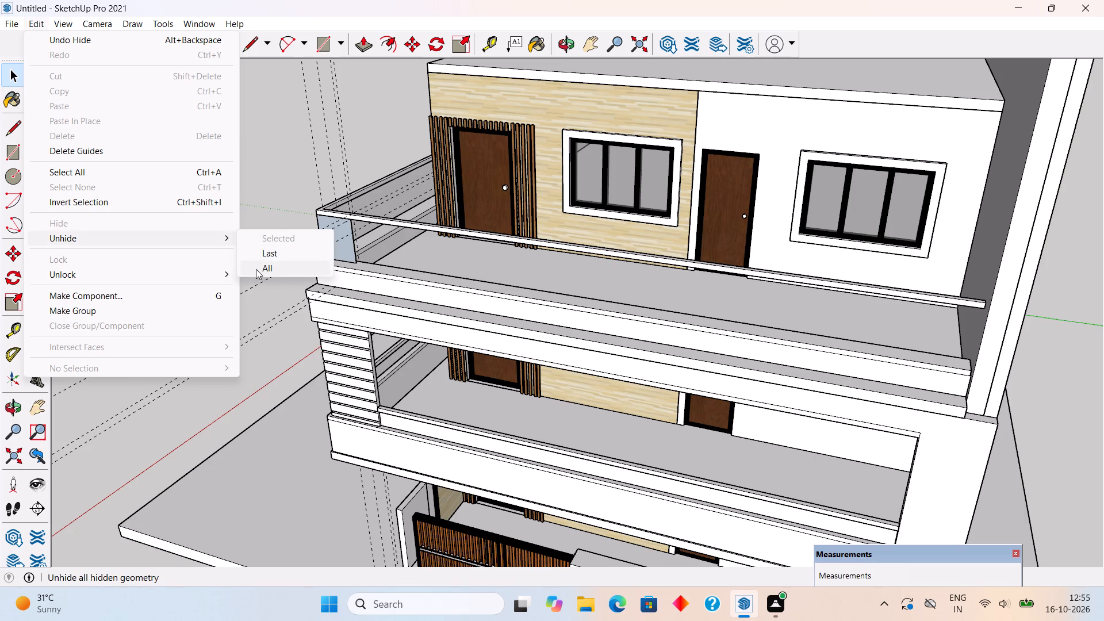
Examine the building's street front and gate corner from above, including the extended terrace parapet and the slotted column.
scroll(402, 287, "down", 9)
middle_click_drag(423, 390, 499, 398)
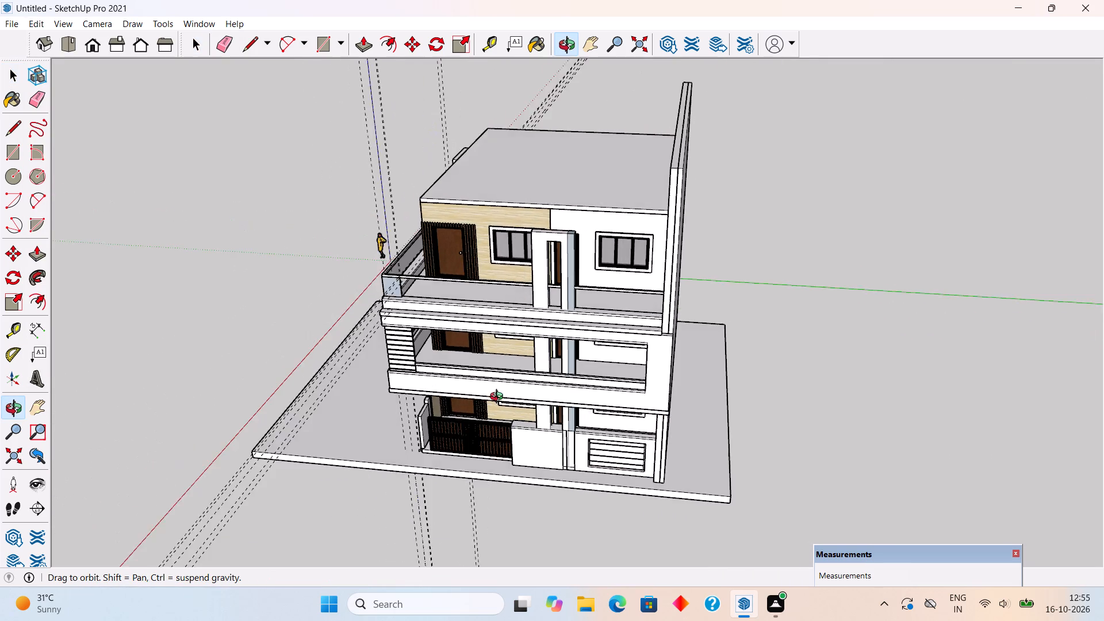
middle_click_drag(499, 398, 526, 378)
scroll(455, 449, "up", 5)
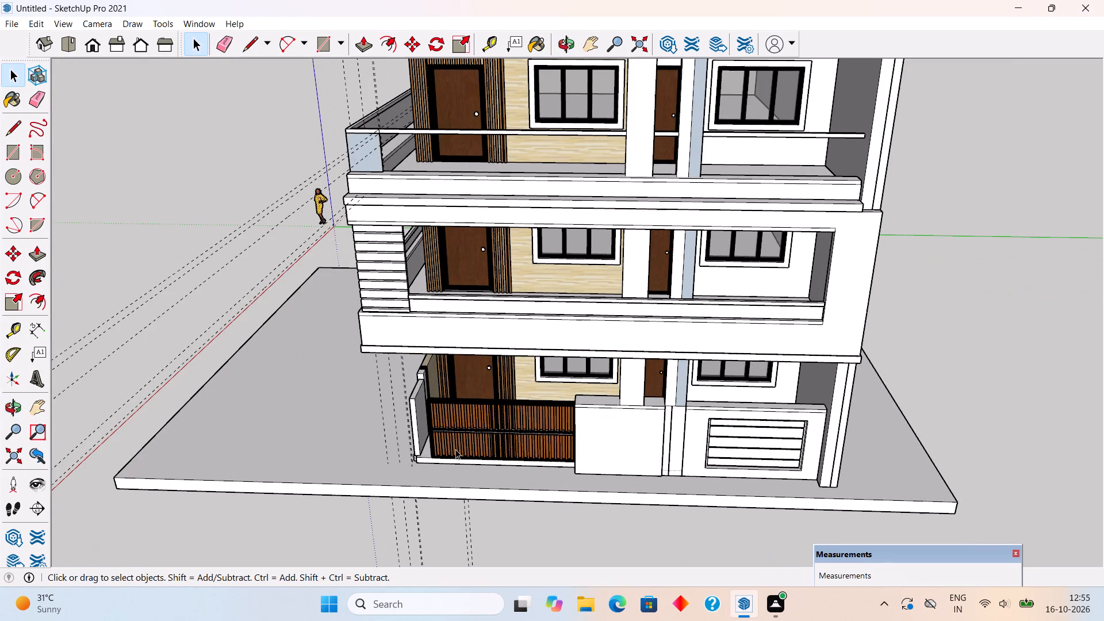
middle_click_drag(471, 463, 632, 553)
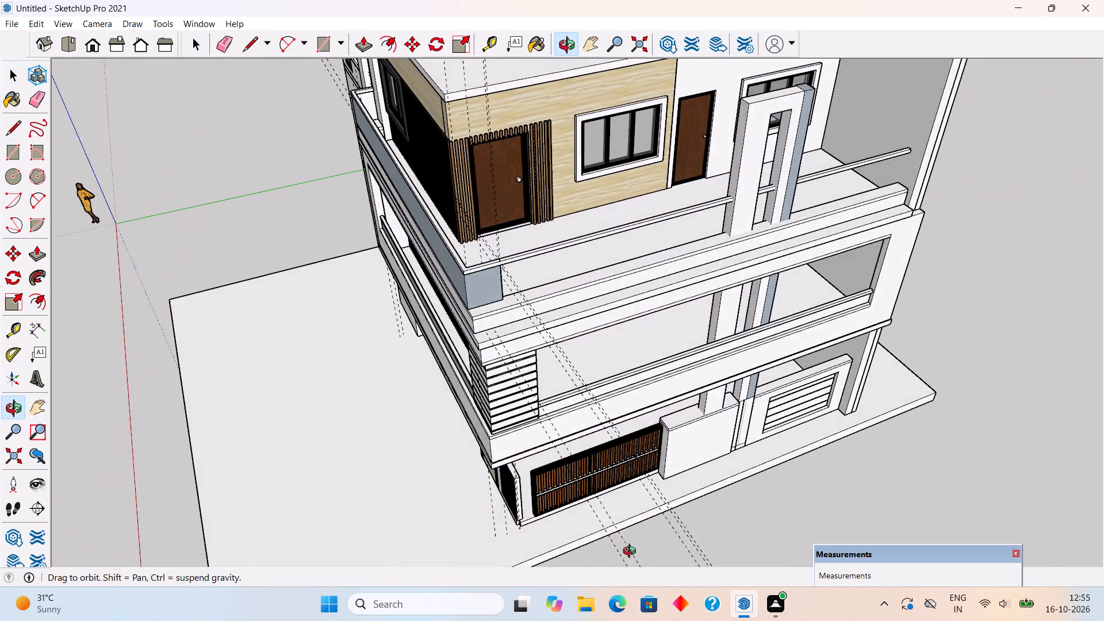
middle_click_drag(632, 553, 489, 522)
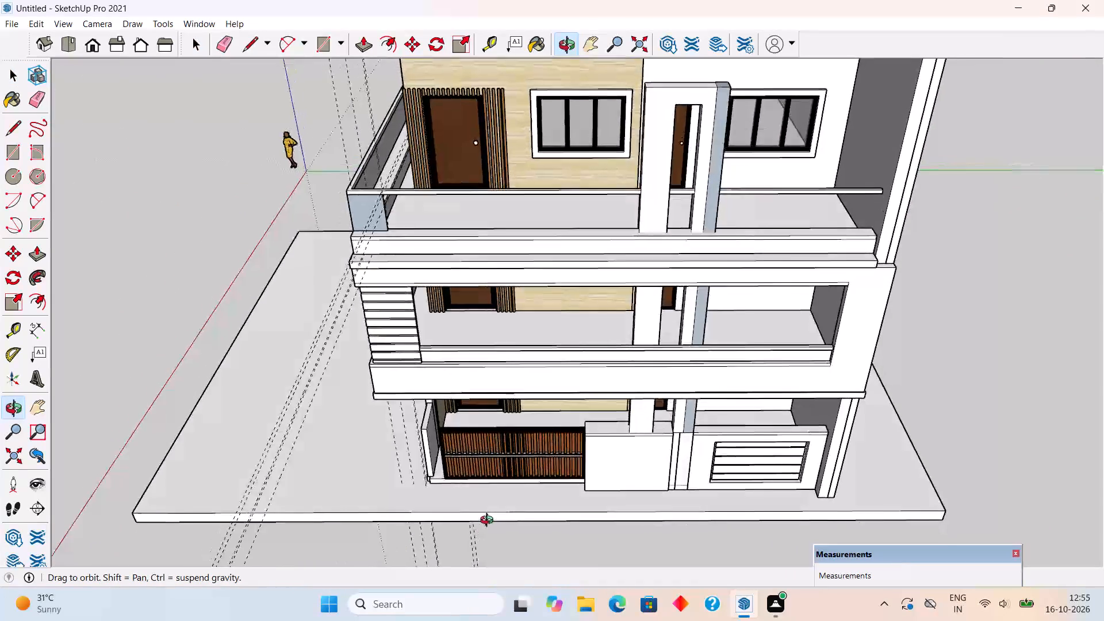
middle_click_drag(489, 522, 588, 498)
scroll(585, 499, "down", 1)
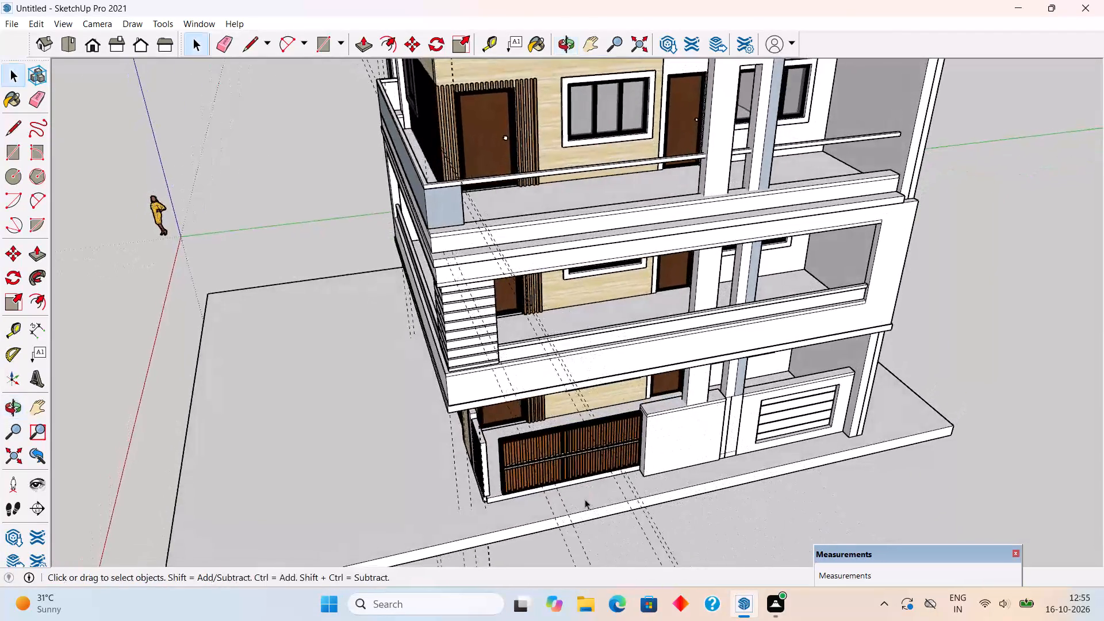
Unhide all hidden geometry in the model.
scroll(585, 499, "down", 2)
left_click(34, 20)
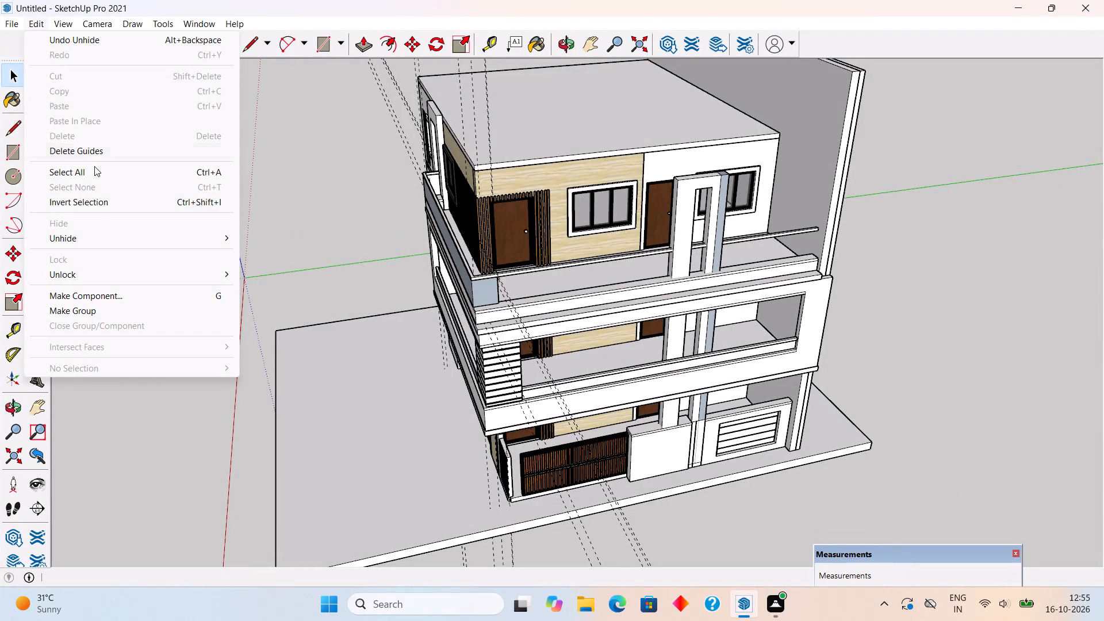
left_click(109, 233)
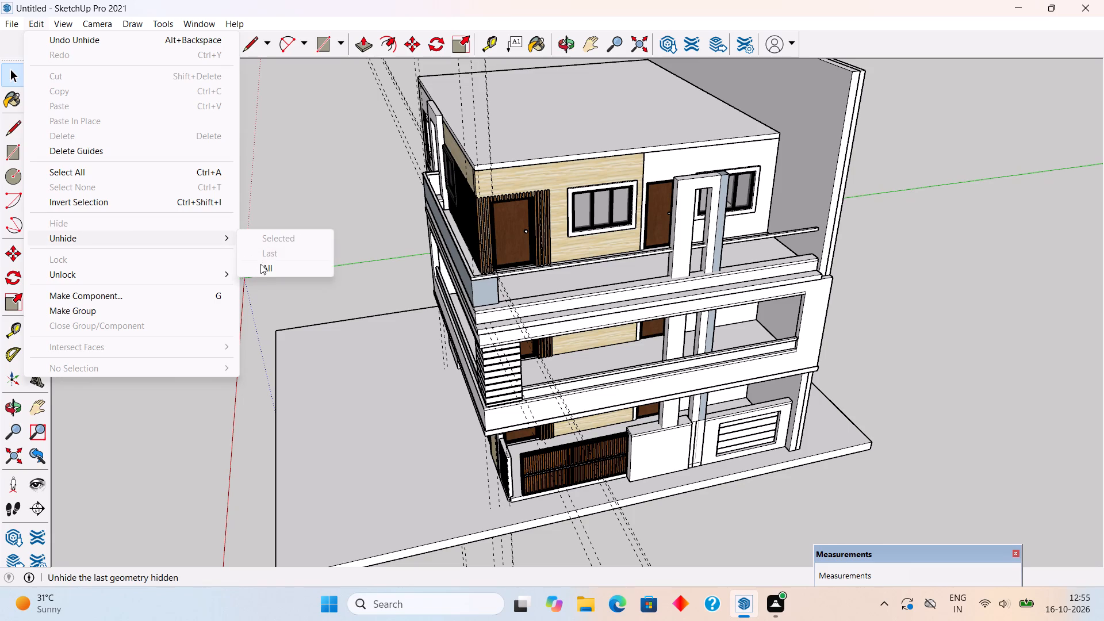
left_click(260, 267)
left_click(260, 267)
Examine the building's front from above and the ground-floor gate corner up close, down to the base kerb.
scroll(260, 267, "down", 4)
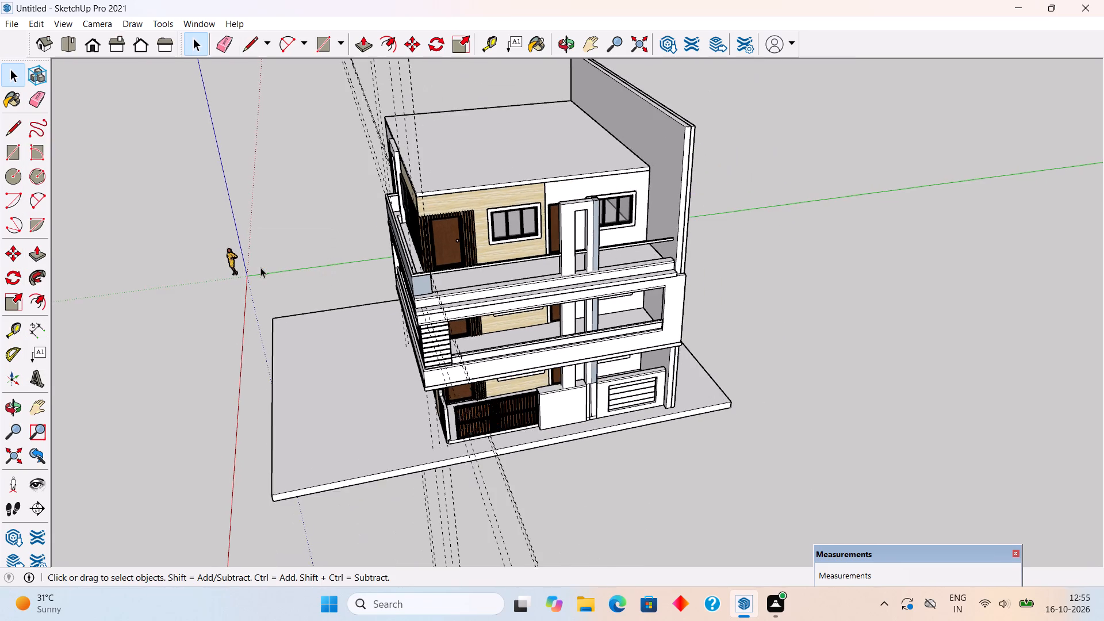
scroll(432, 278, "up", 4)
scroll(457, 323, "up", 1)
middle_click_drag(455, 325, 510, 387)
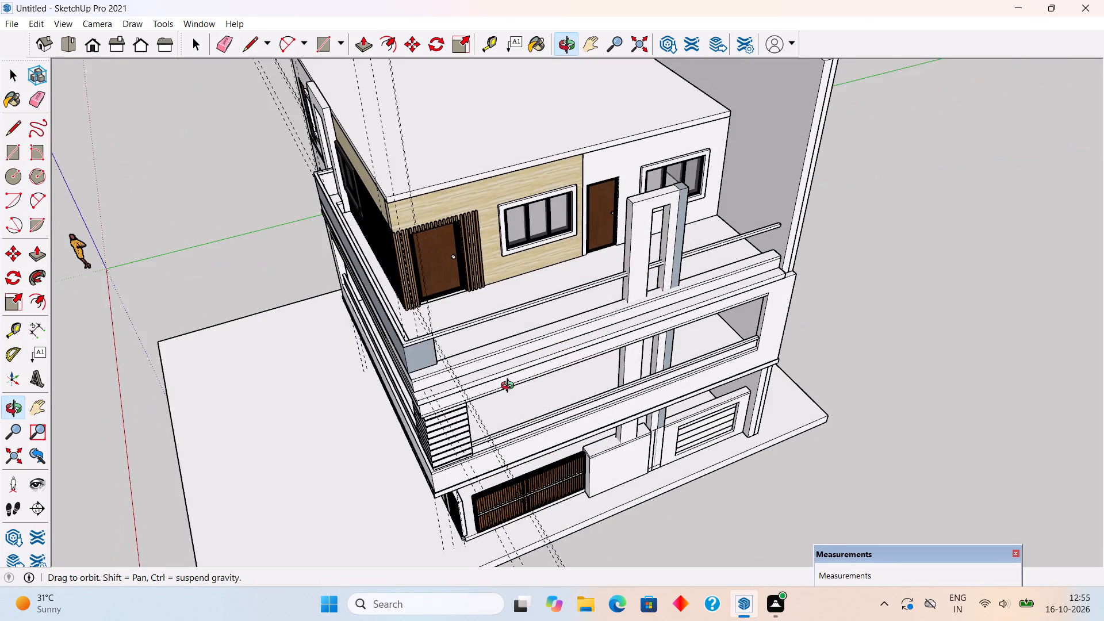
middle_click_drag(510, 387, 459, 429)
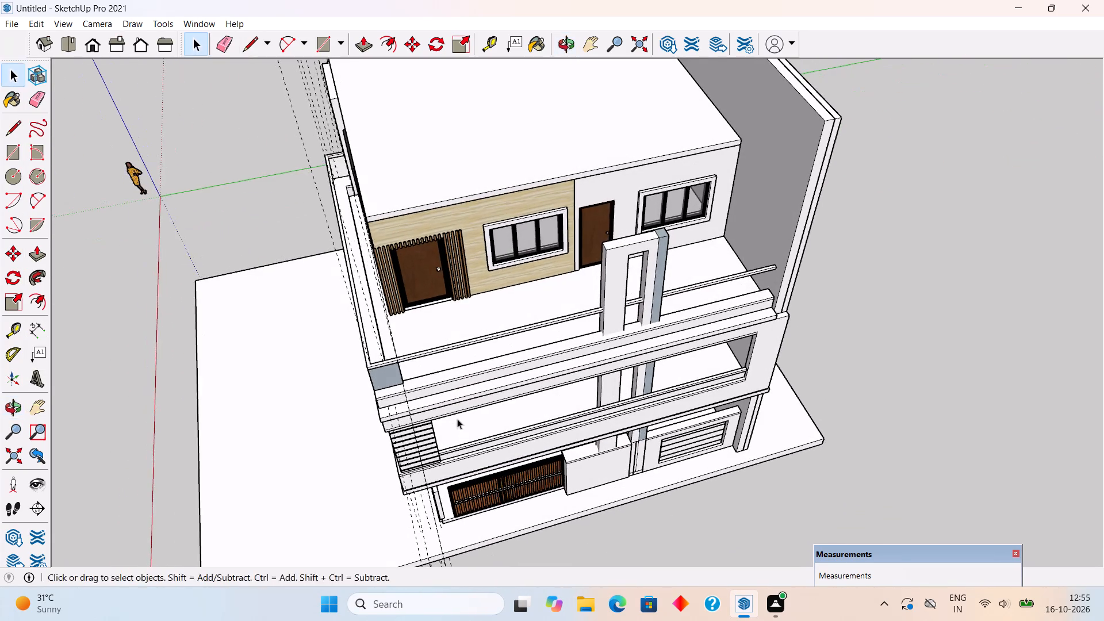
middle_click_drag(447, 405, 344, 259)
scroll(344, 258, "down", 3)
scroll(411, 399, "up", 8)
scroll(372, 463, "up", 2)
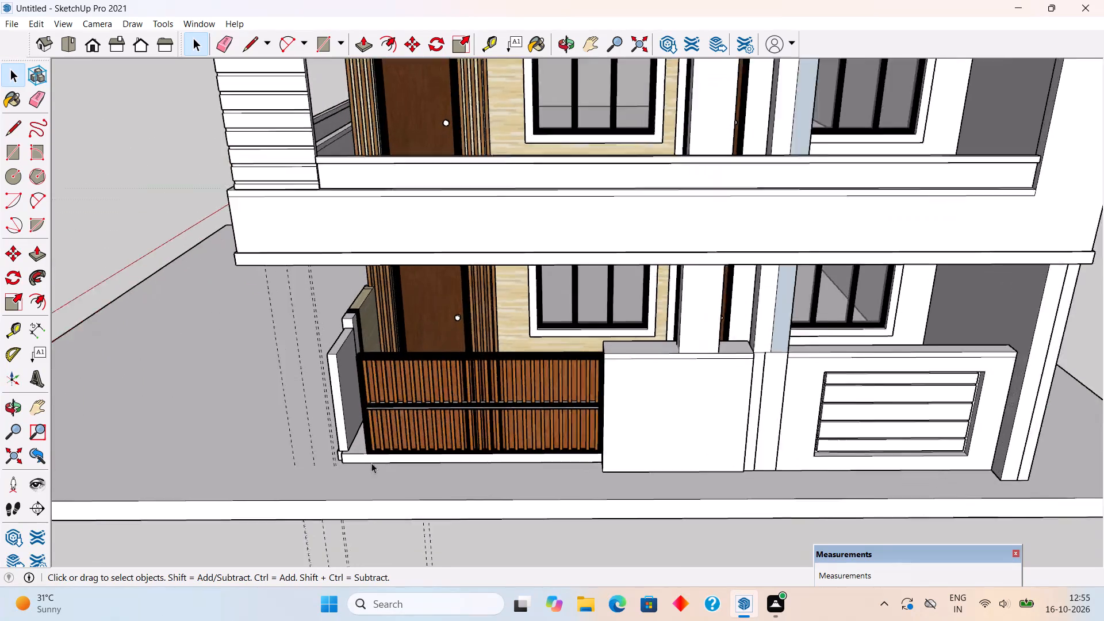
scroll(371, 463, "up", 13)
middle_click_drag(348, 442, 386, 458)
scroll(269, 599, "down", 5)
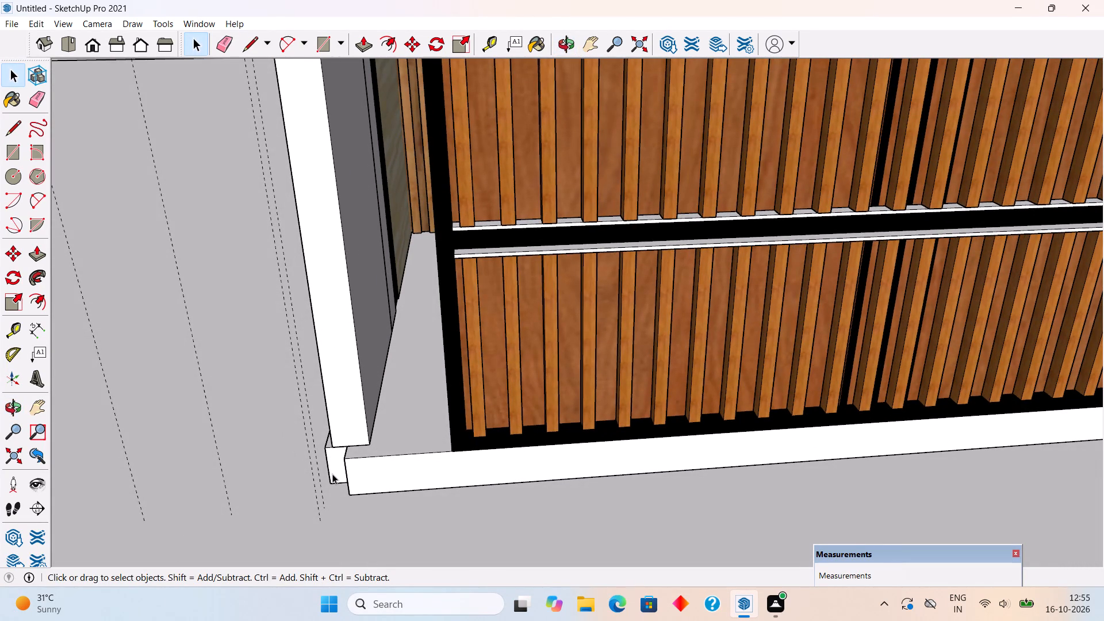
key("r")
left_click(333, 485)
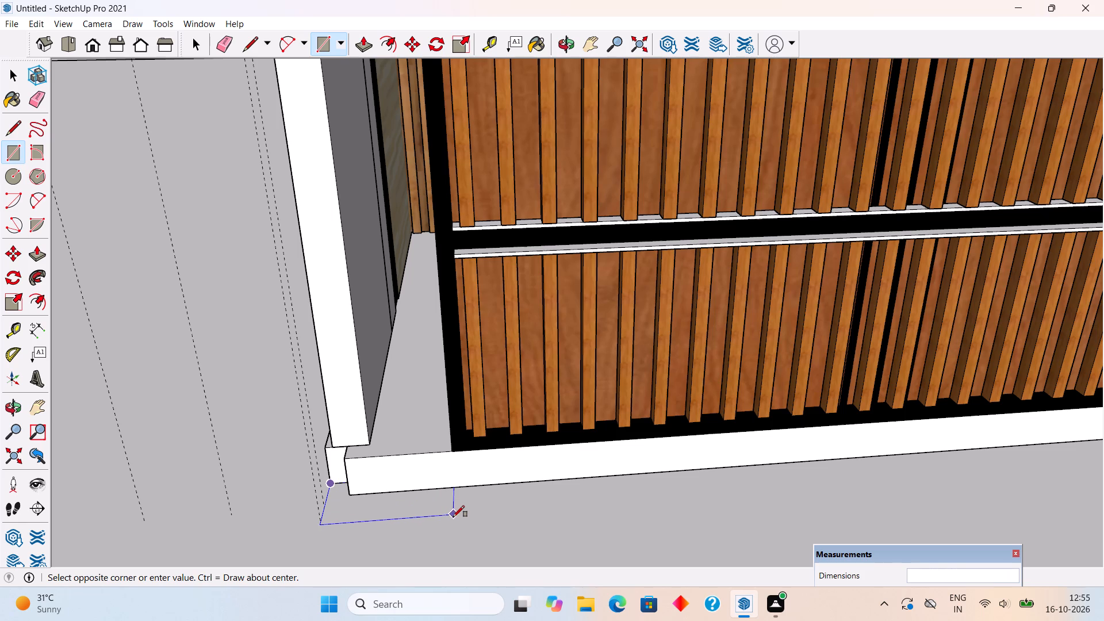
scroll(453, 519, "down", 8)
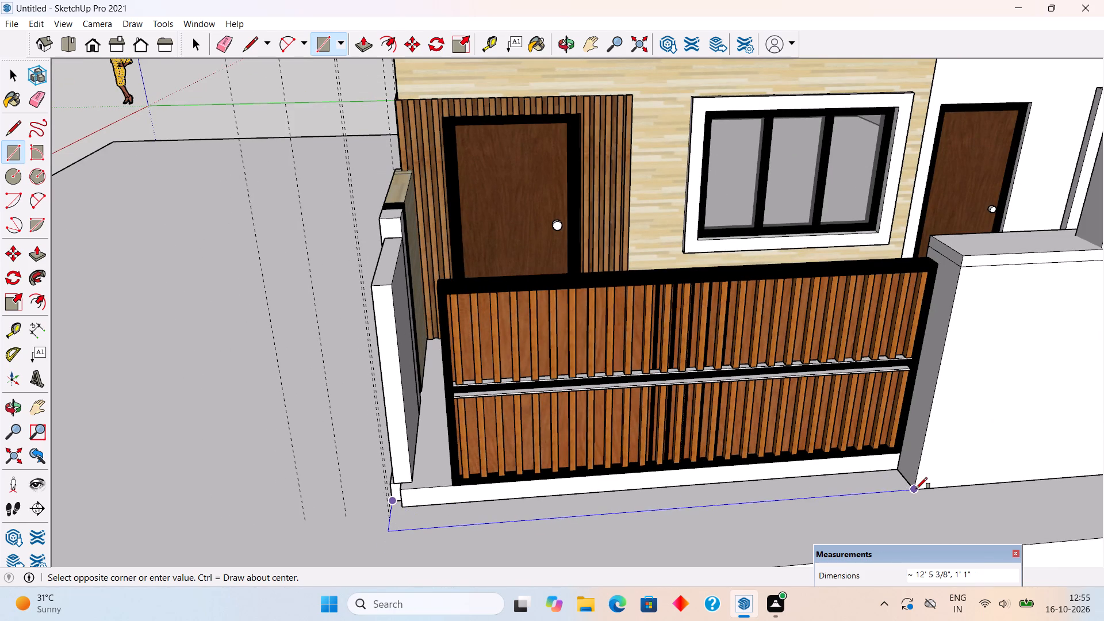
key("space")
Place guides along the boundary wall's front base line and the side kerb edge, plus guides at the main gate's corner end.
type("t")
double_click(937, 489)
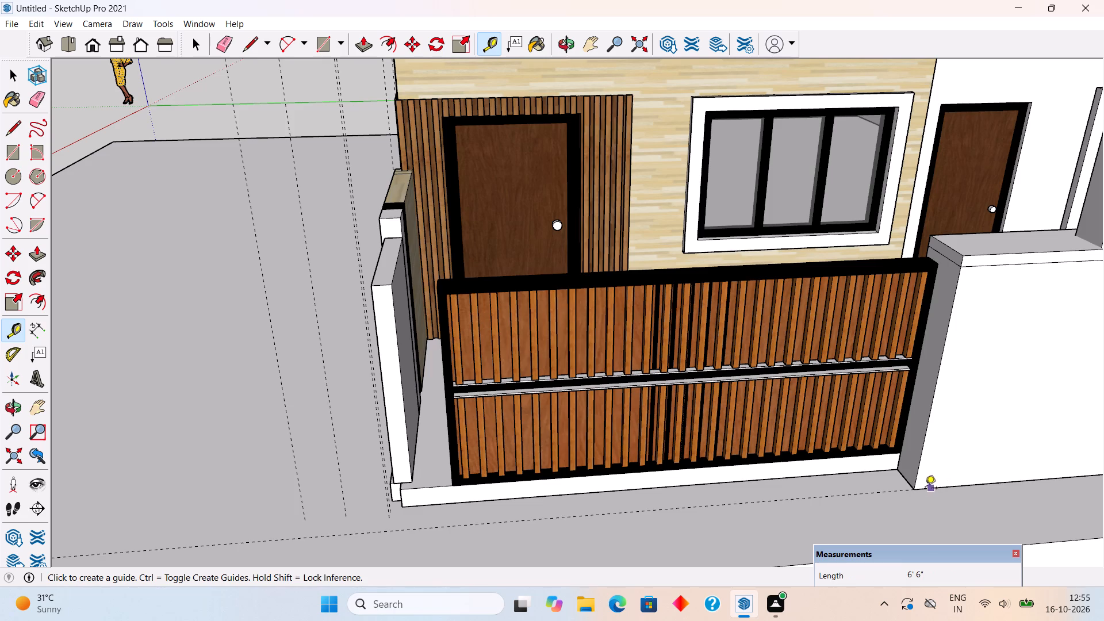
middle_click_drag(290, 504, 481, 484)
scroll(549, 491, "up", 4)
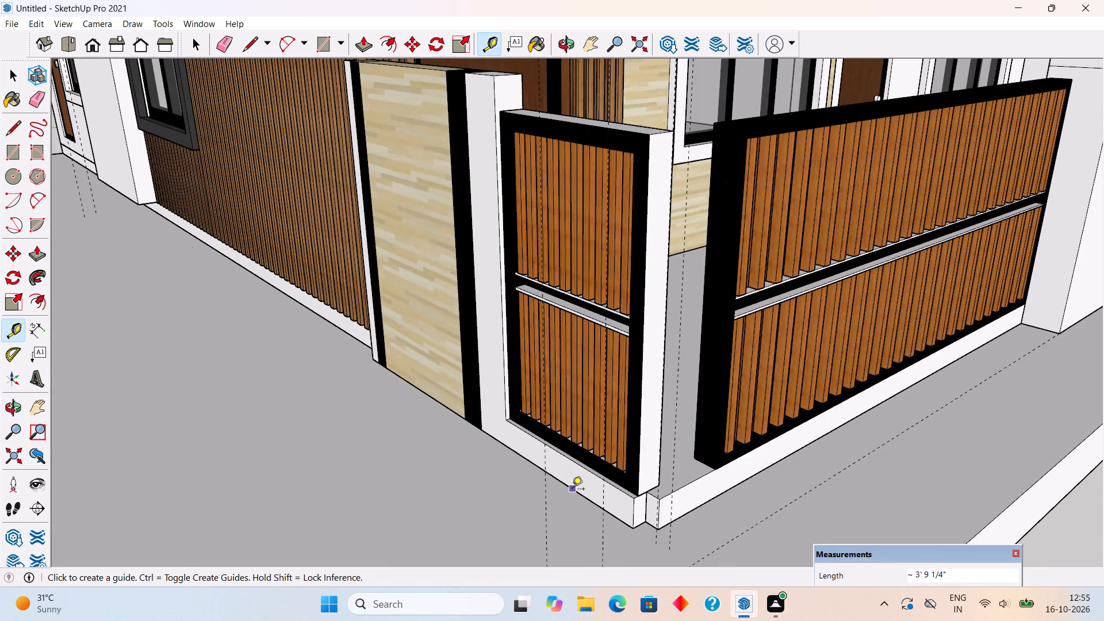
double_click(572, 490)
scroll(710, 523, "up", 3)
scroll(645, 543, "up", 1)
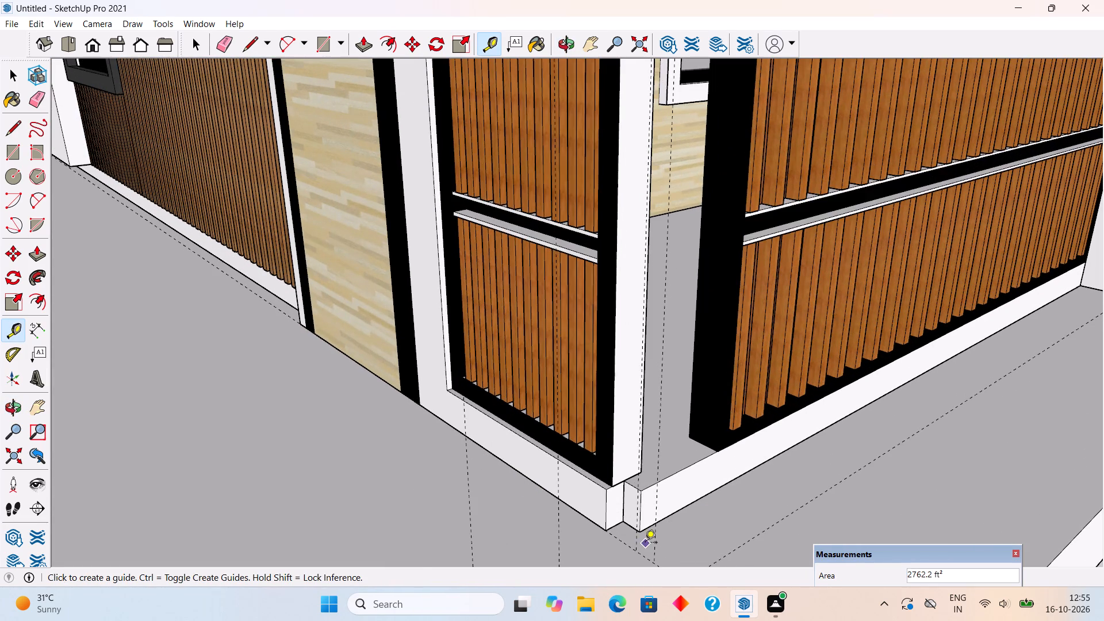
scroll(645, 543, "up", 1)
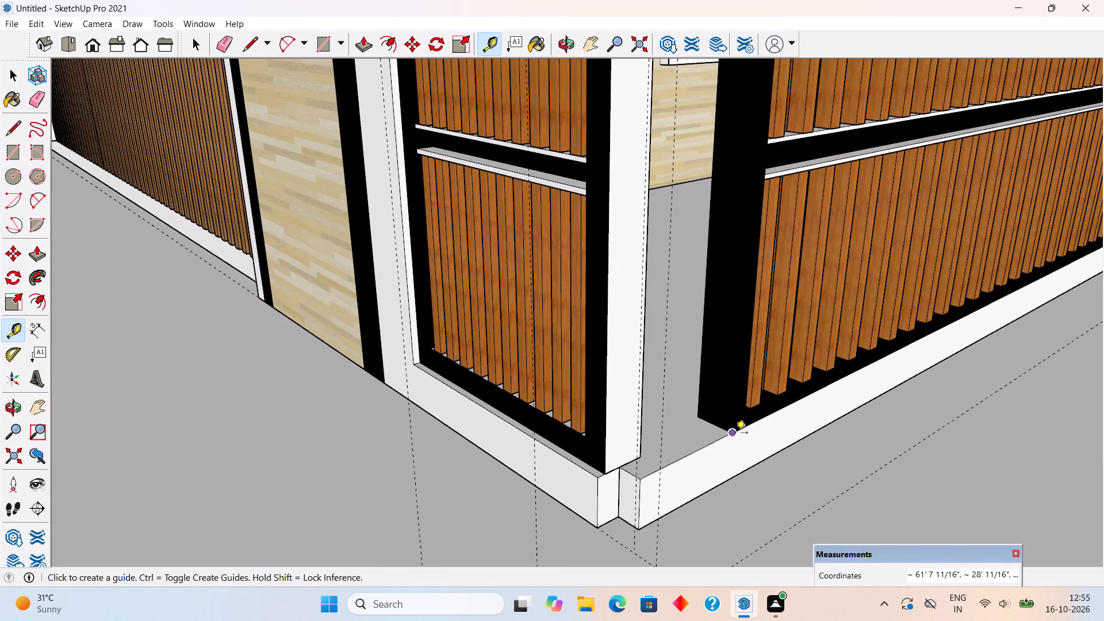
double_click(737, 404)
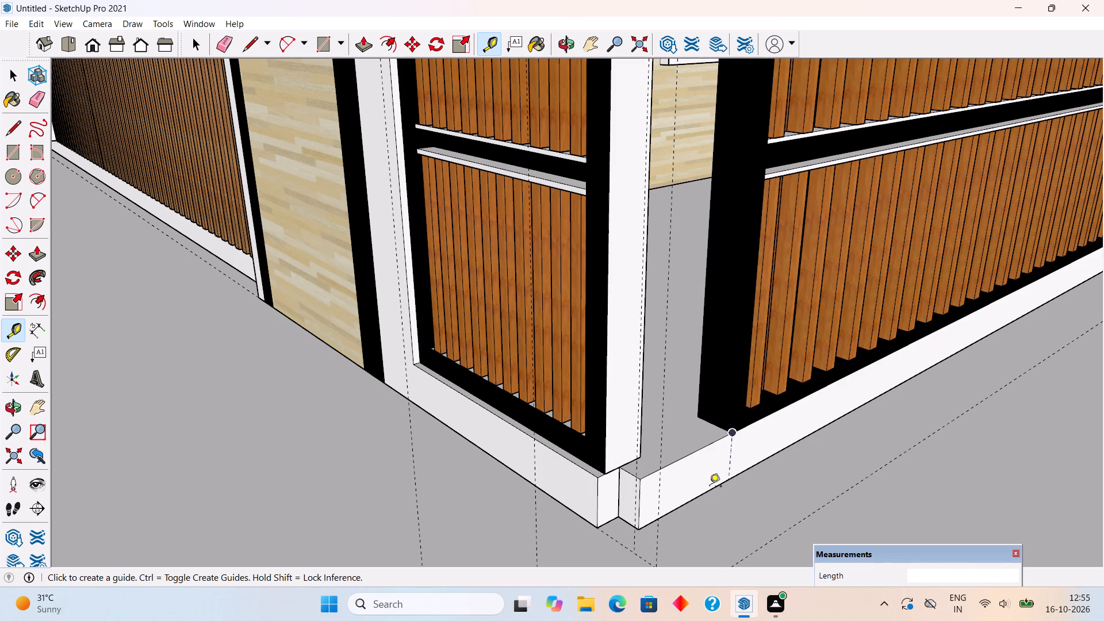
left_click(639, 559)
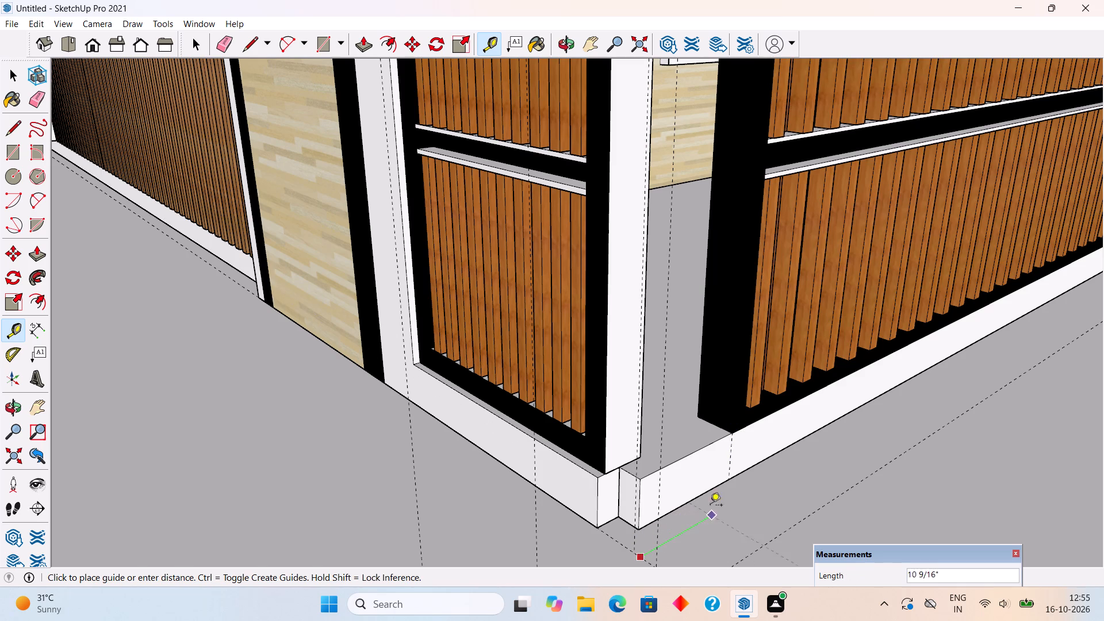
left_click(728, 484)
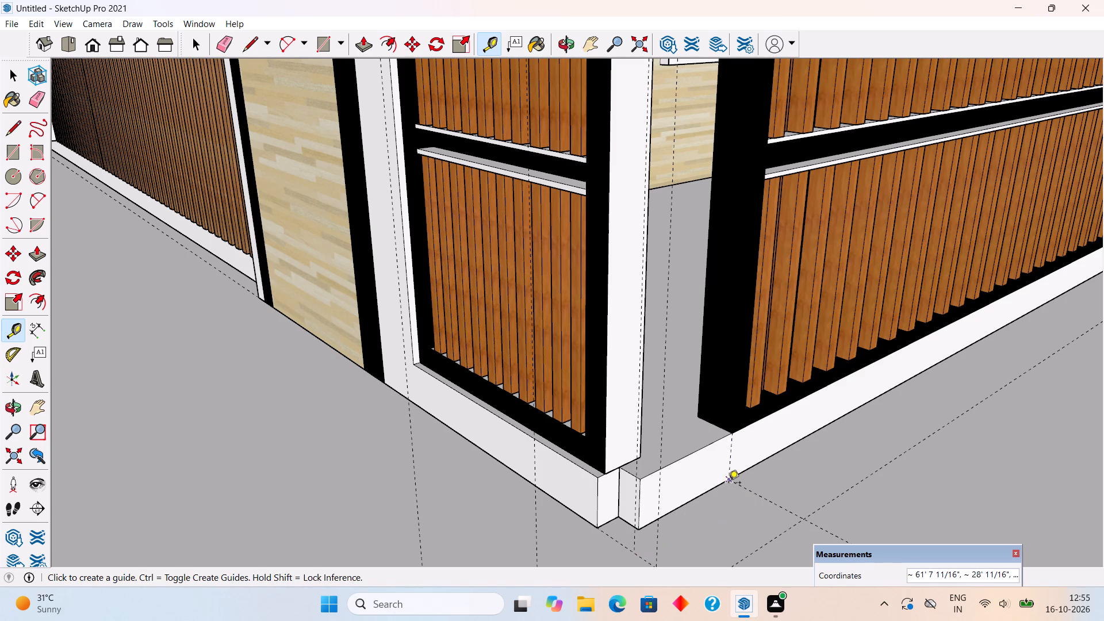
Build a gate-corner column from a rectangle about 1' 5 3/8" by 1' 1" between the guides, pulled up through all three floors to roof height.
key("r")
left_click(603, 526)
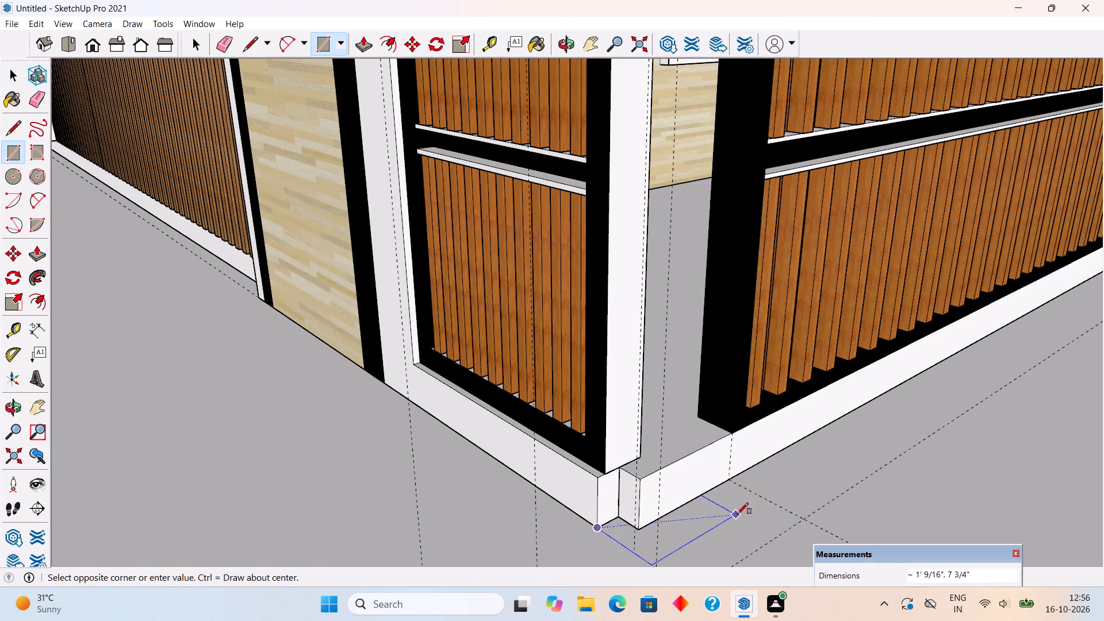
left_click(800, 522)
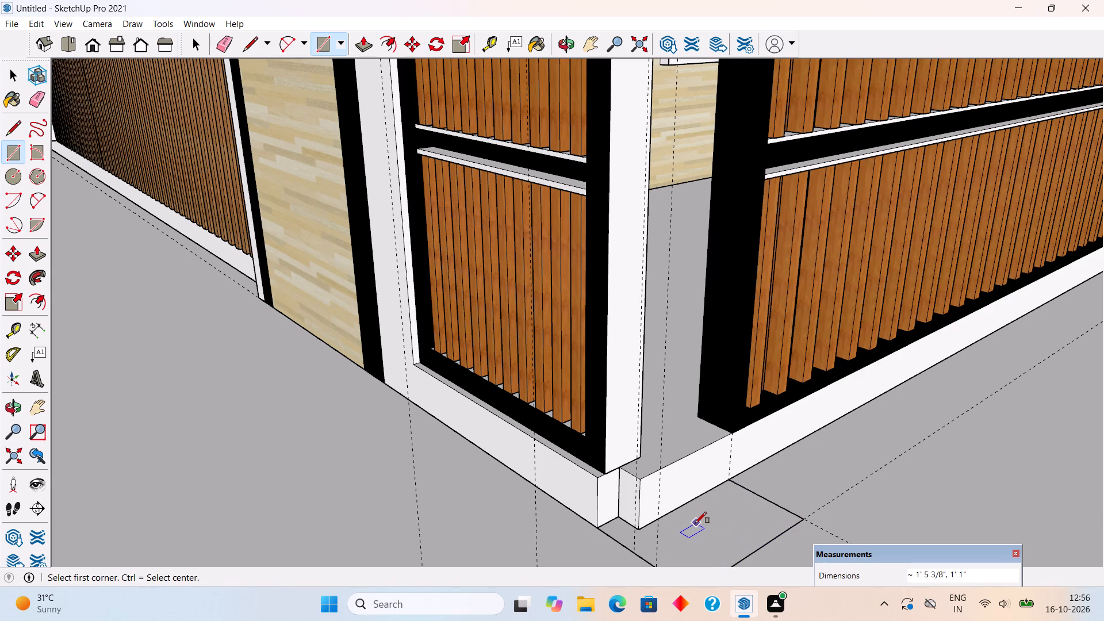
key("p")
left_click(695, 523)
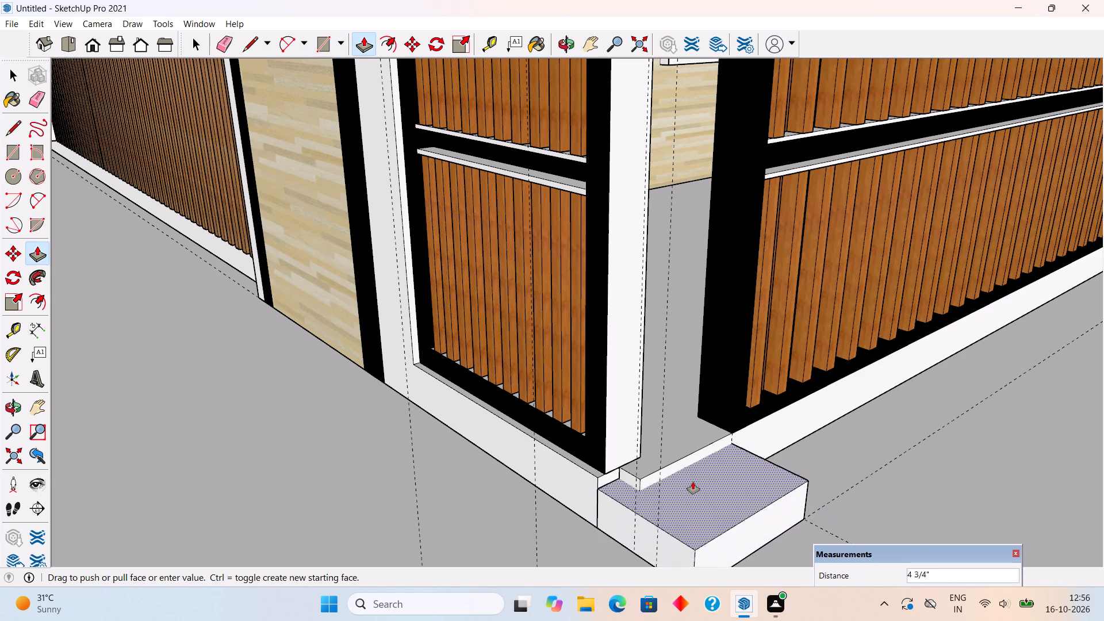
scroll(689, 450, "down", 17)
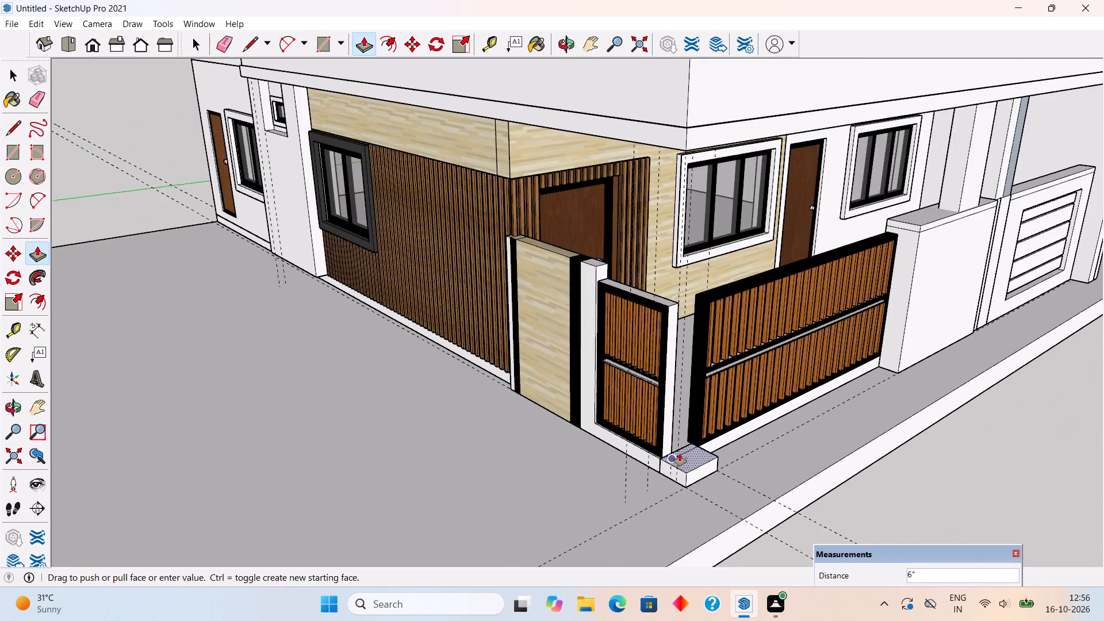
scroll(680, 454, "down", 12)
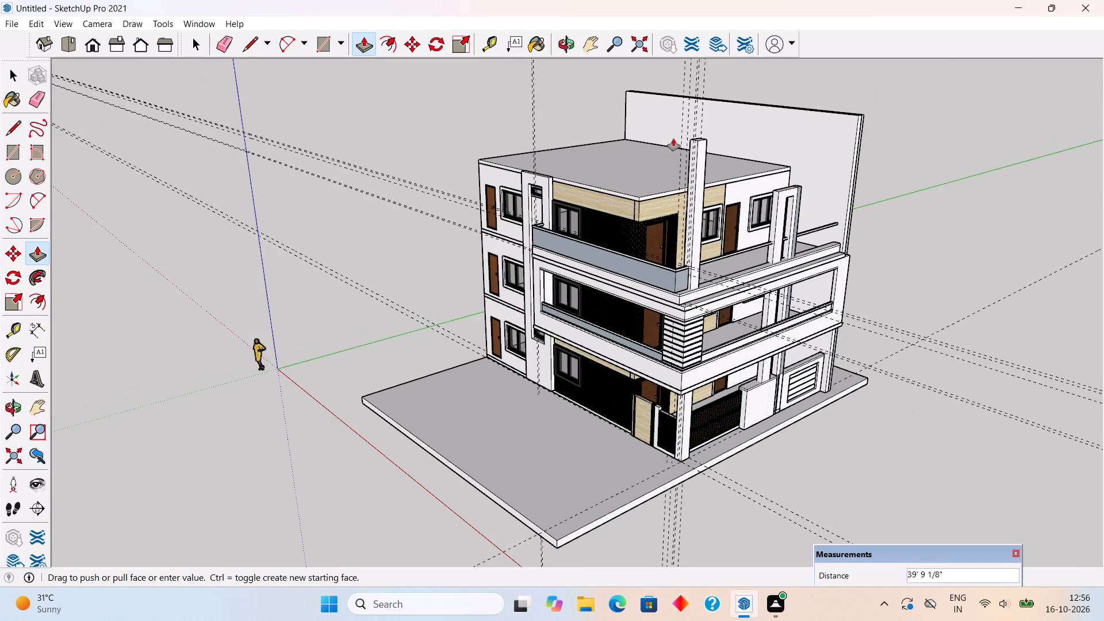
left_click(673, 149)
key("space")
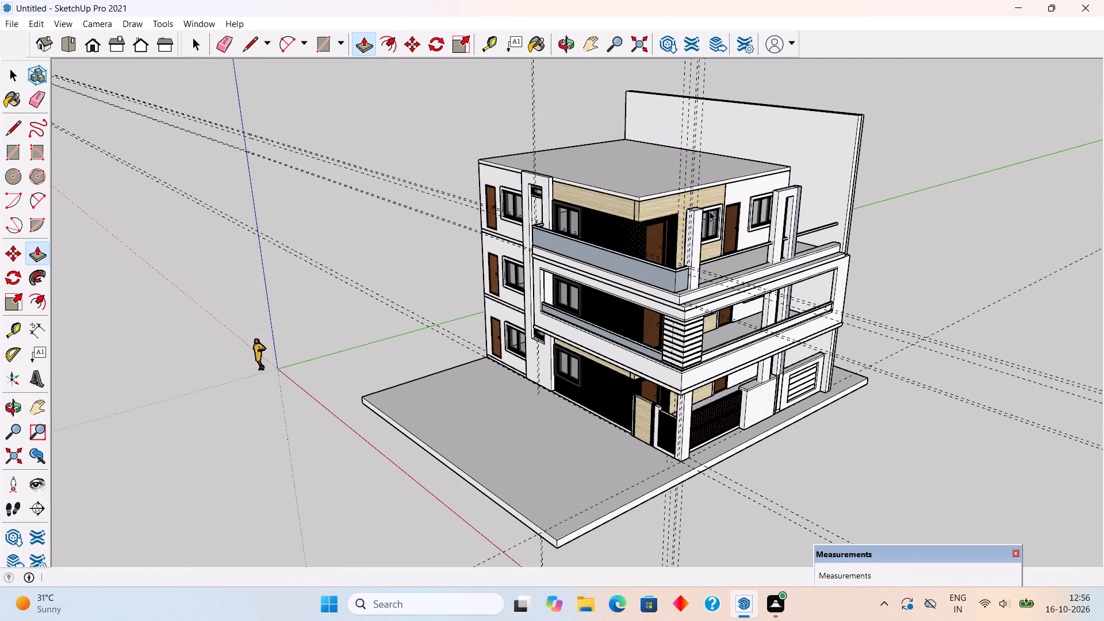
Make the whole new gate-corner column a group.
scroll(651, 436, "up", 15)
middle_click_drag(732, 454, 761, 440)
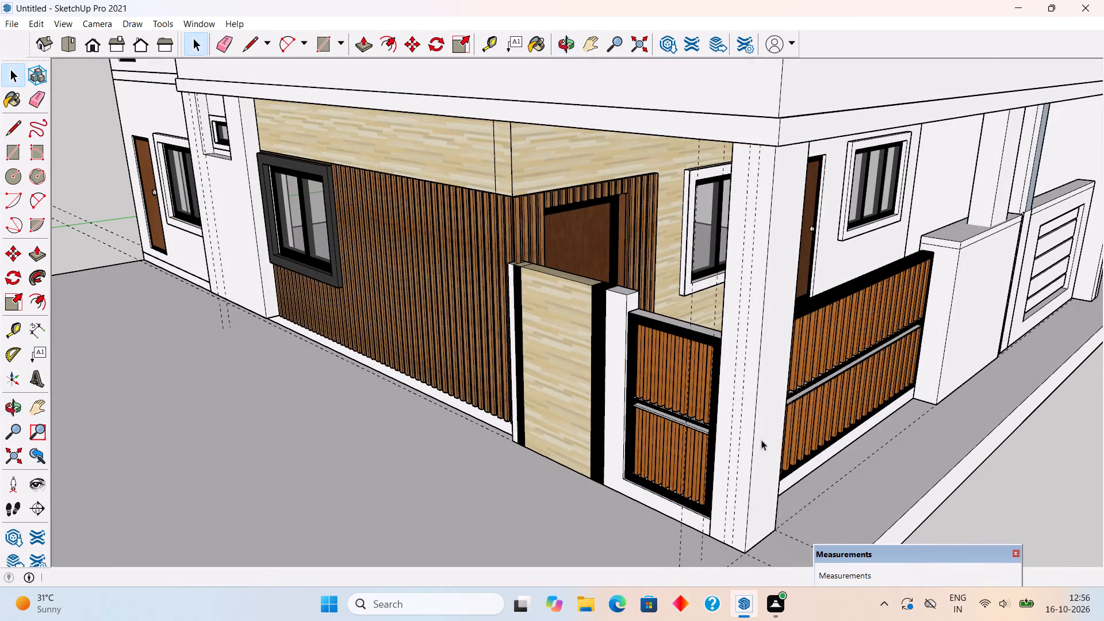
triple_click(764, 439)
right_click(764, 438)
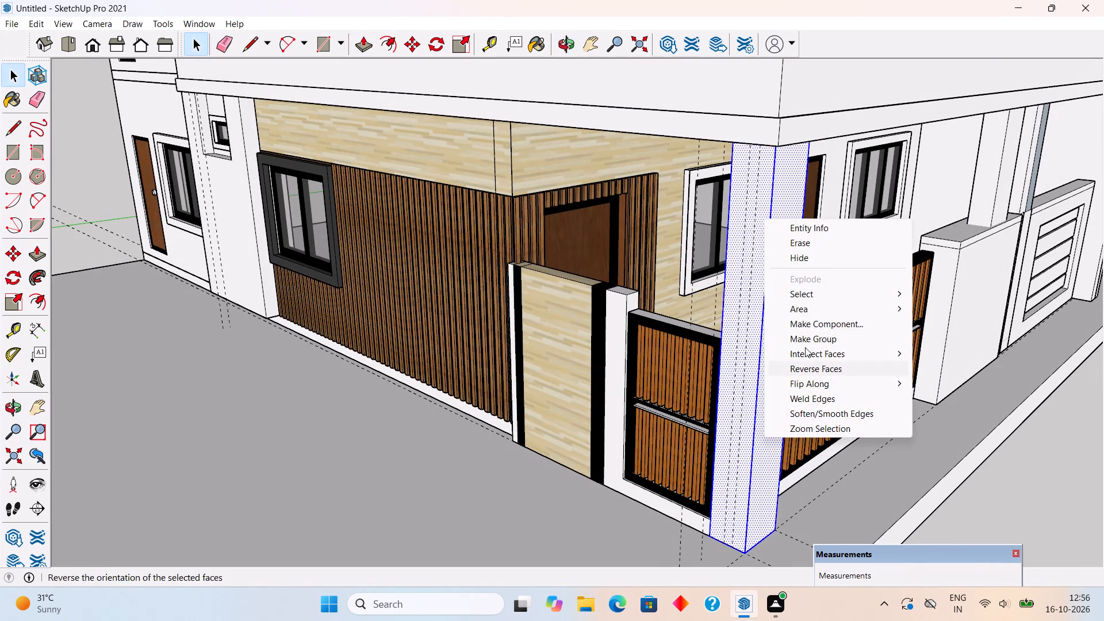
left_click(807, 342)
left_click(1009, 467)
Select the corner column and examine it from the street front, above and the side, at the gate, balcony and terrace parapet.
scroll(1009, 467, "down", 9)
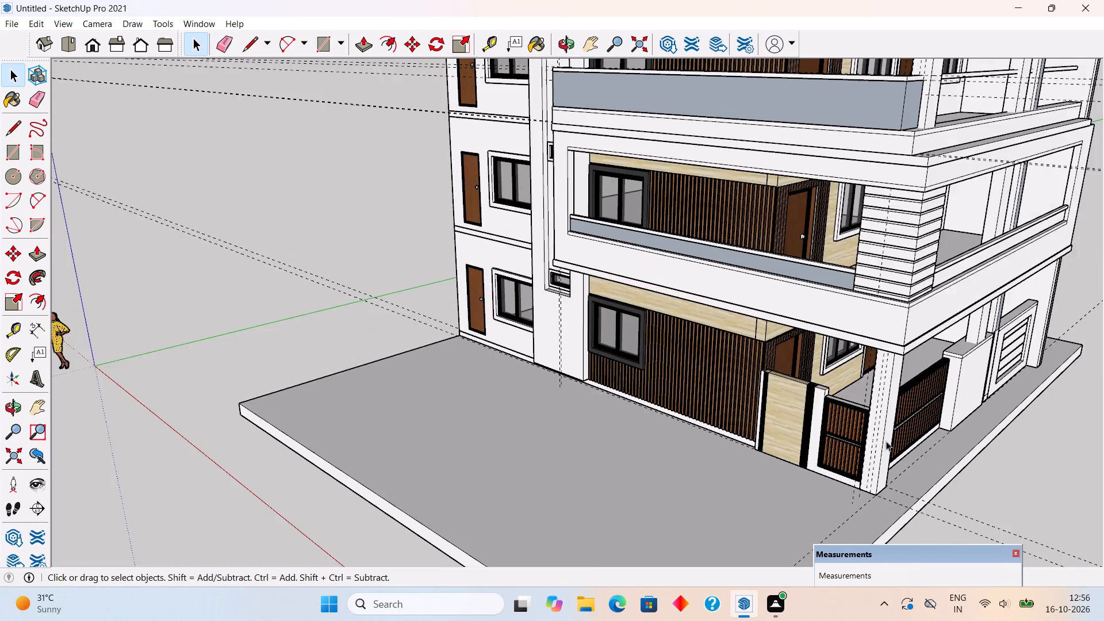
scroll(886, 441, "down", 7)
middle_click_drag(803, 271, 559, 258)
scroll(688, 287, "up", 1)
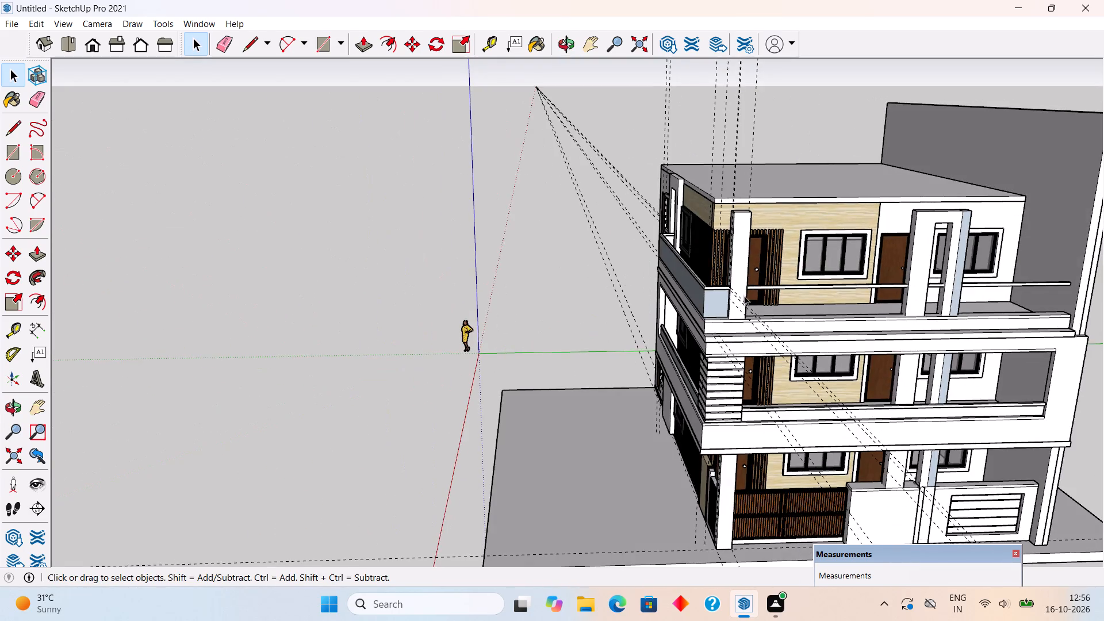
scroll(744, 296, "up", 2)
left_click(748, 292)
middle_click_drag(694, 237, 579, 166)
scroll(579, 166, "down", 6)
middle_click_drag(669, 371, 1042, 362)
middle_click_drag(668, 438, 380, 474)
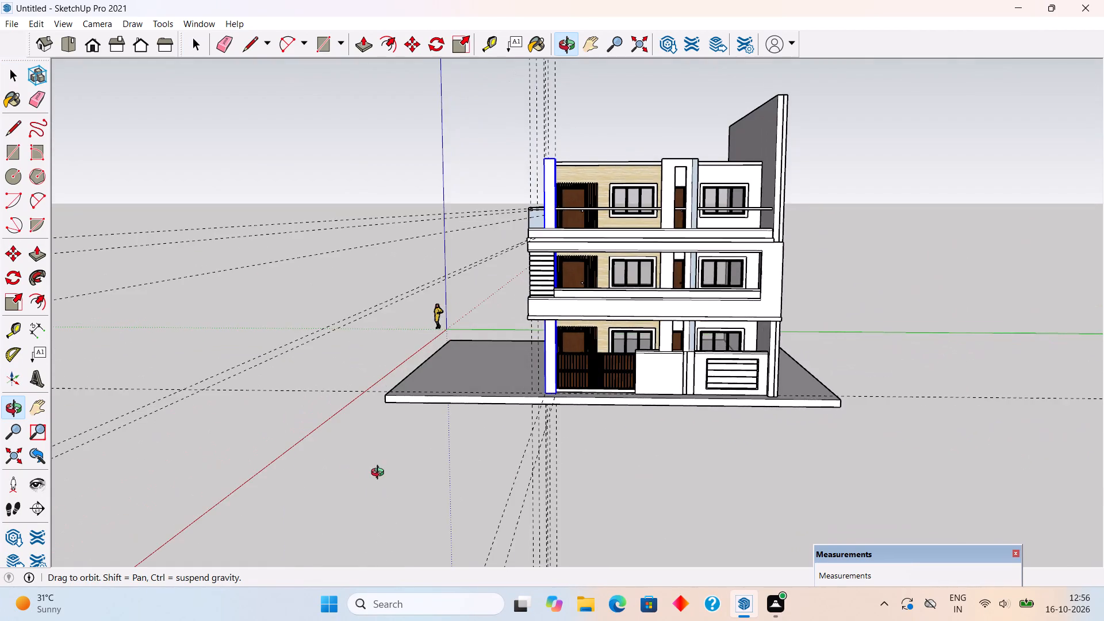
middle_click_drag(380, 474, 281, 500)
scroll(505, 401, "up", 5)
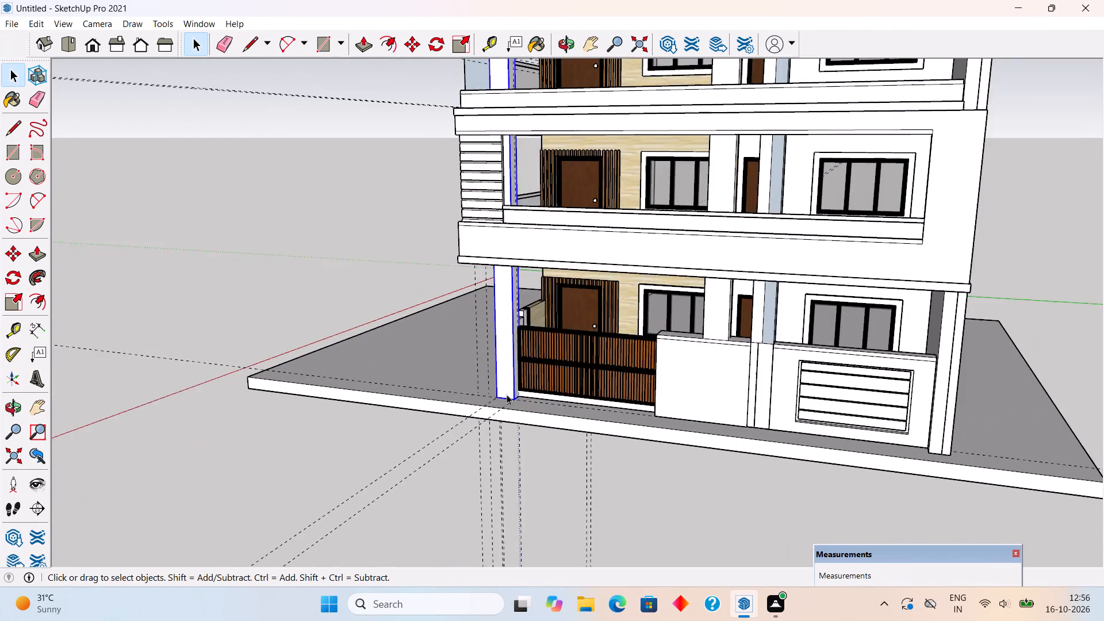
scroll(507, 394, "up", 16)
middle_click_drag(369, 429, 224, 482)
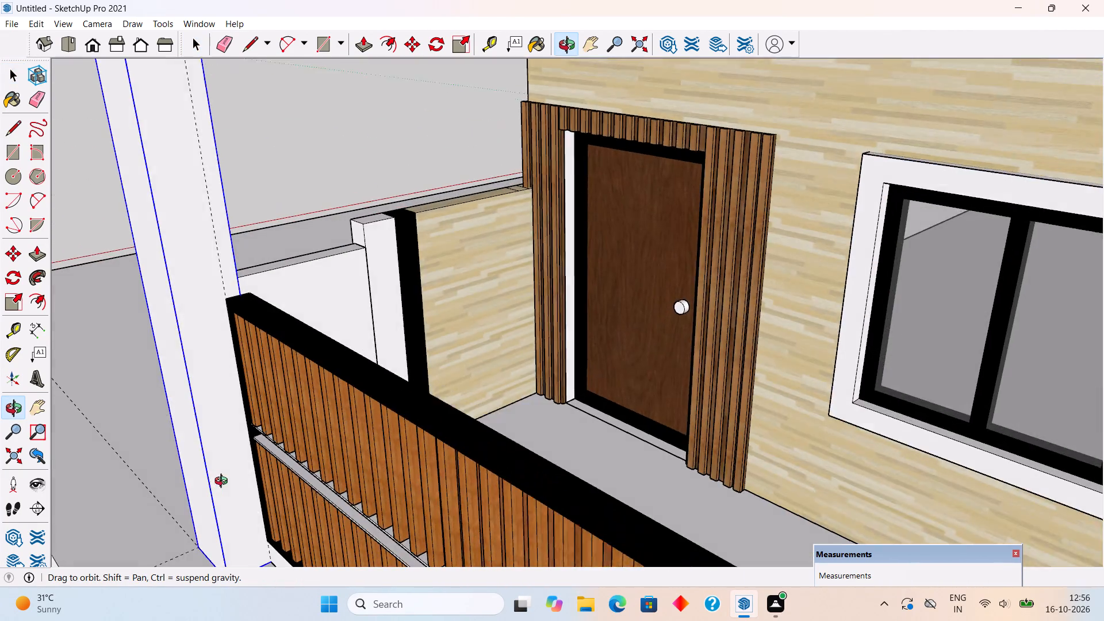
middle_click_drag(224, 482, 380, 414)
scroll(380, 414, "down", 14)
middle_click_drag(381, 406, 440, 420)
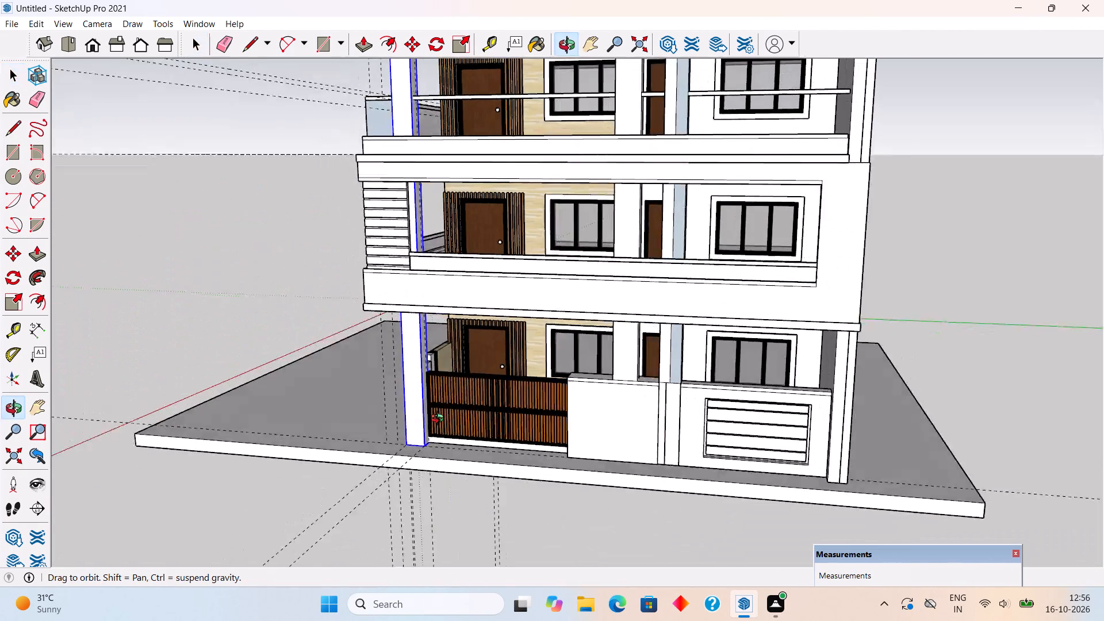
middle_click_drag(440, 420, 566, 537)
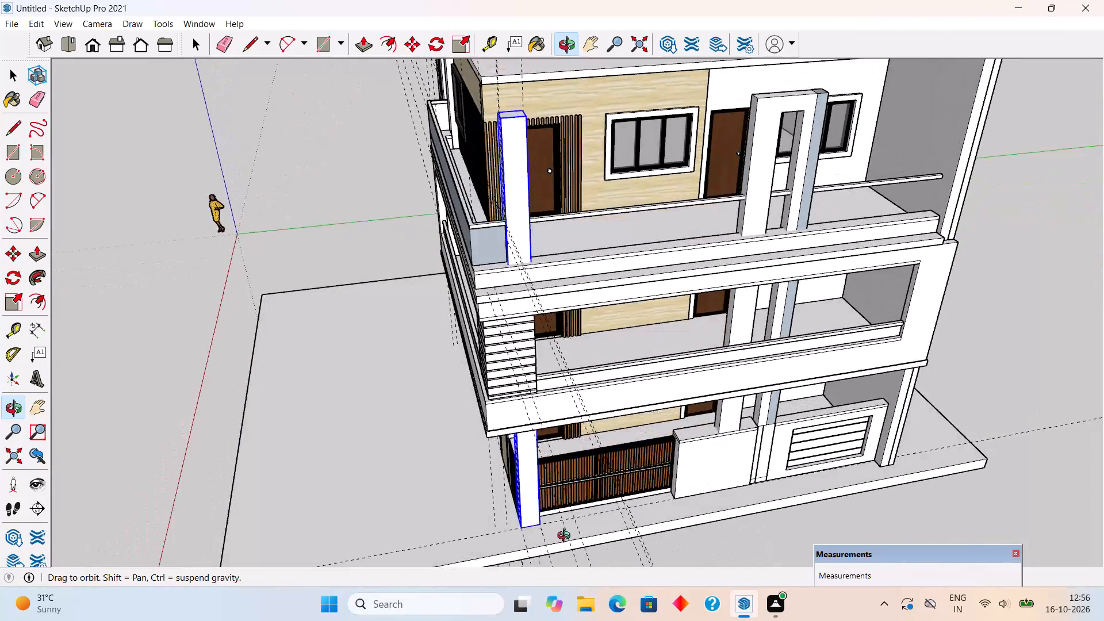
middle_click_drag(566, 537, 601, 578)
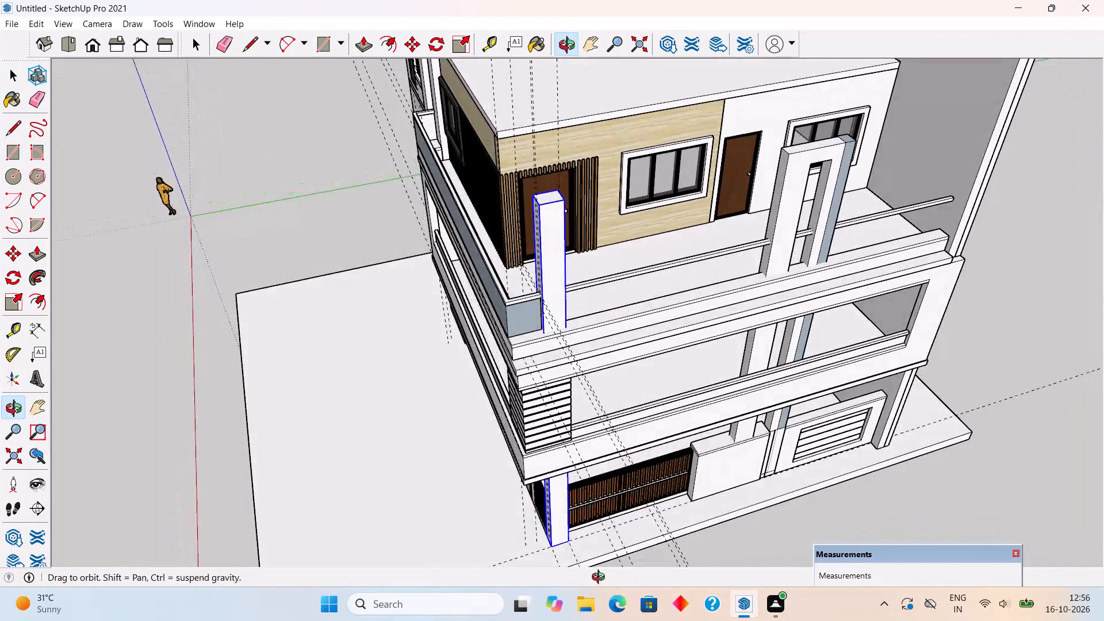
middle_click_drag(601, 578, 763, 516)
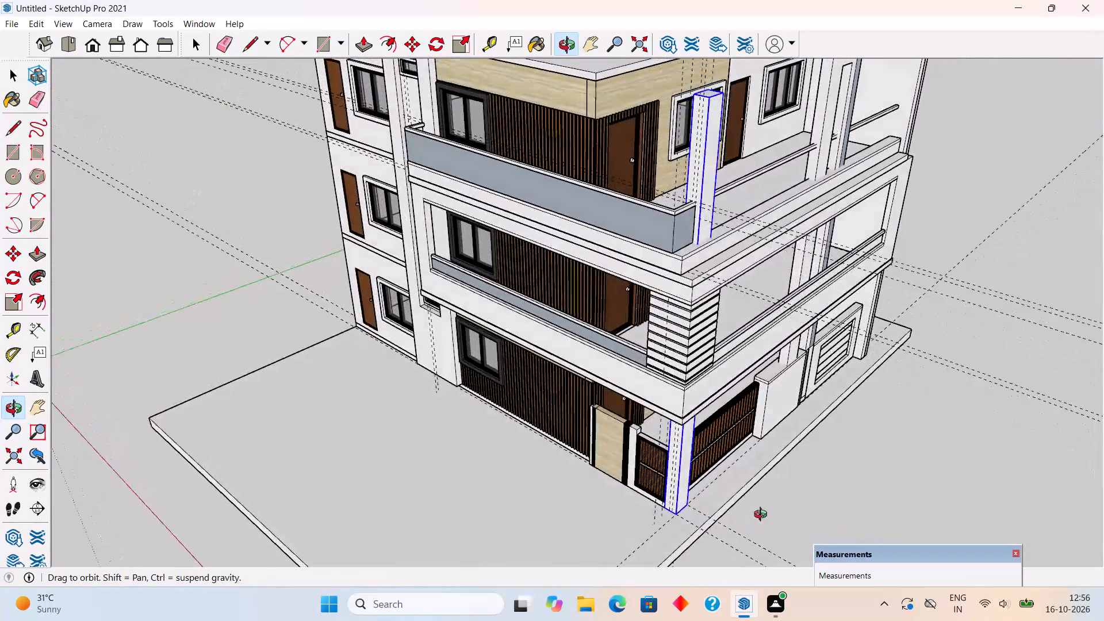
middle_click_drag(763, 516, 796, 501)
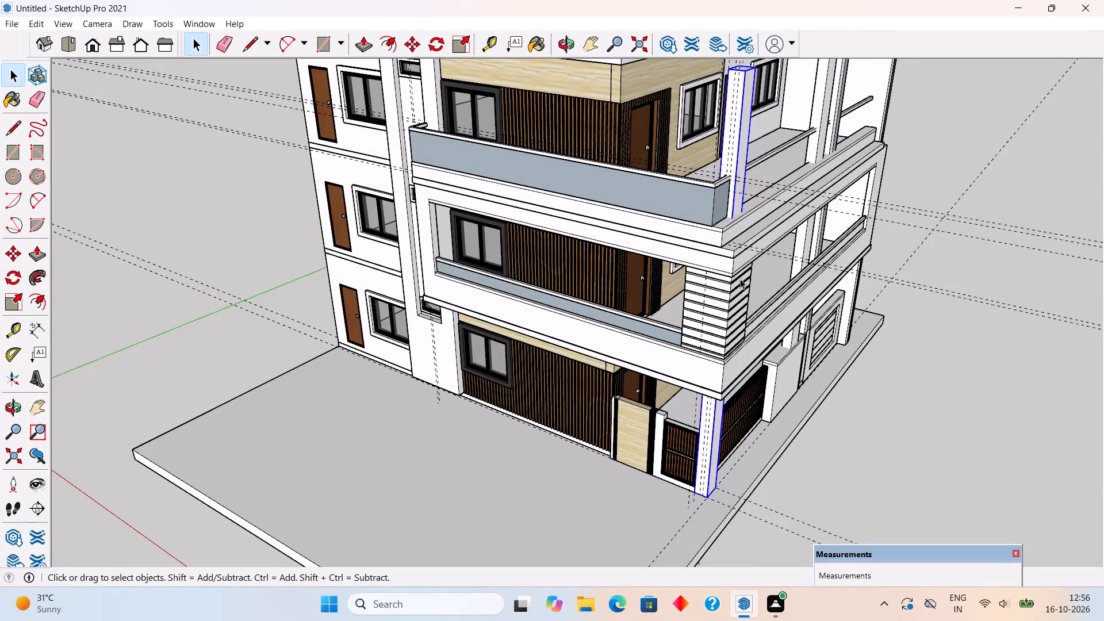
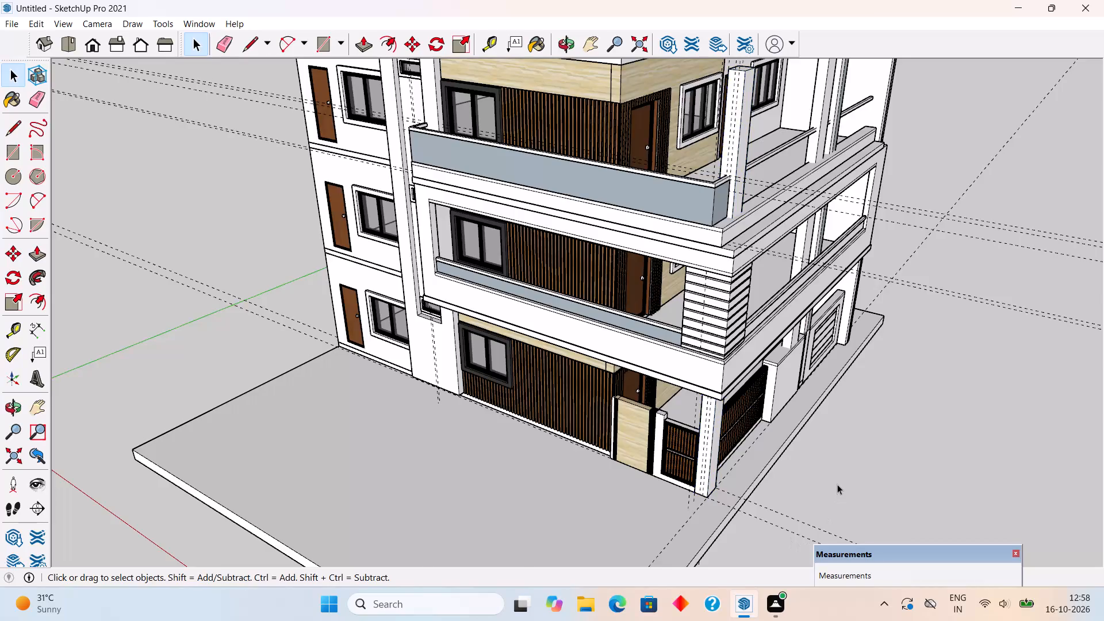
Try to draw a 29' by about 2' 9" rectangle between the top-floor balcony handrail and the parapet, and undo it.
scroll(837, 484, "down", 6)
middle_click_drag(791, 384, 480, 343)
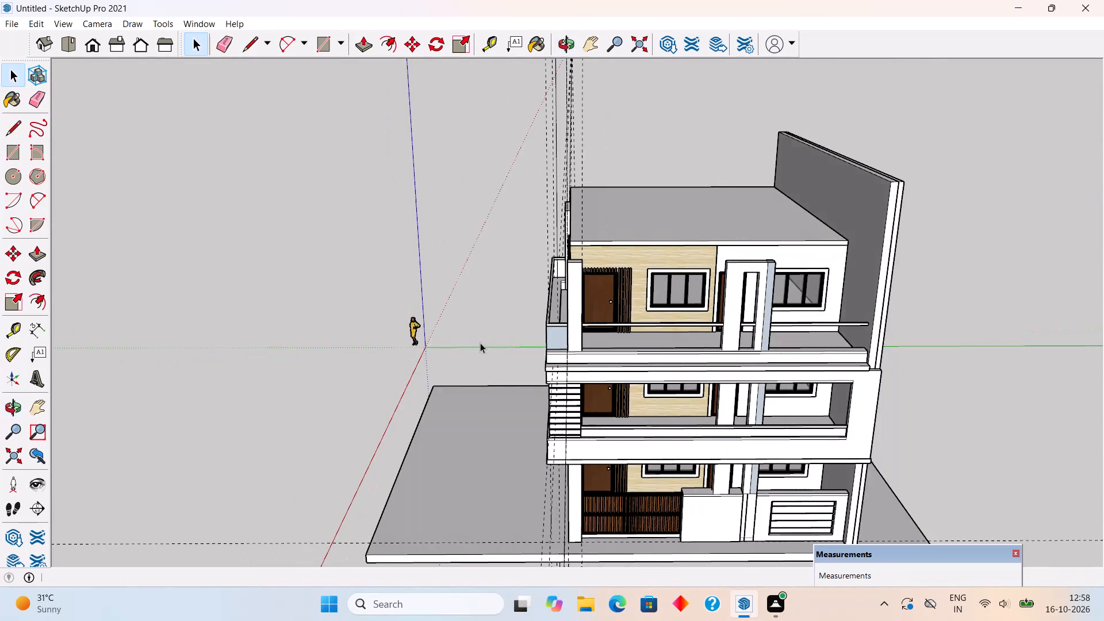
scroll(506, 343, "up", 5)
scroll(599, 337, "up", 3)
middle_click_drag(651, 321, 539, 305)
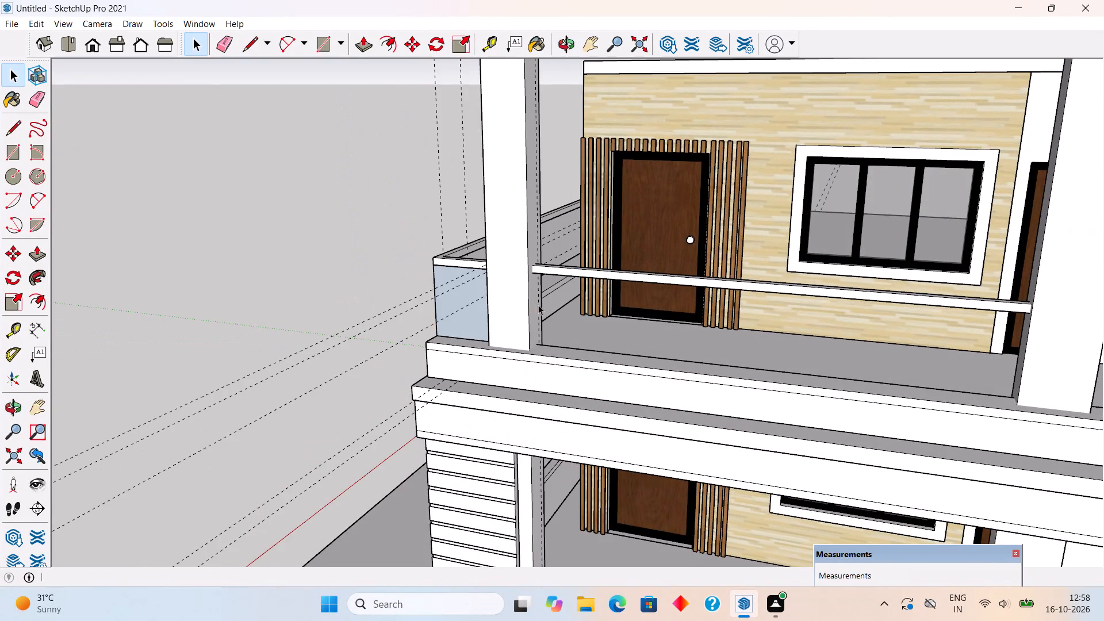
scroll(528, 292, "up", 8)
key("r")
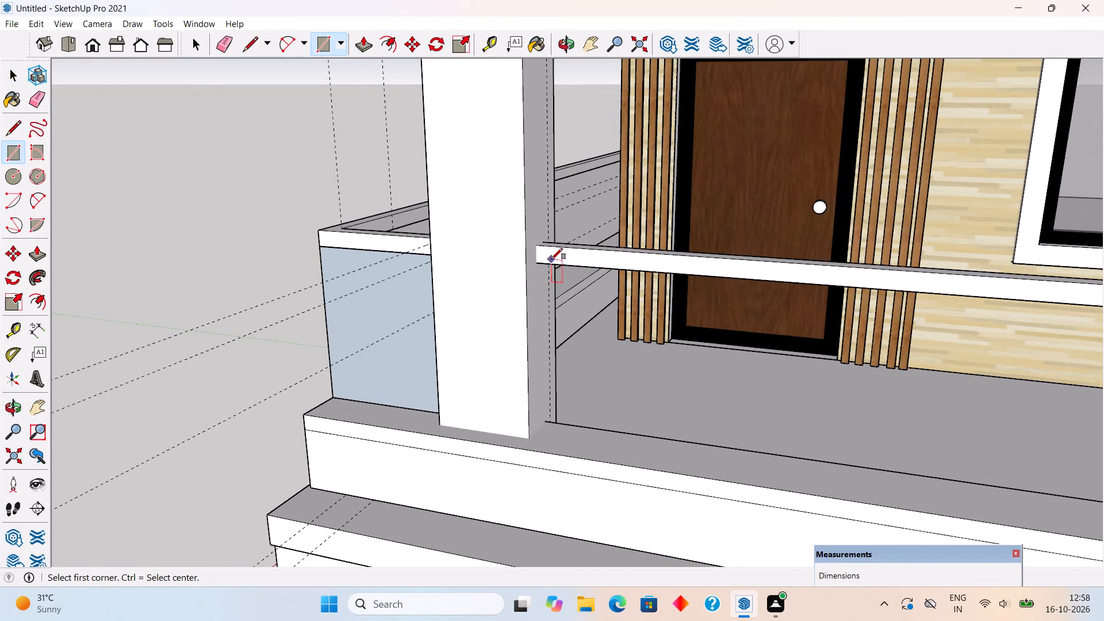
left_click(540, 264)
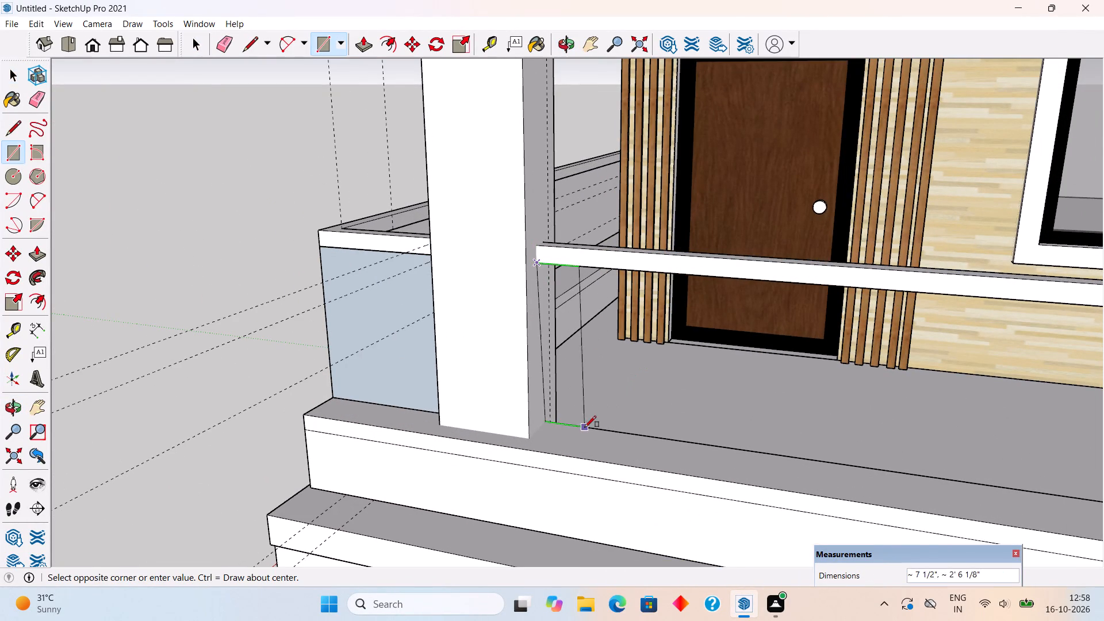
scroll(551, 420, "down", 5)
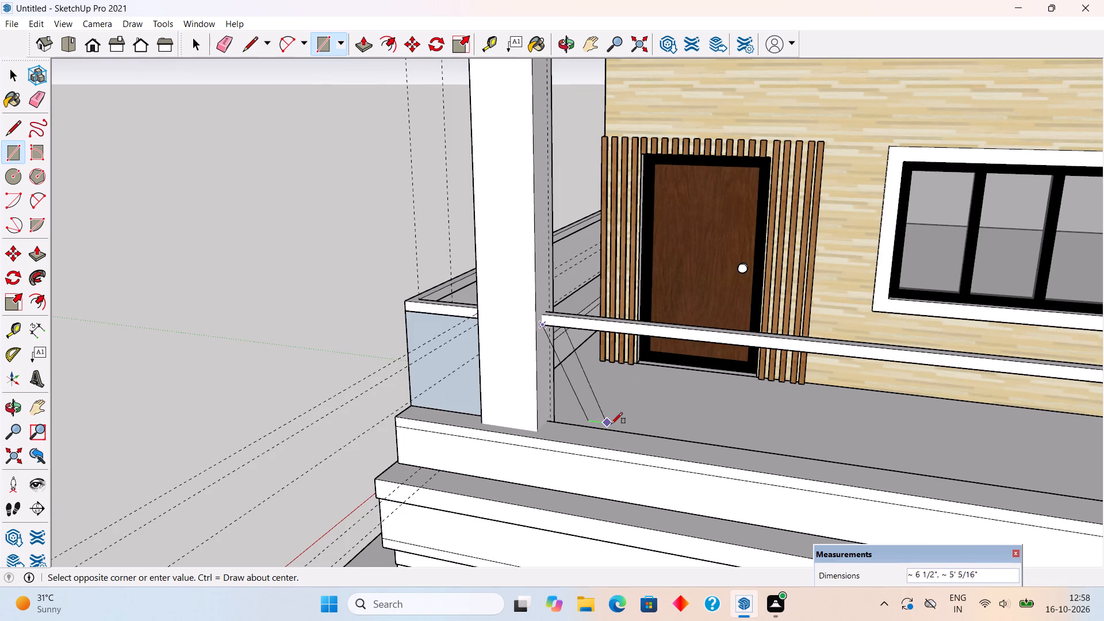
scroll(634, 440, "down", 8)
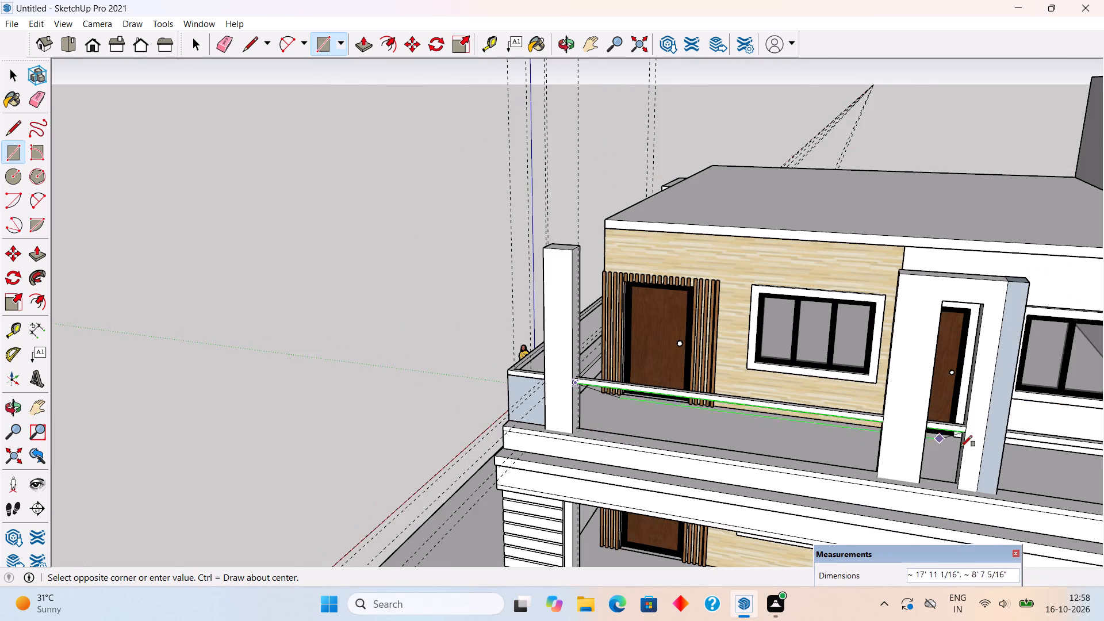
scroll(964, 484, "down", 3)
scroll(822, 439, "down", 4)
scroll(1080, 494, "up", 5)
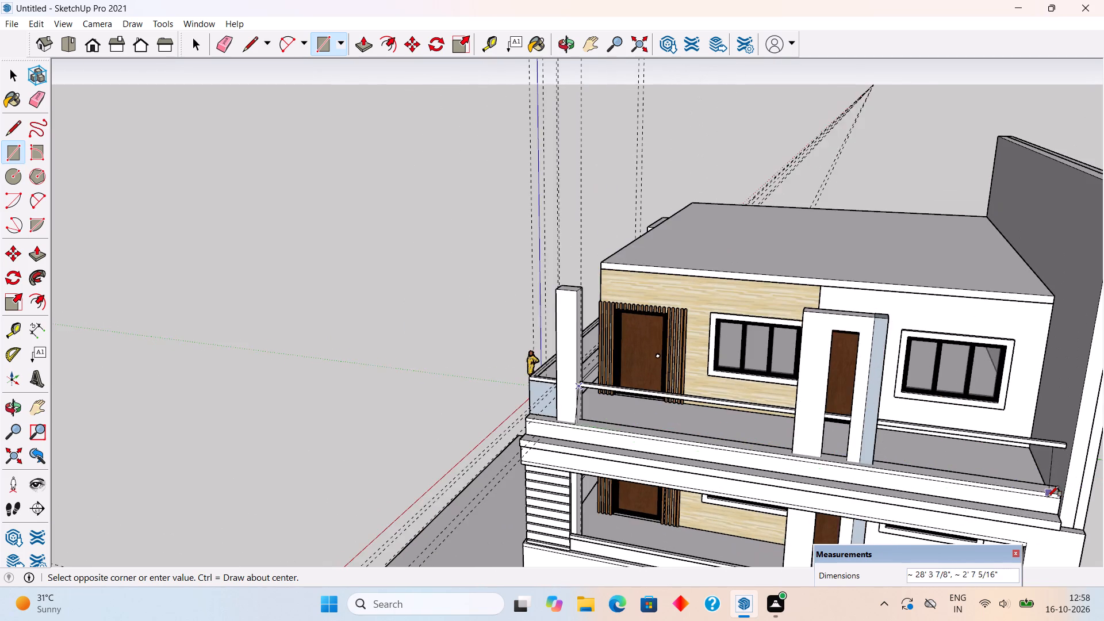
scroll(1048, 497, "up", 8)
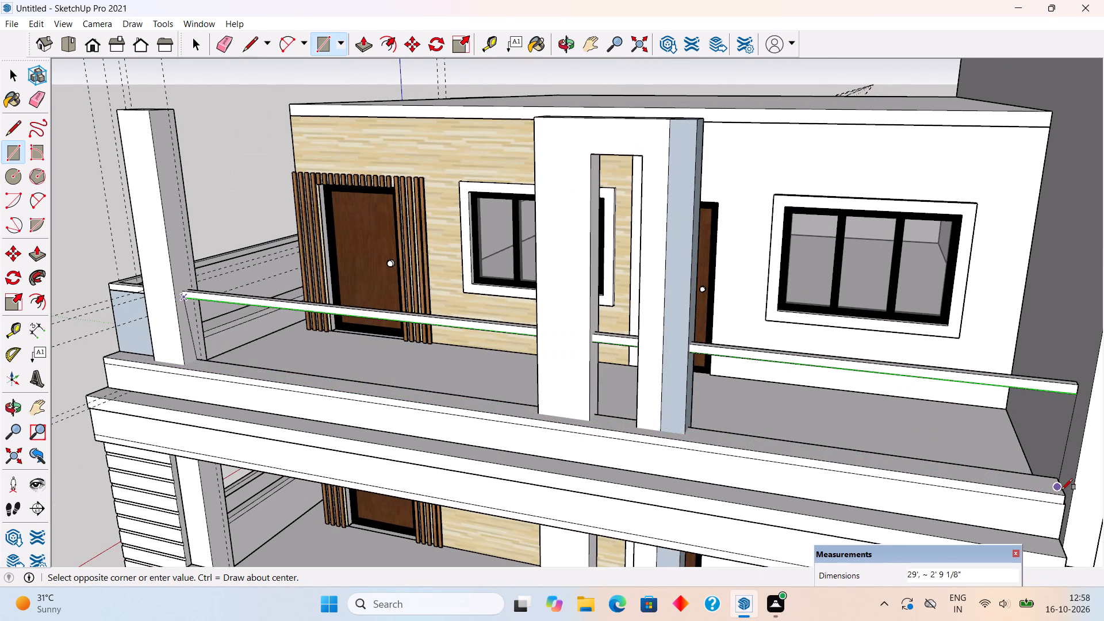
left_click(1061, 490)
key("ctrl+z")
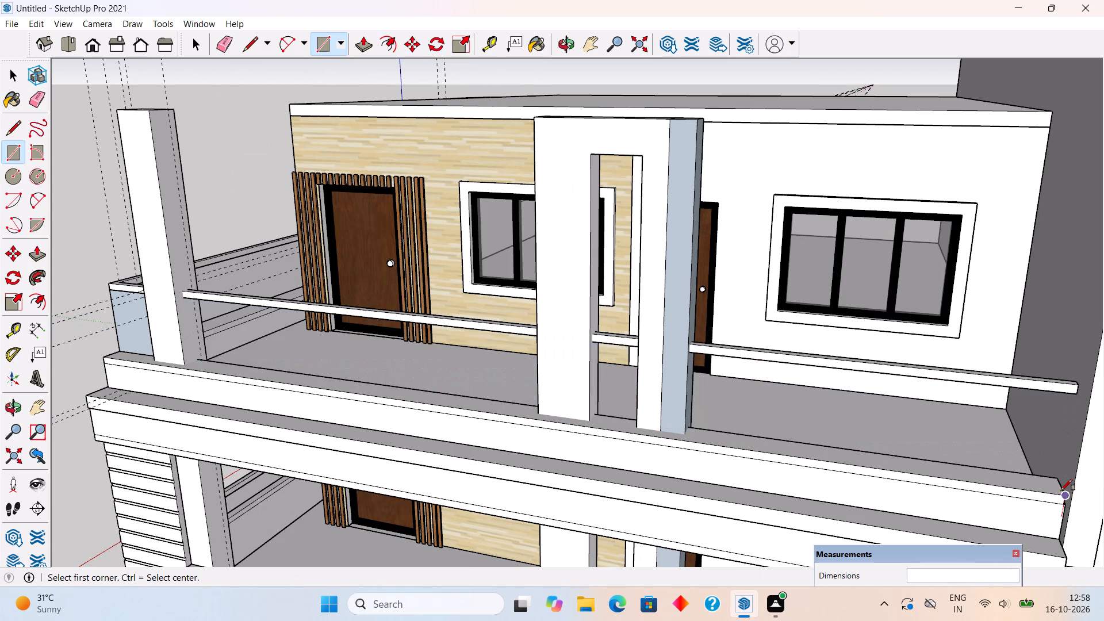
Add a vertical Tape Measure guide along the rear vertical edge of the top-floor handrail's end at the tall side wall.
key("t")
scroll(1009, 406, "up", 3)
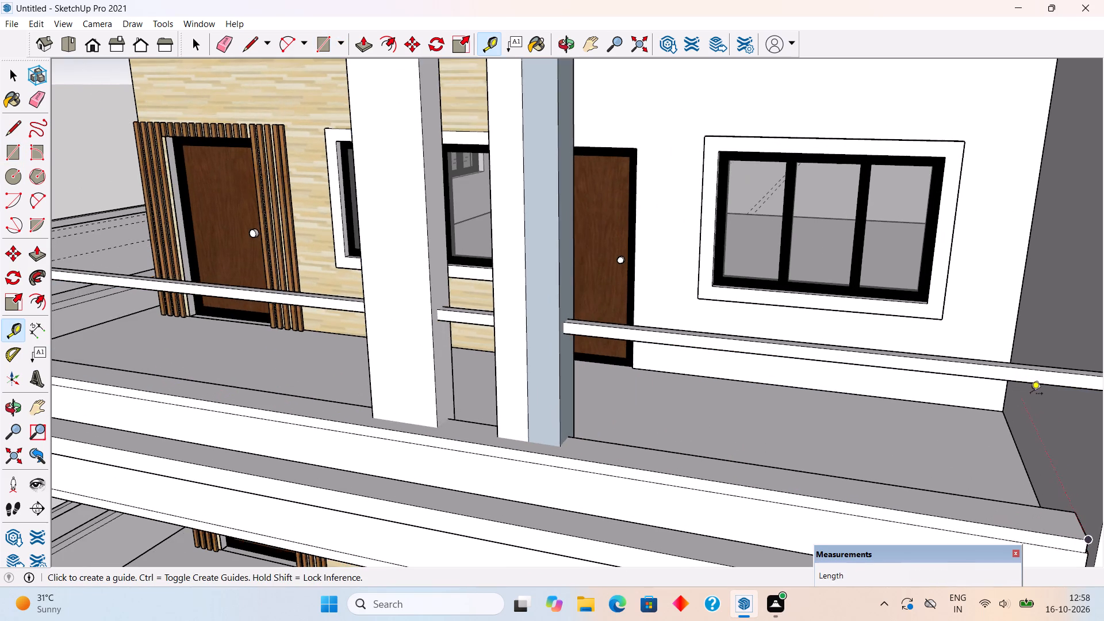
scroll(676, 395, "down", 5)
scroll(898, 390, "up", 9)
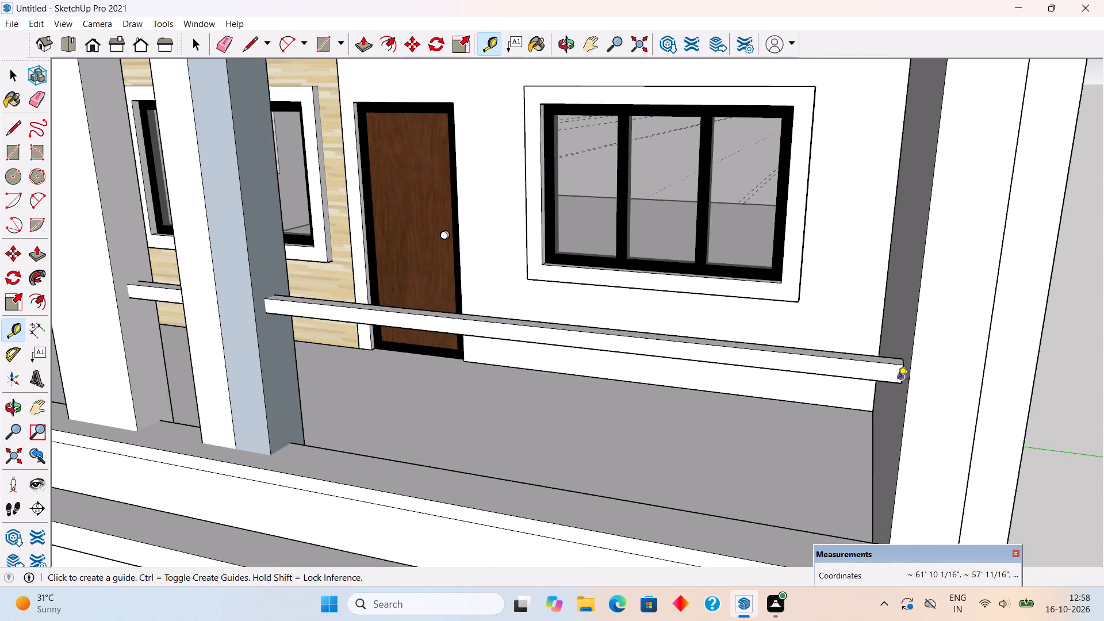
scroll(898, 380, "up", 5)
double_click(904, 366)
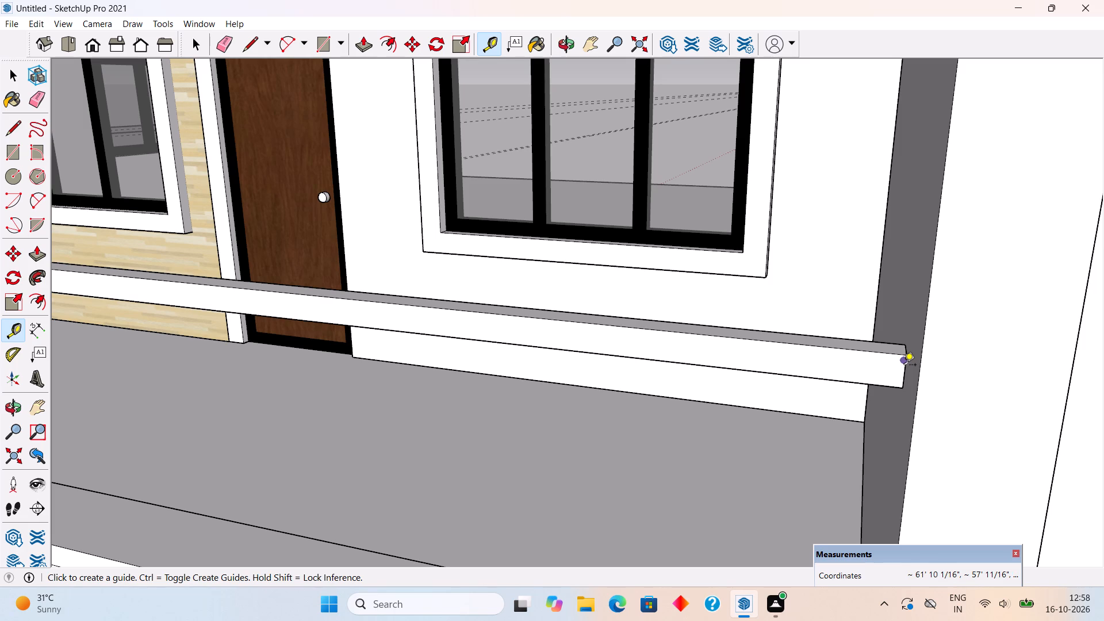
scroll(904, 366, "down", 9)
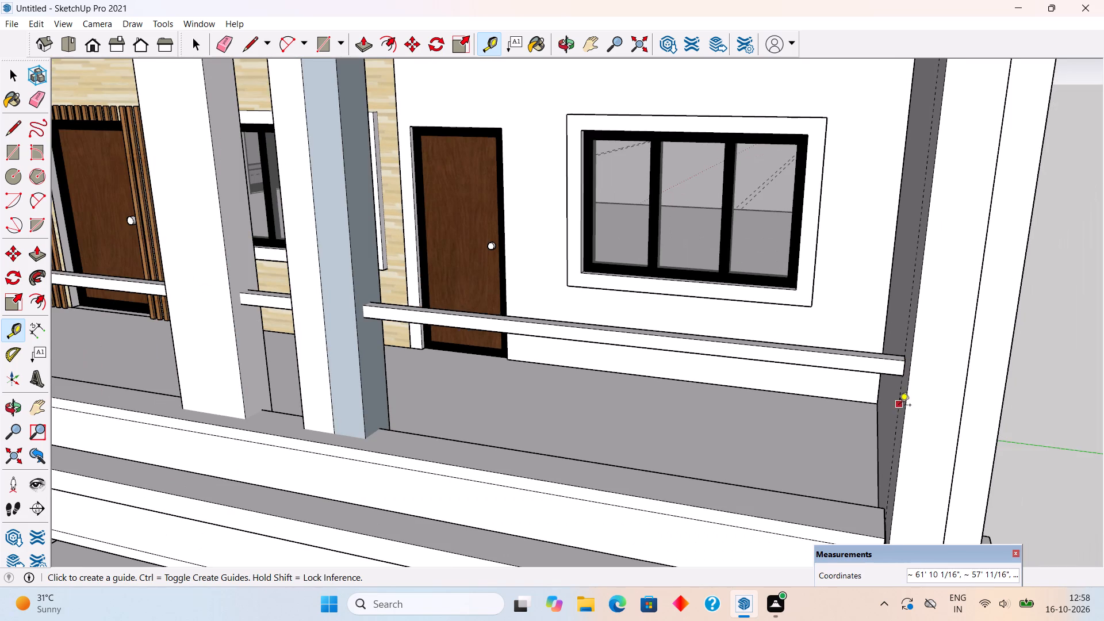
key("space")
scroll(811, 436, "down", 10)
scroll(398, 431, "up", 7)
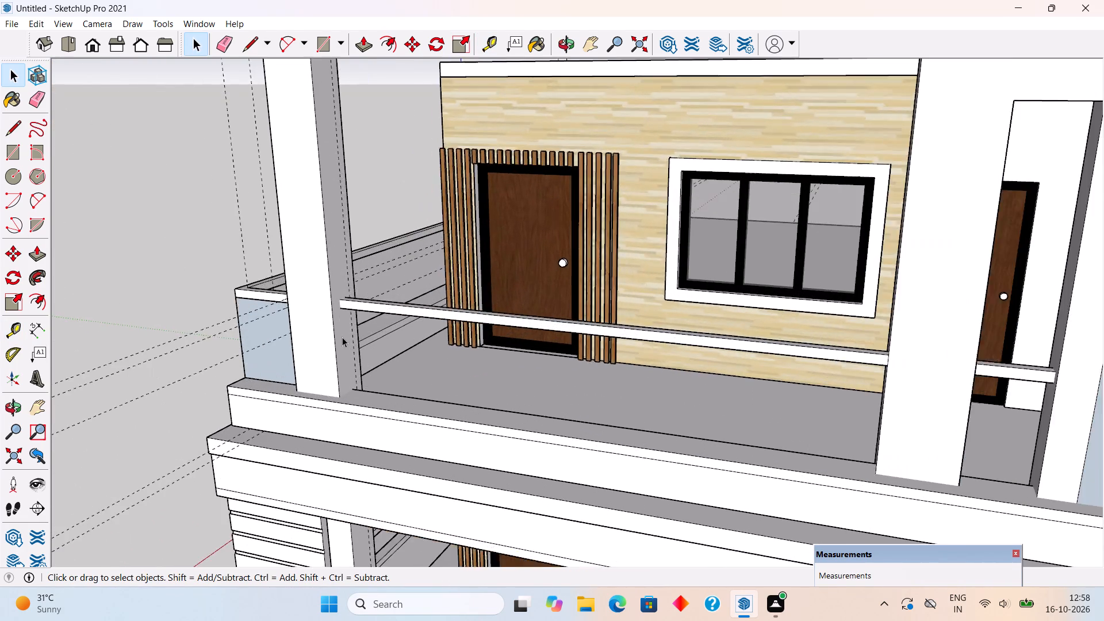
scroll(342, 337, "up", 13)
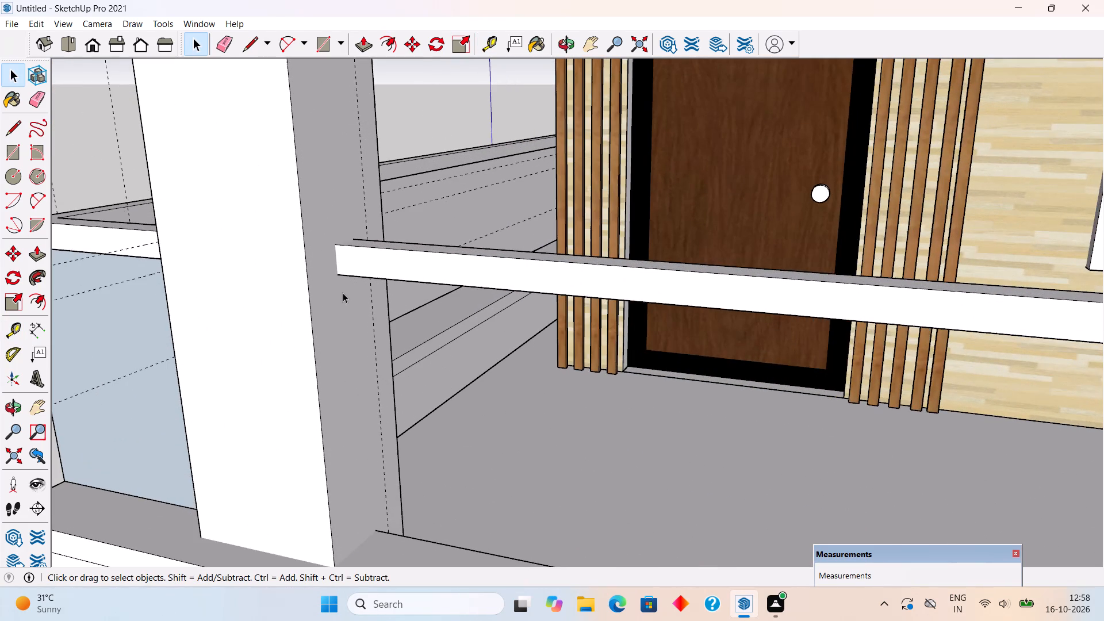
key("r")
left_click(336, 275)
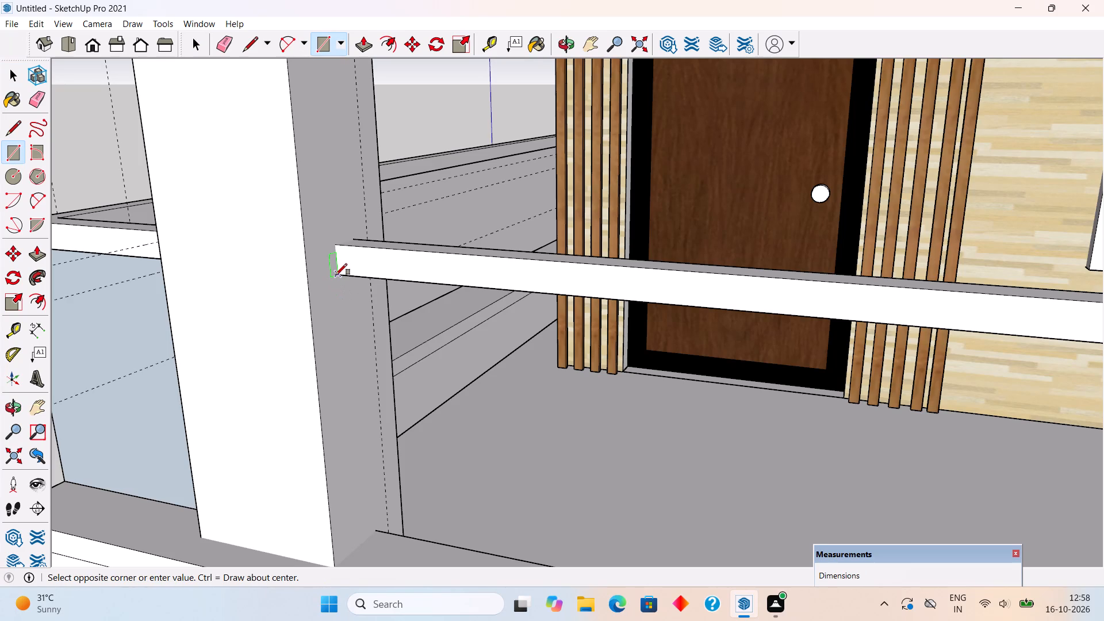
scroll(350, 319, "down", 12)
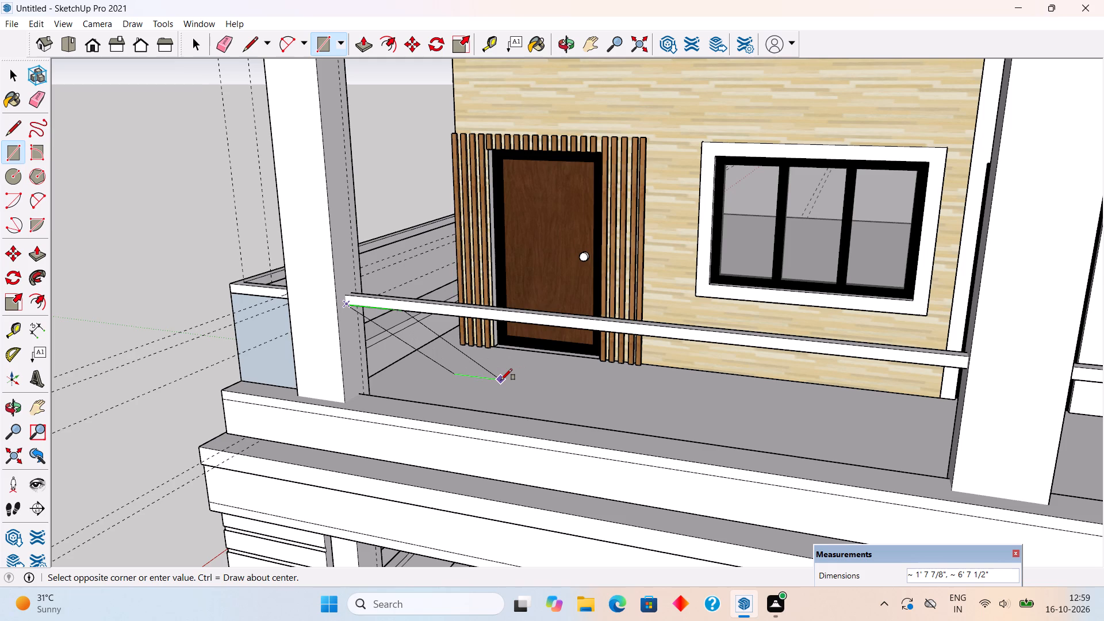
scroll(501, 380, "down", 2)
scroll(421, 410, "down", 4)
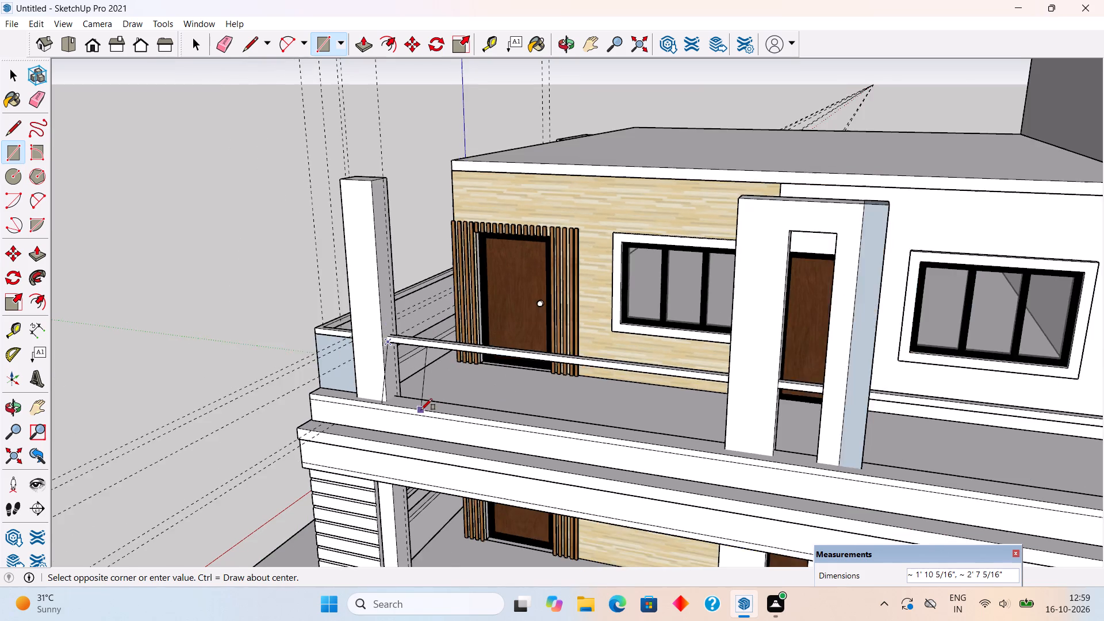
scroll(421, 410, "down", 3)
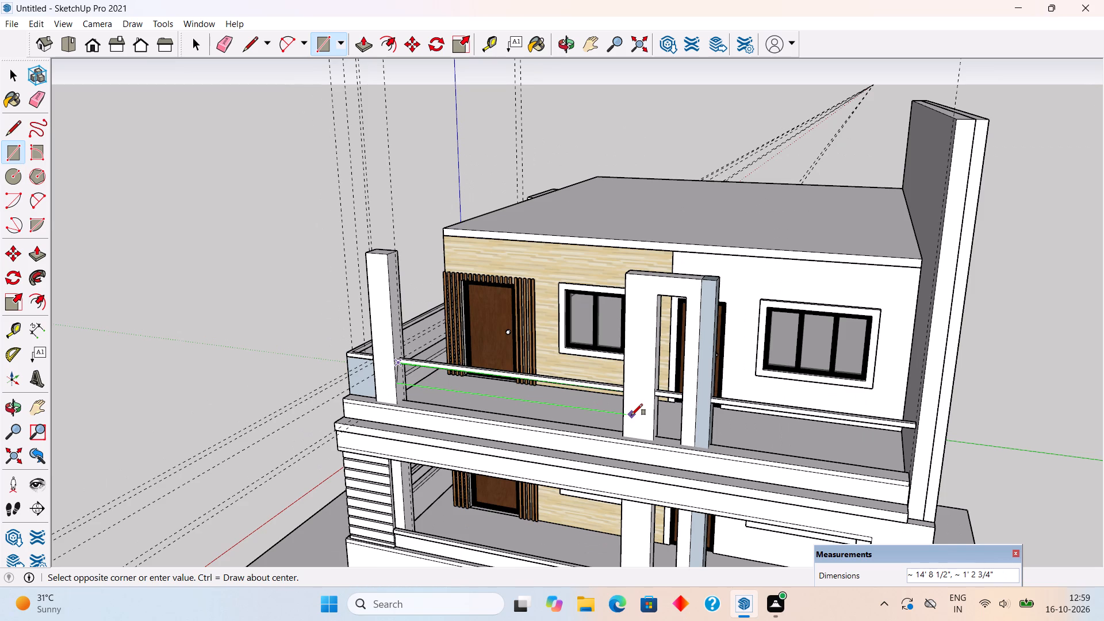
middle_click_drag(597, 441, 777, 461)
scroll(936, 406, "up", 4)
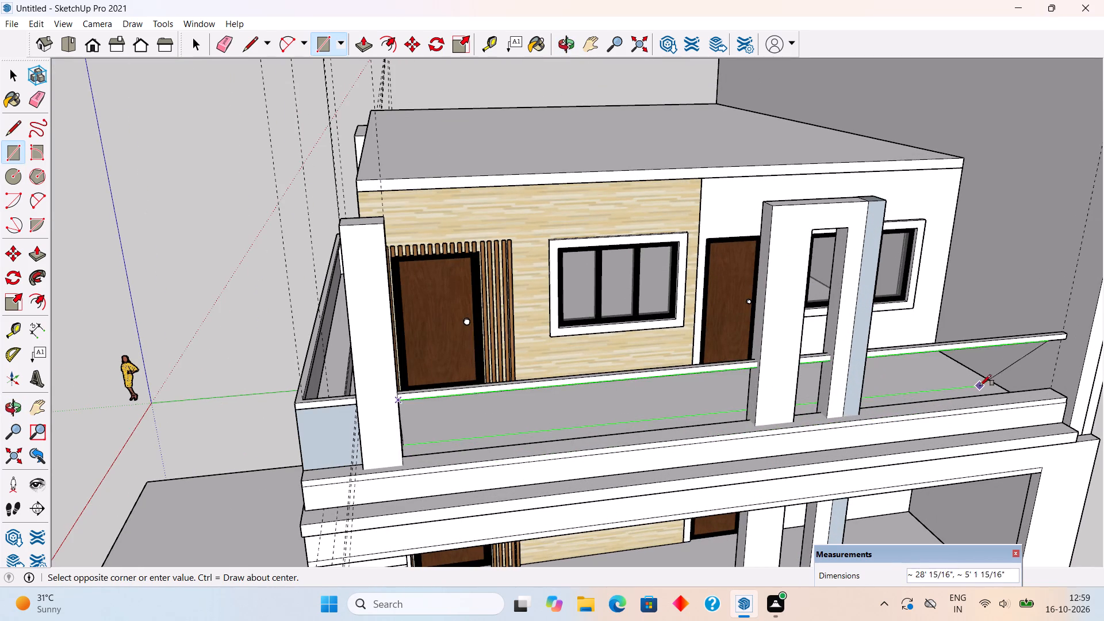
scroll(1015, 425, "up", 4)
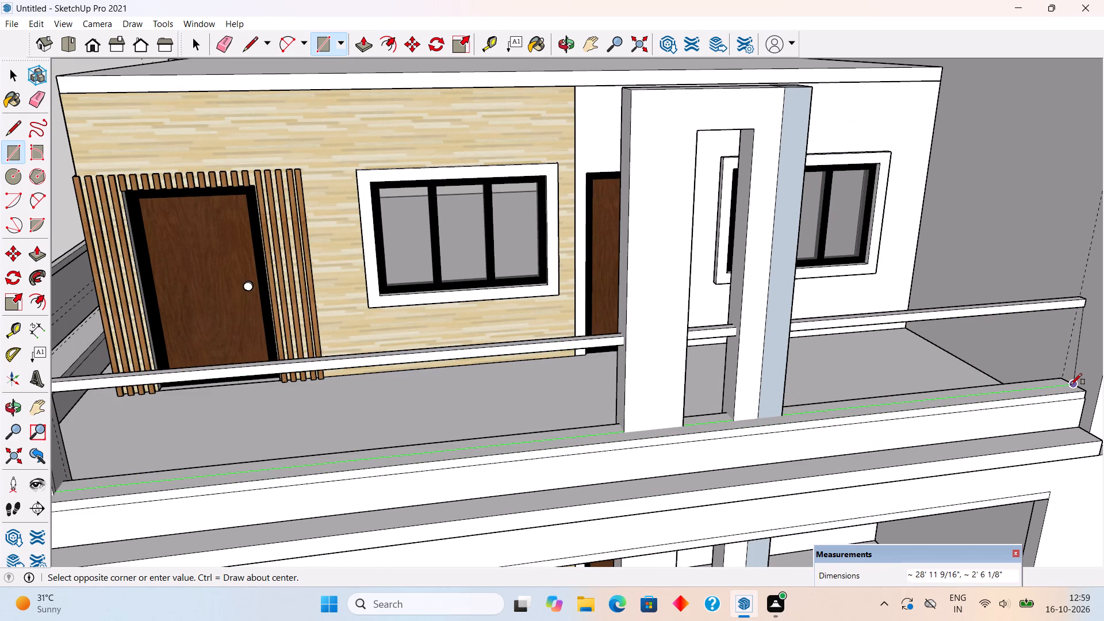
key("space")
Add a vertical Tape Measure guide along the front vertical edge of the handrail's end at the tall side wall.
scroll(952, 370, "down", 5)
scroll(1029, 318, "up", 6)
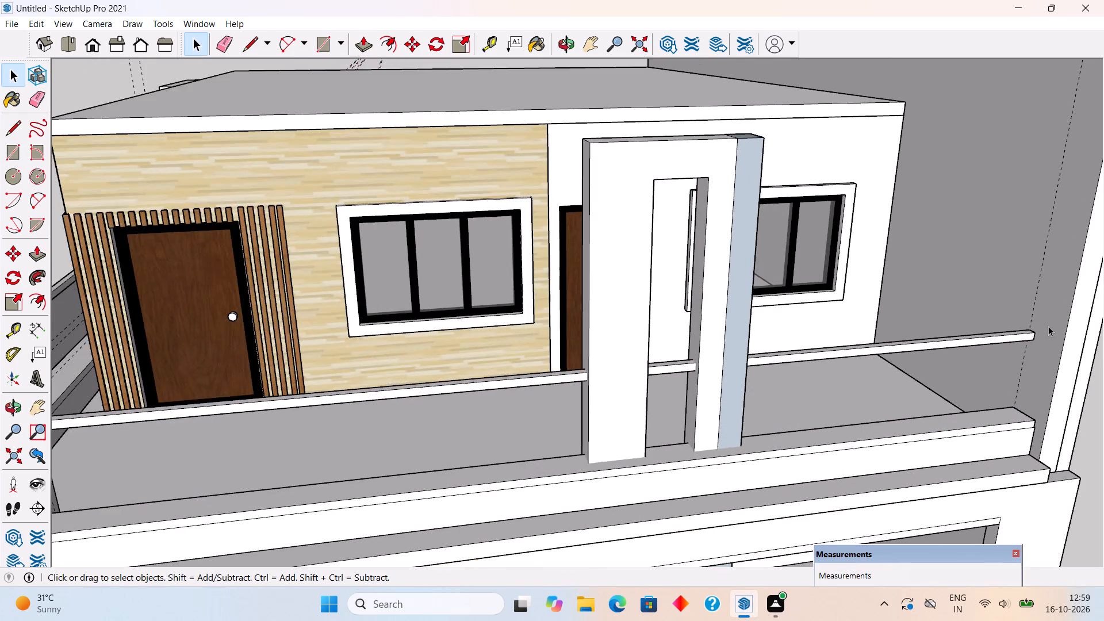
scroll(1048, 326, "up", 10)
key("t")
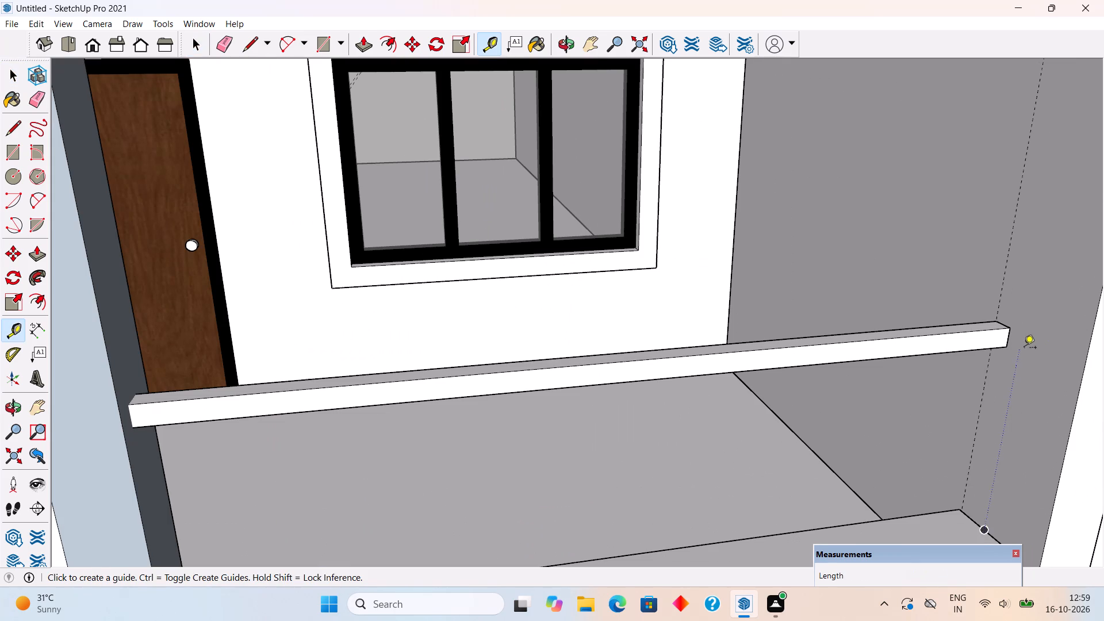
scroll(1024, 348, "up", 4)
double_click(1006, 336)
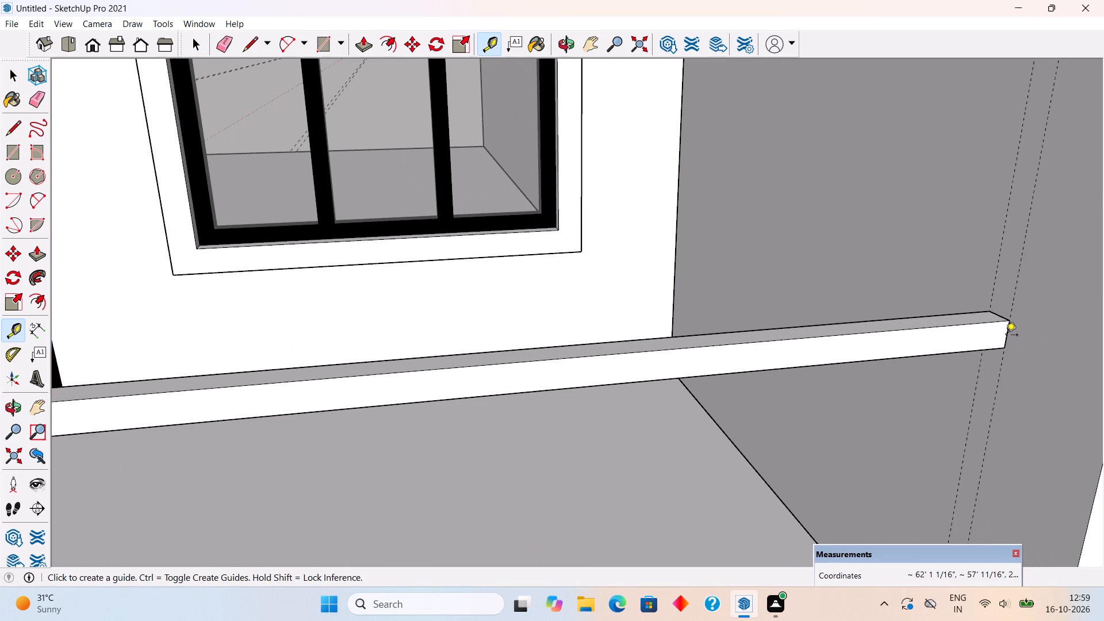
scroll(1006, 336, "down", 10)
scroll(1018, 381, "down", 4)
key("space")
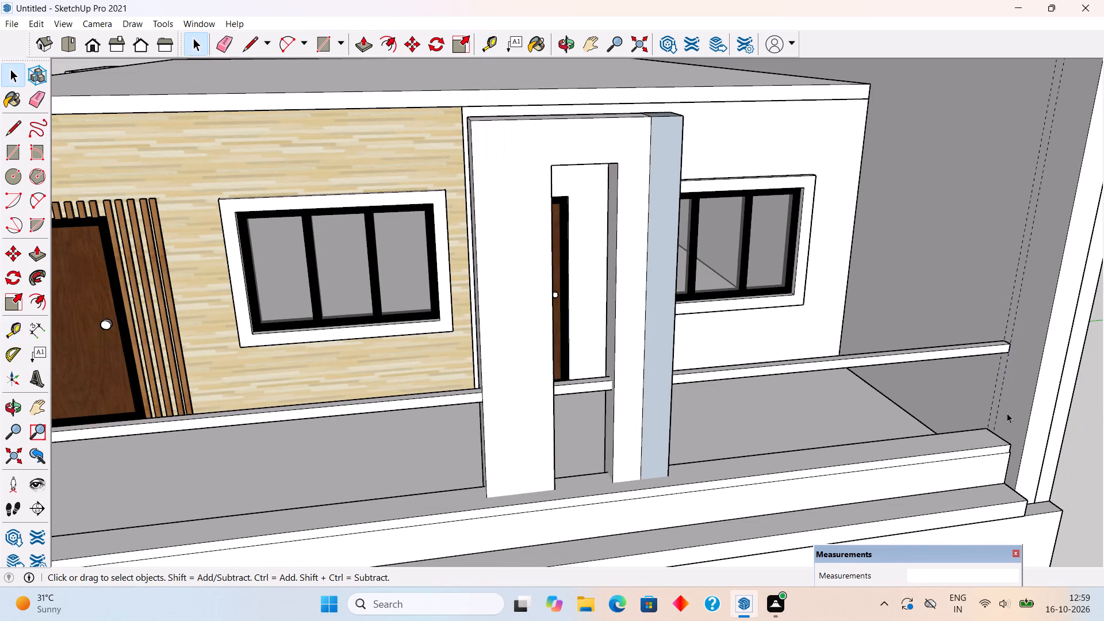
Draw a 29' by about 2' 9" vertical rectangle from the handrail's underside at the corner column to the parapet at the side wall.
scroll(1007, 413, "down", 6)
middle_click_drag(444, 620, 1063, 620)
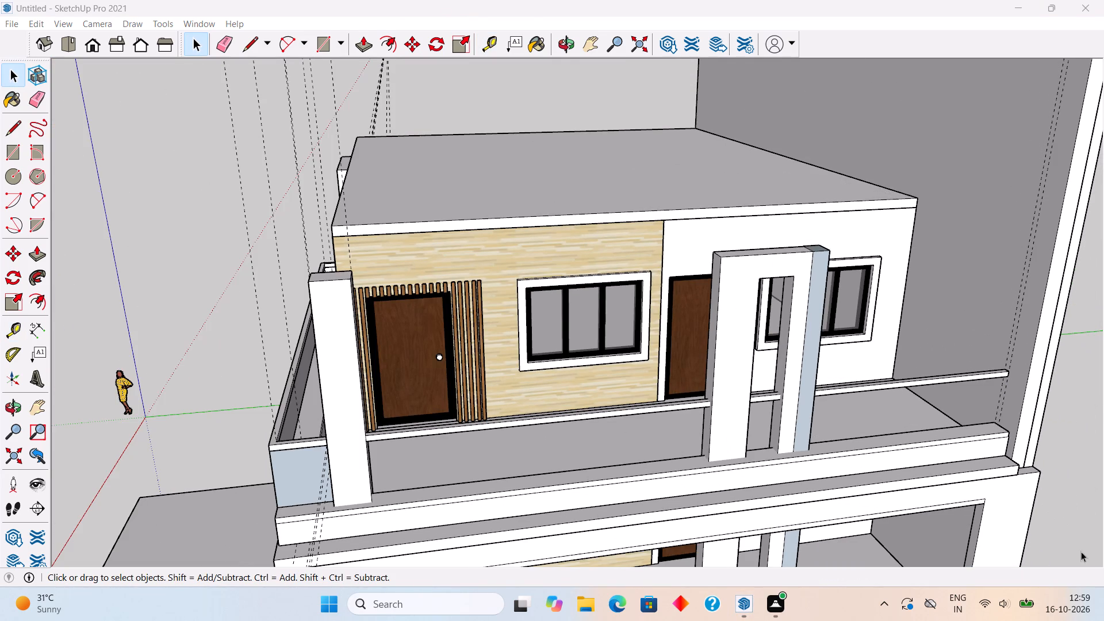
middle_click_drag(1048, 591, 982, 534)
scroll(1006, 510, "down", 4)
middle_click_drag(986, 496, 845, 440)
scroll(557, 467, "up", 4)
scroll(354, 368, "up", 3)
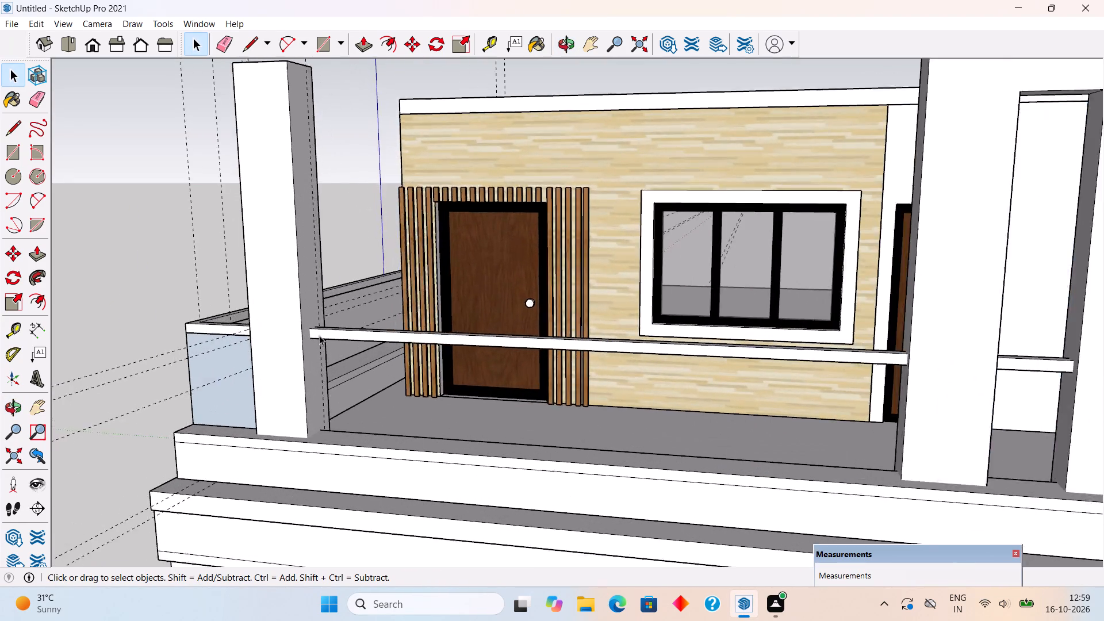
scroll(319, 335, "up", 6)
key("r")
left_click(311, 340)
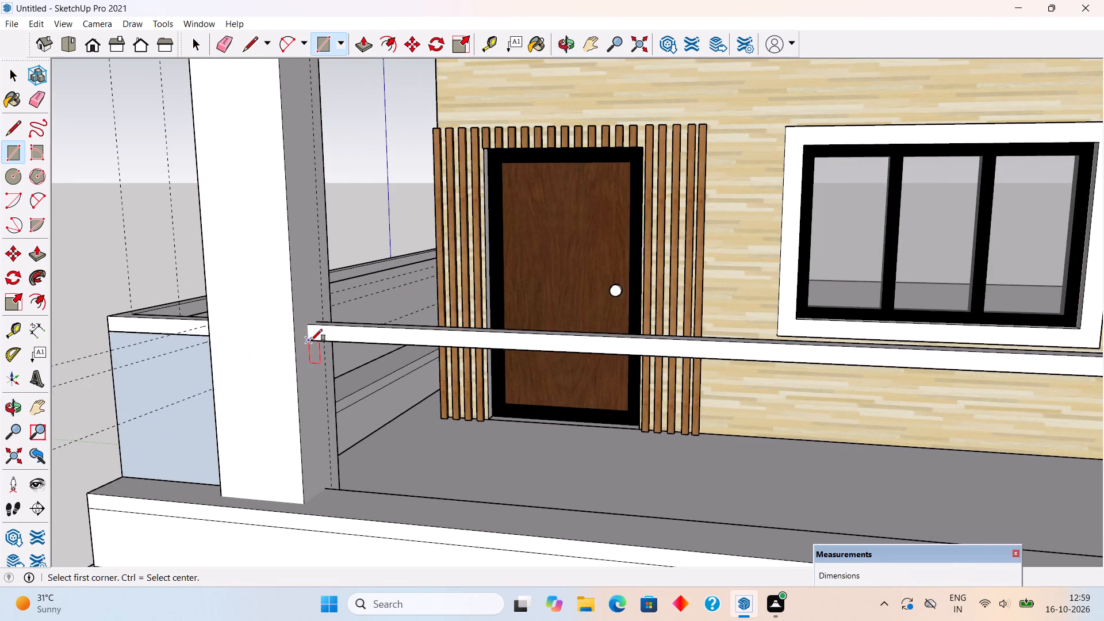
scroll(311, 363, "down", 8)
middle_click_drag(472, 436, 639, 443)
scroll(639, 443, "down", 3)
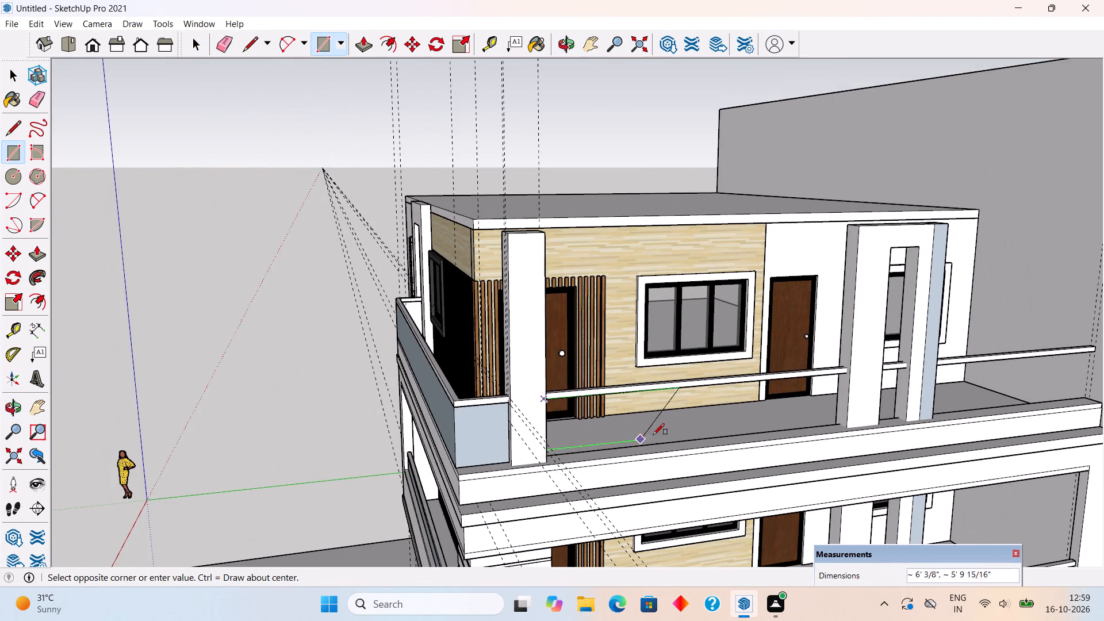
scroll(1070, 392, "up", 4)
middle_click_drag(880, 373, 765, 373)
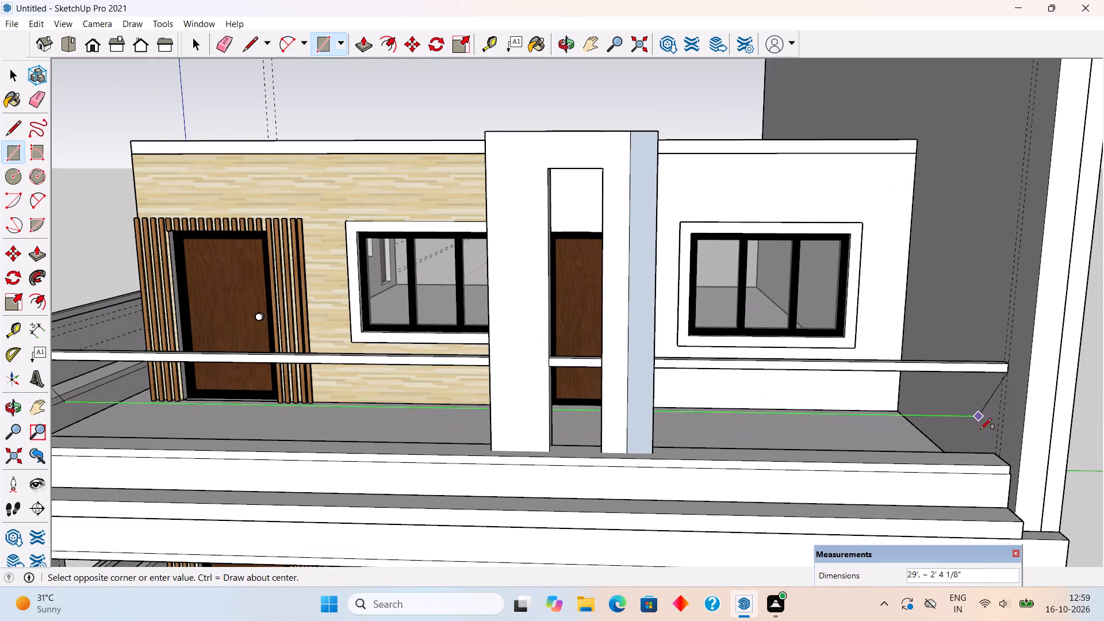
middle_click_drag(984, 449, 1025, 482)
scroll(1009, 471, "up", 3)
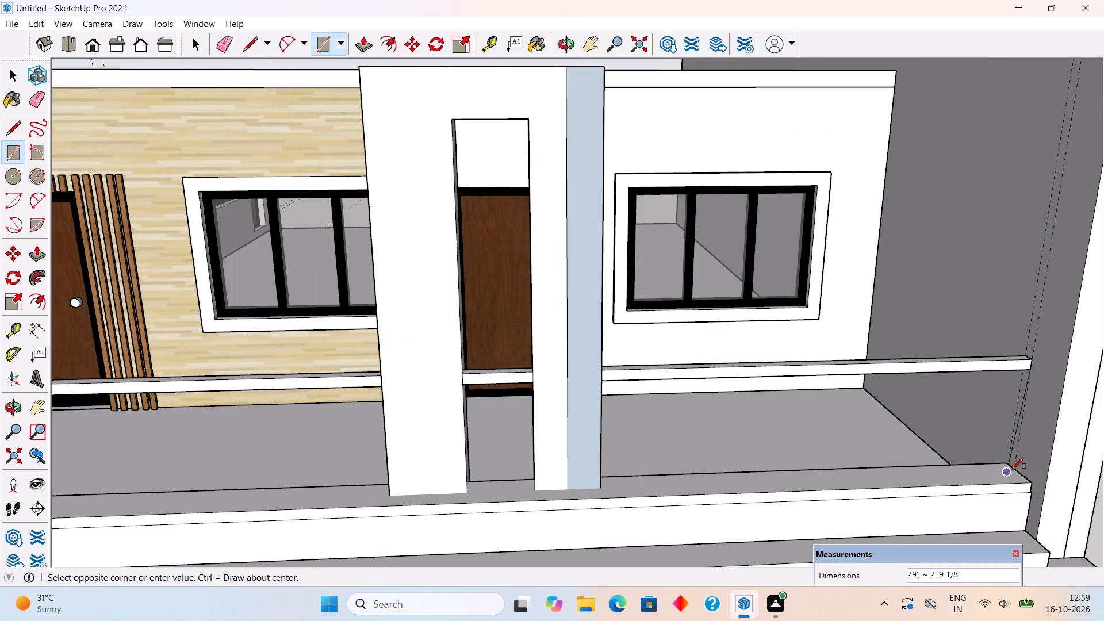
left_click(1015, 467)
scroll(993, 474, "down", 5)
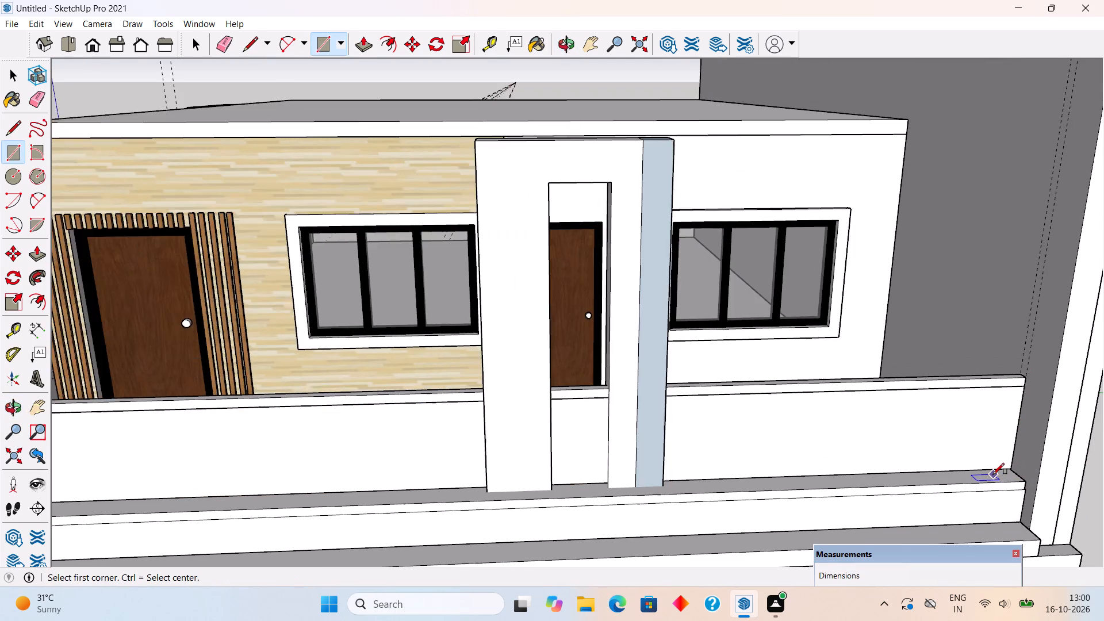
key("space")
Group the newly drawn infill panel face beneath the top-floor balcony handrail and clear the selection.
scroll(985, 471, "down", 1)
triple_click(965, 460)
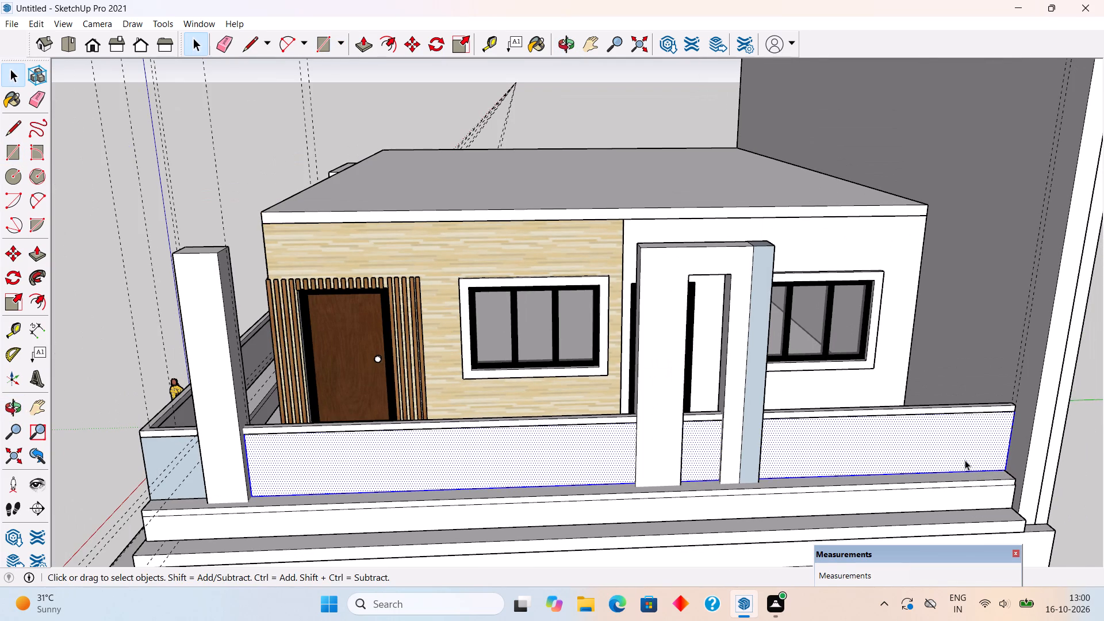
right_click(965, 460)
left_click(1012, 381)
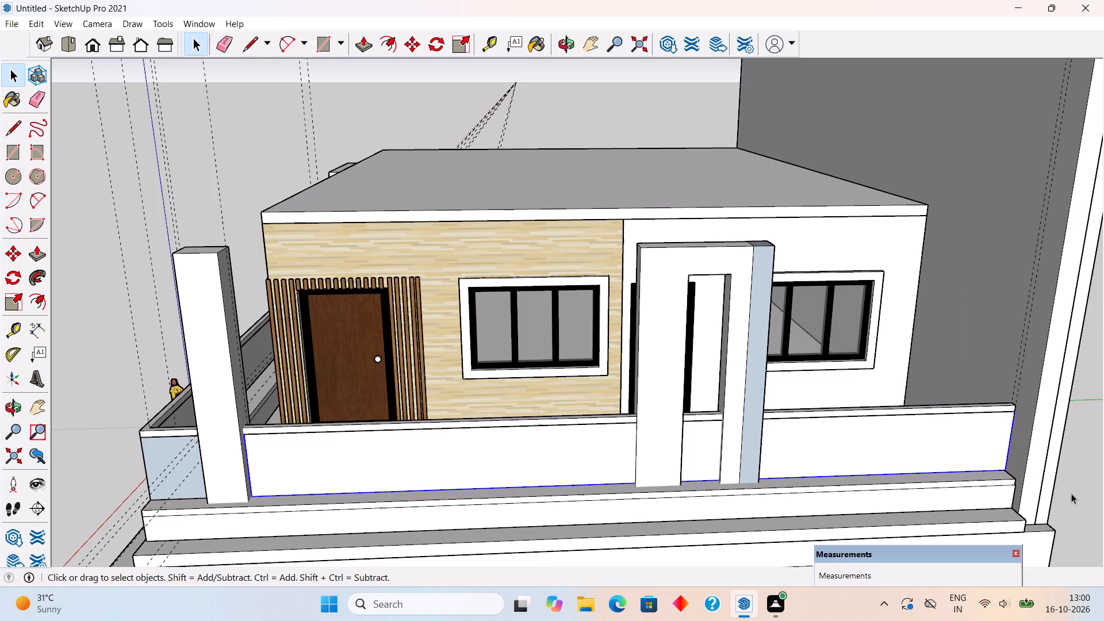
left_click(1072, 494)
Examine the whole three-storey house from several sides, checking the top-floor balcony railing, parapet and columns.
scroll(807, 397, "down", 5)
middle_click_drag(756, 414, 447, 383)
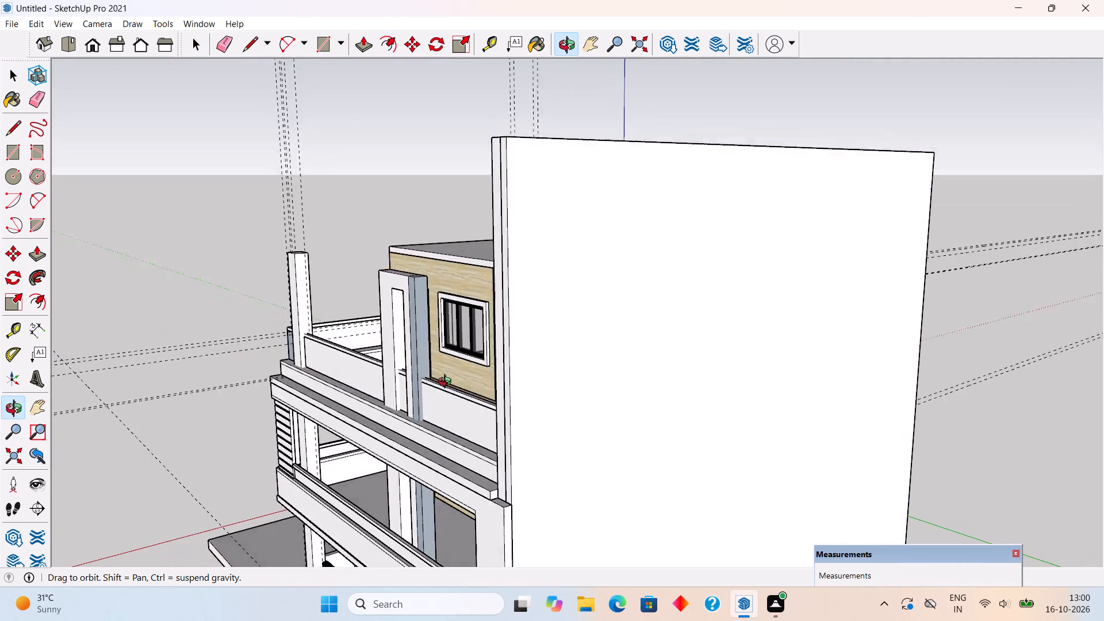
middle_click_drag(447, 383, 477, 483)
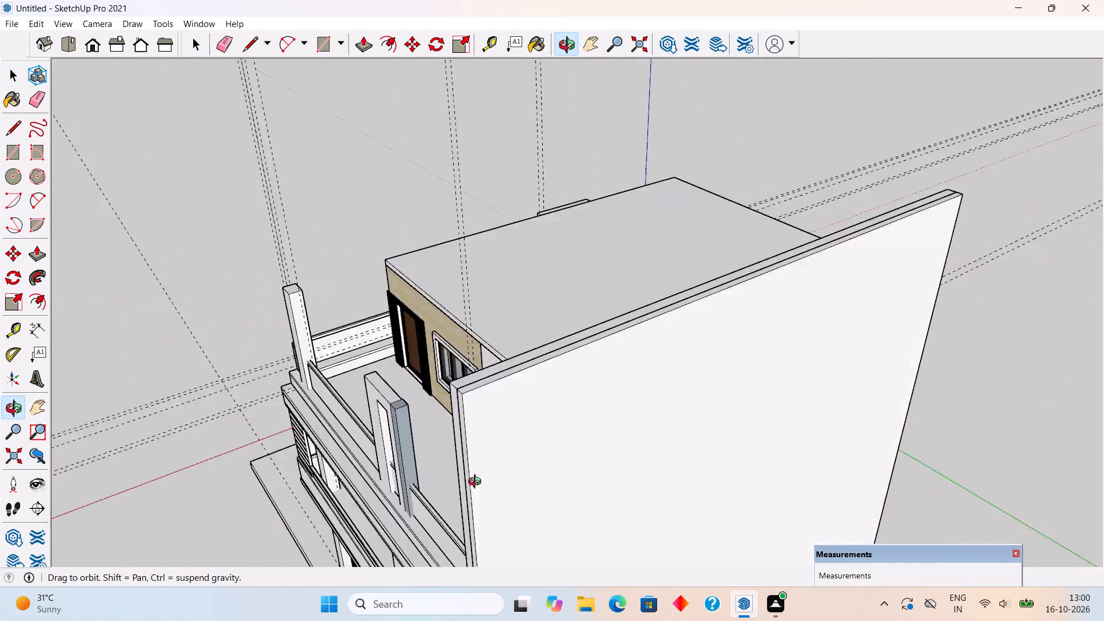
middle_click_drag(477, 483, 726, 391)
scroll(726, 391, "down", 7)
middle_click_drag(731, 423, 861, 345)
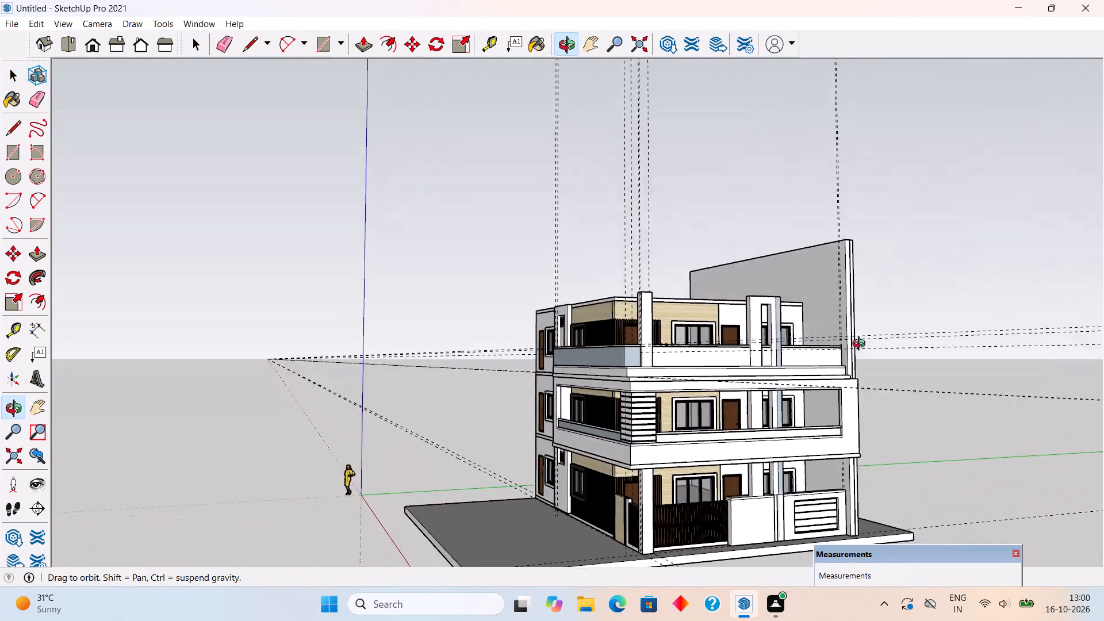
middle_click_drag(861, 345, 1000, 358)
scroll(648, 476, "up", 4)
middle_click_drag(648, 488, 769, 471)
scroll(768, 471, "up", 2)
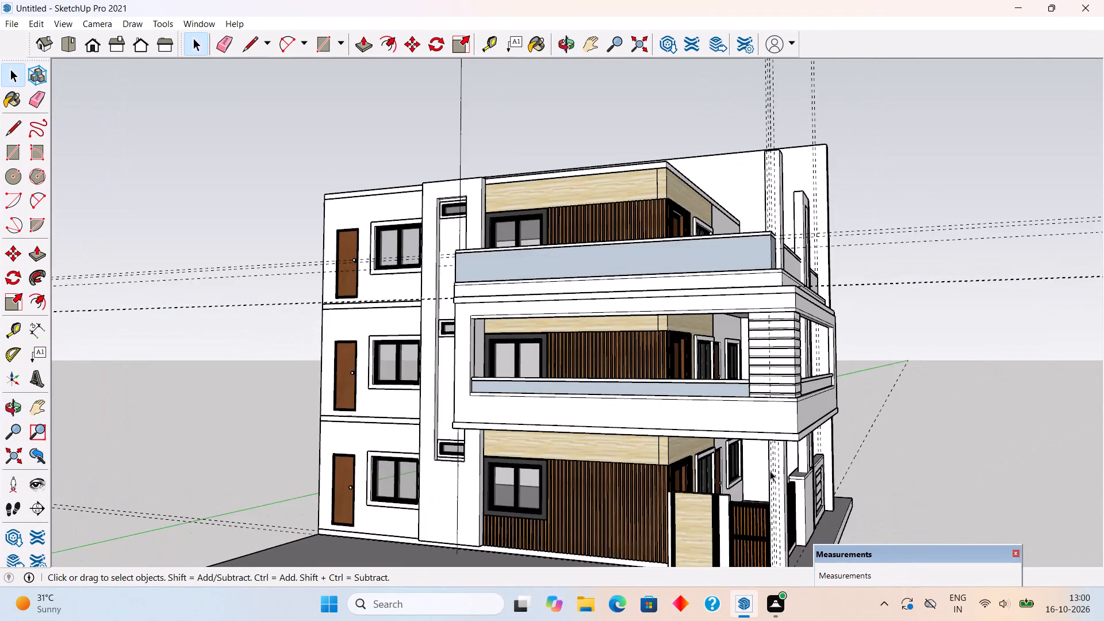
scroll(770, 471, "down", 2)
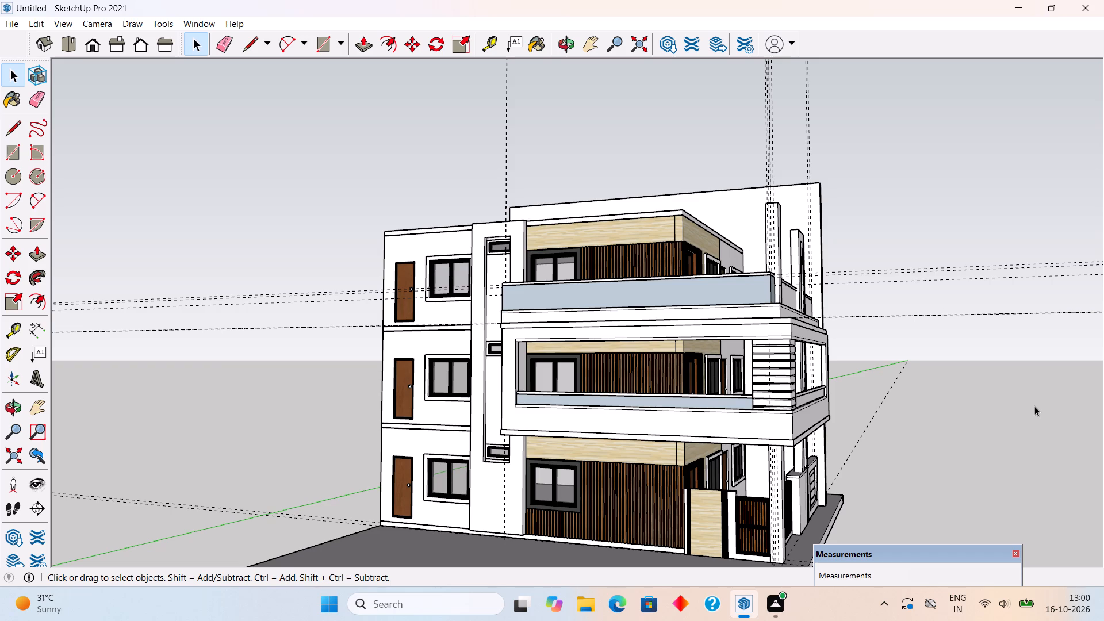
middle_click_drag(834, 336, 736, 356)
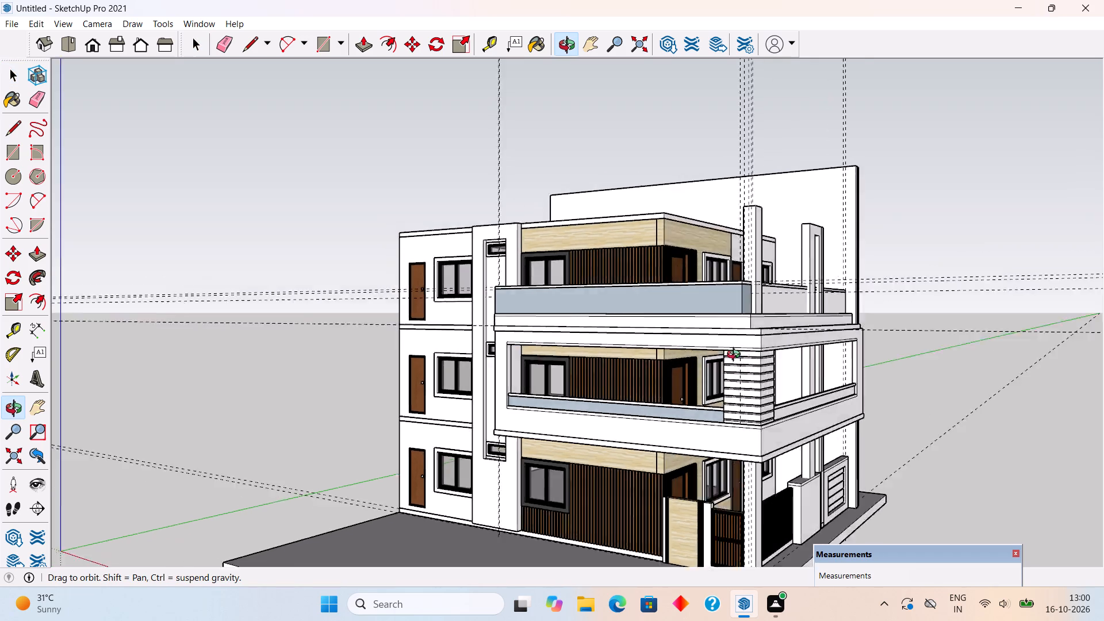
middle_click_drag(736, 356, 657, 388)
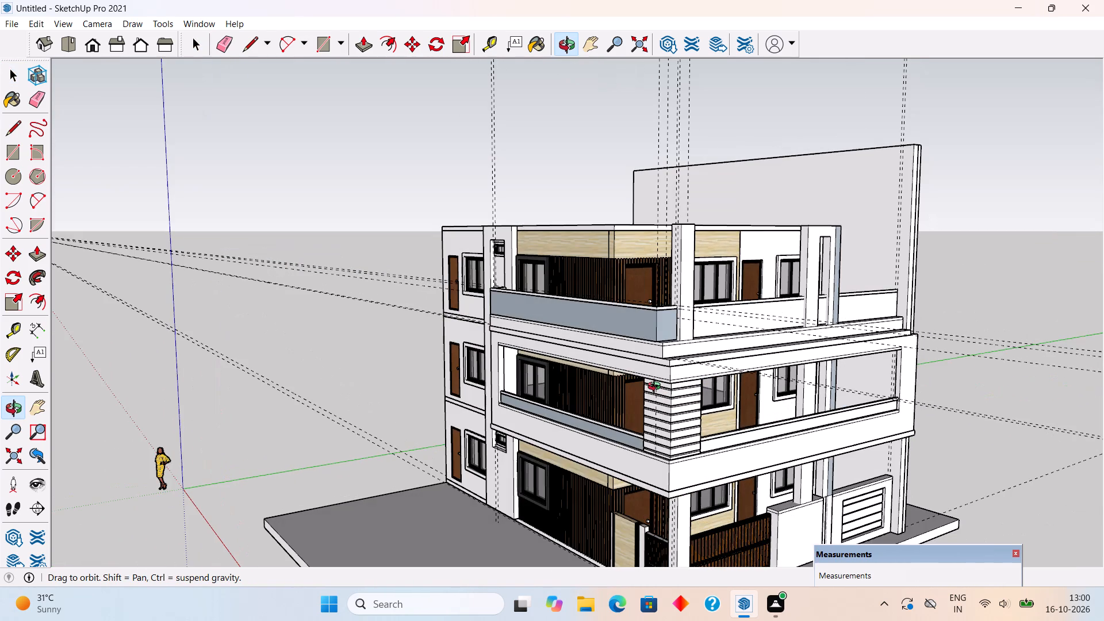
middle_click_drag(657, 388, 657, 388)
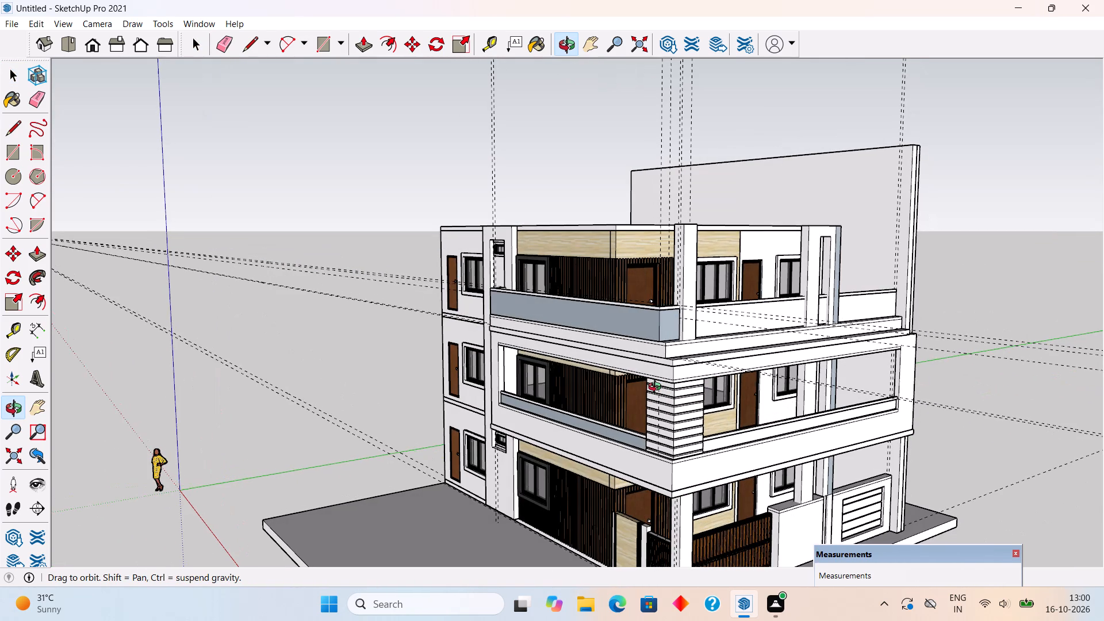
middle_click_drag(657, 388, 658, 391)
scroll(672, 390, "down", 3)
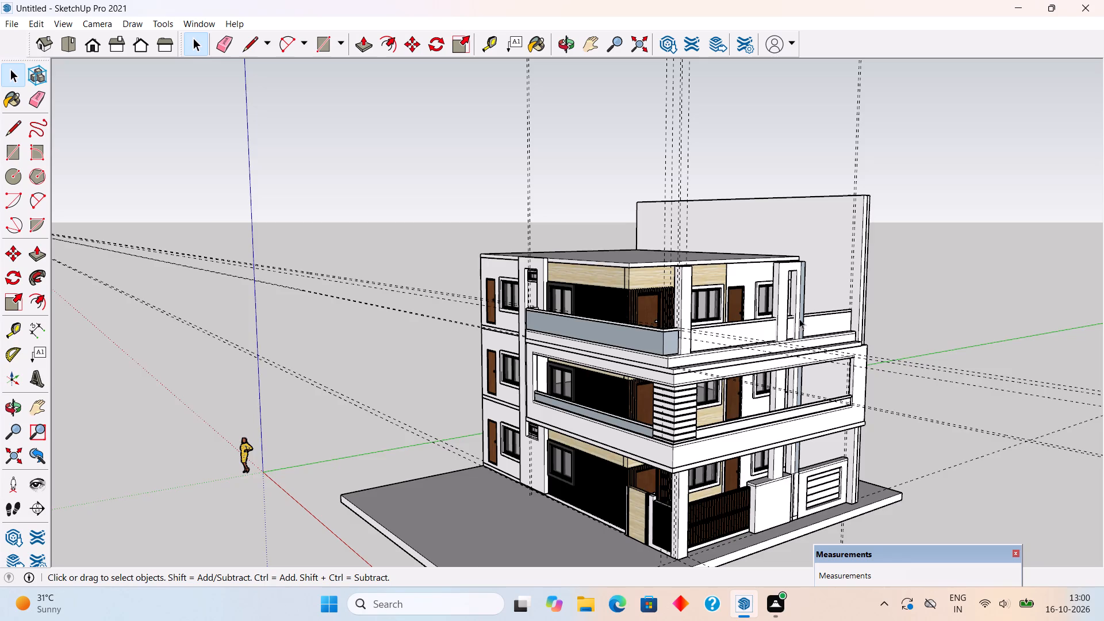
scroll(817, 313, "up", 5)
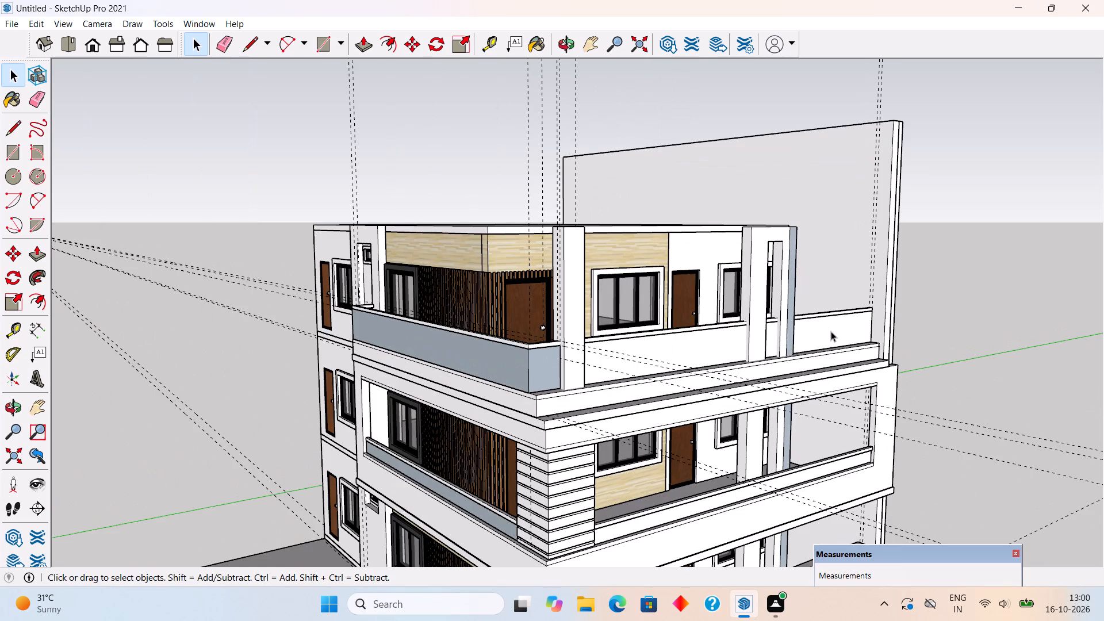
middle_click_drag(829, 353, 975, 276)
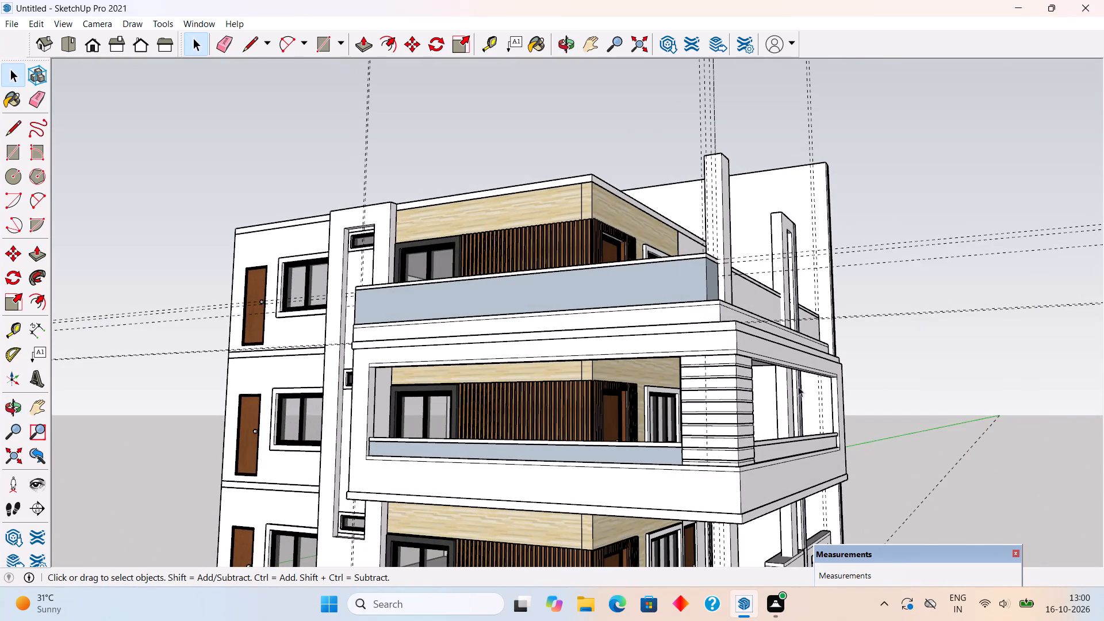
middle_click_drag(767, 353, 887, 432)
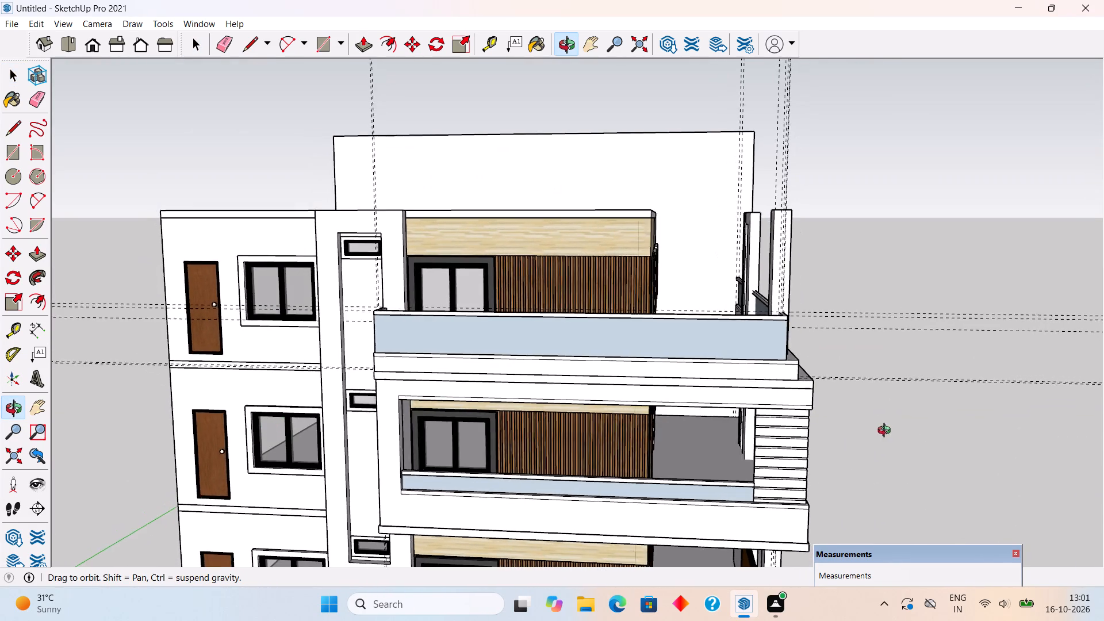
middle_click_drag(887, 432, 684, 486)
scroll(681, 477, "down", 2)
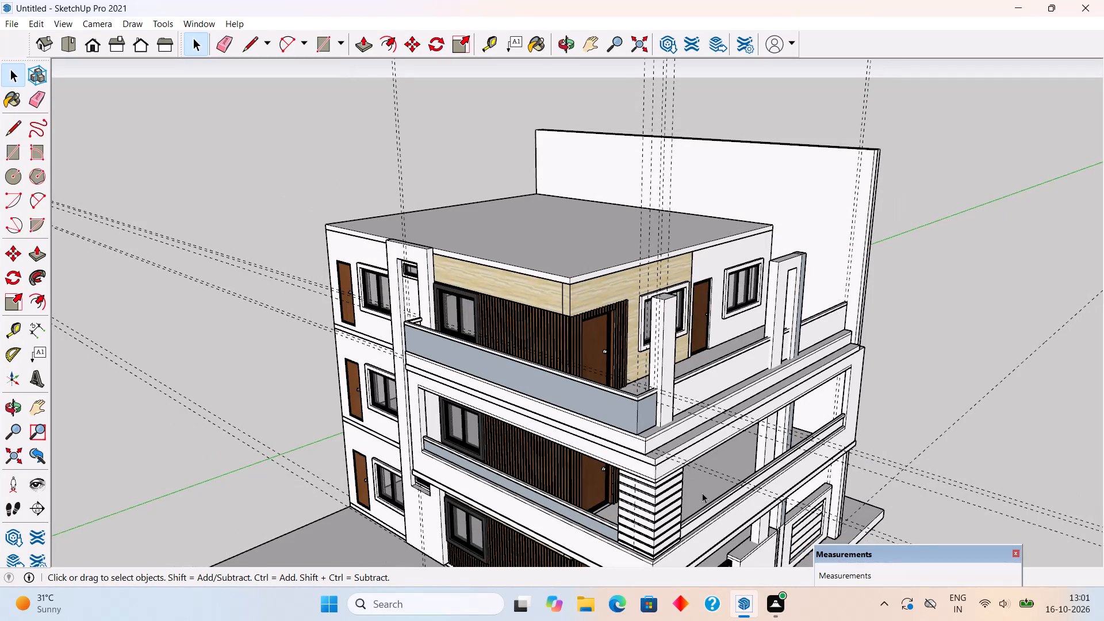
scroll(740, 559, "down", 4)
scroll(722, 246, "down", 6)
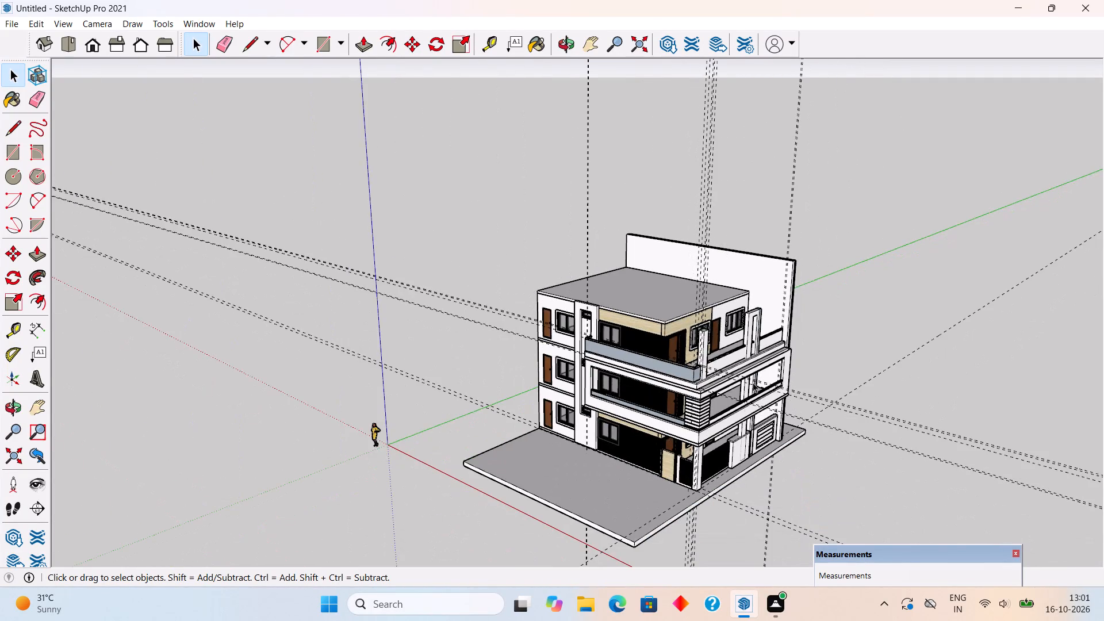
scroll(745, 413, "up", 1)
middle_click_drag(743, 408, 739, 348)
scroll(739, 348, "up", 3)
middle_click_drag(734, 422, 741, 359)
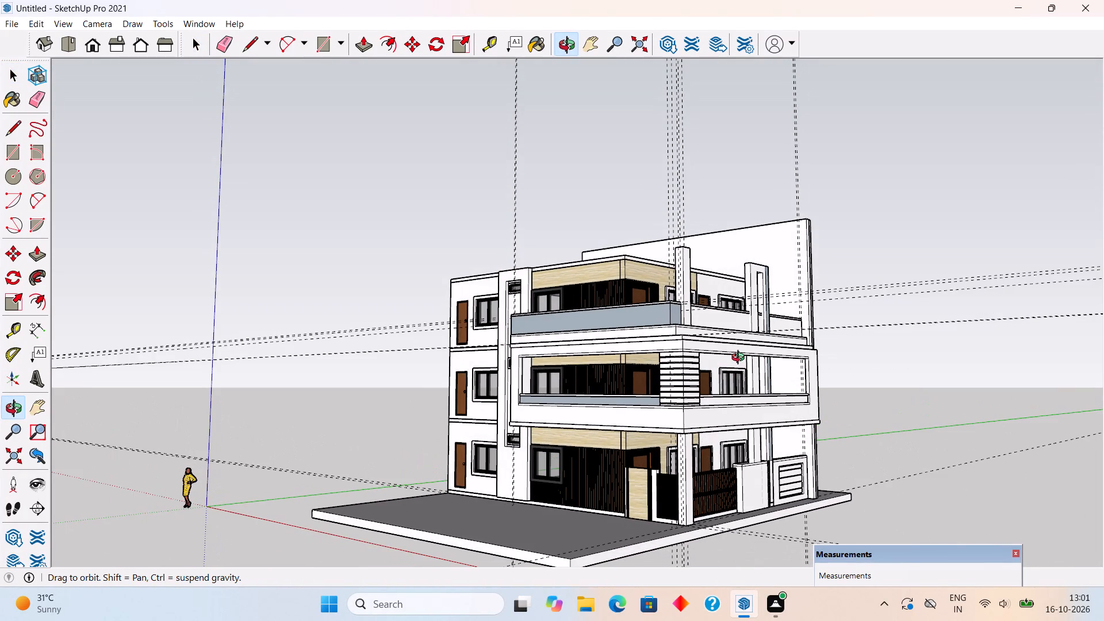
middle_click_drag(741, 359, 759, 340)
scroll(759, 340, "up", 2)
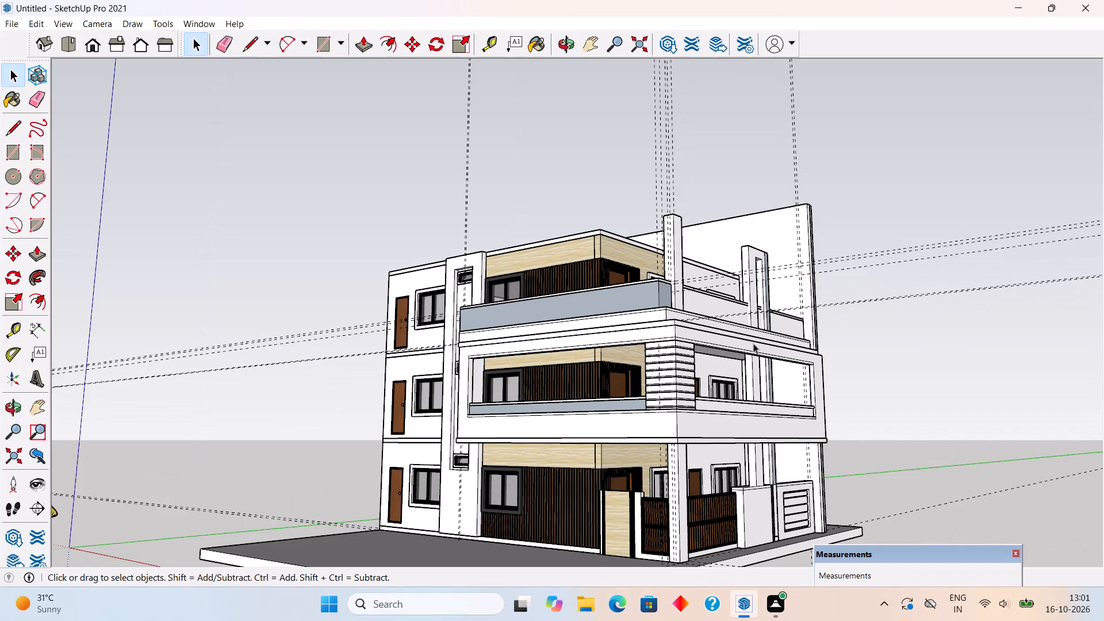
scroll(667, 315, "up", 2)
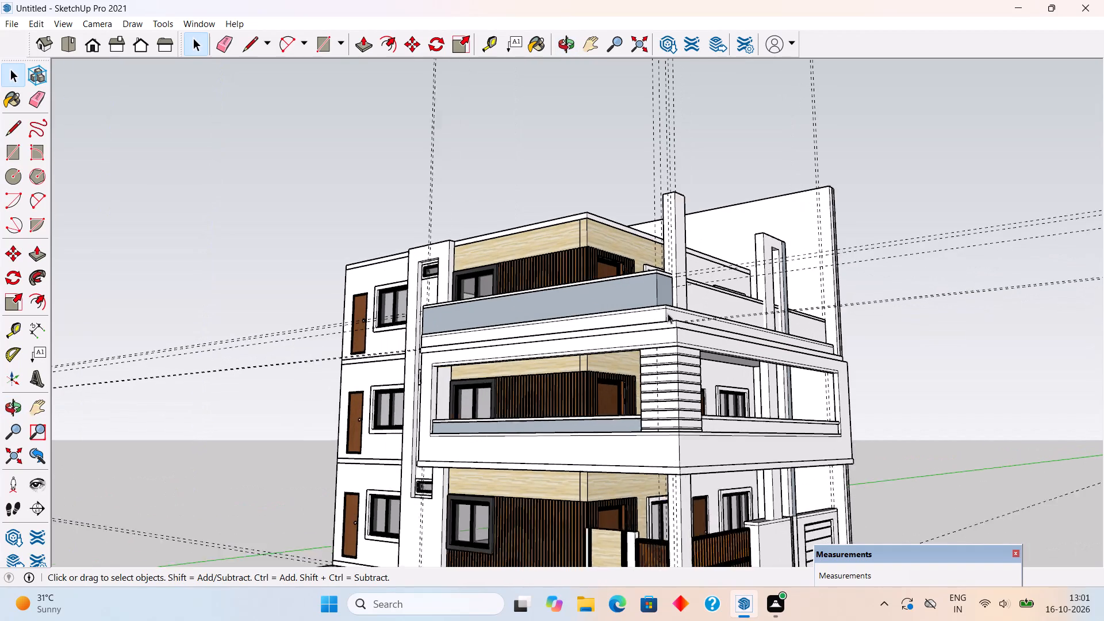
scroll(668, 313, "up", 5)
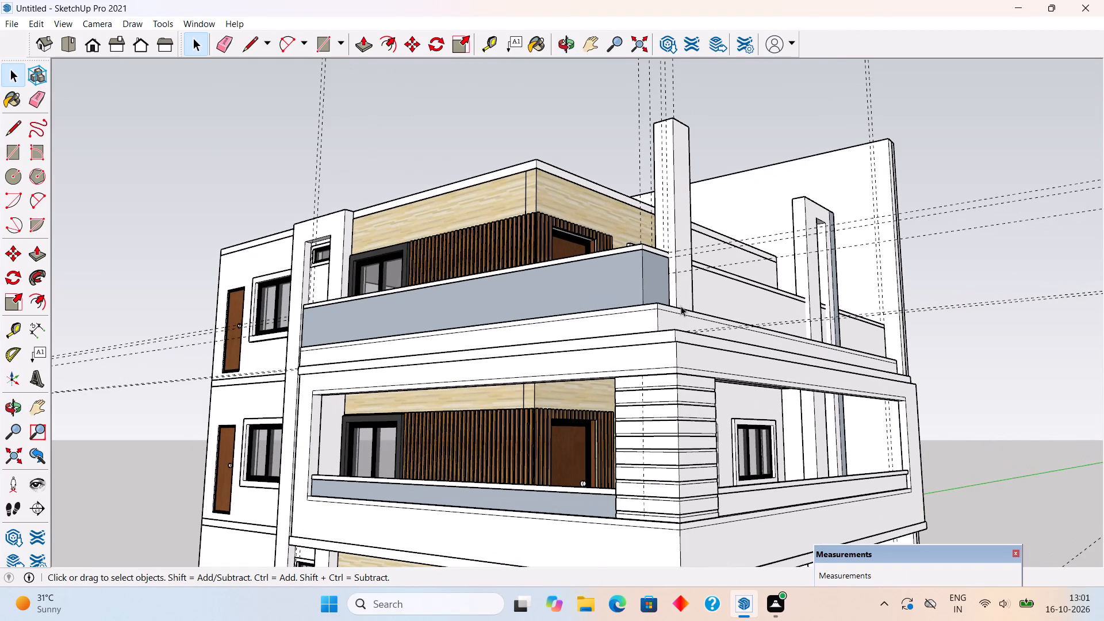
scroll(681, 309, "down", 2)
scroll(684, 398, "down", 1)
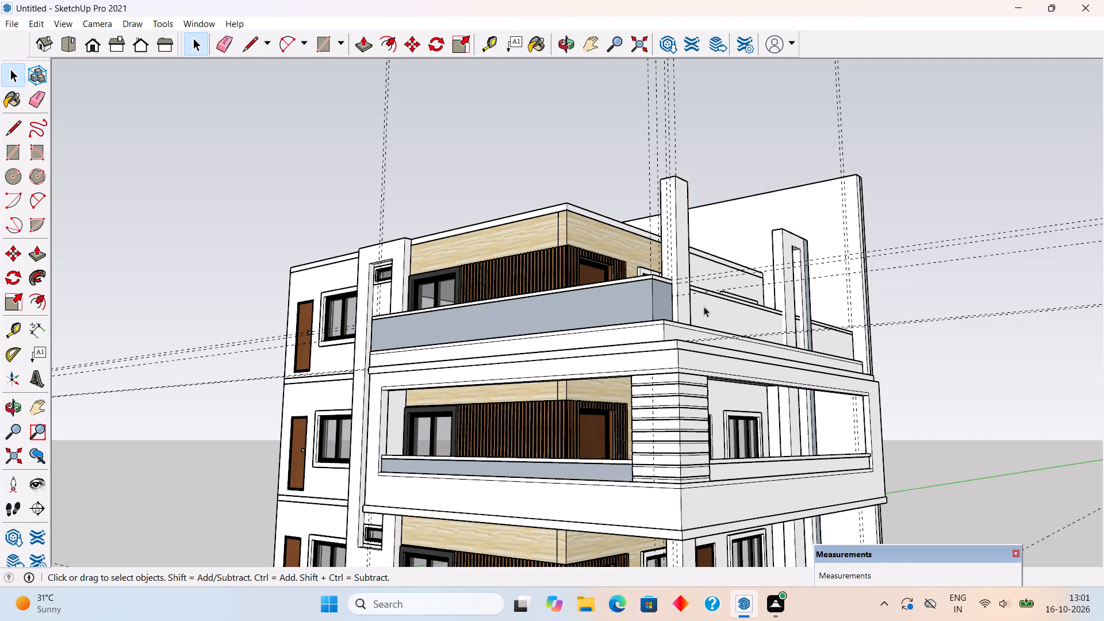
middle_click_drag(712, 363, 764, 469)
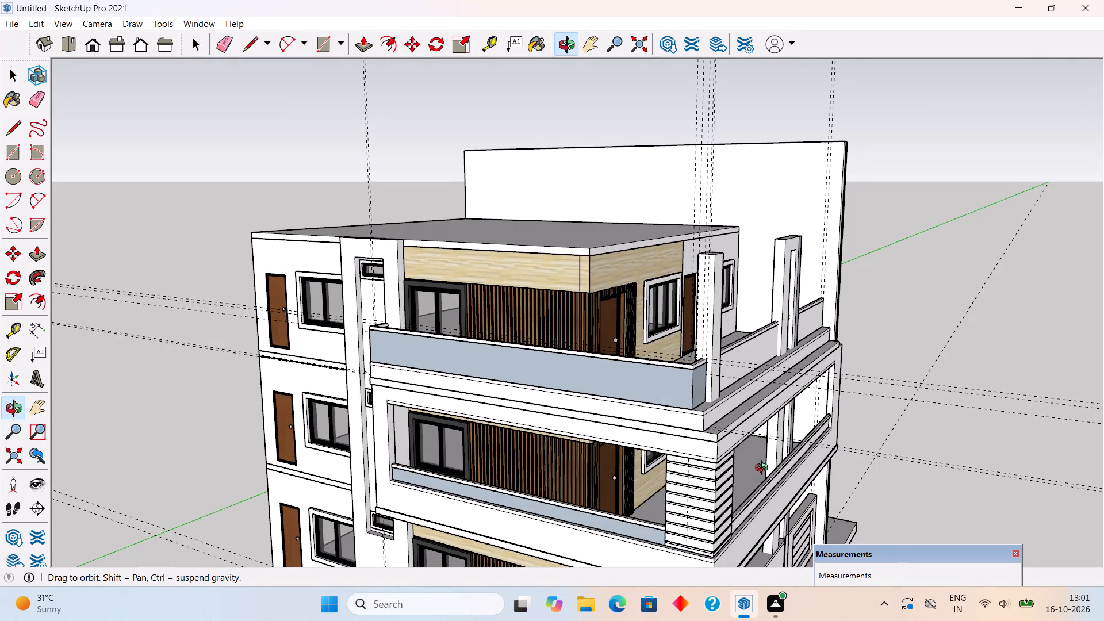
middle_click_drag(764, 469, 826, 470)
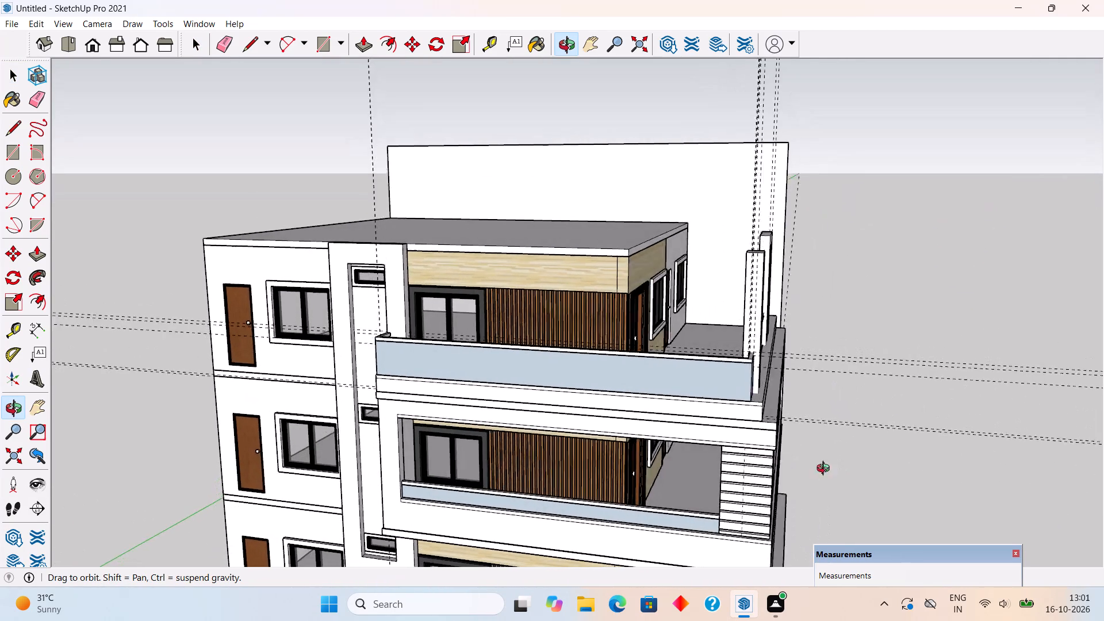
middle_click_drag(826, 470, 739, 551)
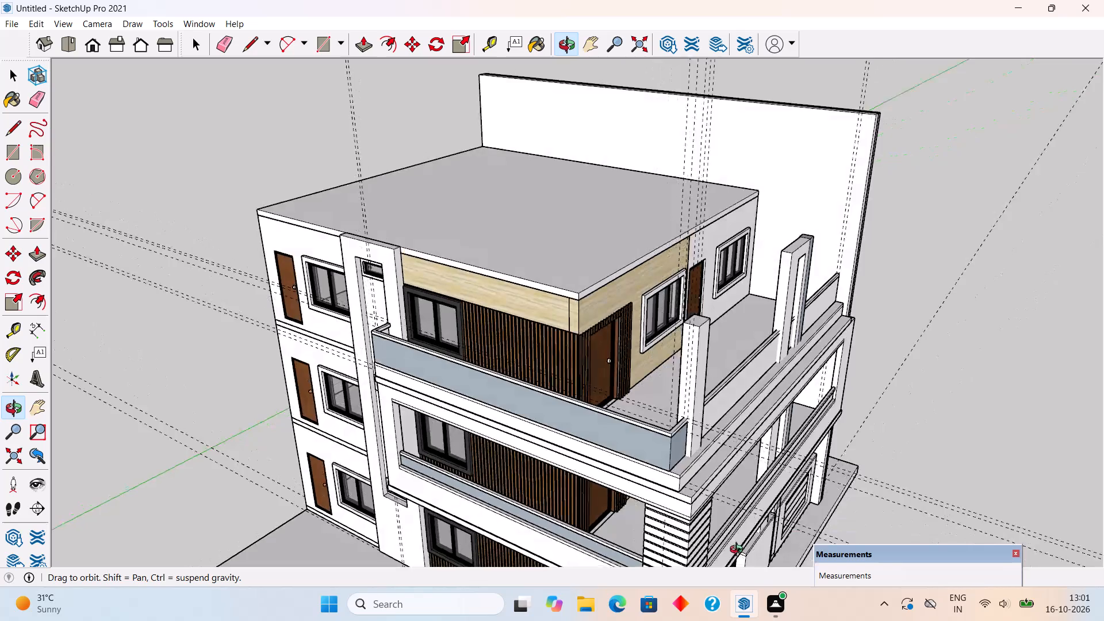
middle_click_drag(739, 551, 719, 553)
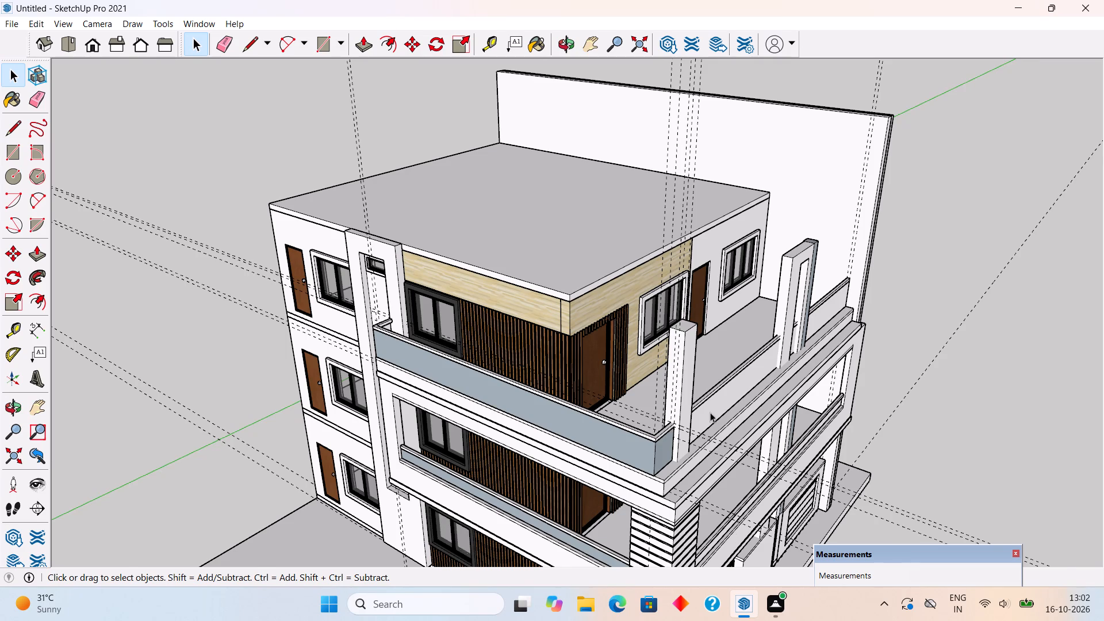
scroll(710, 404, "down", 9)
middle_click_drag(714, 475, 747, 363)
scroll(747, 363, "up", 3)
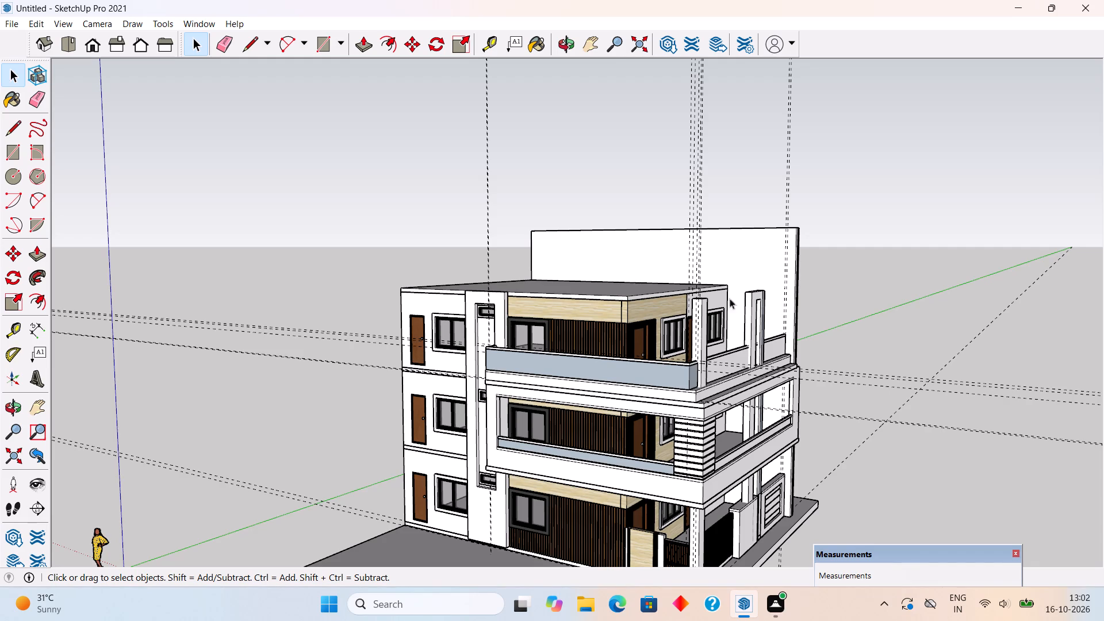
middle_click_drag(716, 268, 764, 277)
scroll(730, 315, "up", 1)
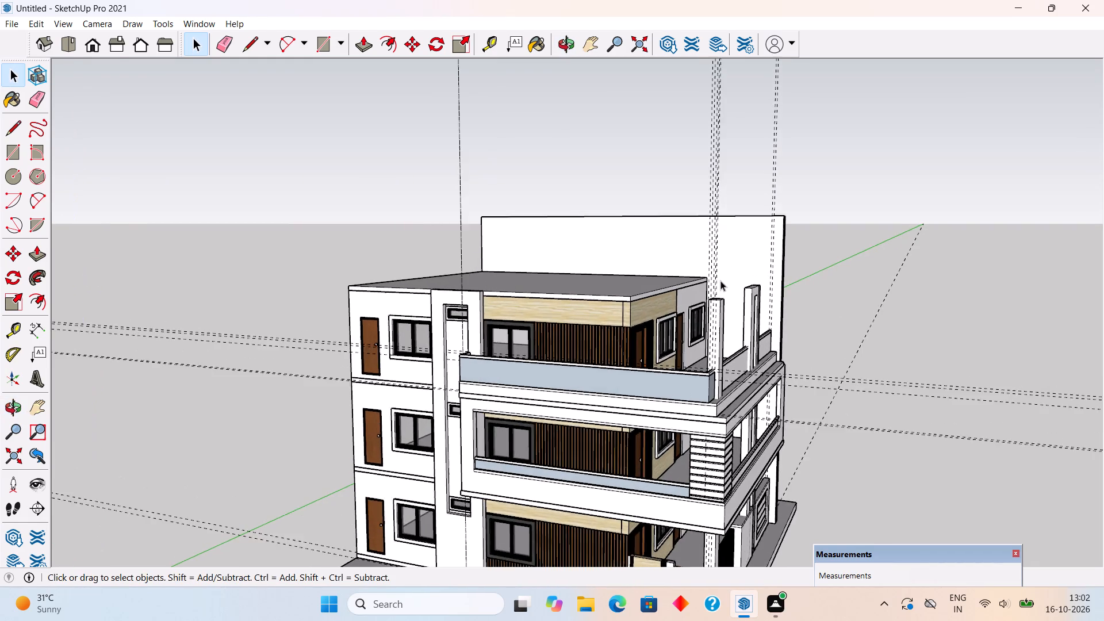
scroll(720, 277, "down", 4)
scroll(739, 501, "up", 6)
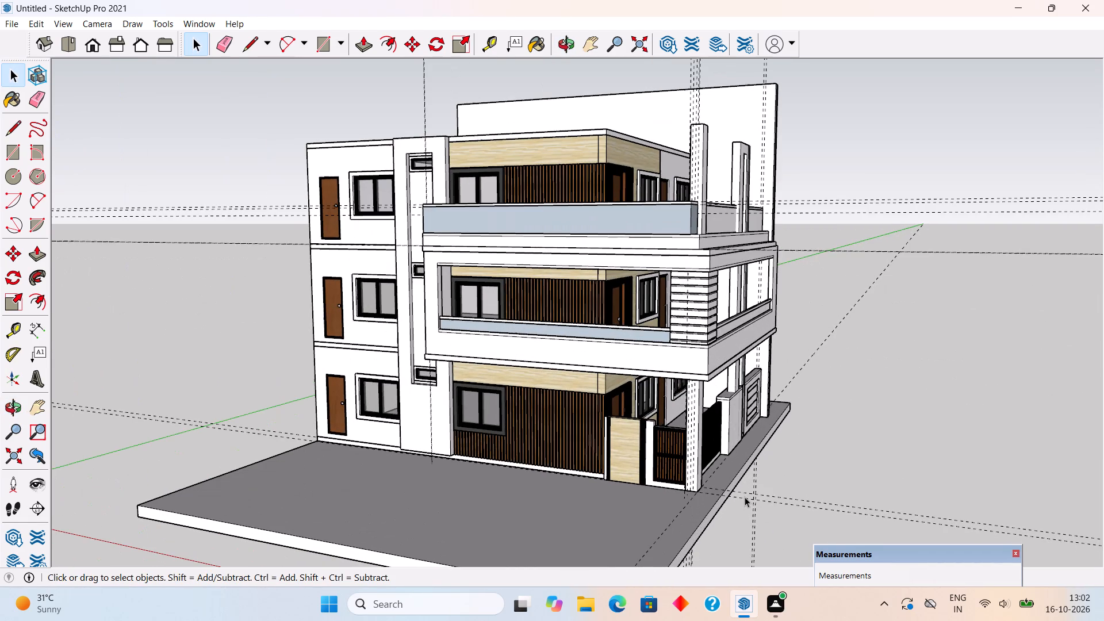
Delete all construction guides from the model.
left_click(45, 25)
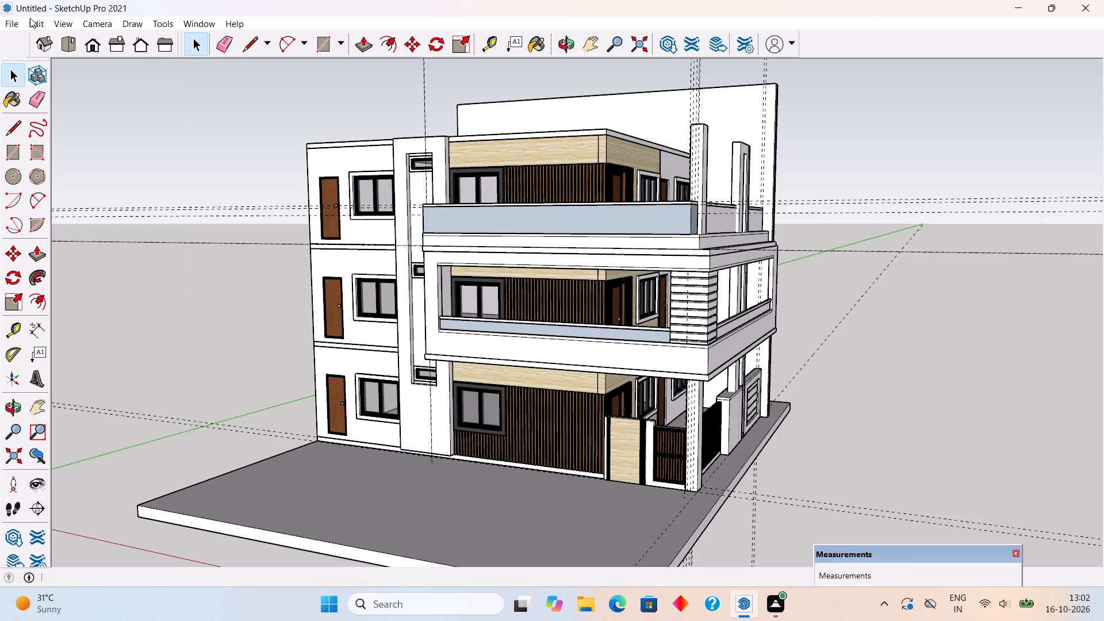
left_click(30, 18)
left_click(42, 25)
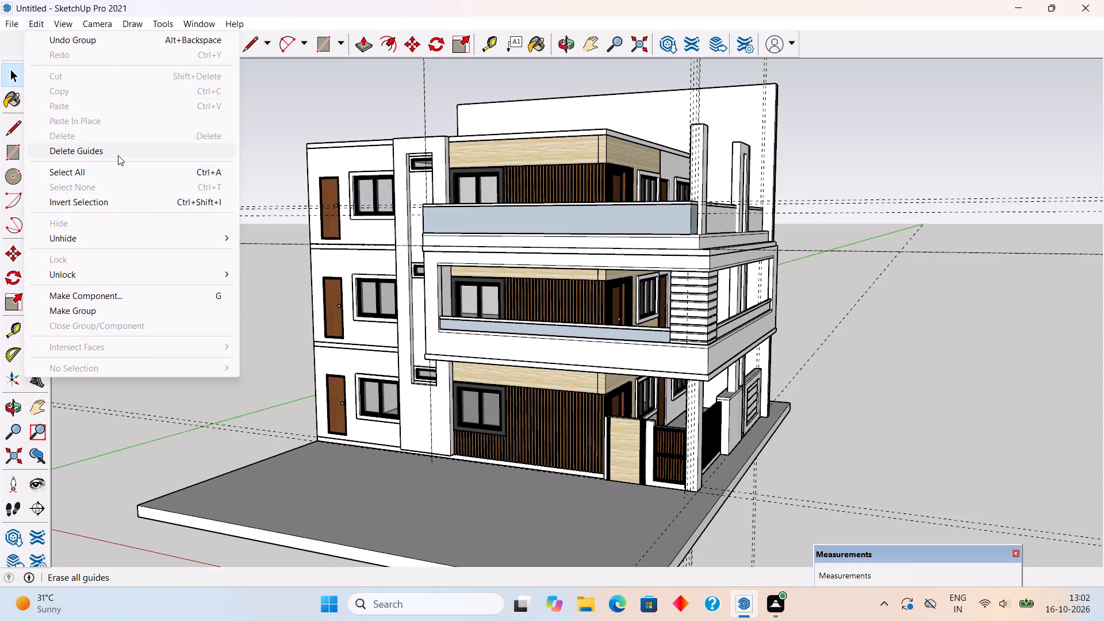
left_click(118, 155)
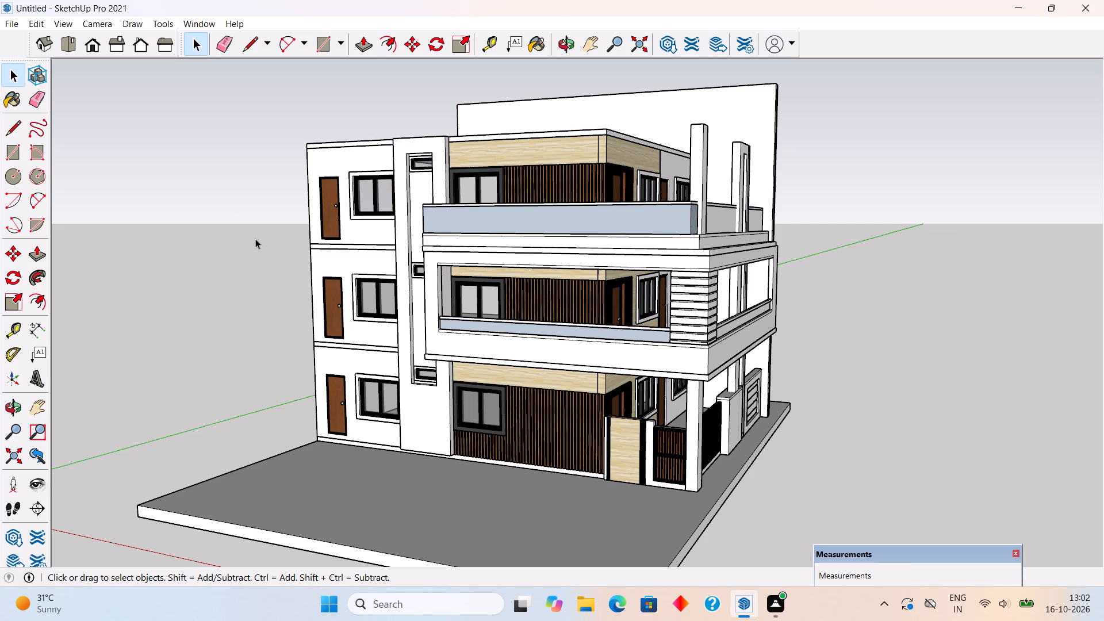
Examine the top-floor balcony railing and its infill panels from the wood-slat facade side.
scroll(419, 173, "down", 4)
middle_click_drag(495, 279, 694, 325)
scroll(692, 324, "up", 4)
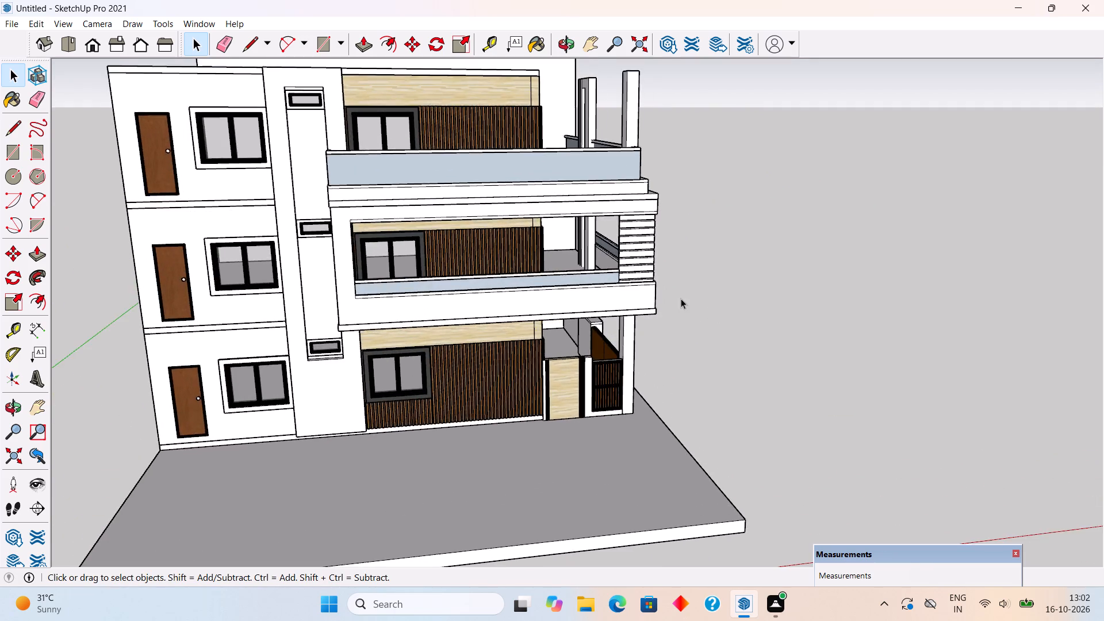
scroll(681, 298, "down", 4)
scroll(586, 201, "up", 9)
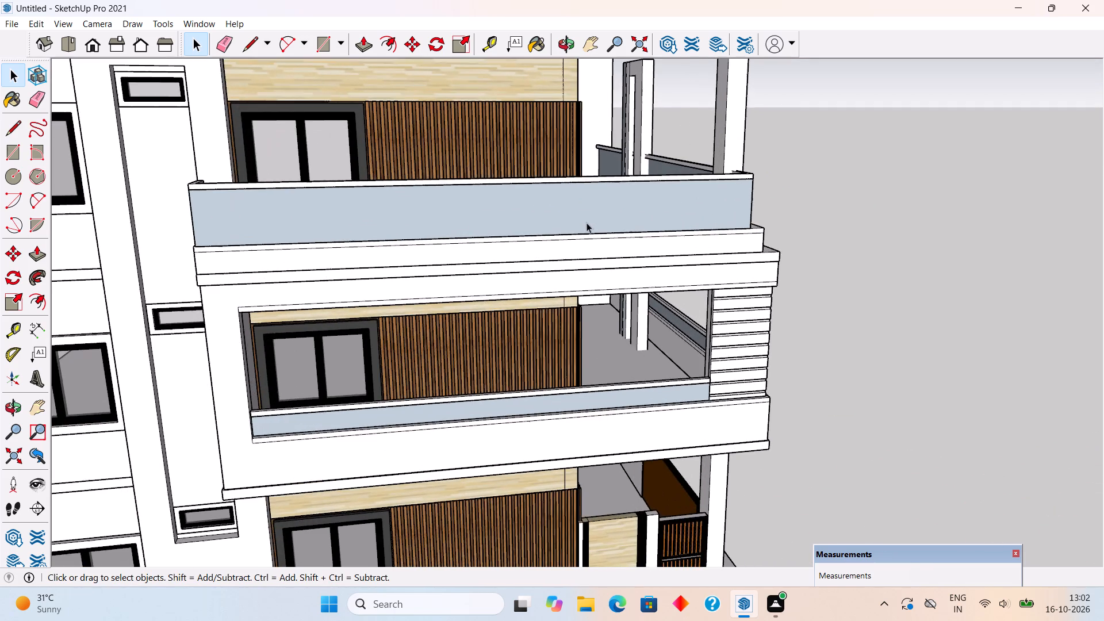
middle_click_drag(588, 233, 674, 304)
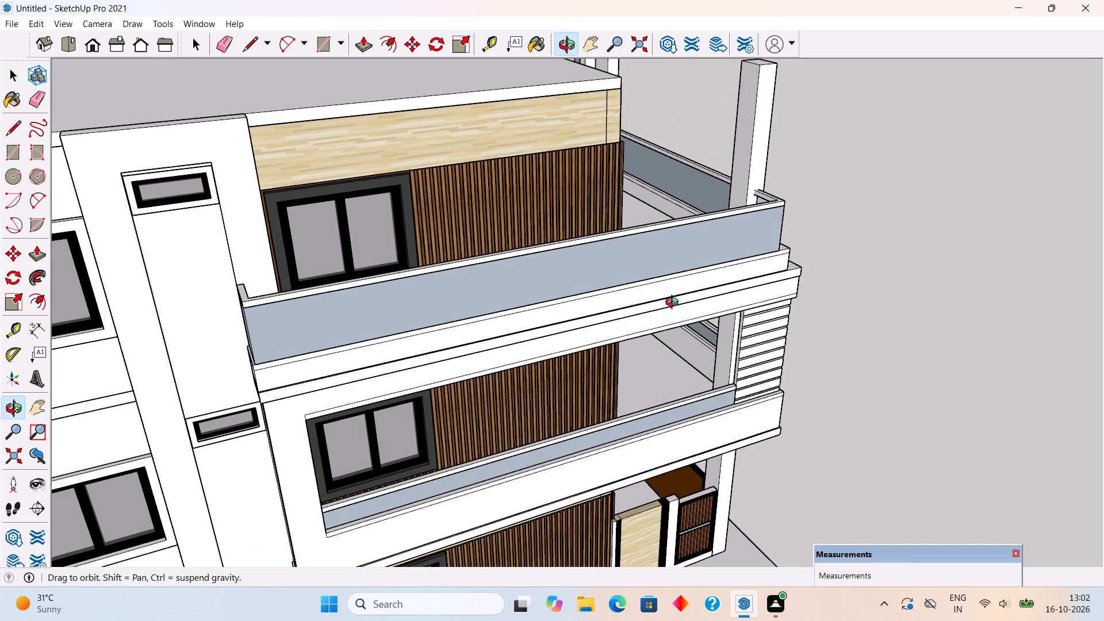
middle_click_drag(674, 304, 676, 304)
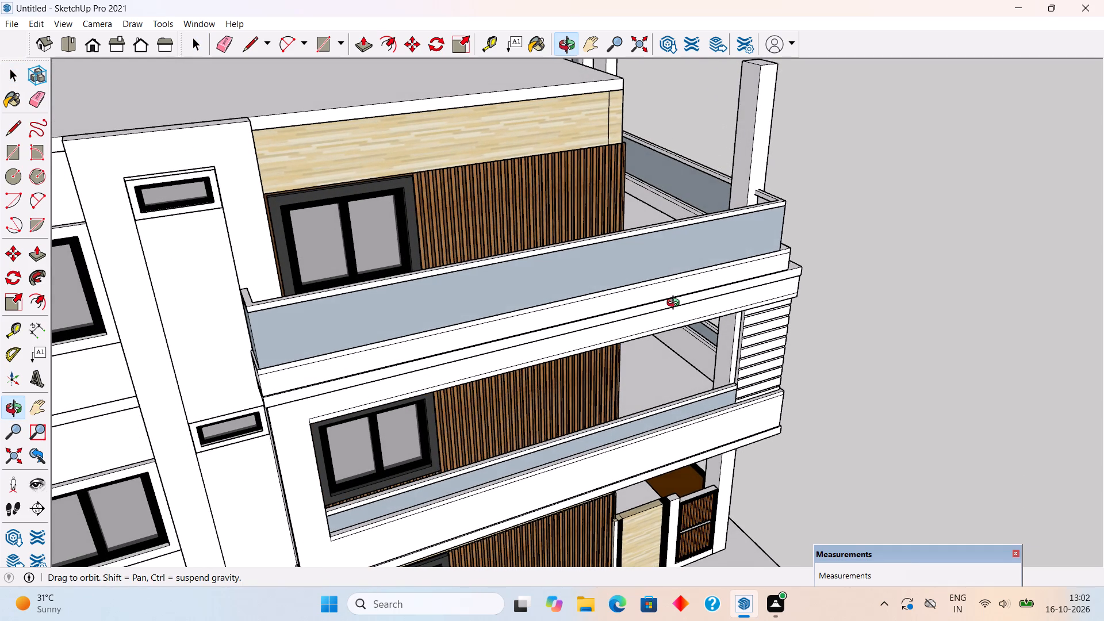
middle_click_drag(676, 304, 703, 324)
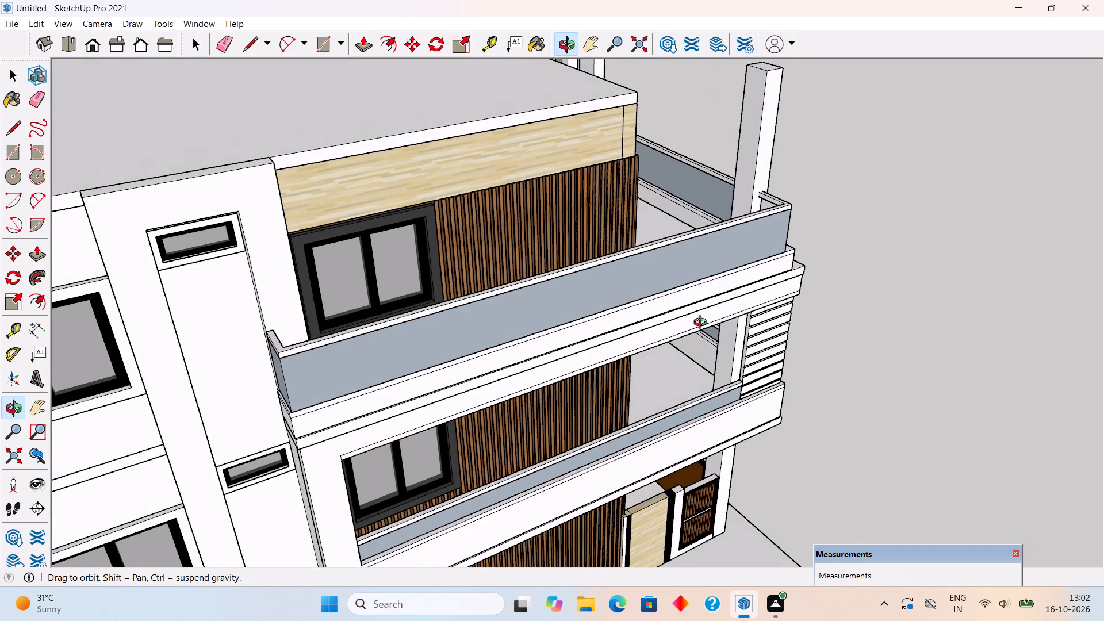
middle_click_drag(703, 324, 710, 328)
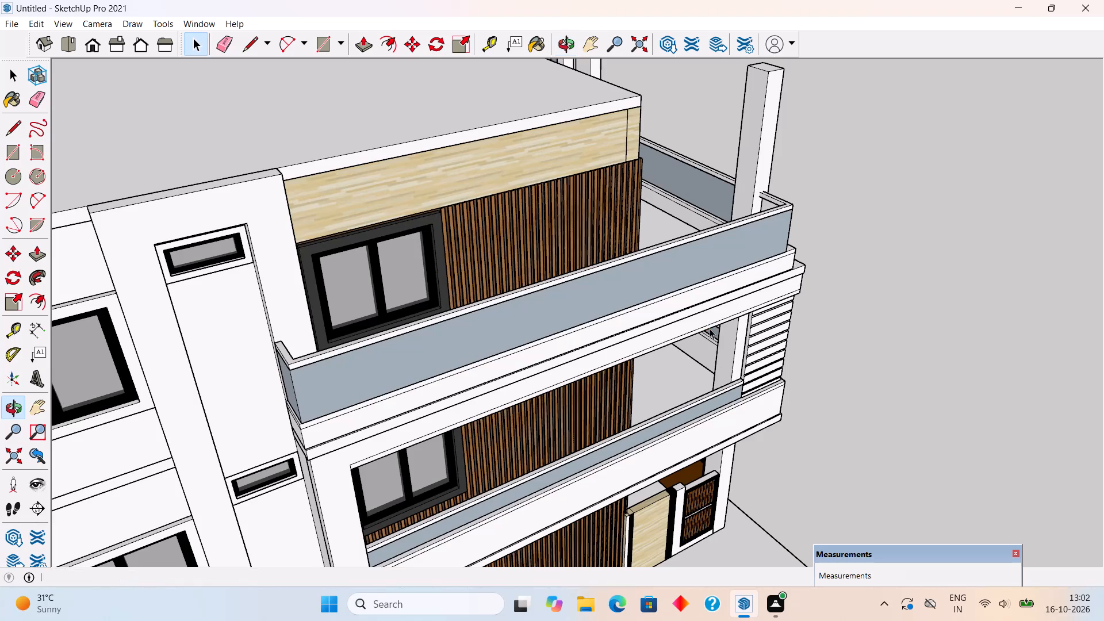
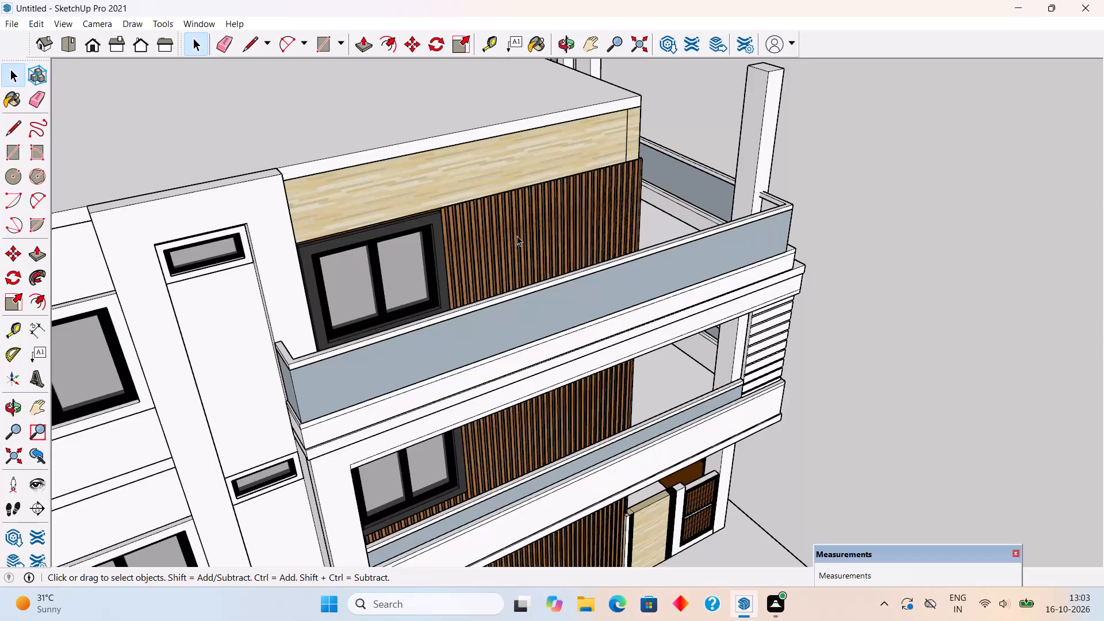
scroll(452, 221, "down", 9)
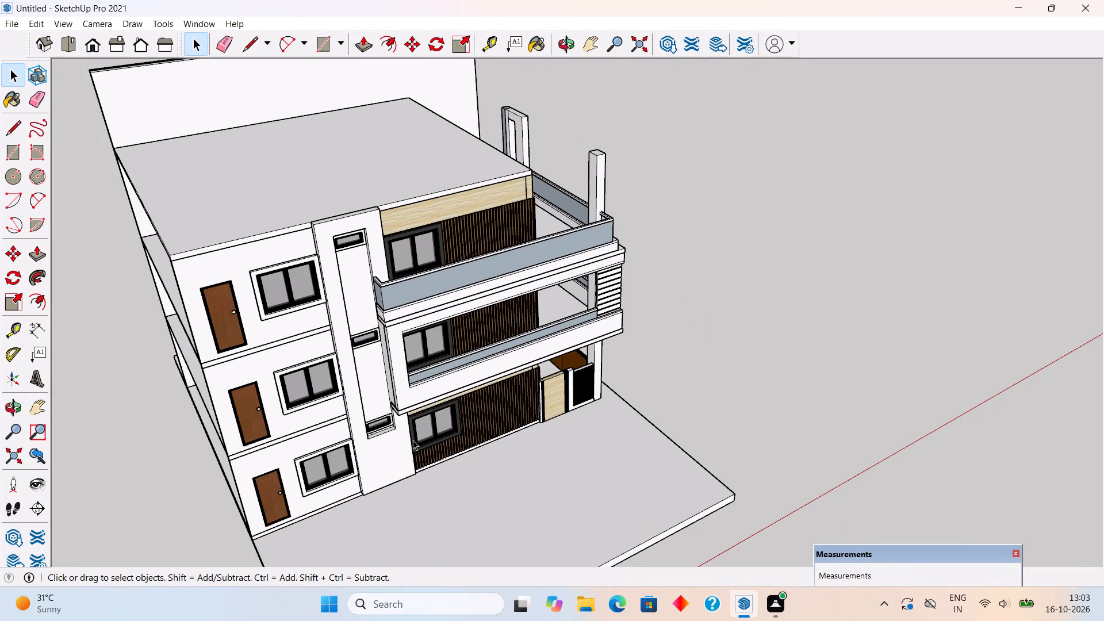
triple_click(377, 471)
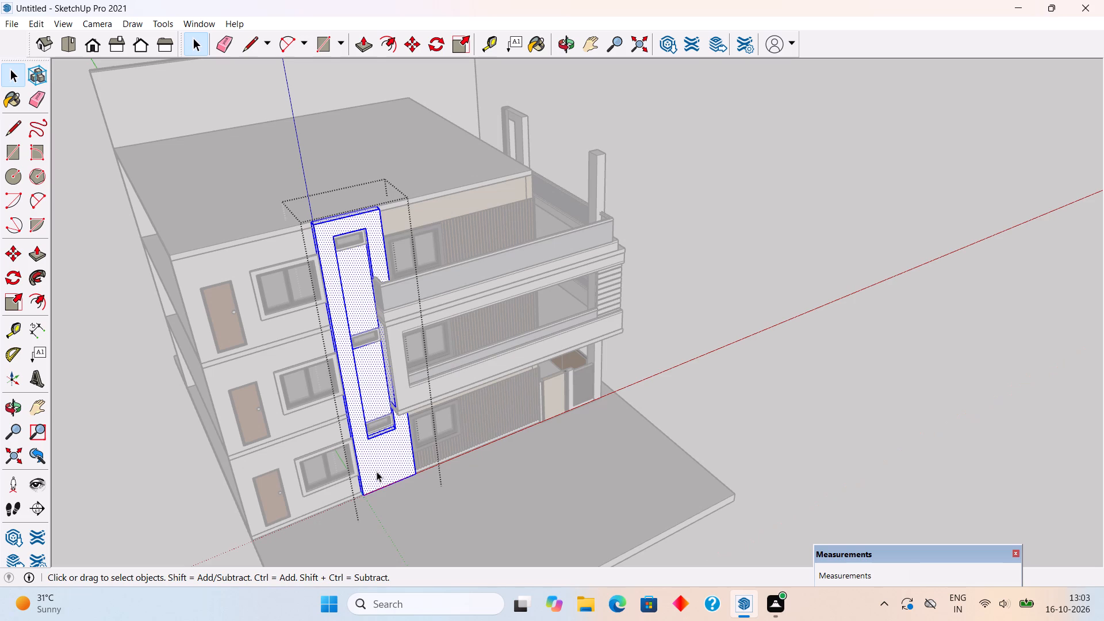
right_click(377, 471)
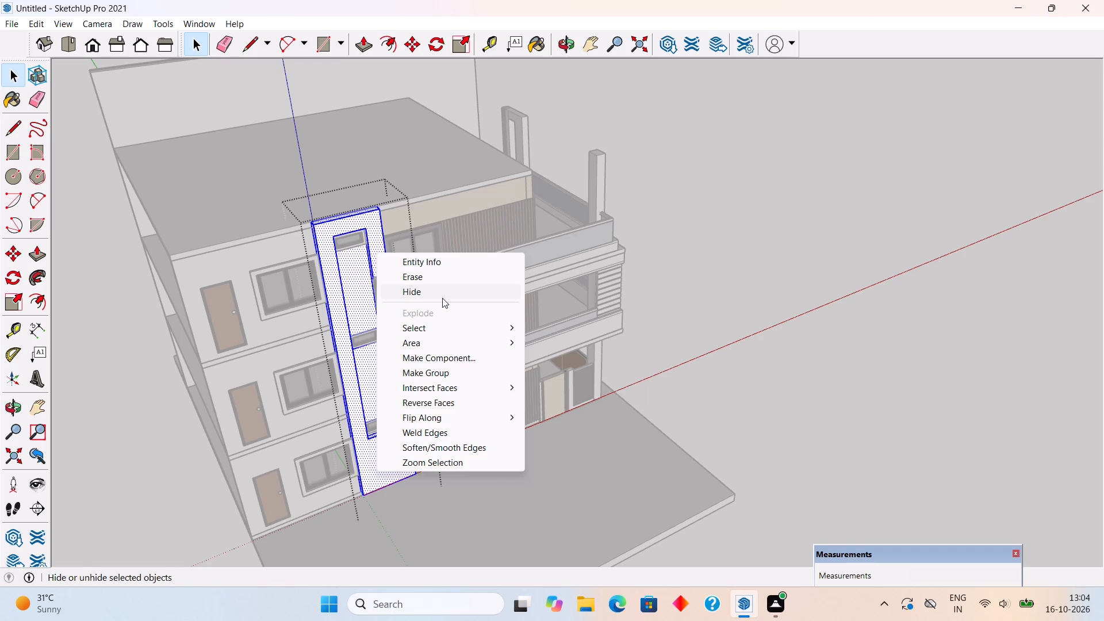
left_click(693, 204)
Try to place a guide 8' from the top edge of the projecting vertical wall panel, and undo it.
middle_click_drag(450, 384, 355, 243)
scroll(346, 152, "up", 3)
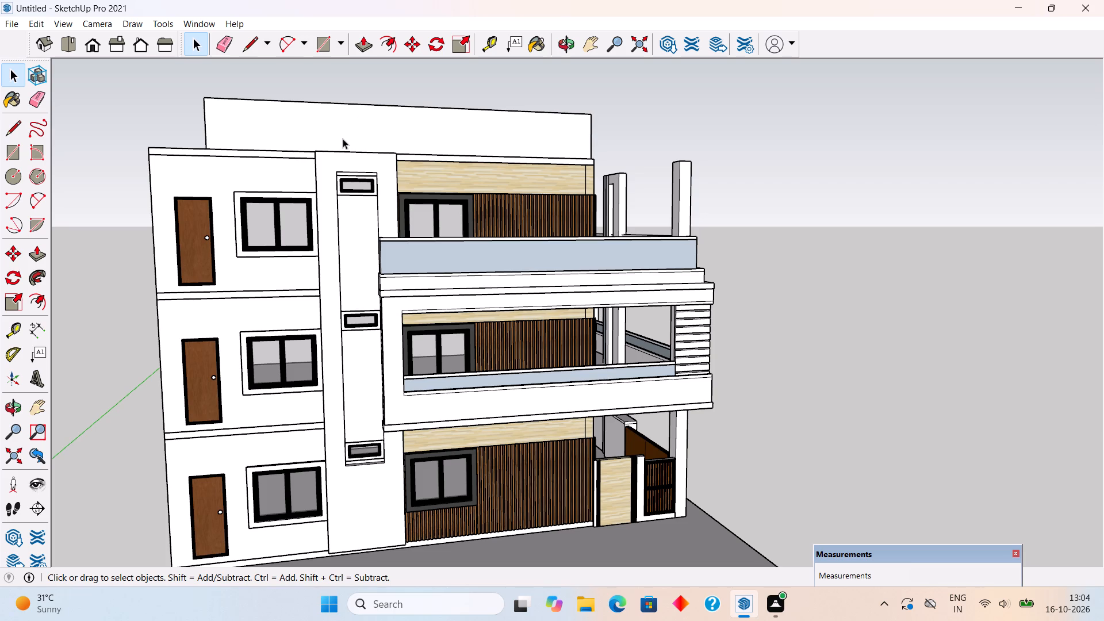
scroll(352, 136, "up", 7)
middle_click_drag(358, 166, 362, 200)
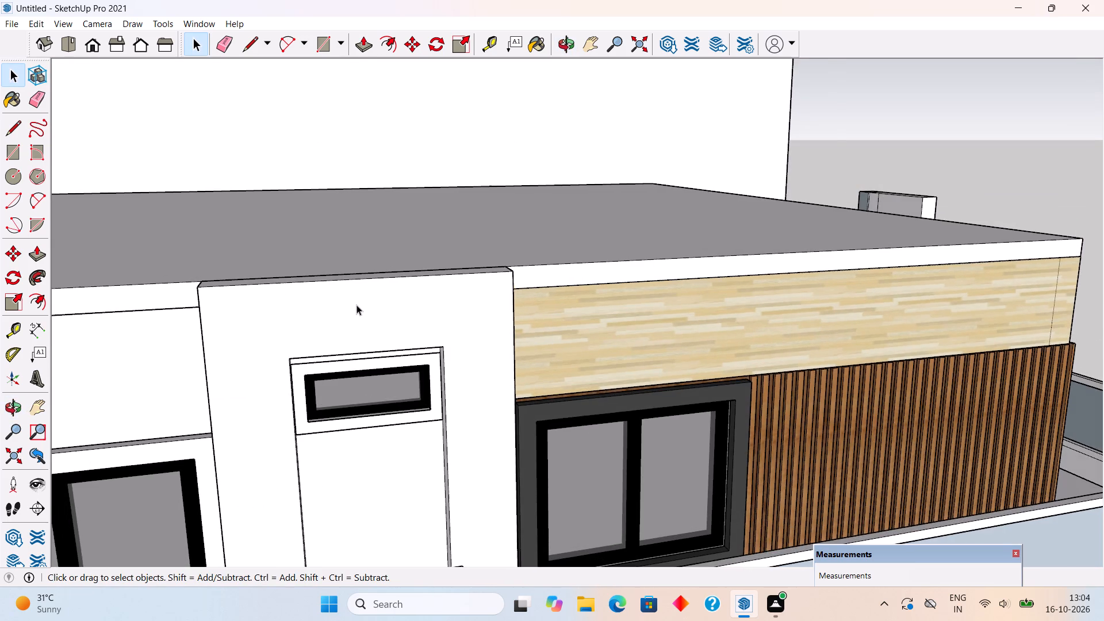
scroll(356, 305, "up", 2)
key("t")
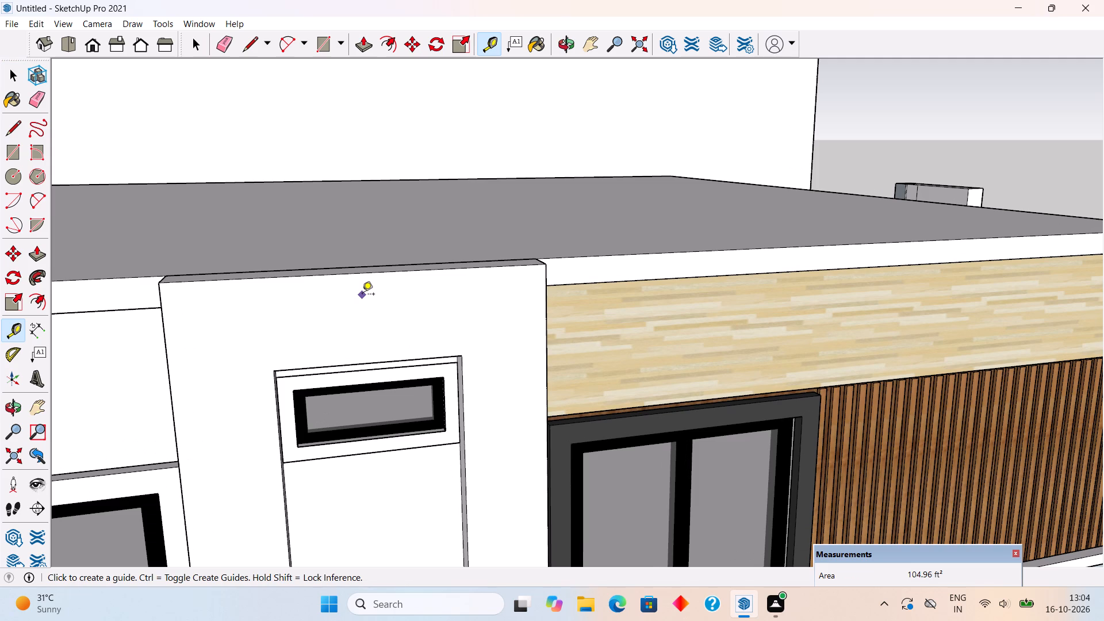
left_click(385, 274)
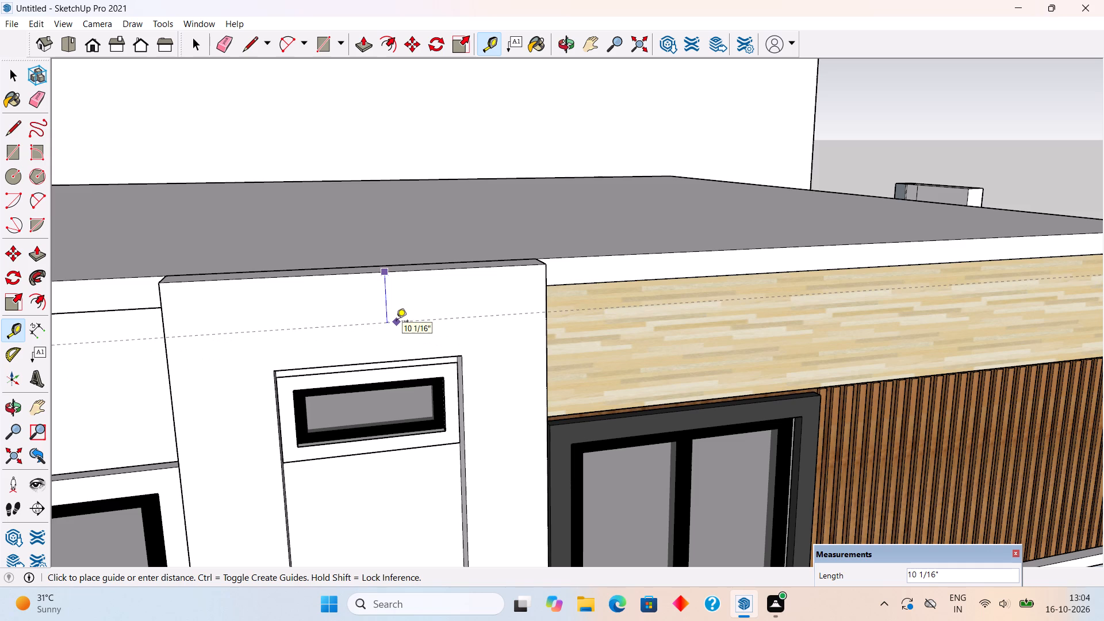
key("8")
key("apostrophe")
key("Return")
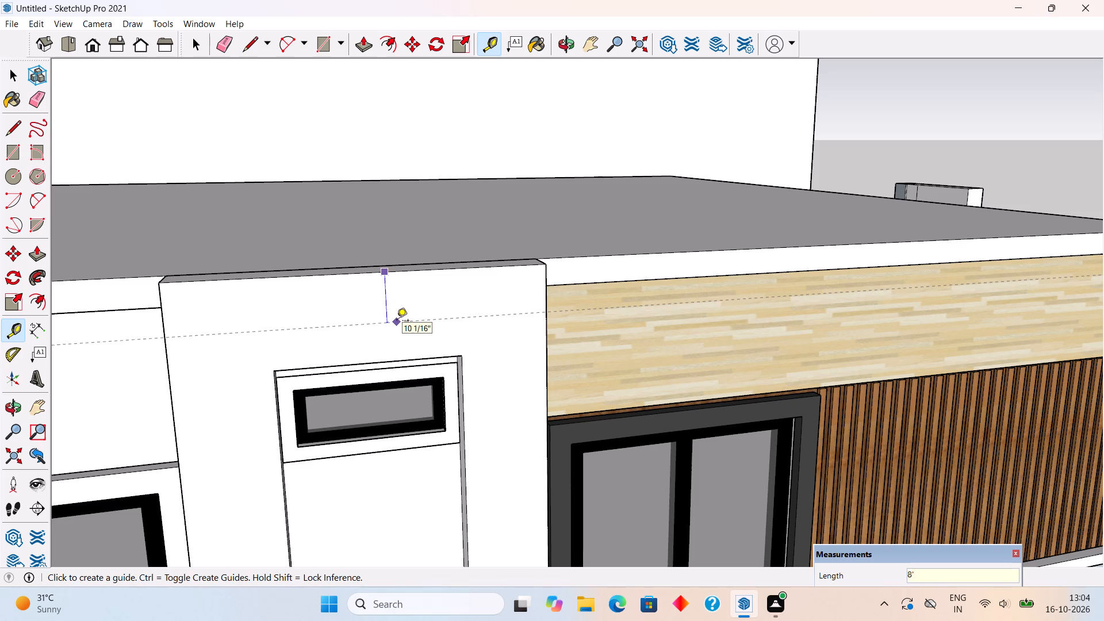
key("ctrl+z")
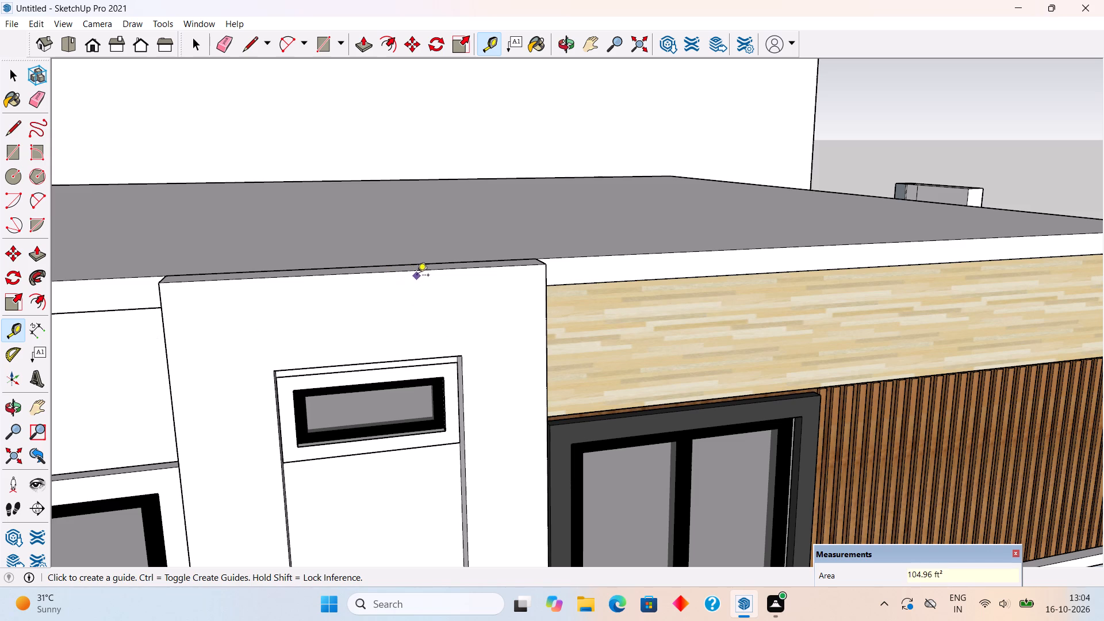
Place a horizontal guide 8" below the projecting vertical wall panel's top edge and another 1.5" below that one.
left_click(431, 273)
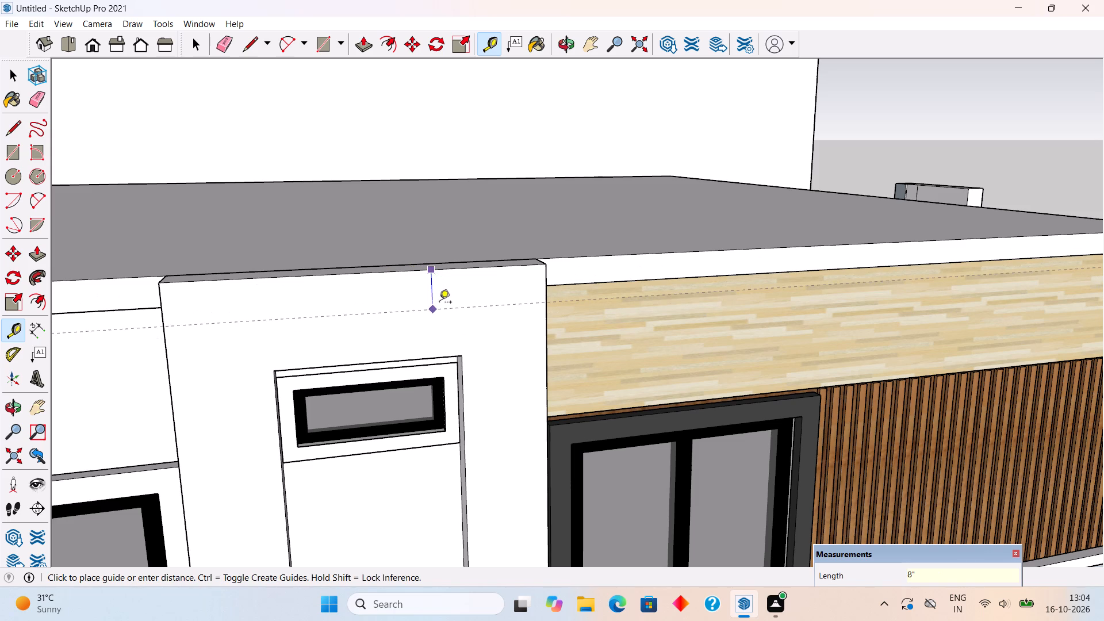
type("8\"")
key("Return")
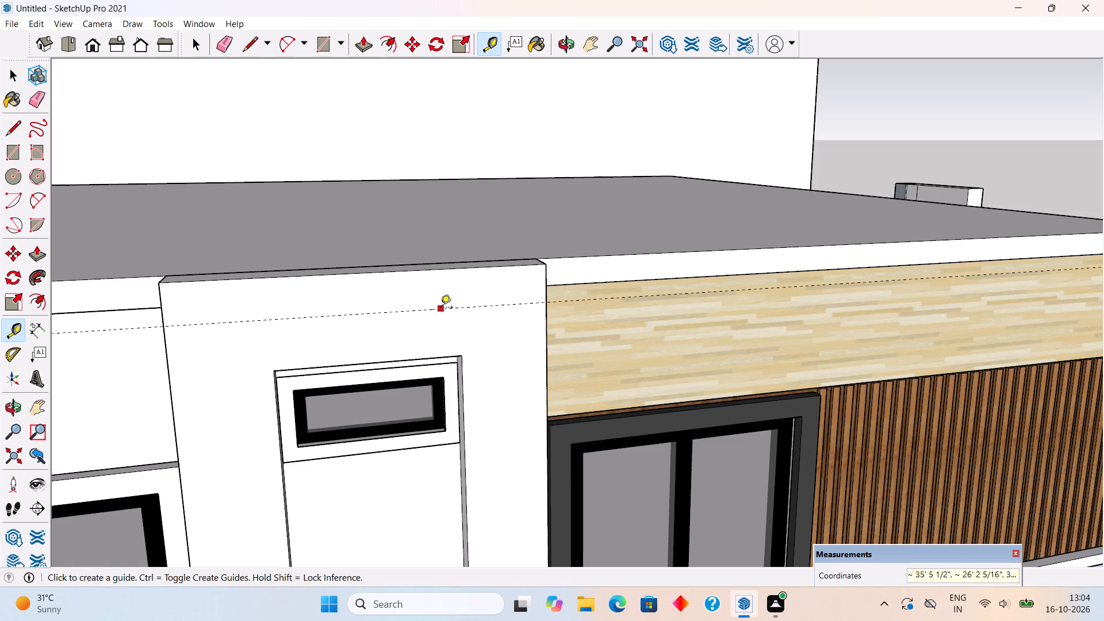
left_click(440, 308)
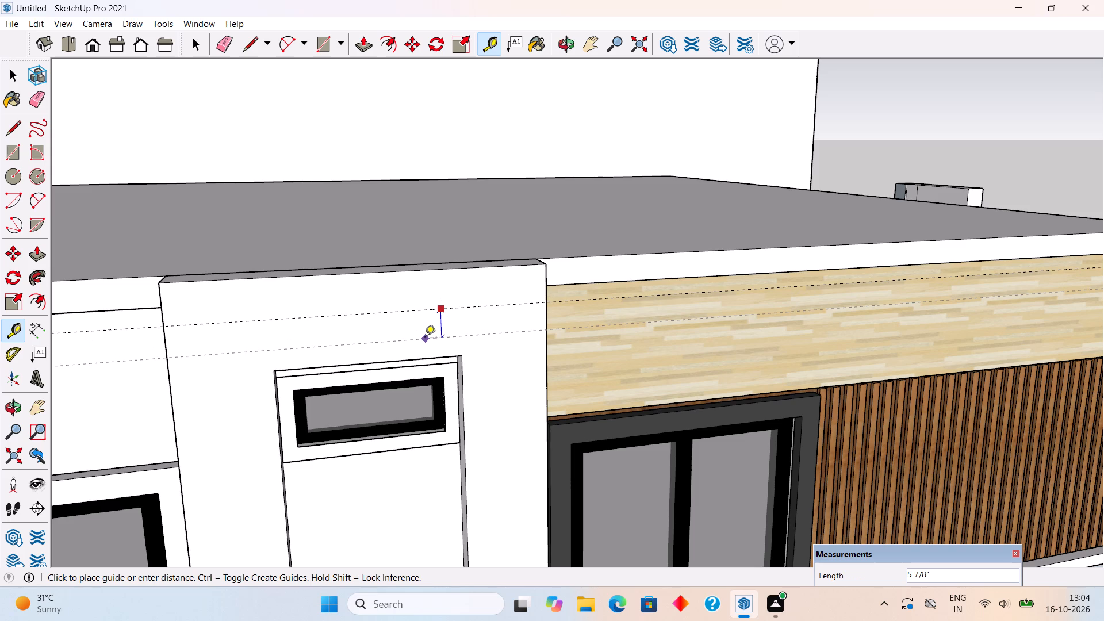
type("1.5\"")
key("Return")
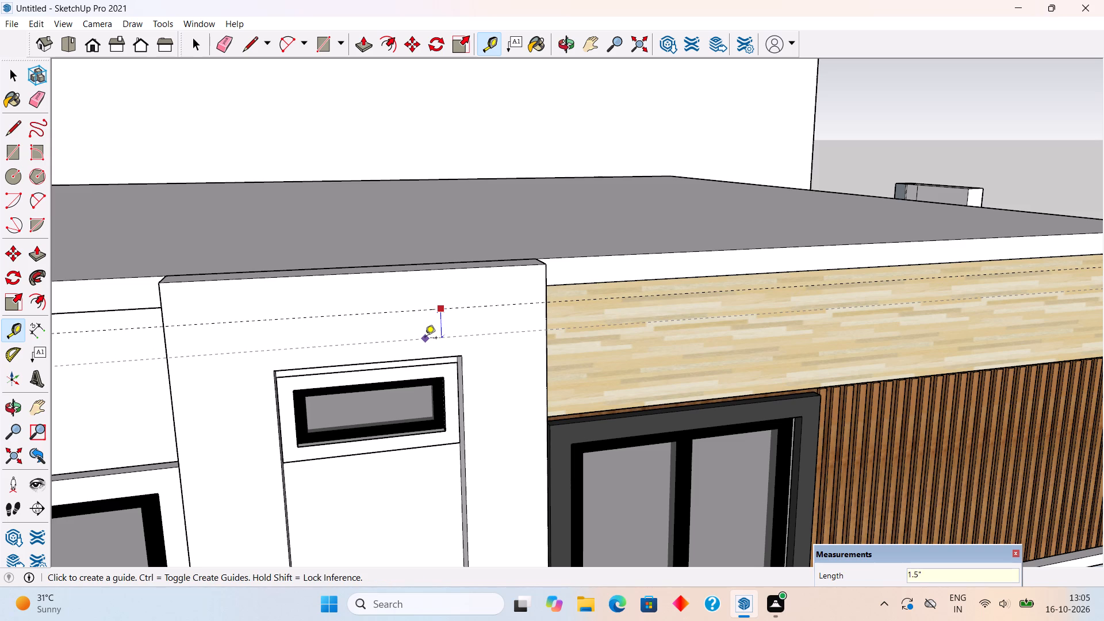
key("space")
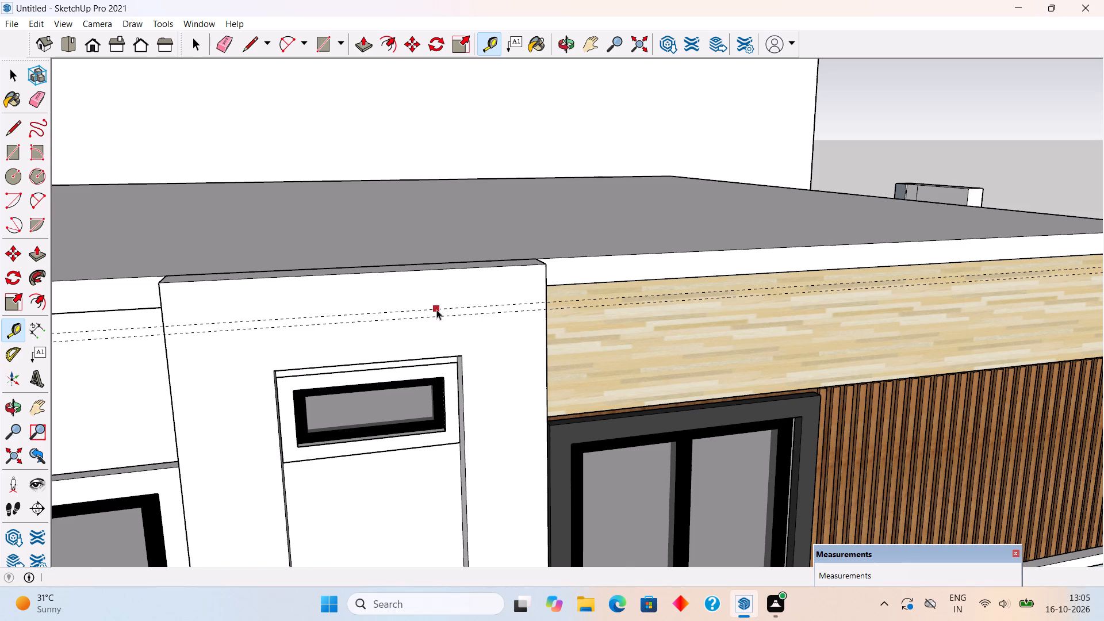
Copy both horizontal guides 9.5" downward and repeat the copy 50 times down the facade.
scroll(436, 309, "up", 4)
left_click(436, 309)
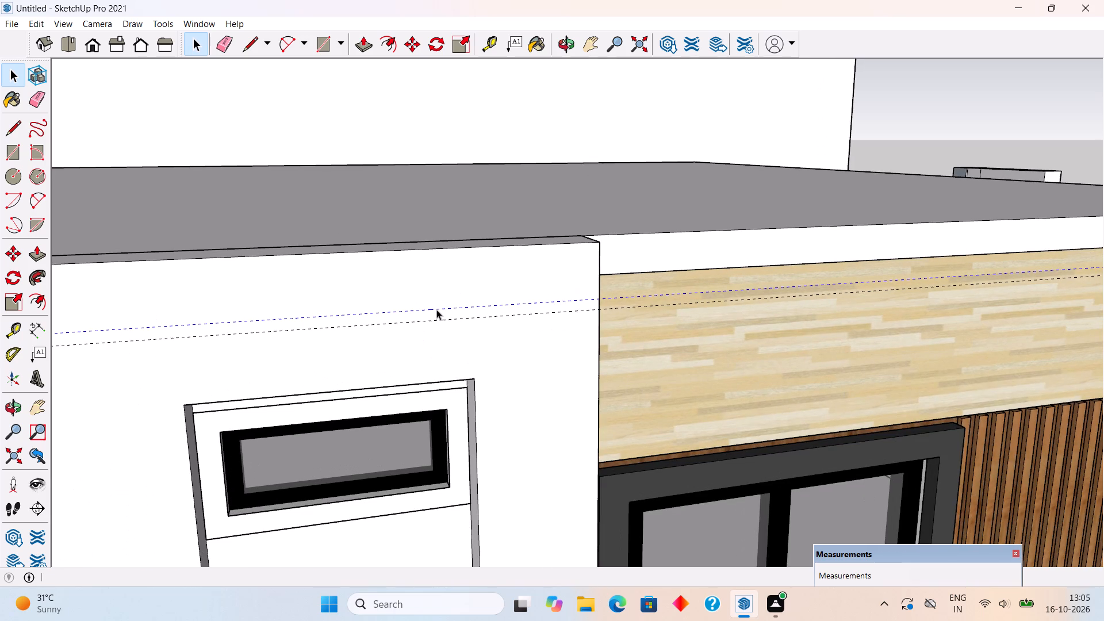
left_click(443, 320, "ctrl")
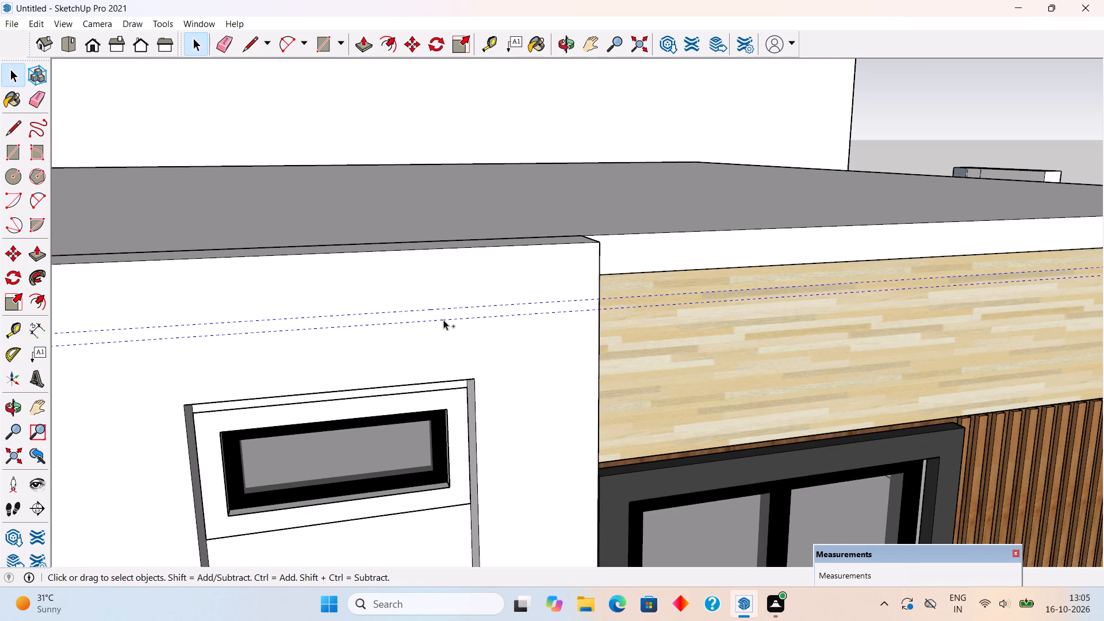
key("m")
left_click(443, 320)
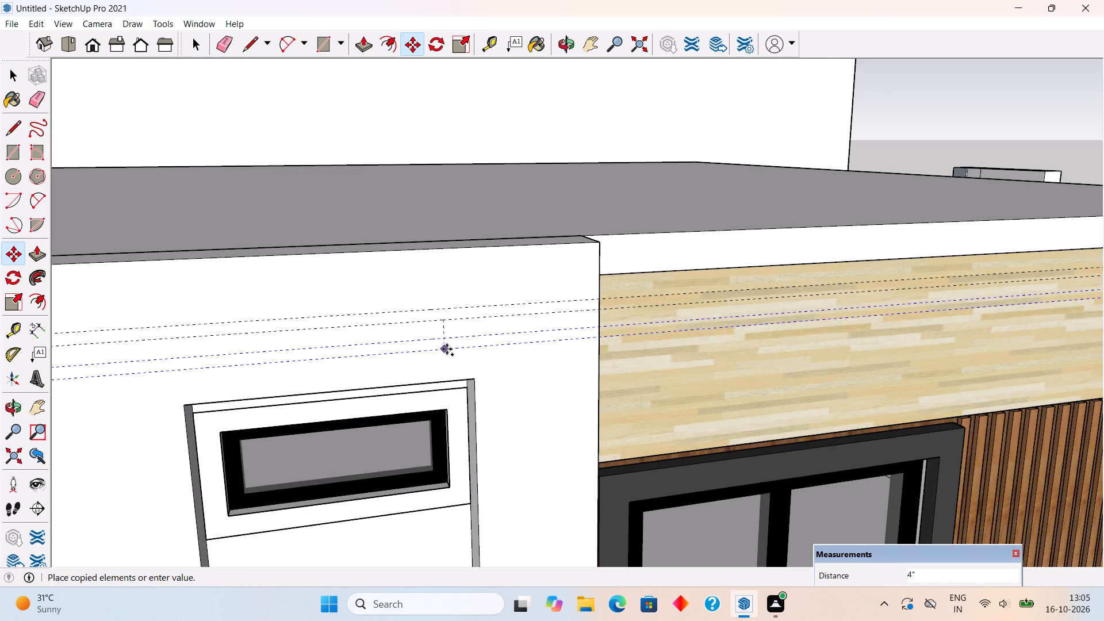
type("9.5\"")
key("Return")
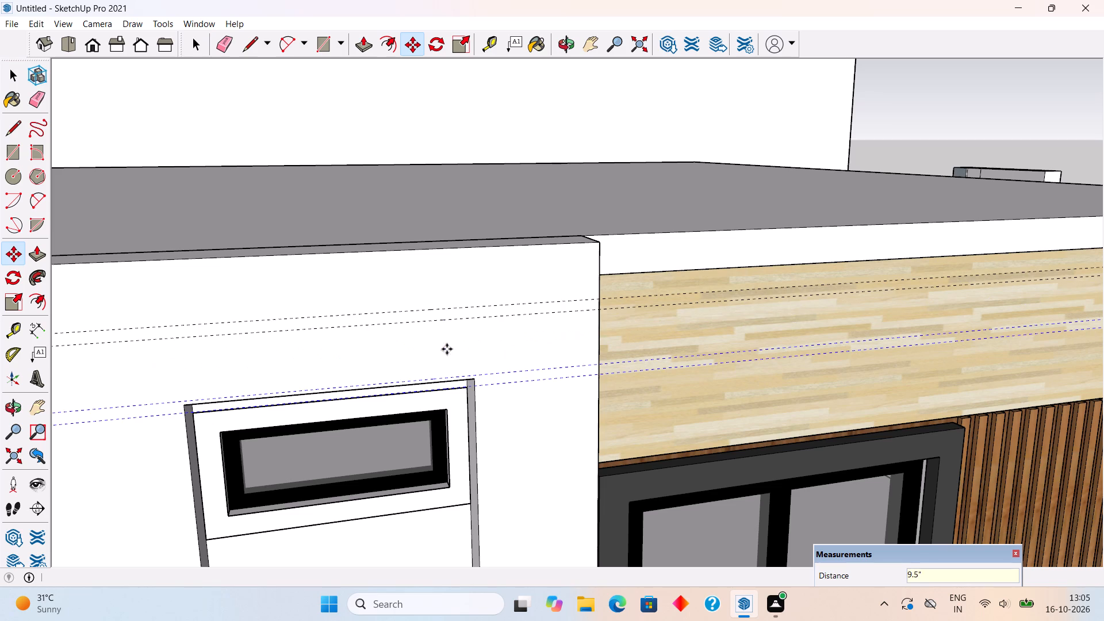
type("x50")
key("Return")
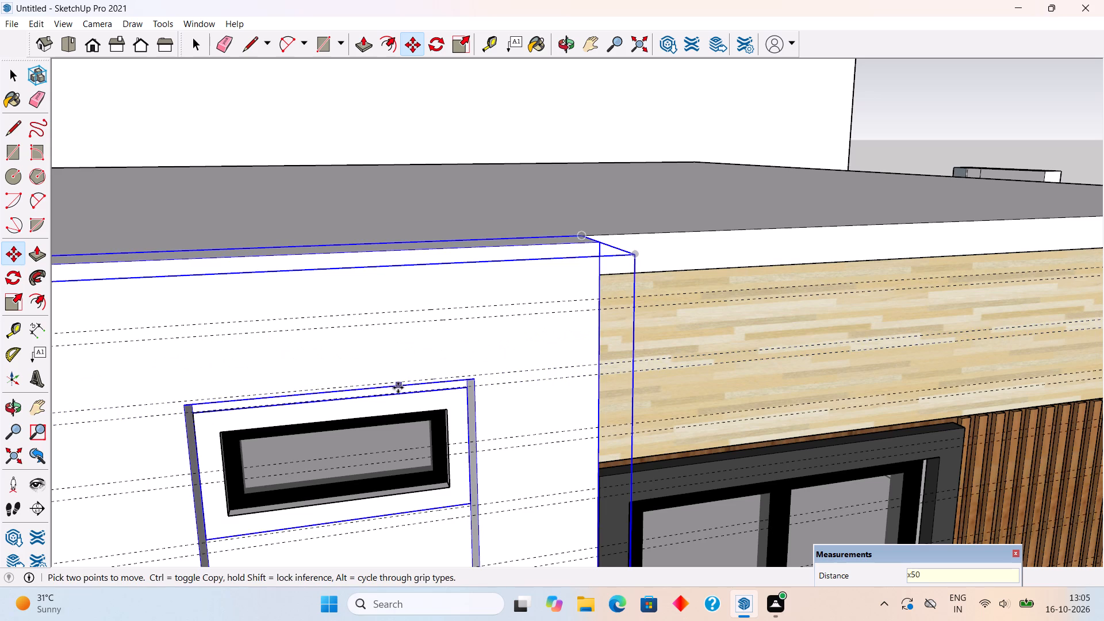
scroll(418, 371, "down", 20)
scroll(418, 371, "down", 2)
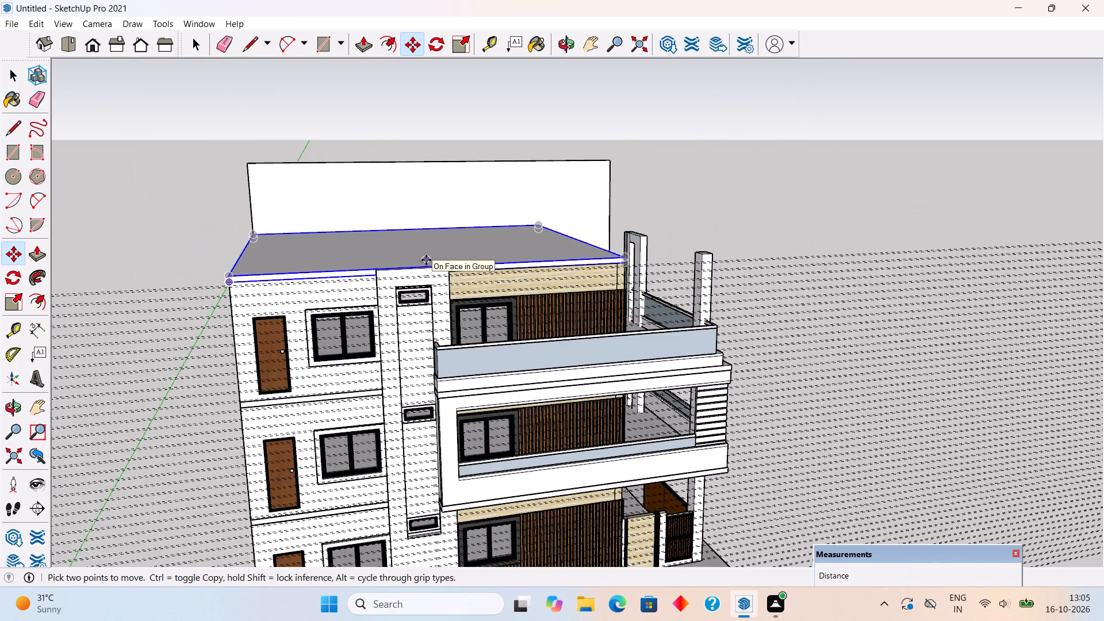
scroll(426, 260, "down", 4)
key("space")
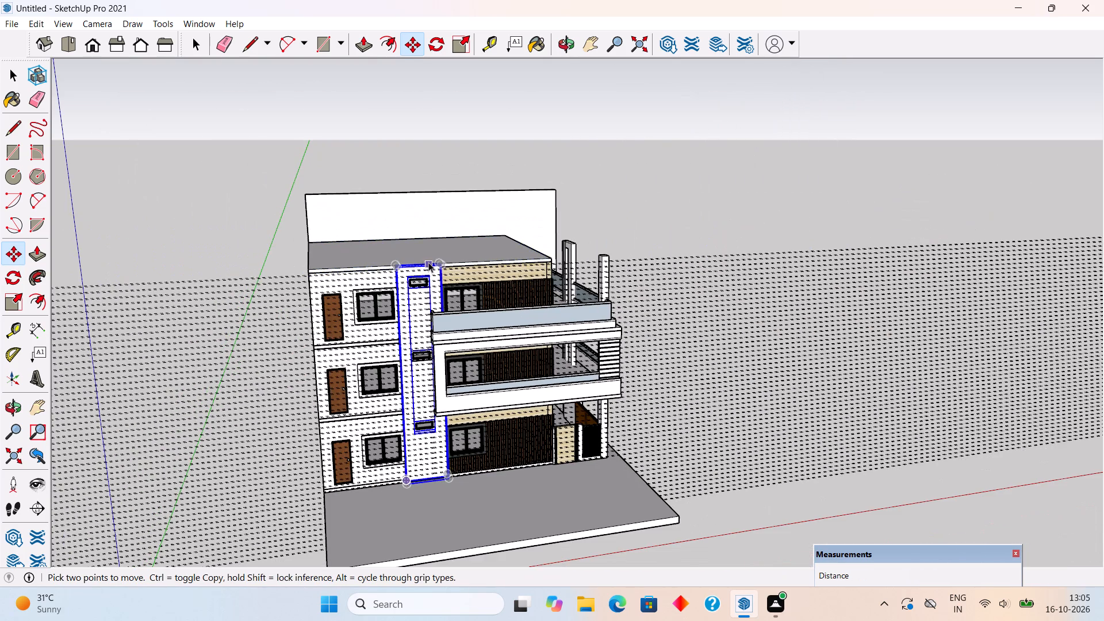
Open the projecting wall panel's group and draw a 1 1/2" by 6' rectangle across its full width between the topmost pair of guides.
scroll(428, 263, "up", 11)
triple_click(401, 323)
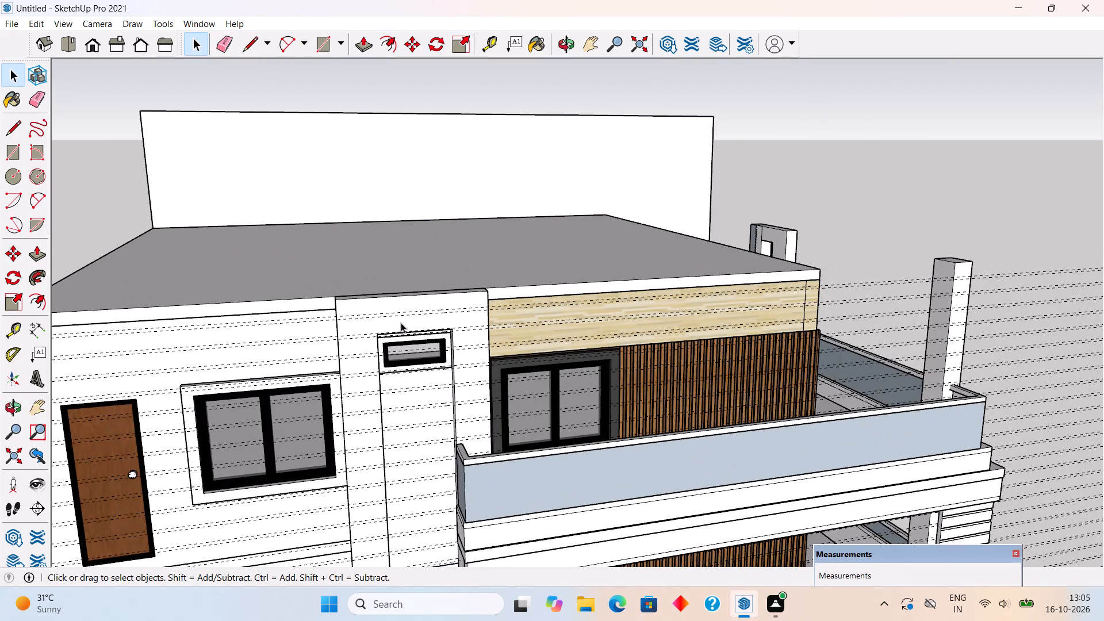
scroll(361, 317, "up", 10)
key("r")
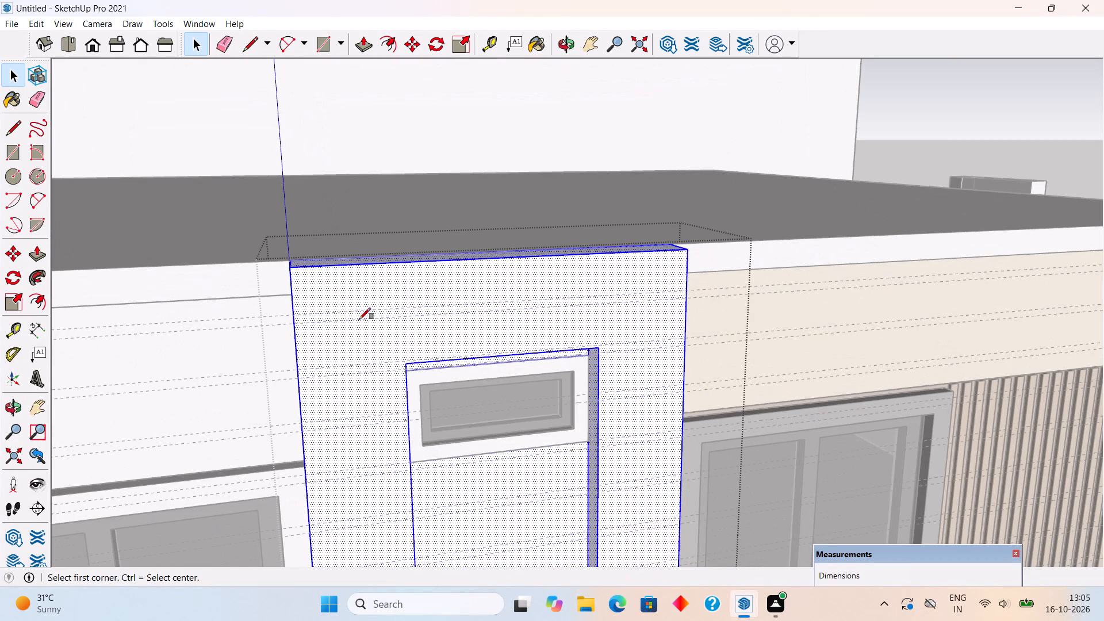
left_click(295, 315)
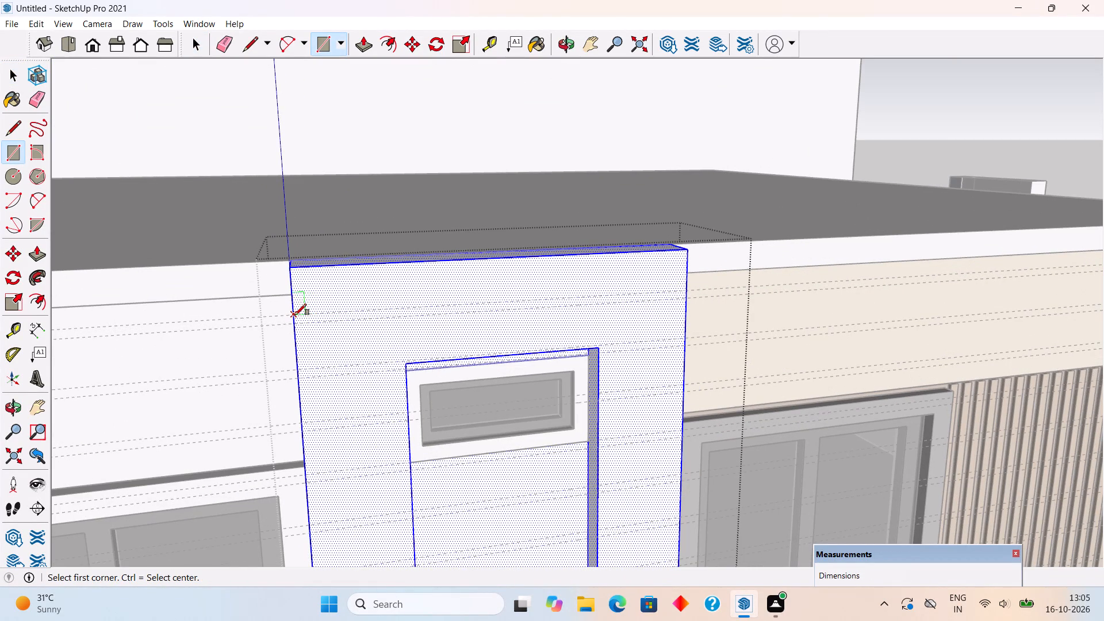
left_click(686, 301)
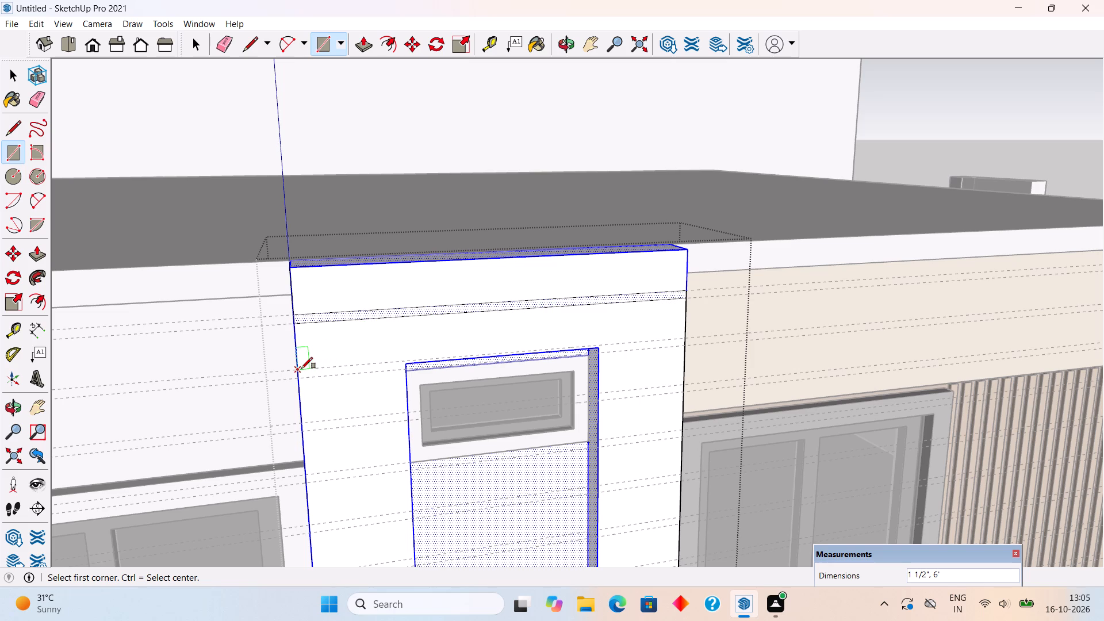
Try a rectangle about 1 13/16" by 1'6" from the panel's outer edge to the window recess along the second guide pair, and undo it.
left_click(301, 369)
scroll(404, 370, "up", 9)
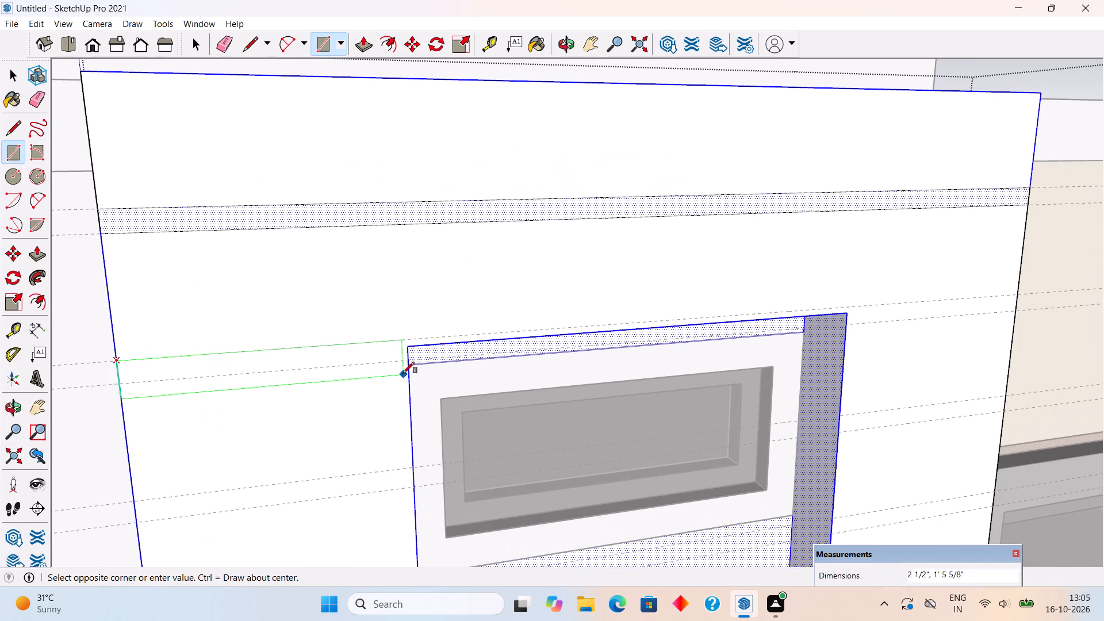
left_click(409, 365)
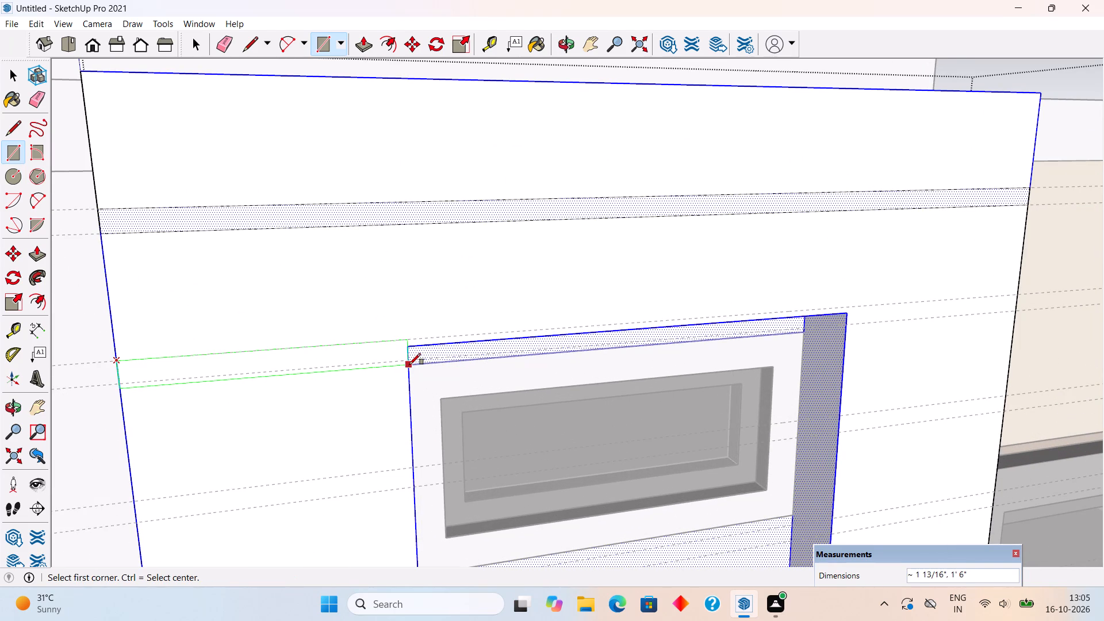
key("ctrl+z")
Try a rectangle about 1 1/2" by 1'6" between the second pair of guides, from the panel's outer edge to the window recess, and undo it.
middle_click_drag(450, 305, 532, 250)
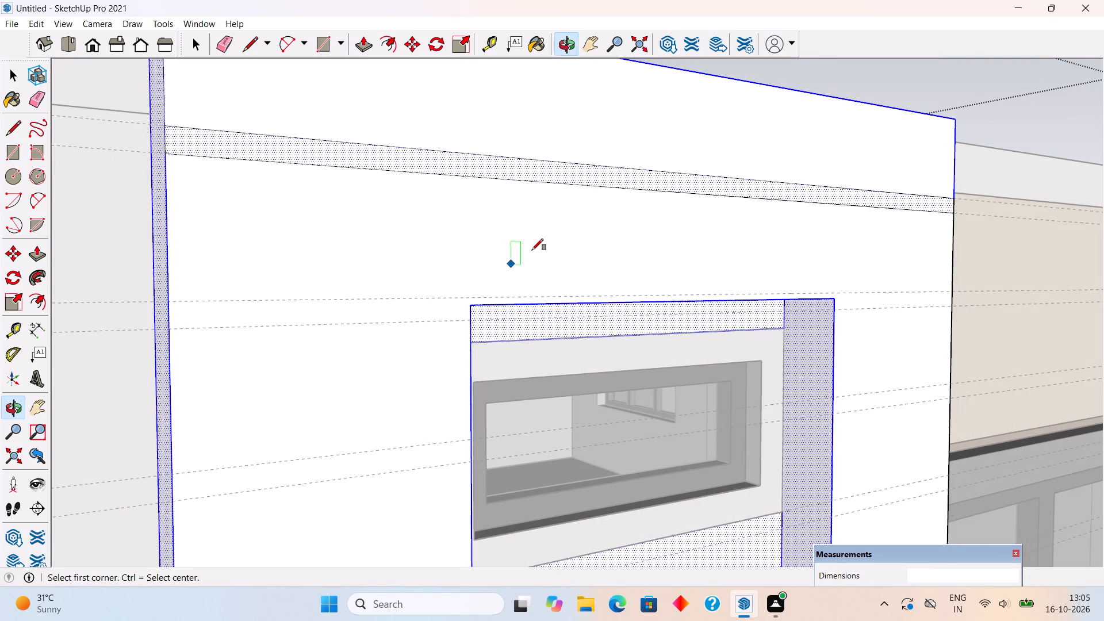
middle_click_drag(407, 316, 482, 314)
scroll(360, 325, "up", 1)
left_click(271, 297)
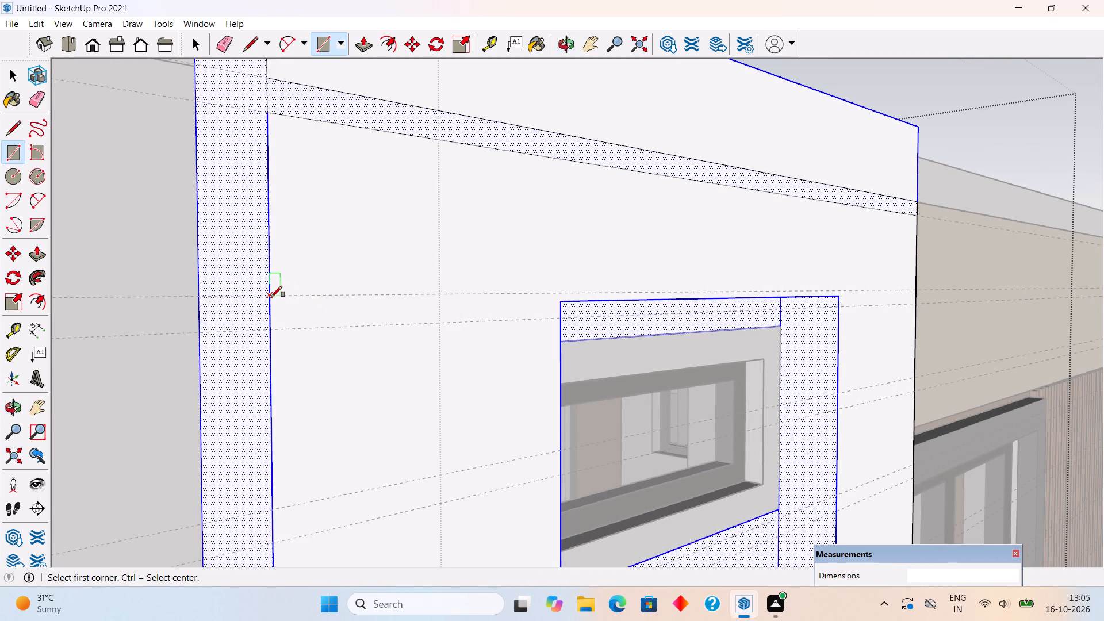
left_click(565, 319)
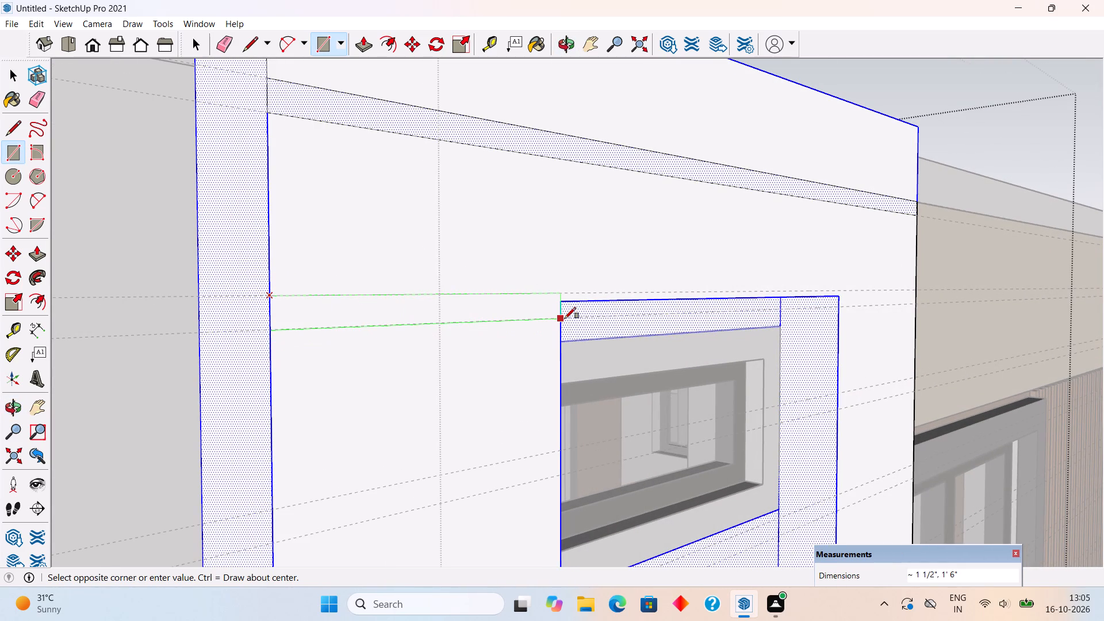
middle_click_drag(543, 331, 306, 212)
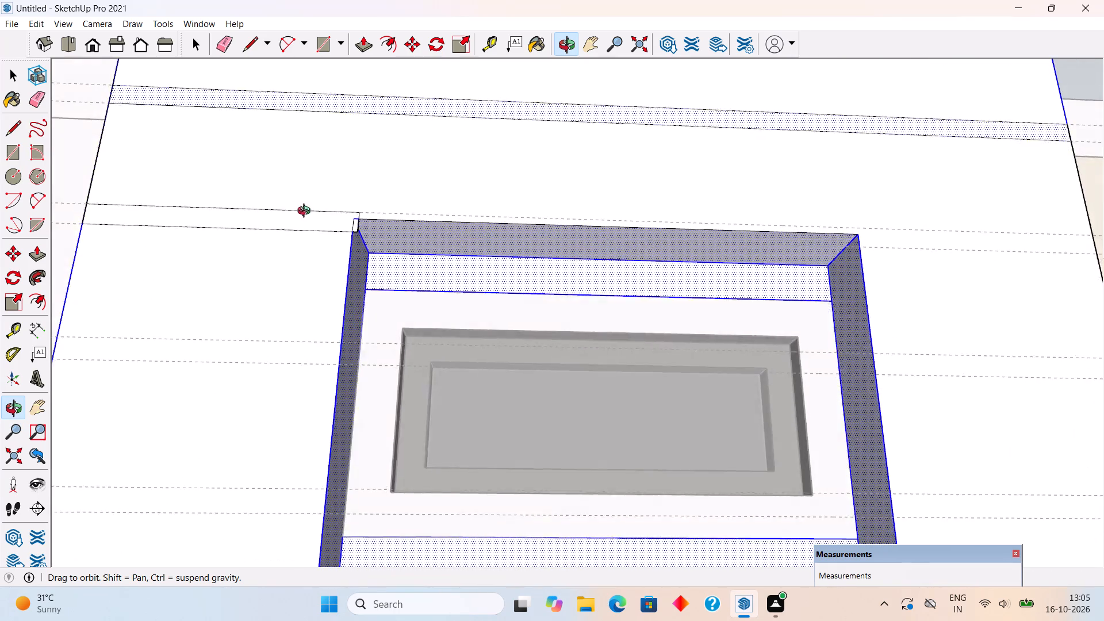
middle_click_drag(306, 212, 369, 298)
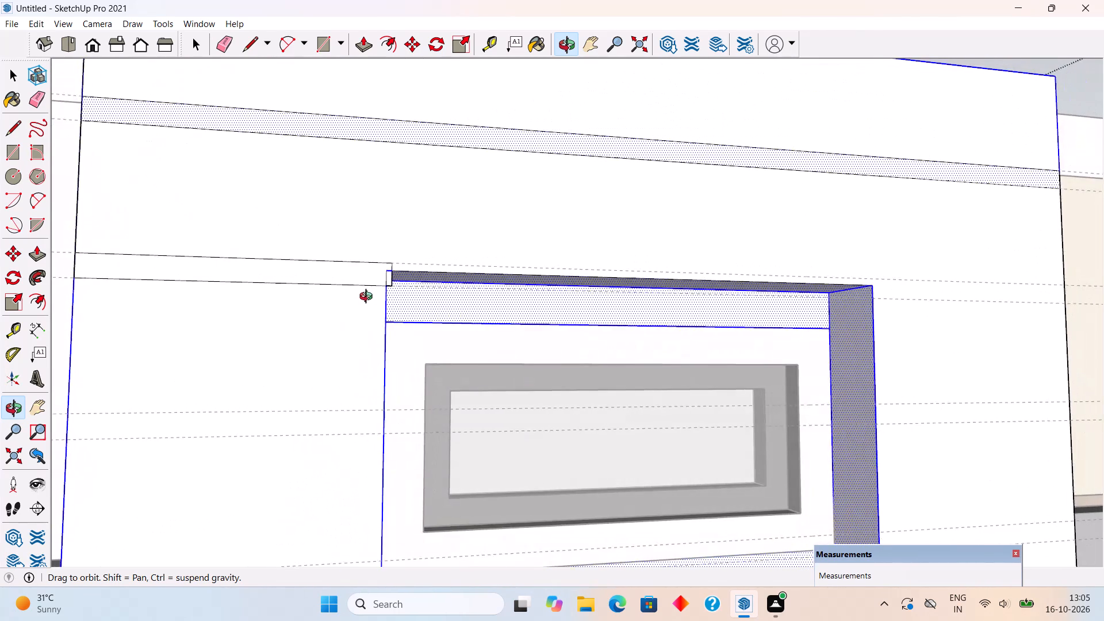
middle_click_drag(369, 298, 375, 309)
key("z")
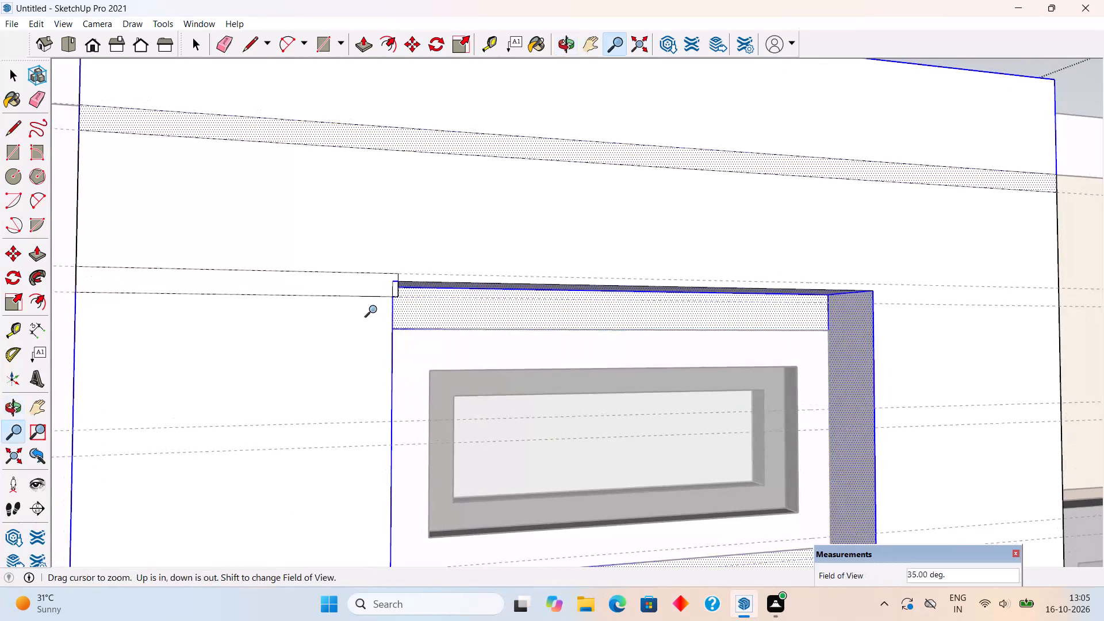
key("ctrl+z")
Draw rectangles about 1 1/2" by 1'6" between the second guide pair, from each outer edge of the wall panel to the window recess.
key("r")
scroll(379, 309, "down", 5)
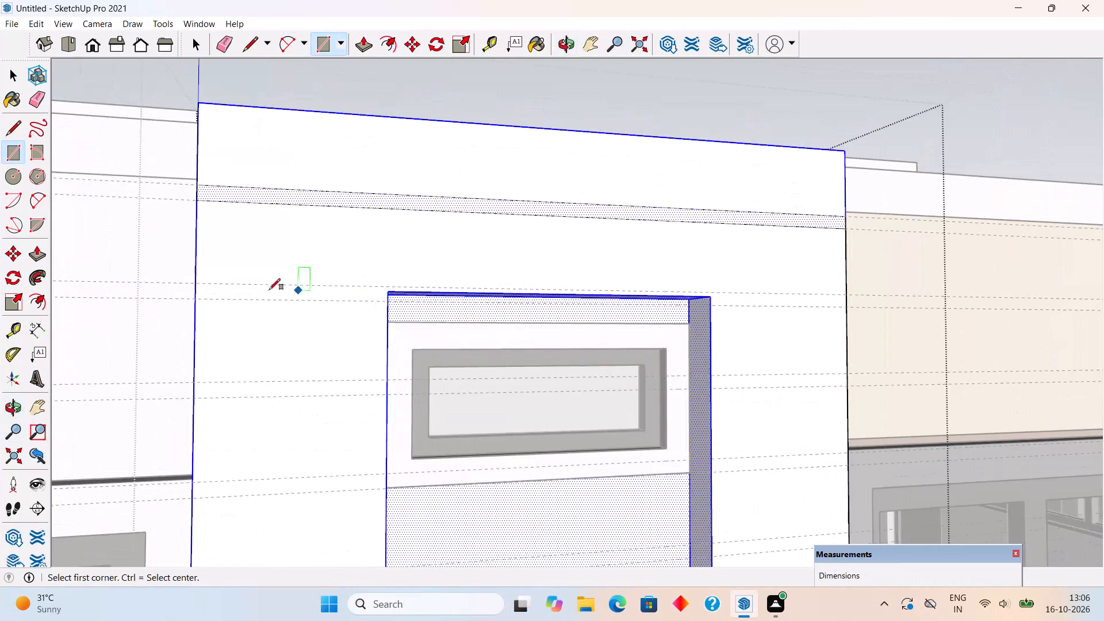
scroll(206, 281, "up", 7)
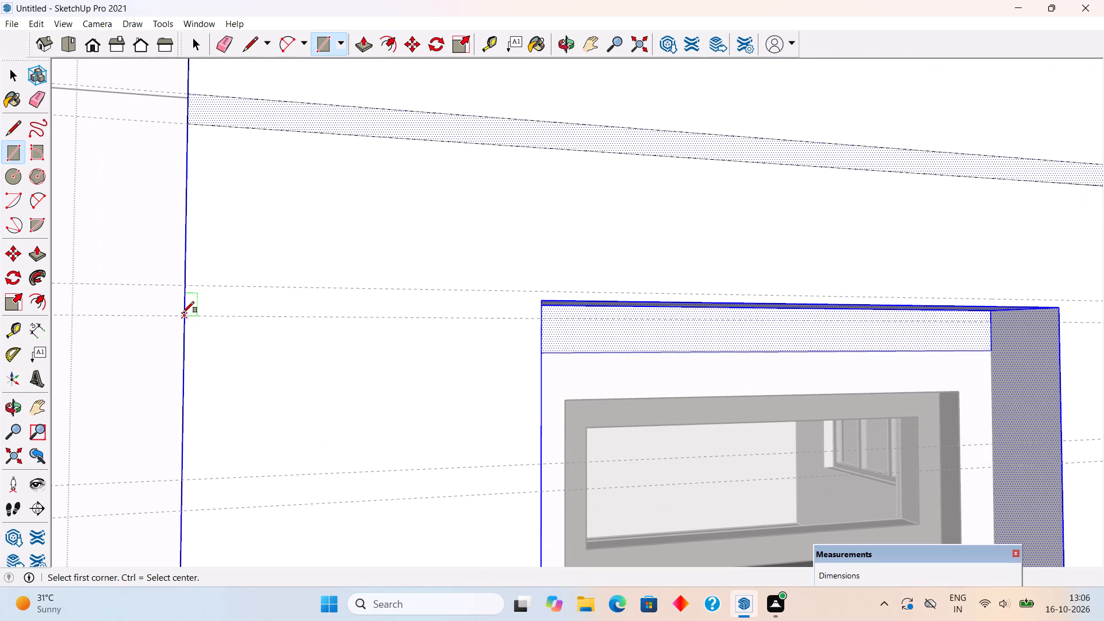
left_click(183, 313)
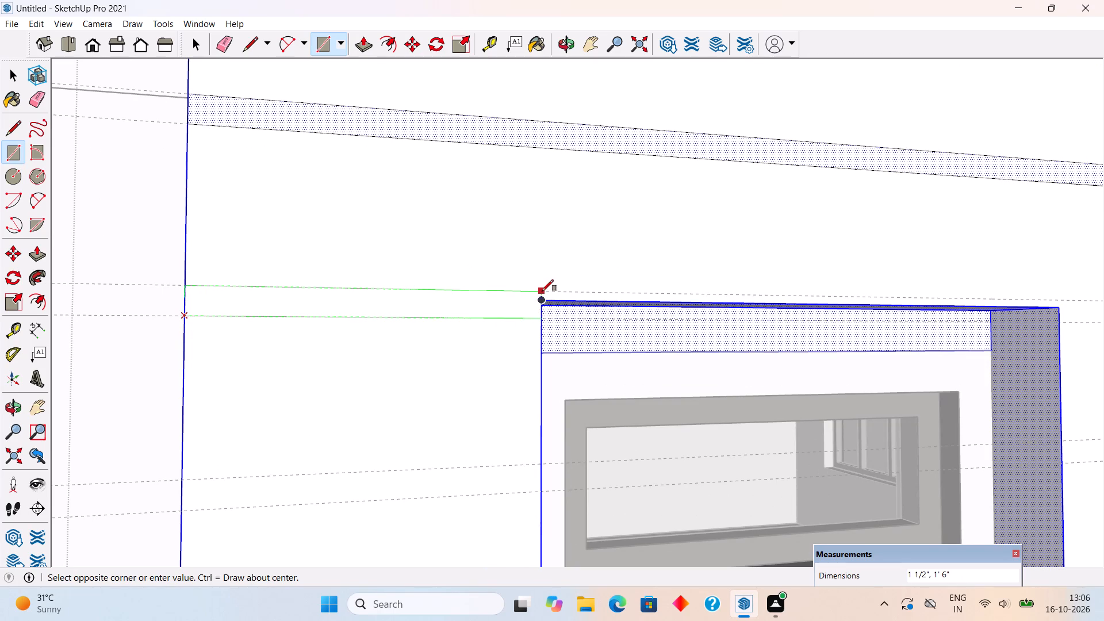
left_click(542, 291)
scroll(447, 309, "down", 5)
scroll(876, 310, "up", 7)
left_click(853, 323)
scroll(853, 323, "down", 5)
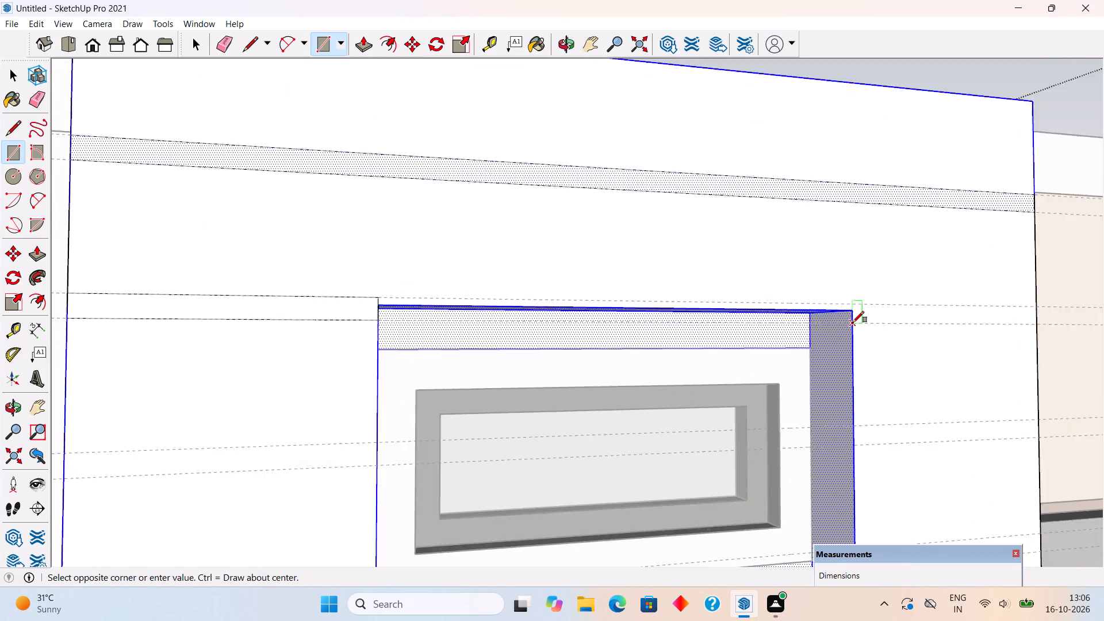
scroll(853, 323, "down", 3)
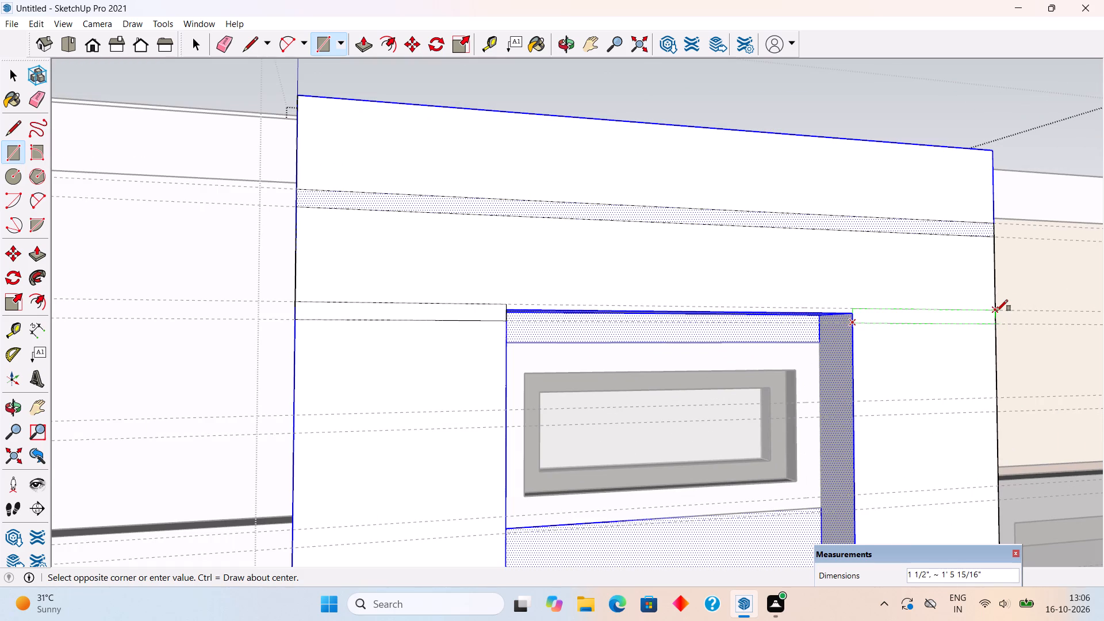
left_click(996, 311)
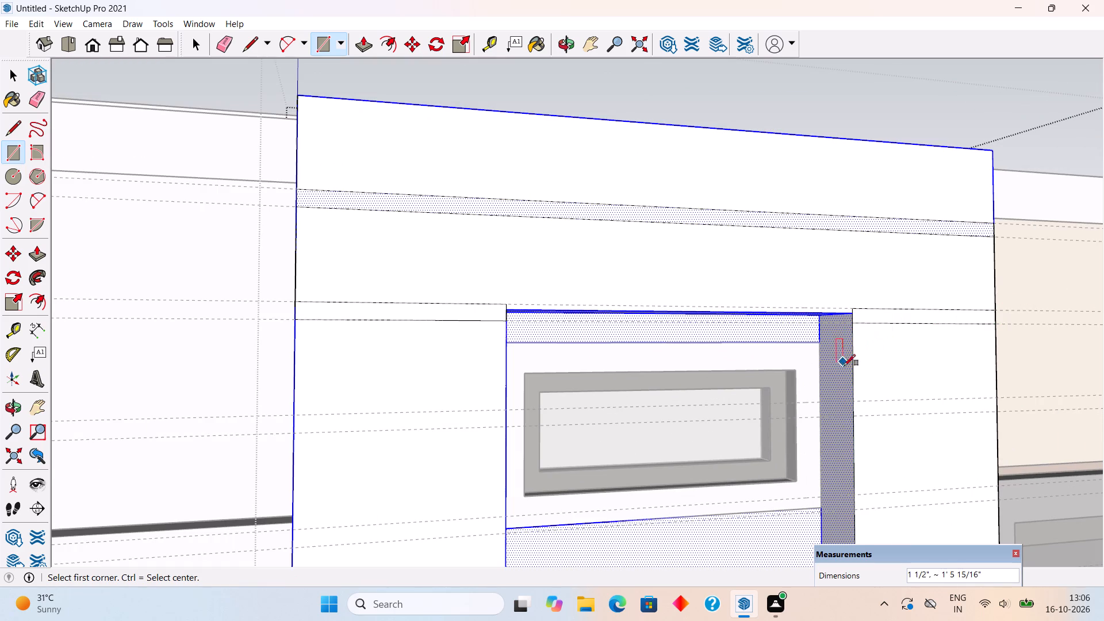
Draw rectangles about 1 1/2" by 1'6" on both sides of the window recess between the third pair of guides.
left_click(852, 401)
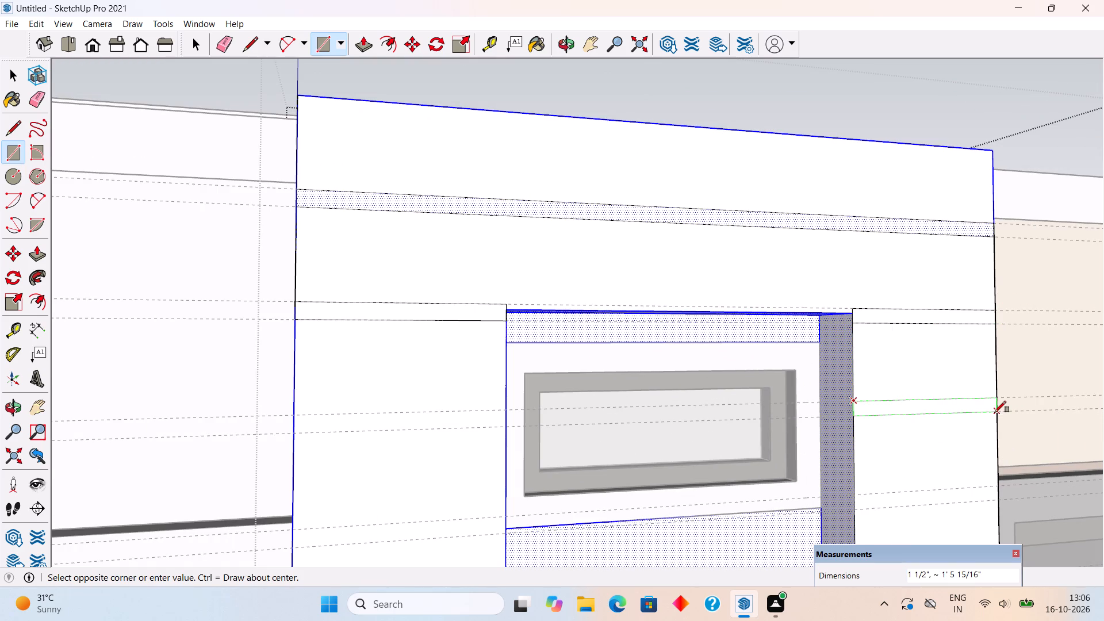
left_click(994, 412)
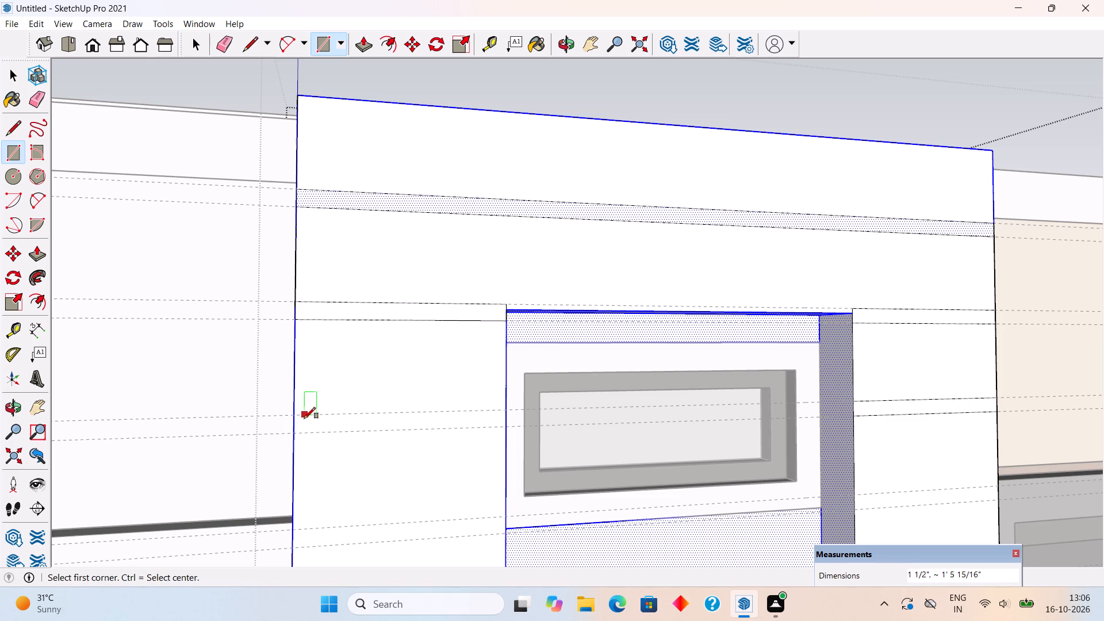
left_click(295, 415)
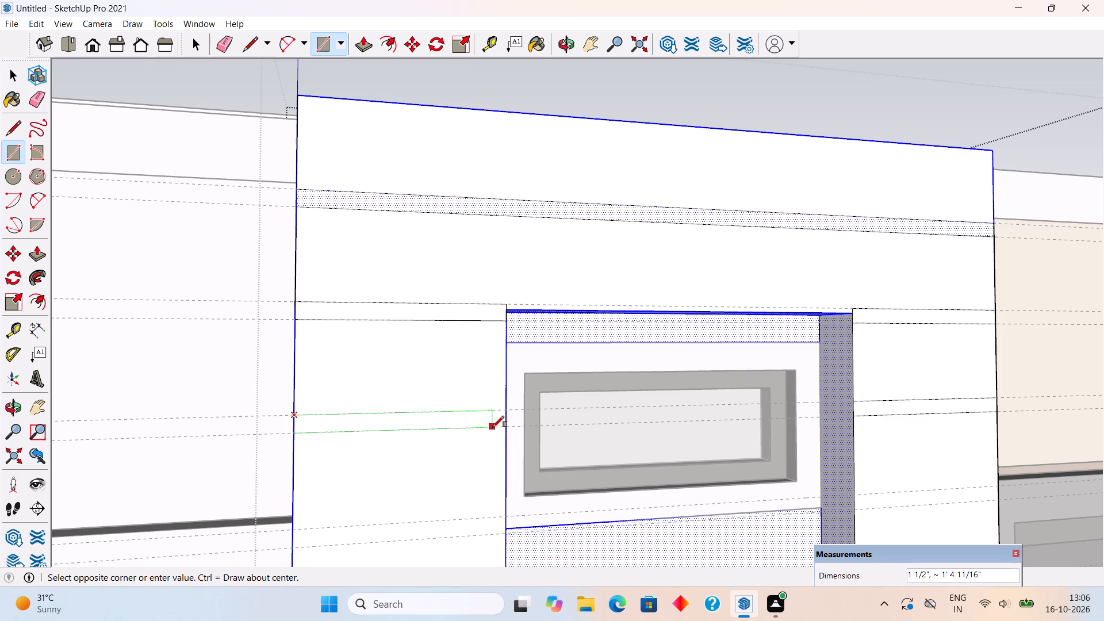
left_click(506, 425)
Draw rectangles about 1 1/2" by 1'6" on both sides of the recess between the fourth pair of guides.
scroll(564, 285, "down", 9)
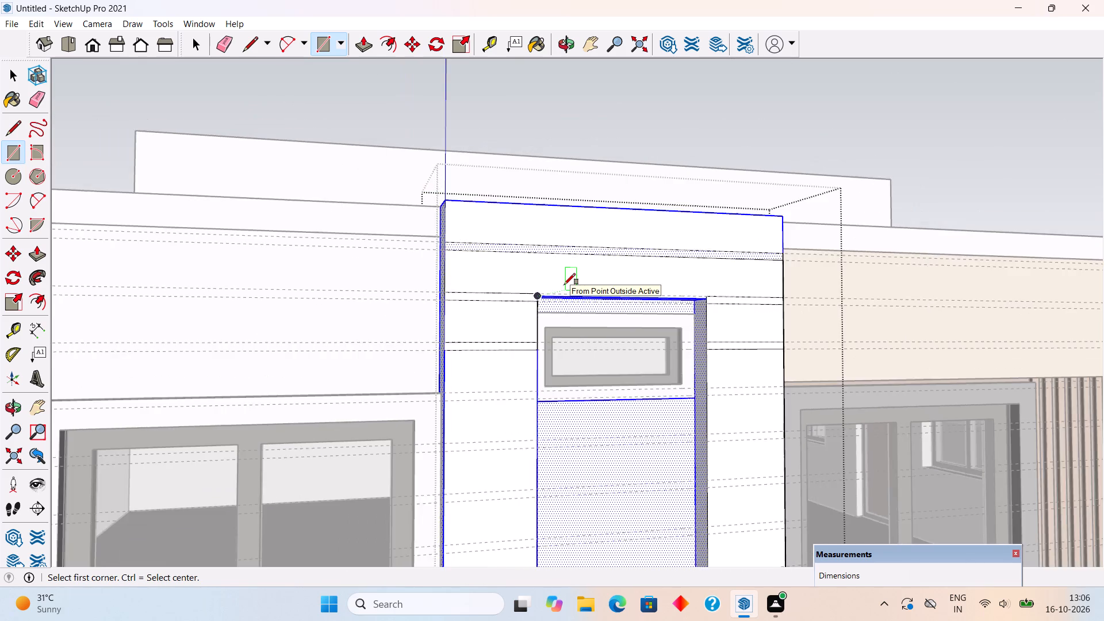
scroll(564, 285, "down", 10)
scroll(537, 550, "up", 6)
scroll(580, 99, "up", 5)
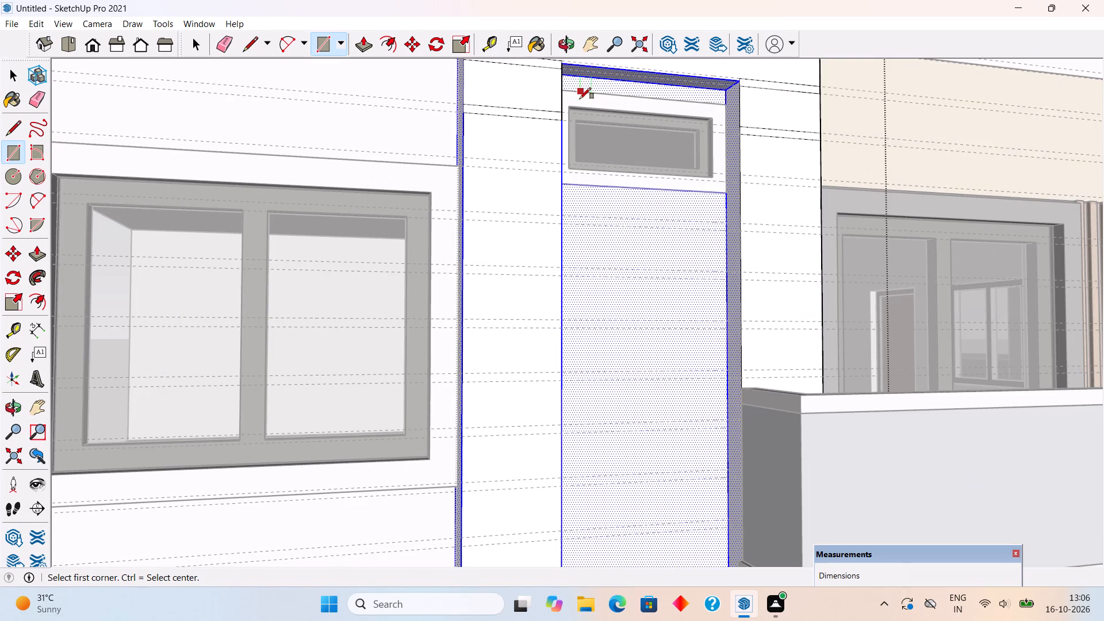
left_click(461, 159)
left_click(561, 173)
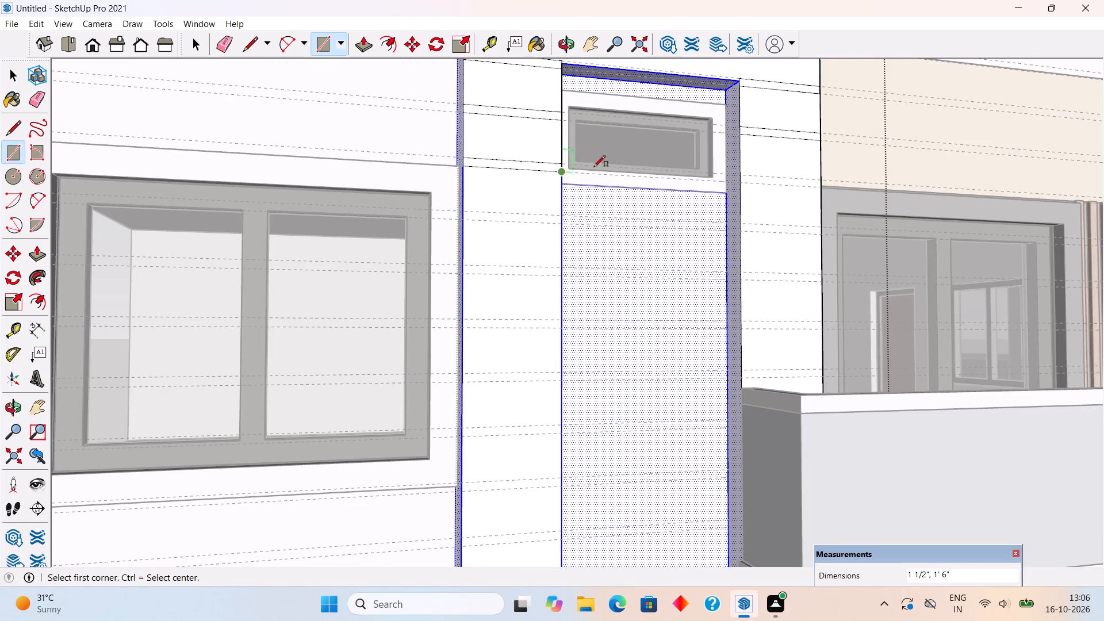
left_click(743, 174)
left_click(821, 187)
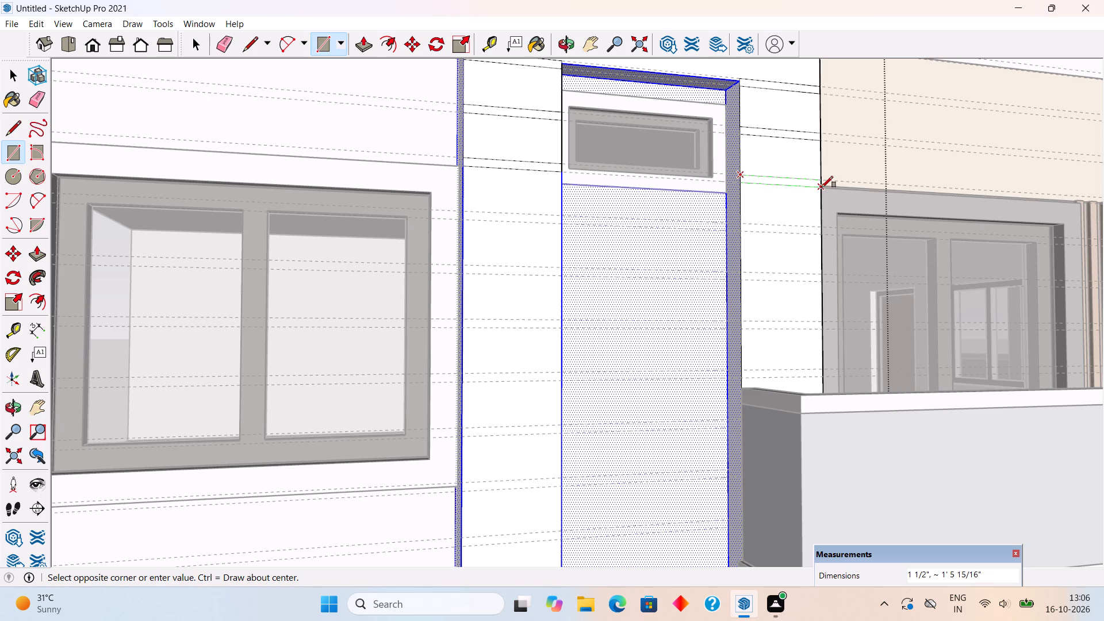
Draw rectangles about 1 1/2" by 1'6" on both sides of the recess along the fifth and sixth guide pairs.
left_click(465, 213)
left_click(558, 226)
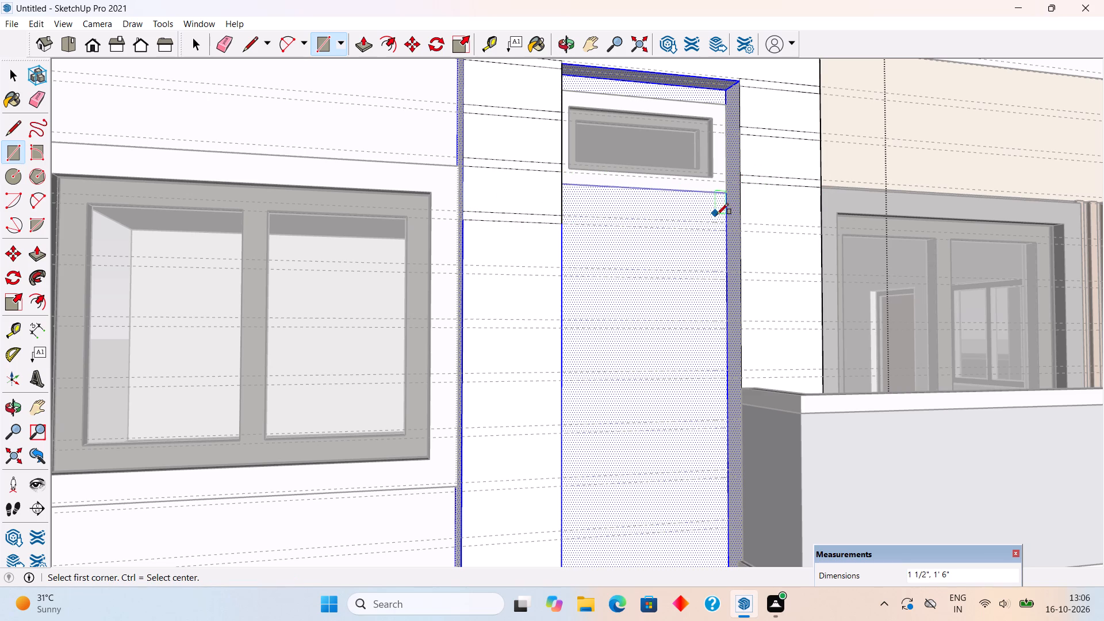
left_click(740, 224)
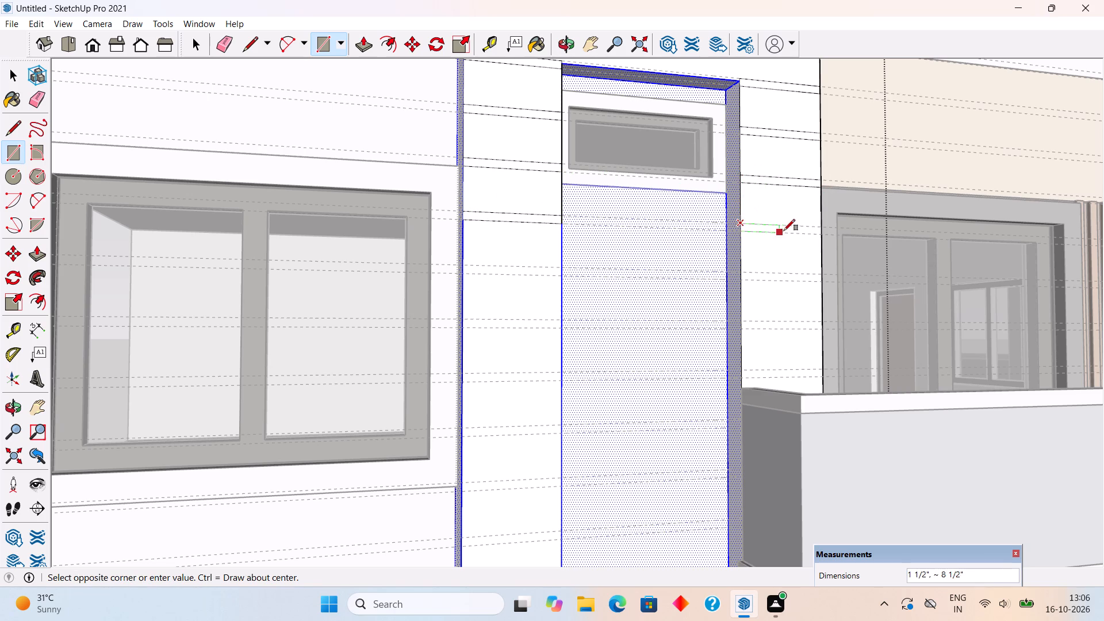
left_click(822, 236)
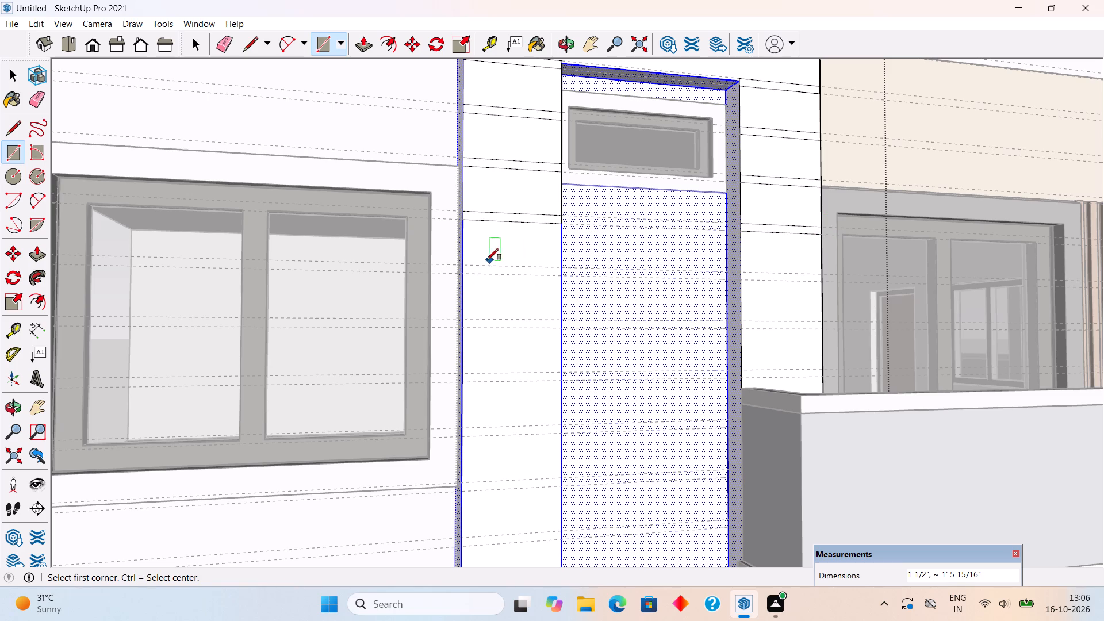
left_click(463, 261)
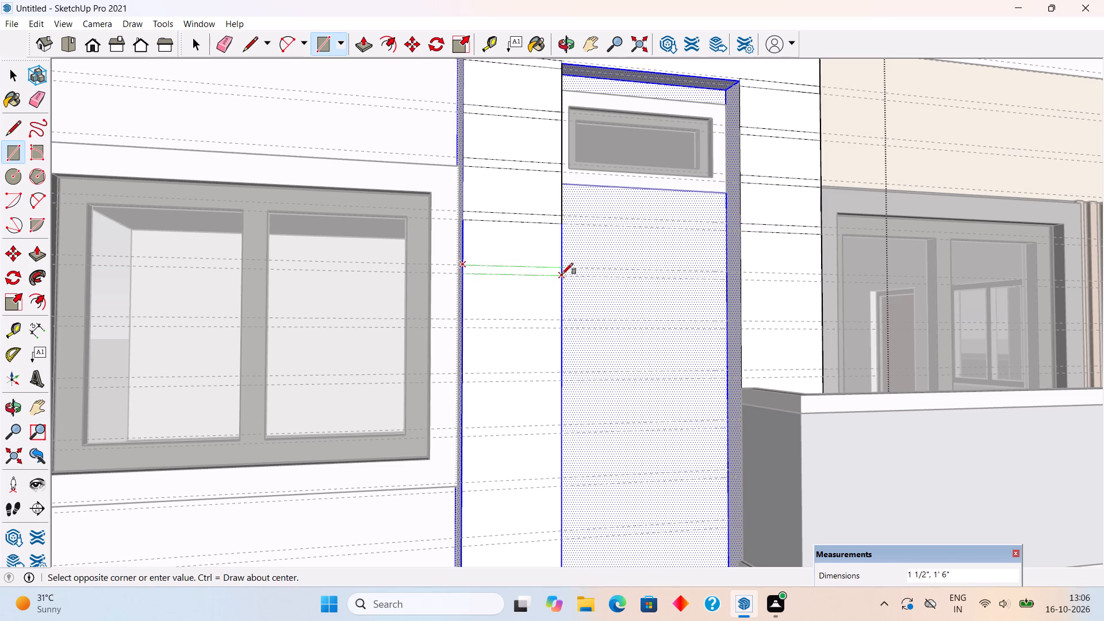
left_click(562, 274)
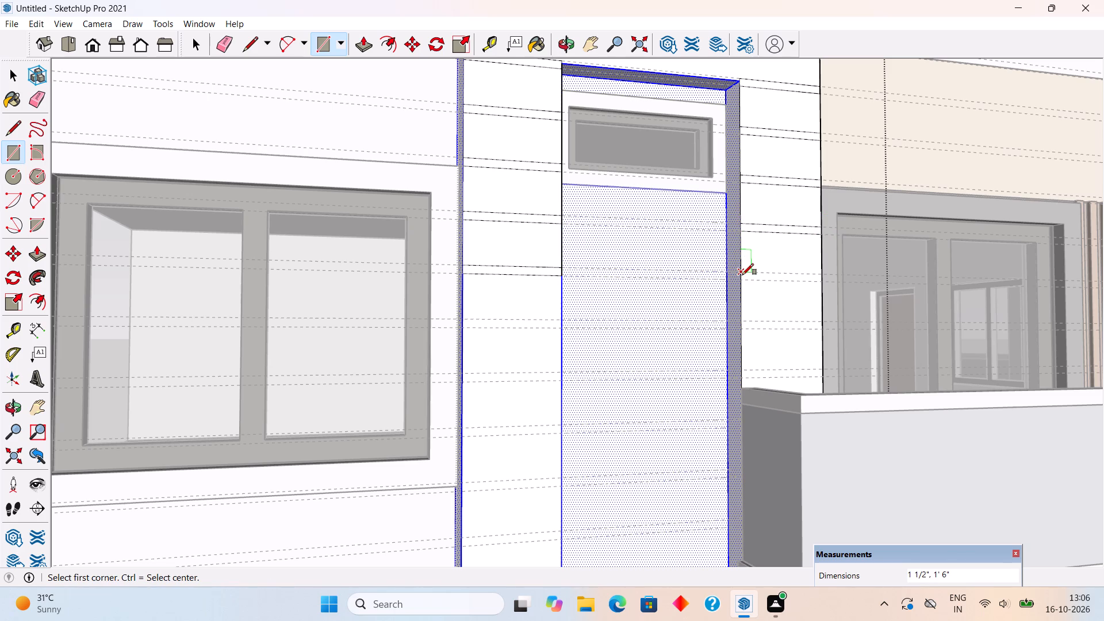
left_click(742, 275)
left_click(825, 282)
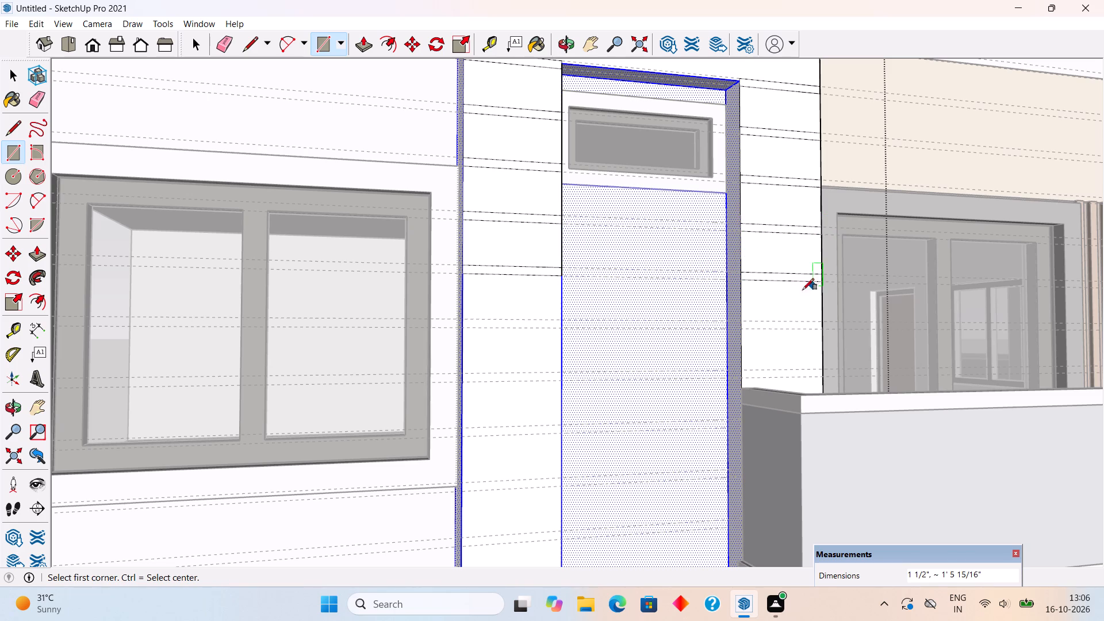
Draw 1 1/2" by about 1'6" rectangles right of the recess along the seventh guide pair and on both sides along the eighth.
left_click(741, 322)
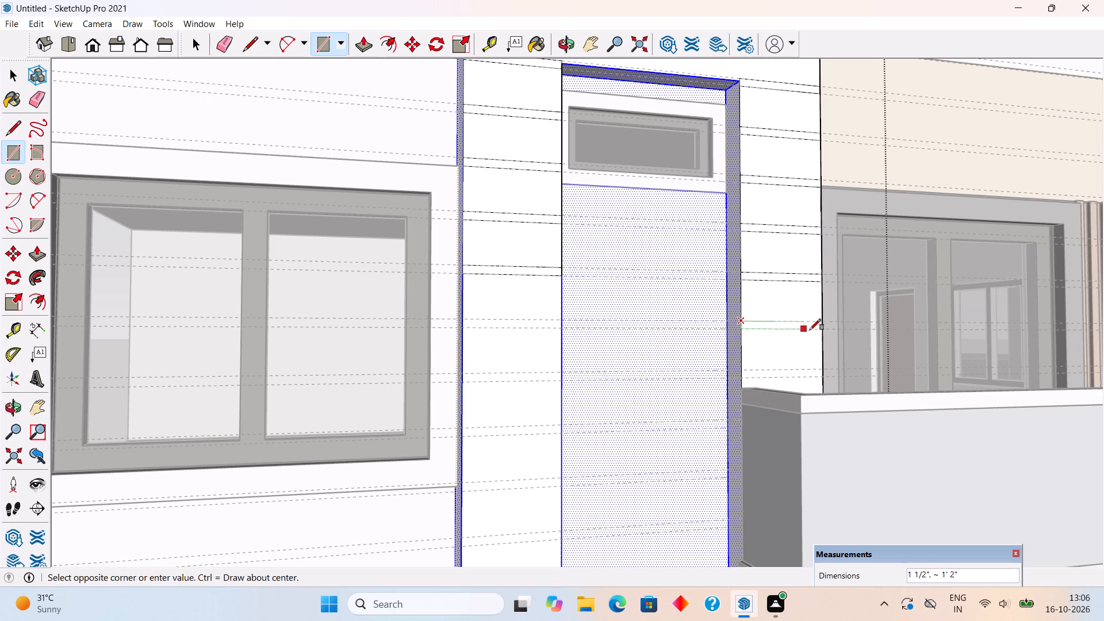
left_click(823, 330)
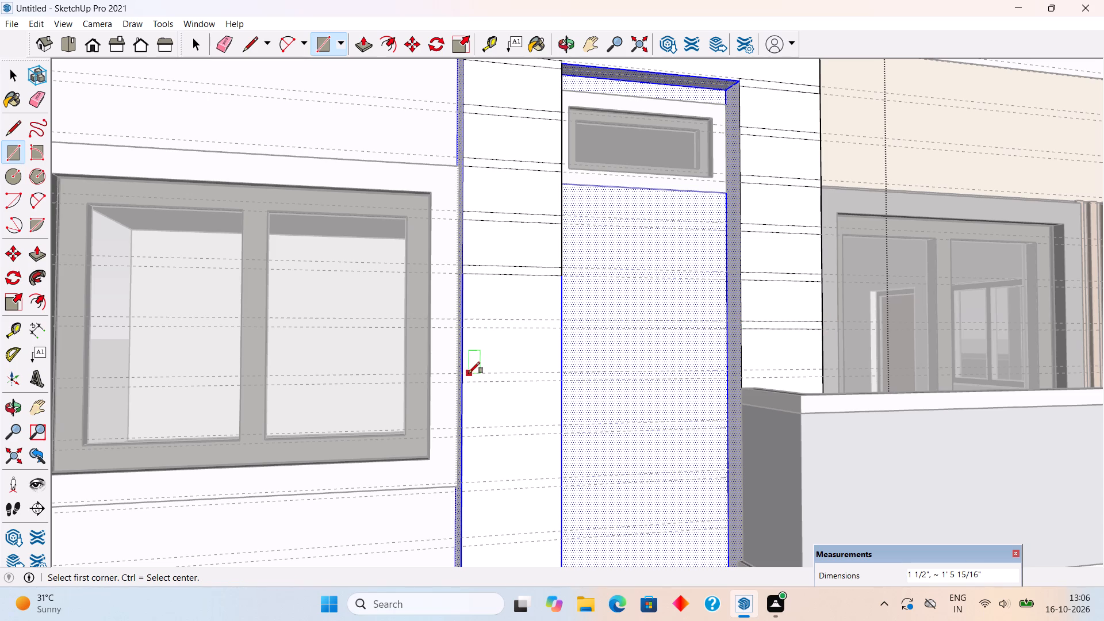
left_click(465, 375)
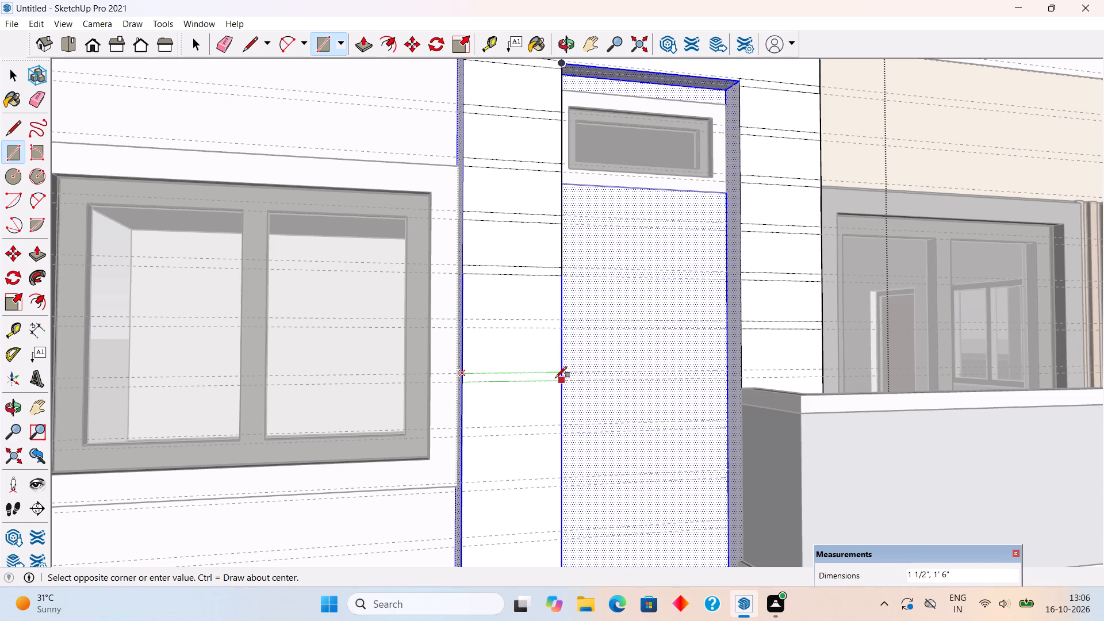
left_click(555, 378)
left_click(742, 366)
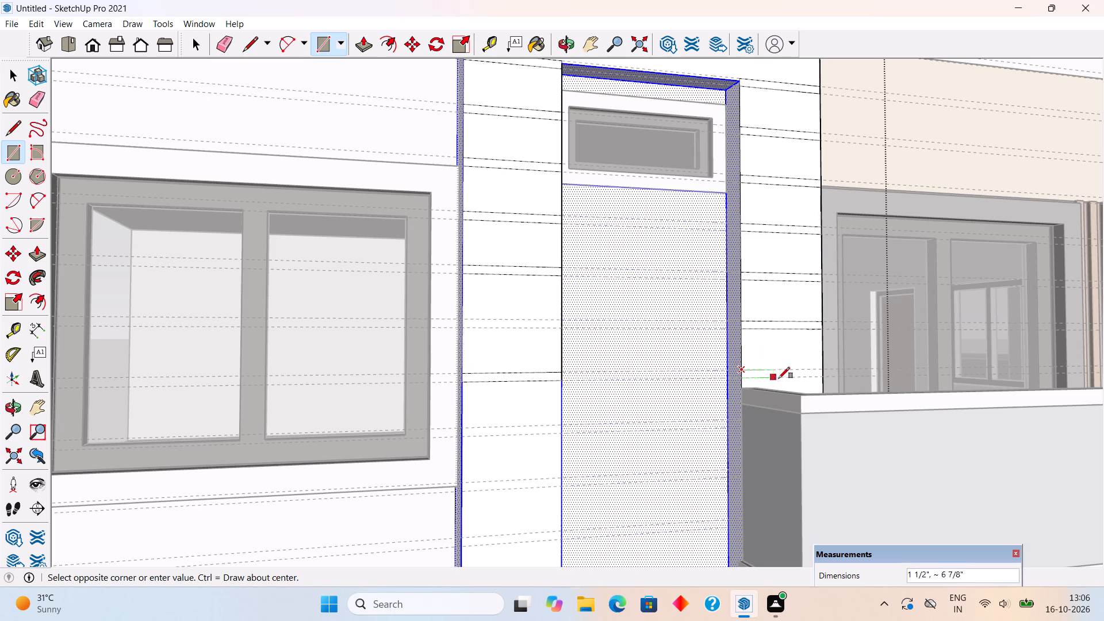
left_click(825, 380)
Draw 1 1/2" by 1'6" rectangles on the panel left of the recess along the skipped seventh guide pair and the ninth pair.
scroll(779, 208, "down", 4)
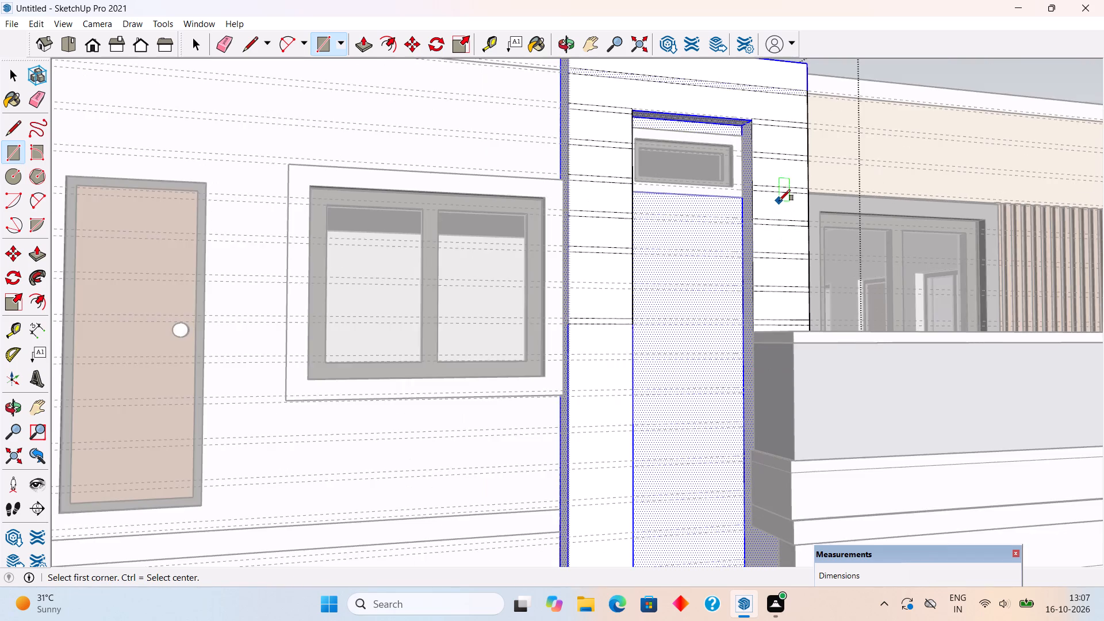
scroll(779, 201, "down", 10)
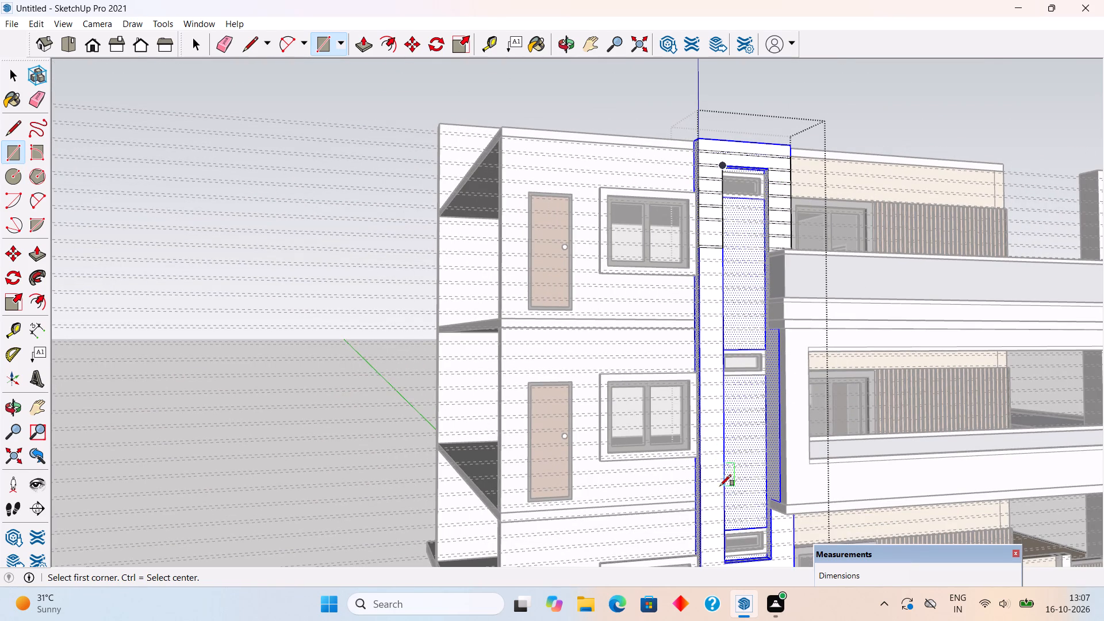
scroll(703, 557, "up", 3)
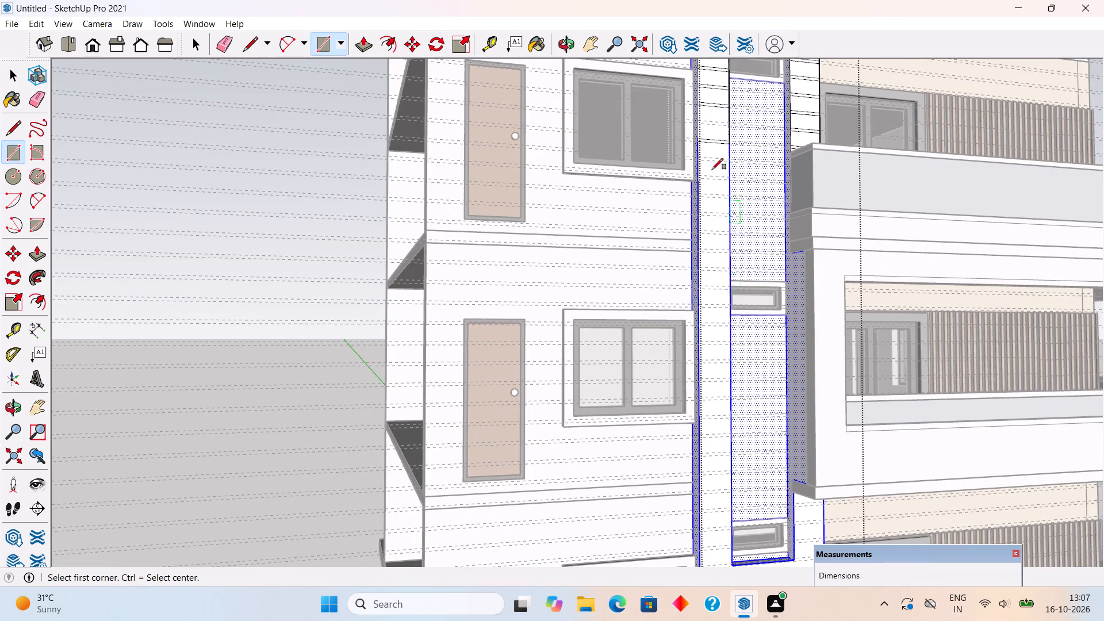
scroll(724, 117, "up", 11)
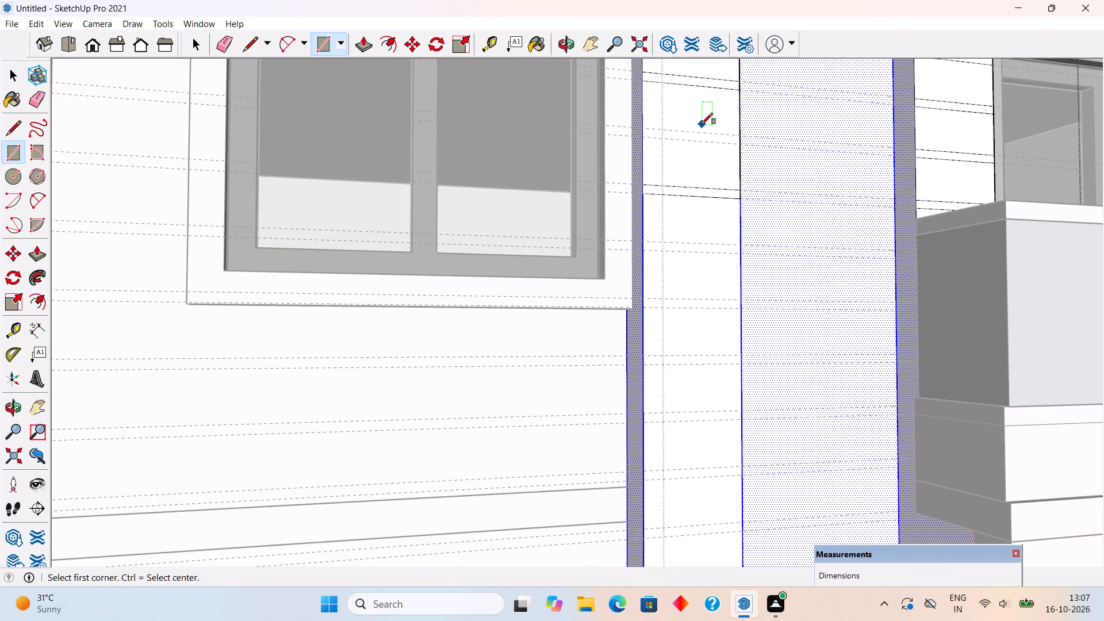
left_click(642, 126)
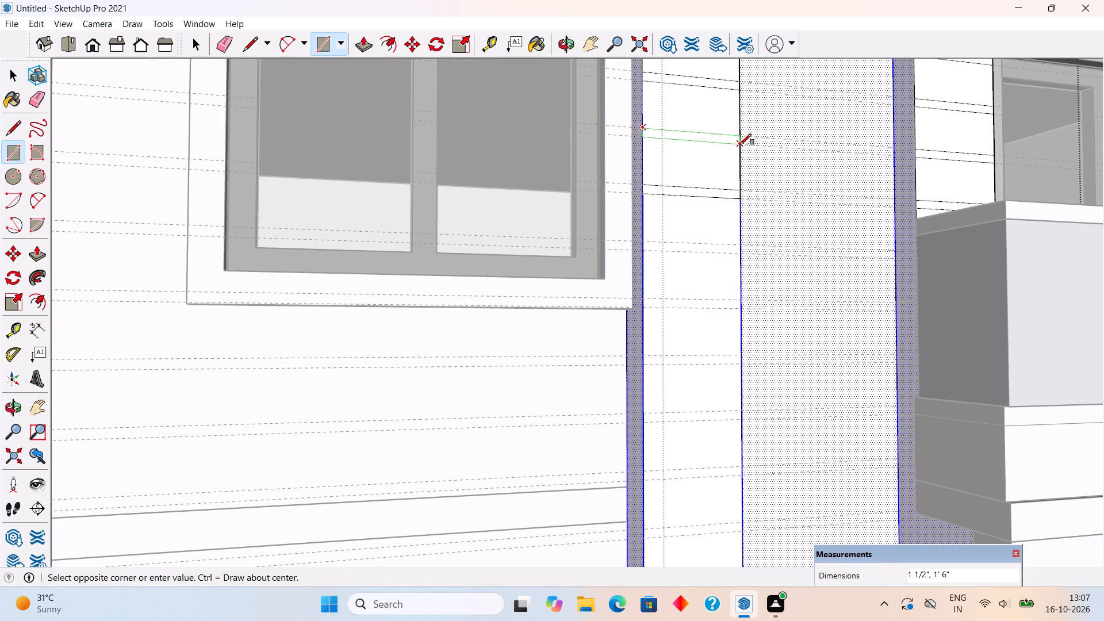
left_click(740, 145)
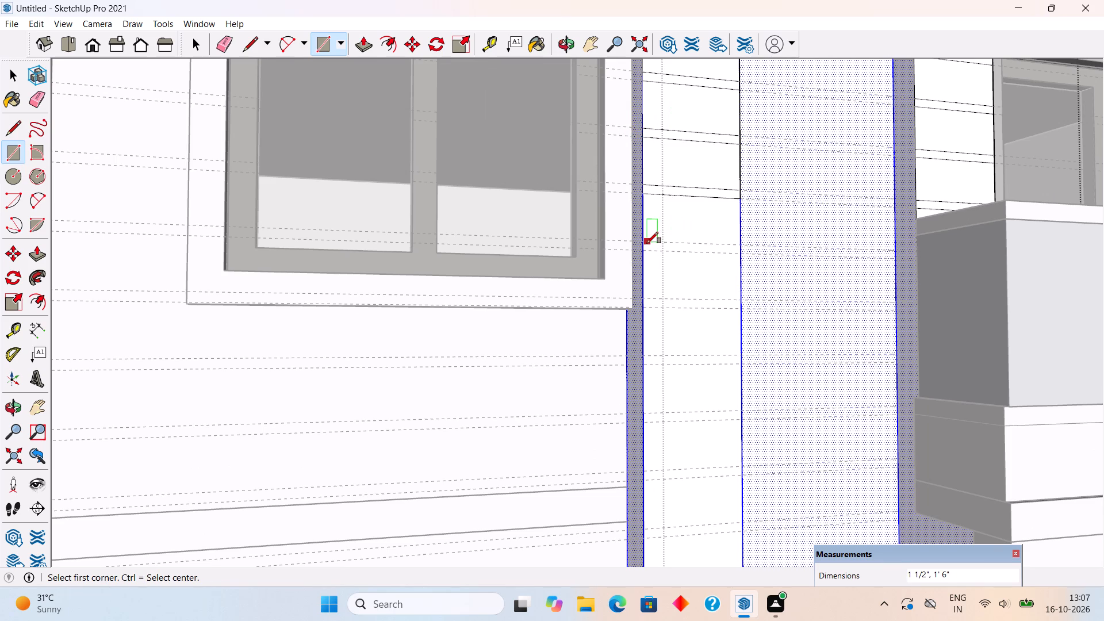
left_click(645, 243)
left_click(740, 252)
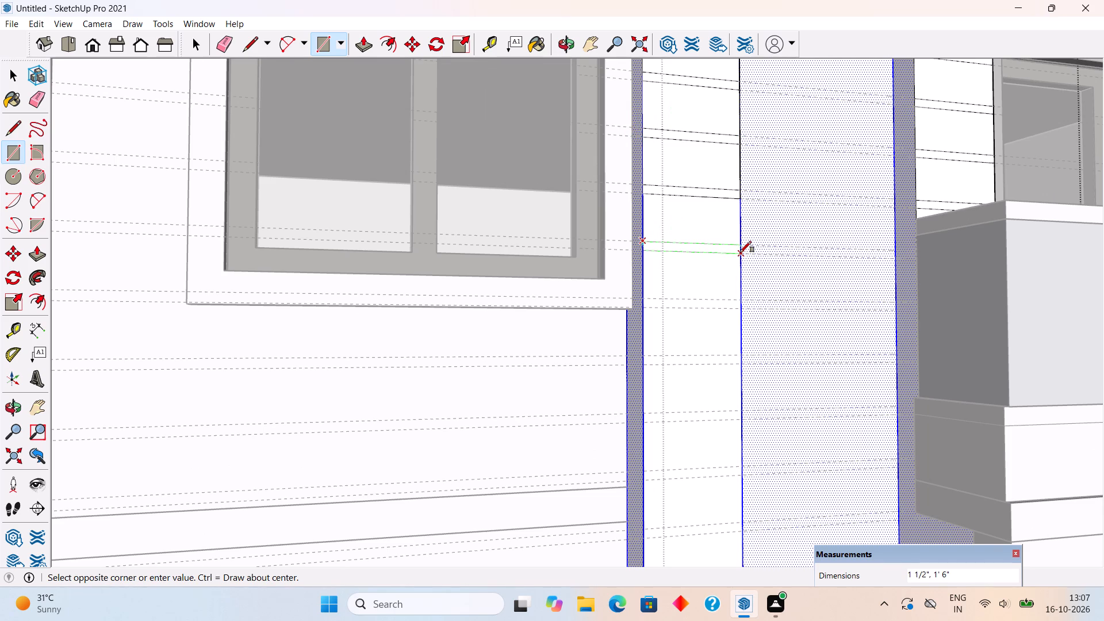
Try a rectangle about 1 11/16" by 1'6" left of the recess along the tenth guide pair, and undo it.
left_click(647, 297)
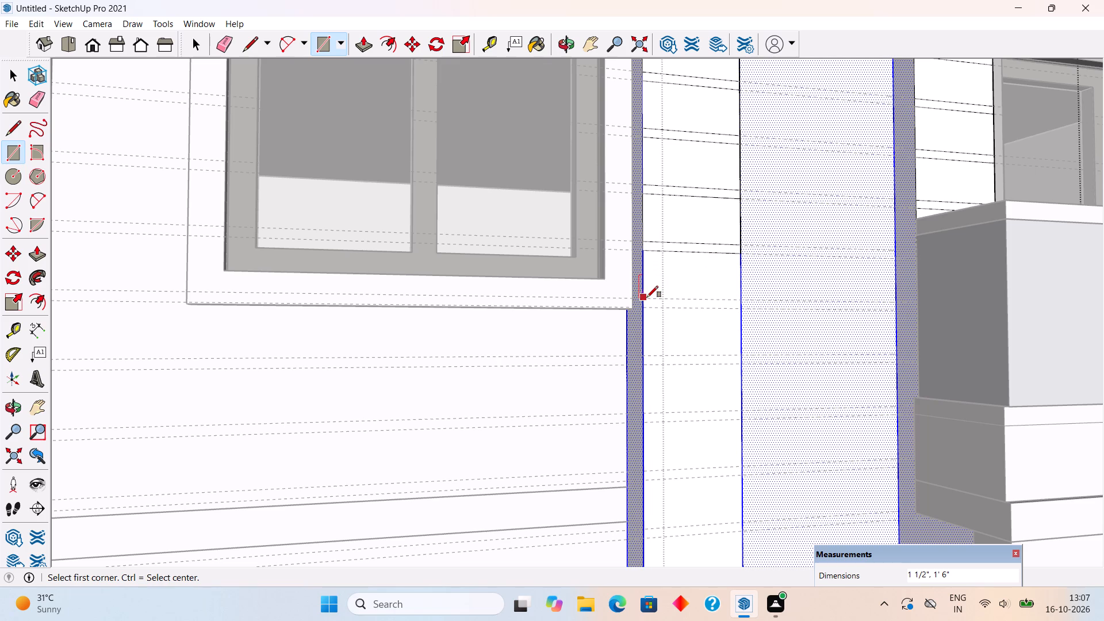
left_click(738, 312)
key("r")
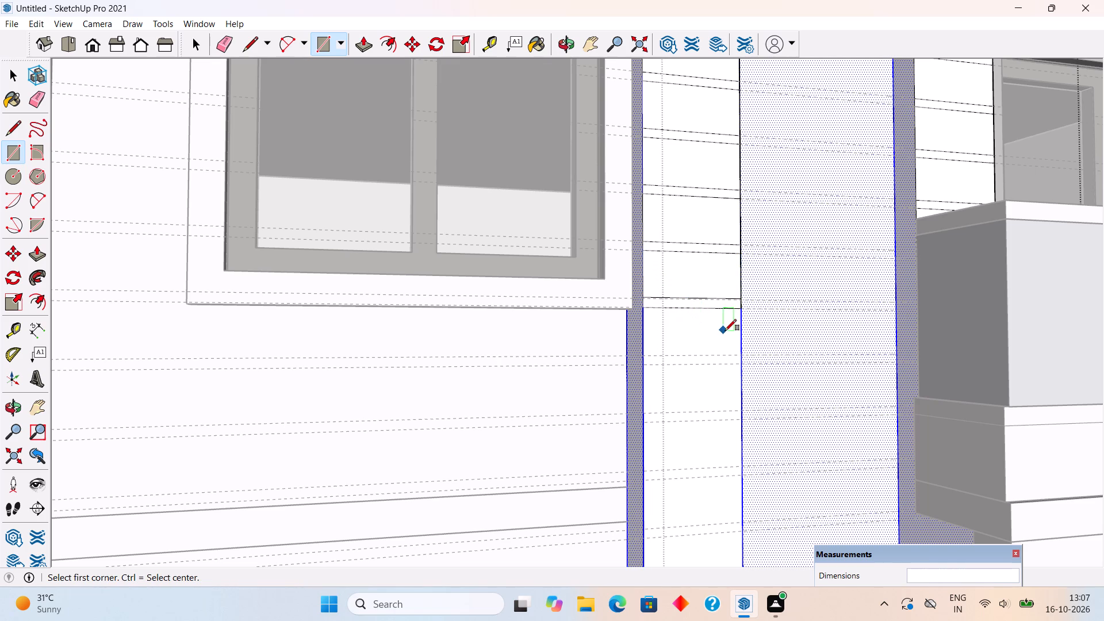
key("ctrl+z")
Draw a 1 1/2" by 1'6" rectangle left of the recess exactly between the tenth pair of guides.
scroll(653, 297, "up", 9)
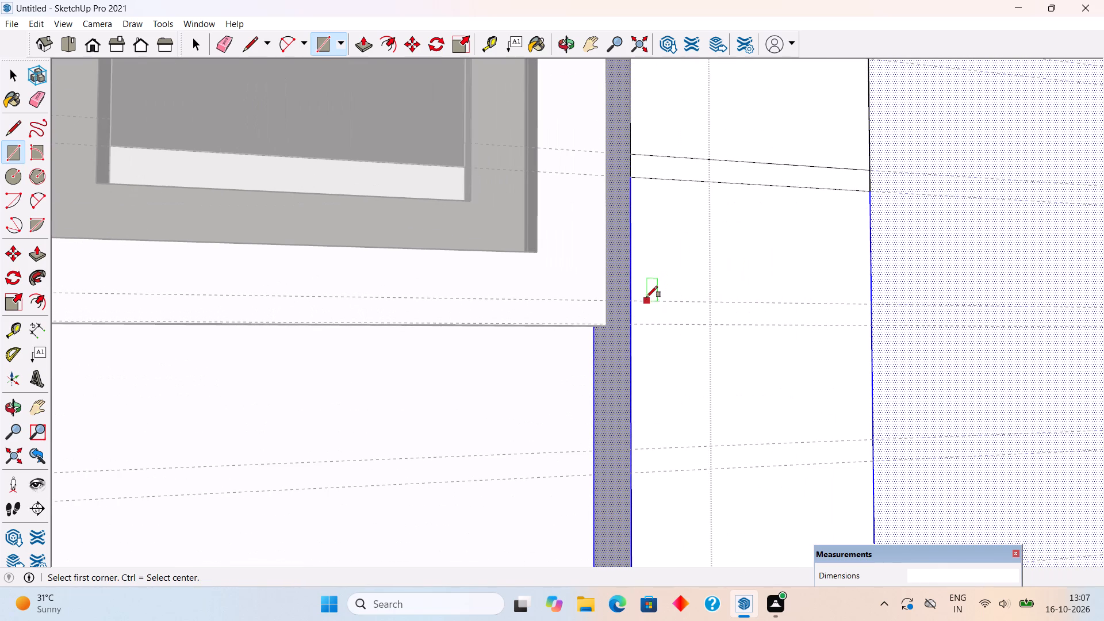
left_click(634, 302)
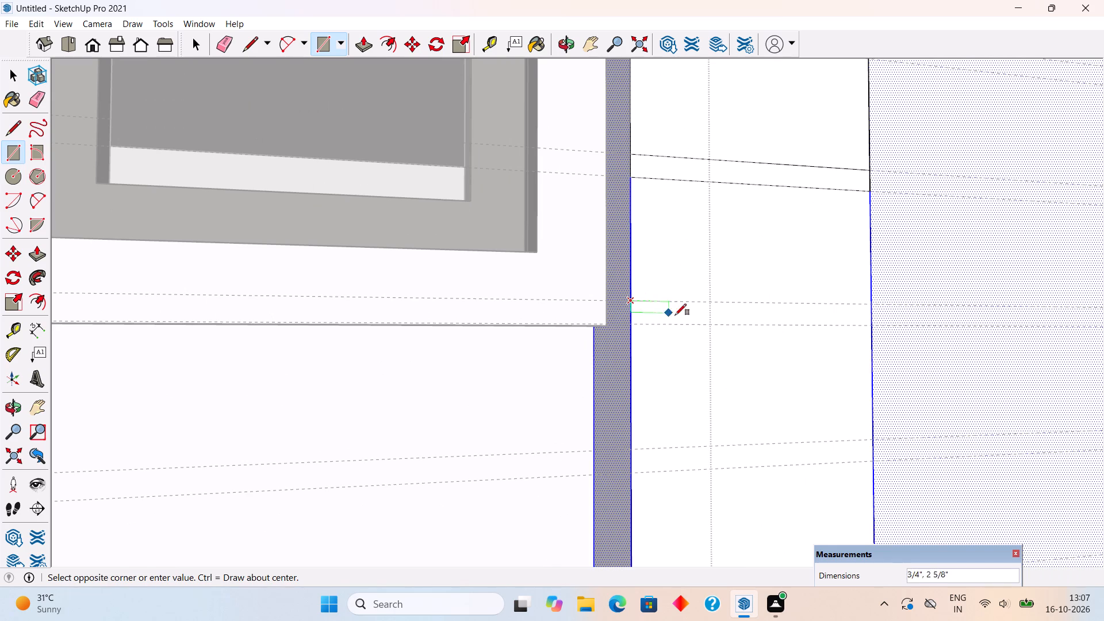
left_click(870, 326)
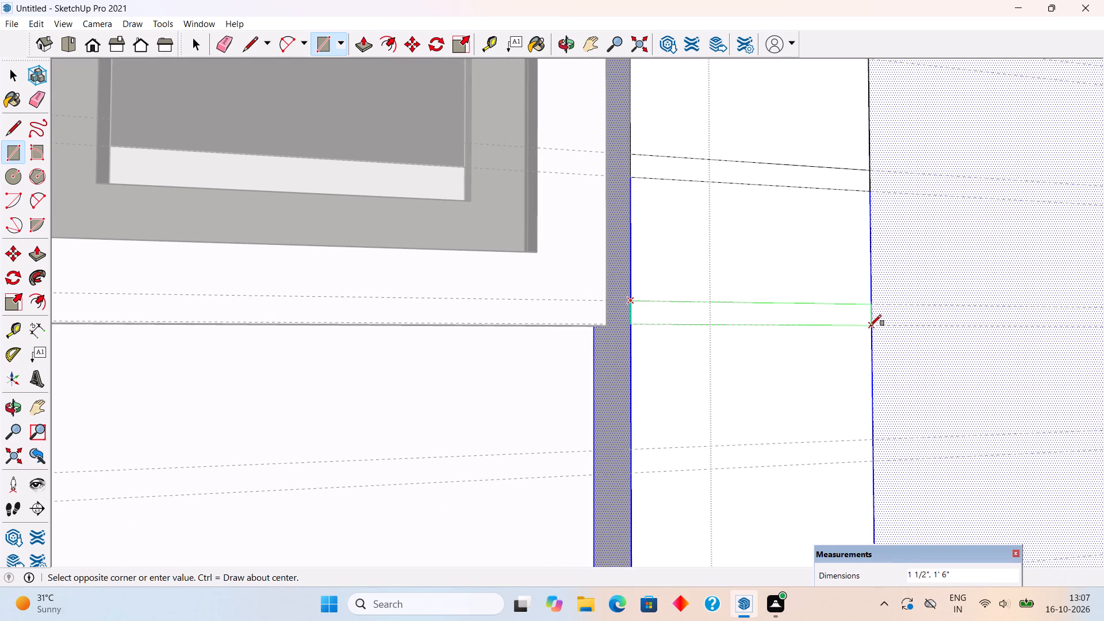
Draw 1 1/2" by 1'6" rectangles on the panel left of the recess along the eleventh to fourteenth guide pairs.
scroll(842, 236, "down", 17)
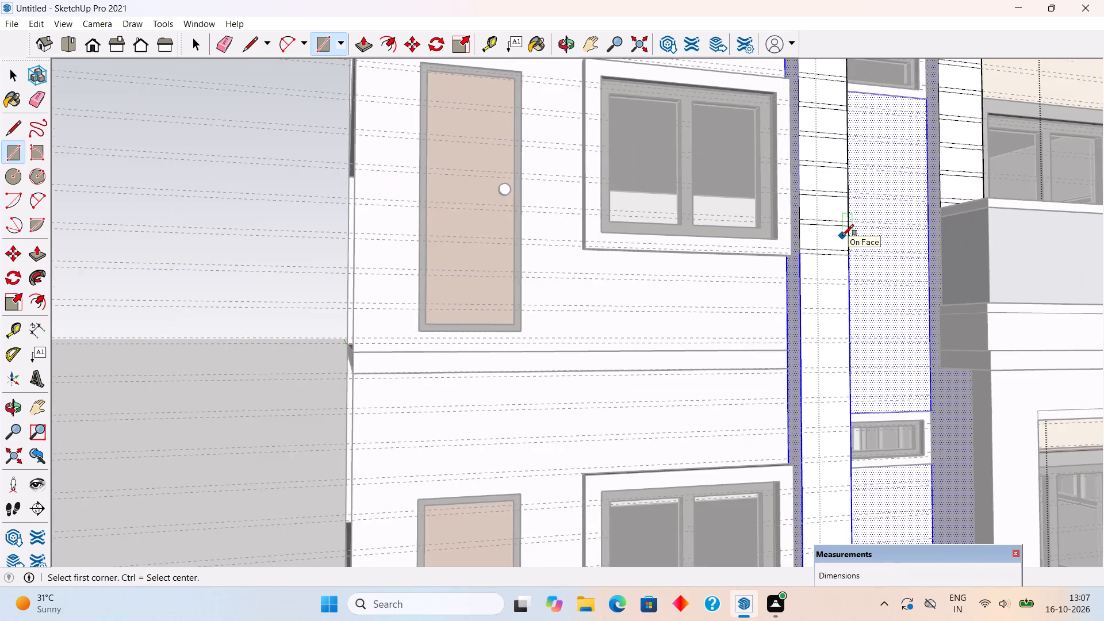
scroll(842, 236, "down", 5)
scroll(846, 469, "up", 5)
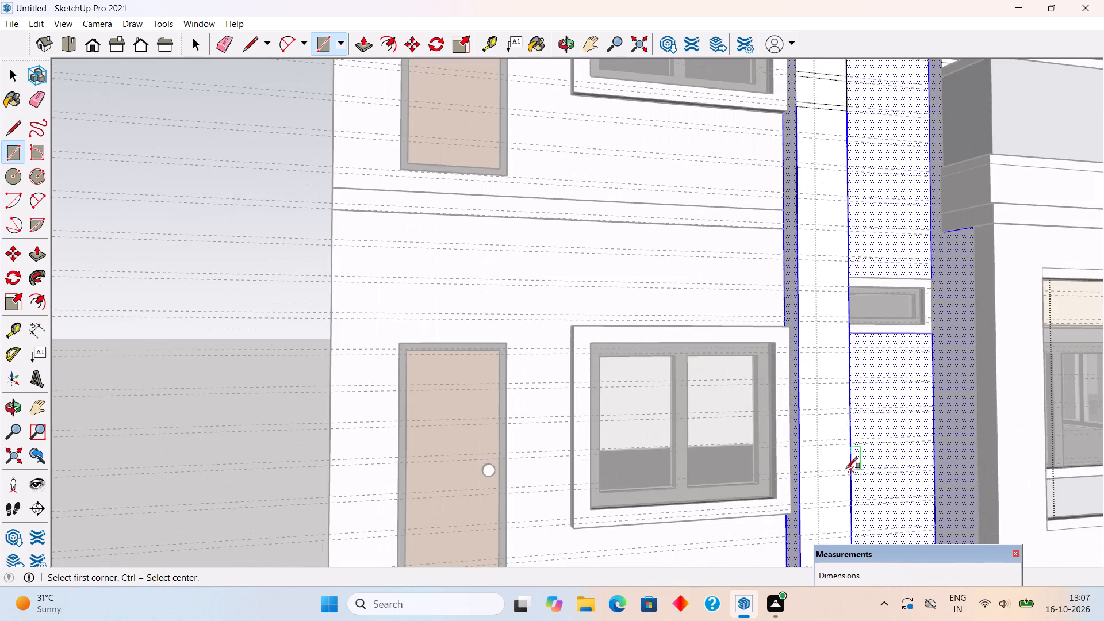
scroll(857, 321, "up", 2)
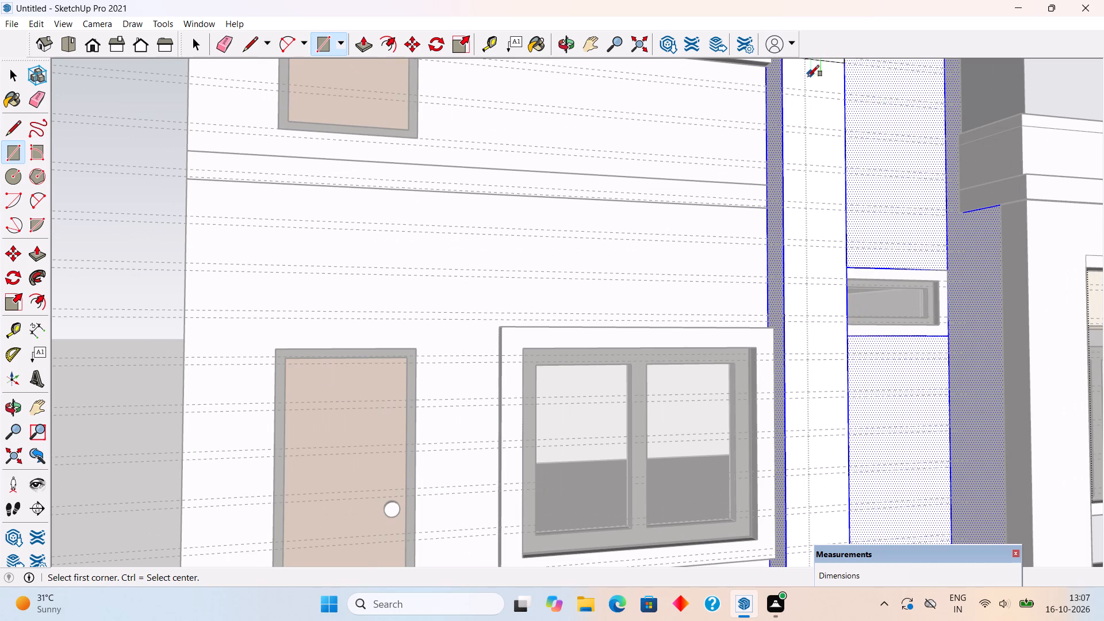
left_click(783, 88)
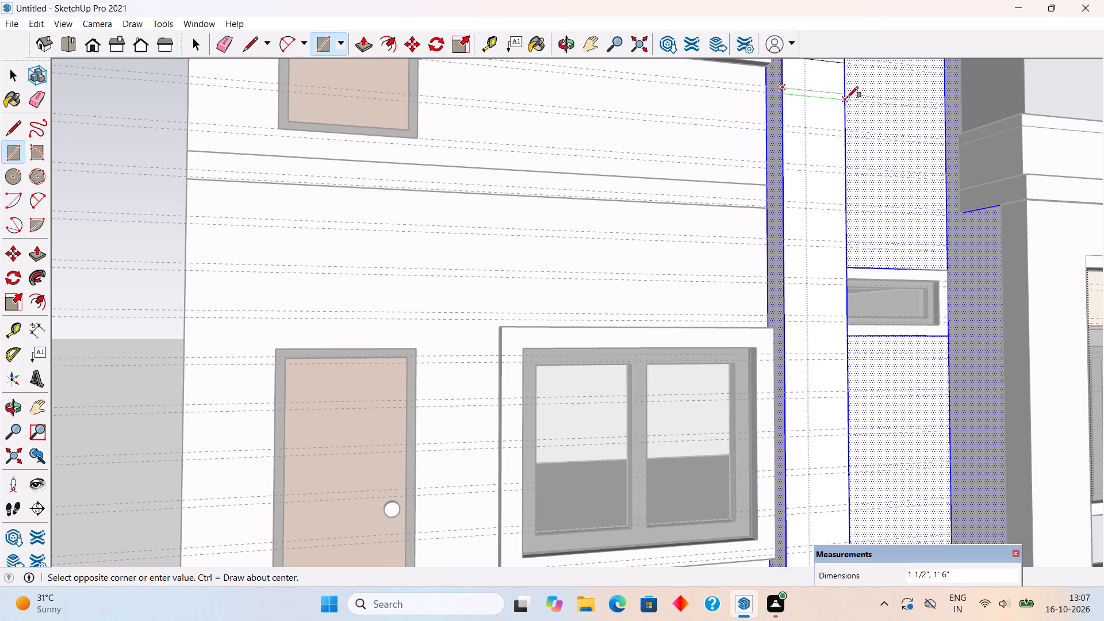
left_click(847, 98)
left_click(785, 124)
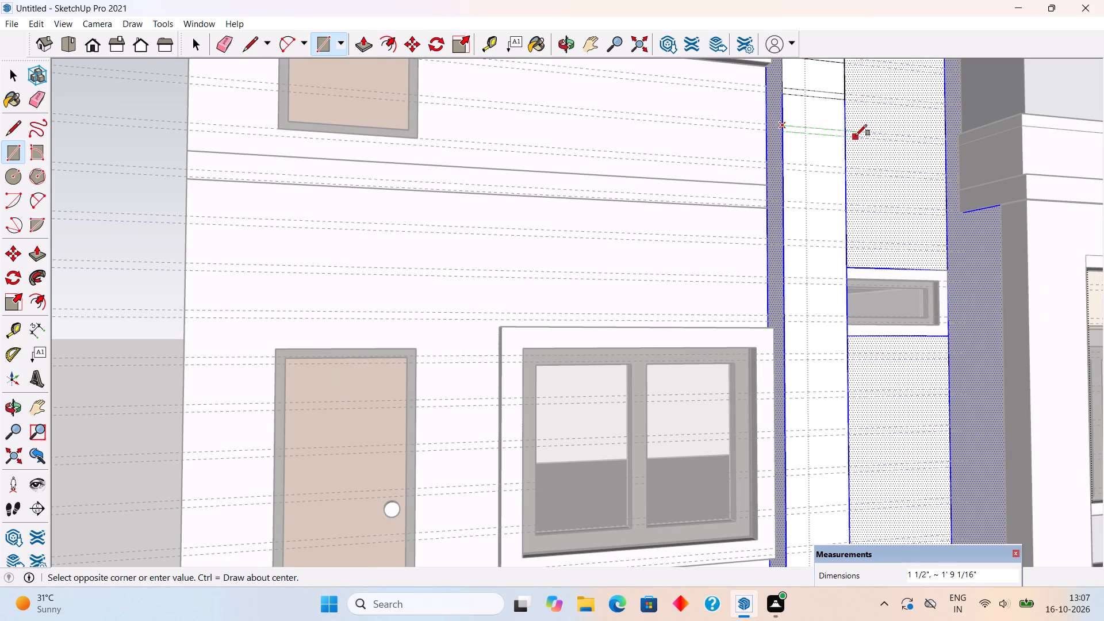
left_click(848, 137)
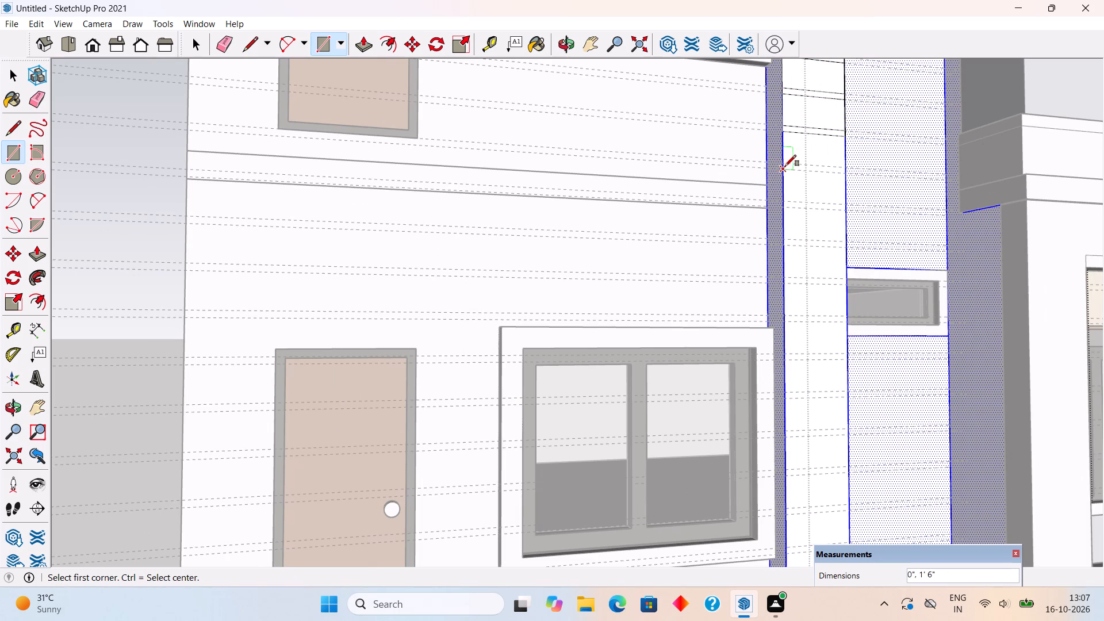
left_click(784, 163)
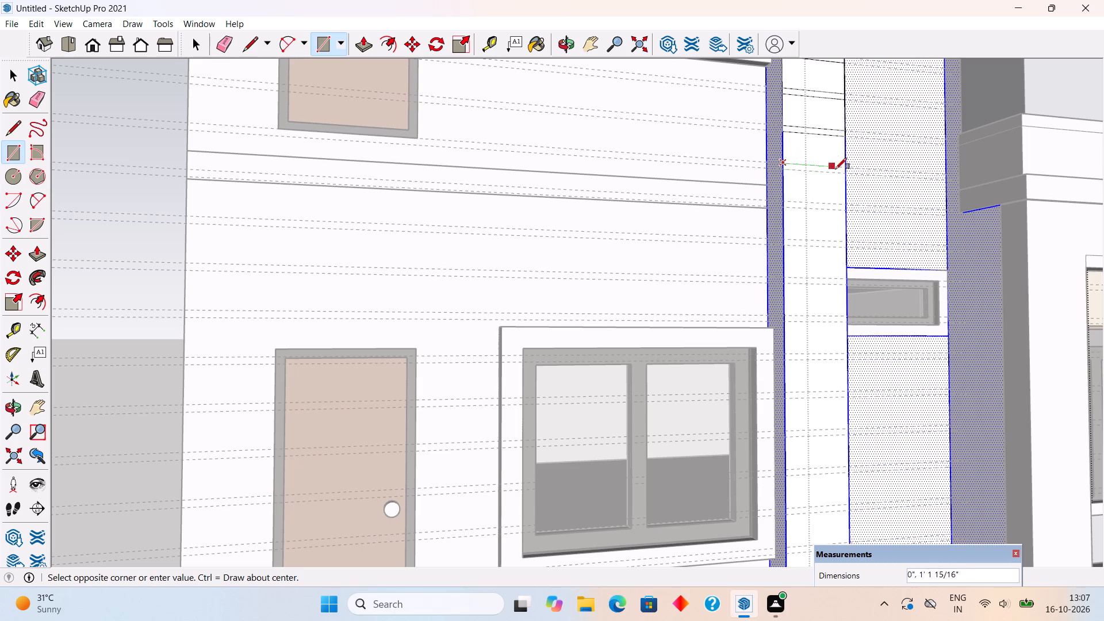
left_click(846, 174)
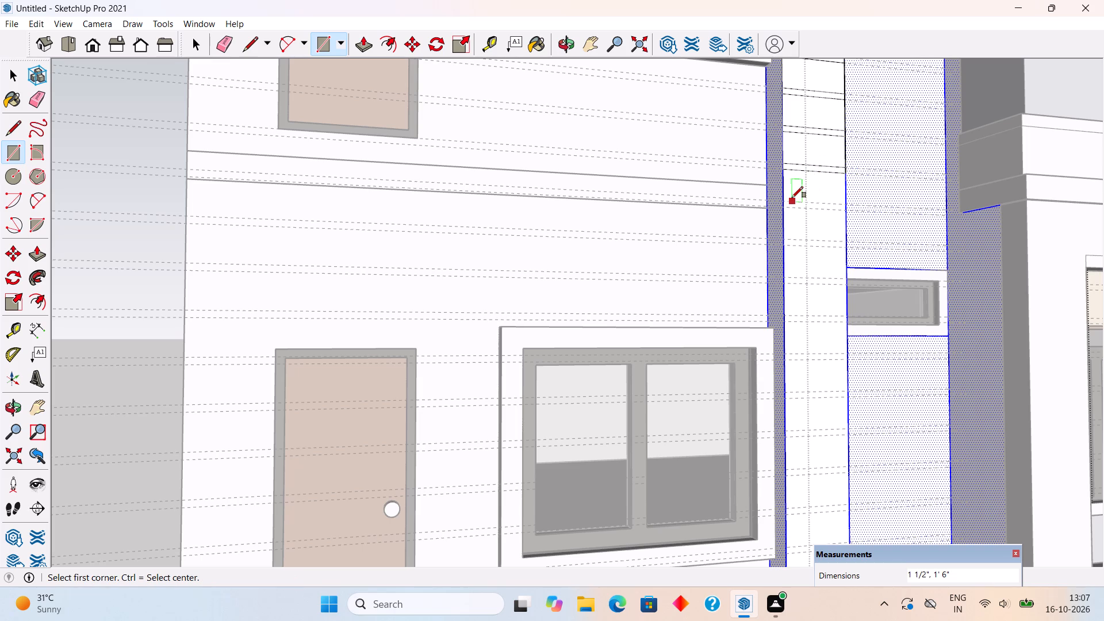
left_click(784, 200)
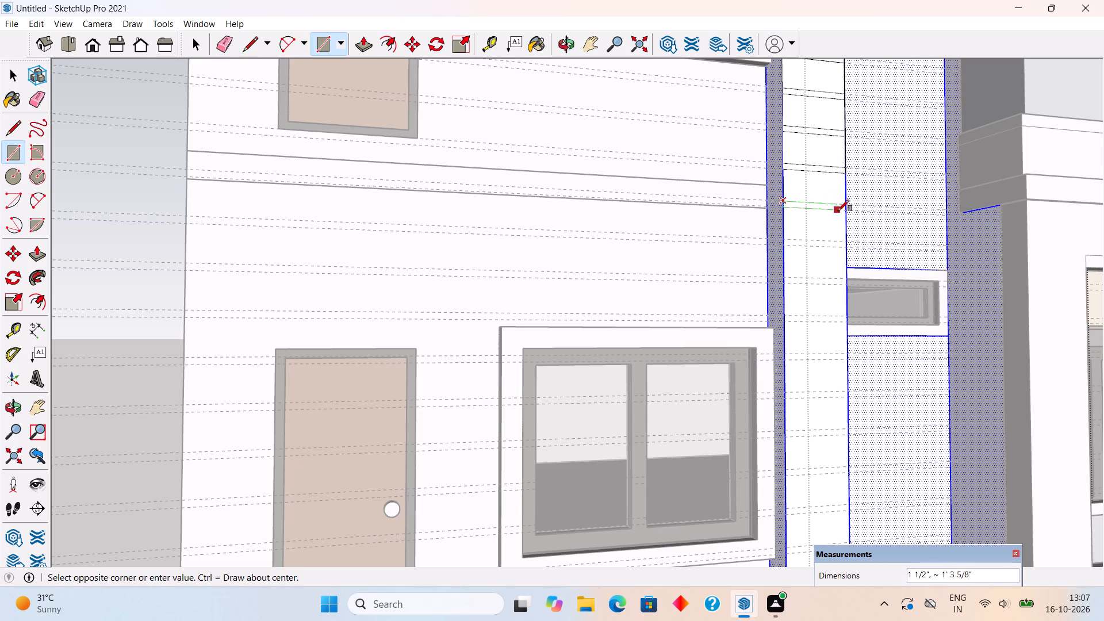
left_click(846, 211)
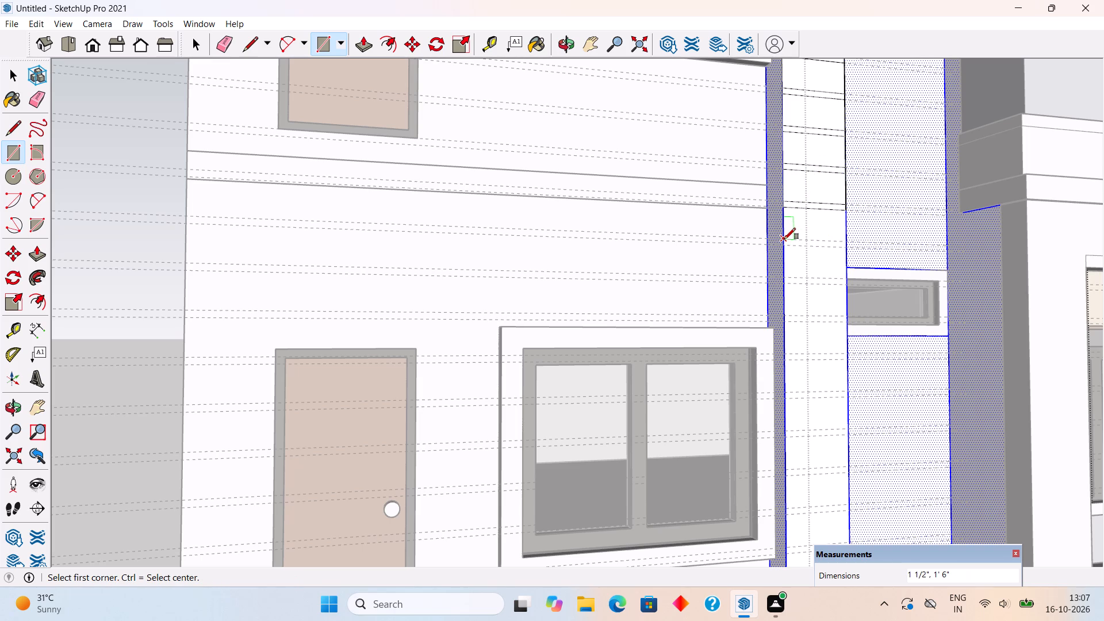
Draw four more 1 1/2" by 1'6" rectangles left of the recess along the fifteenth to eighteenth guide pairs, down past the middle recess window.
left_click(784, 239)
left_click(843, 248)
left_click(785, 274)
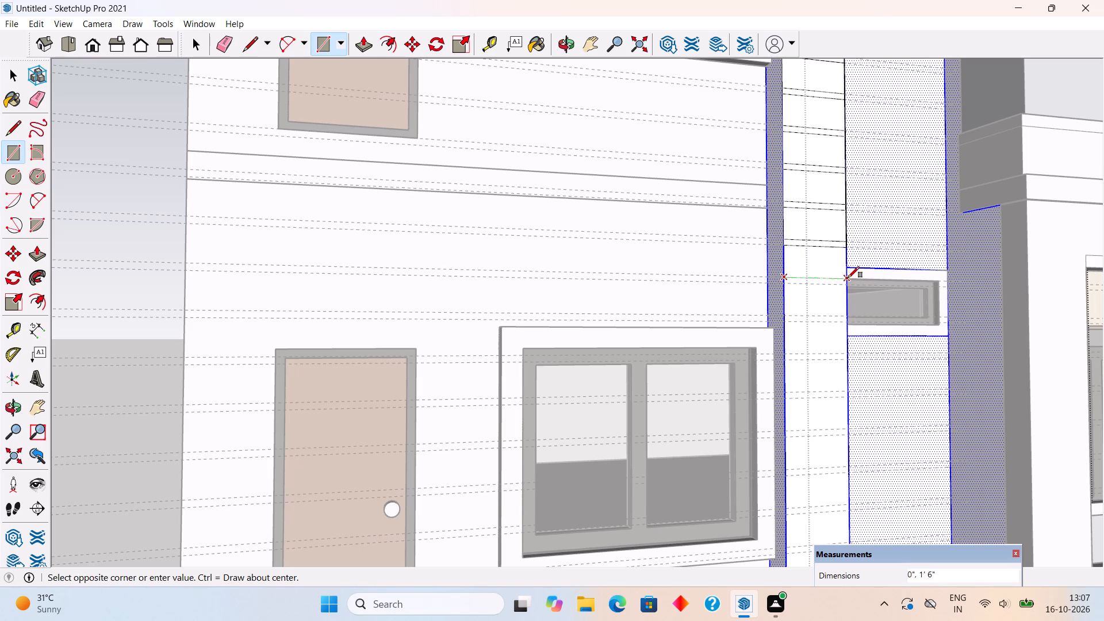
left_click(848, 283)
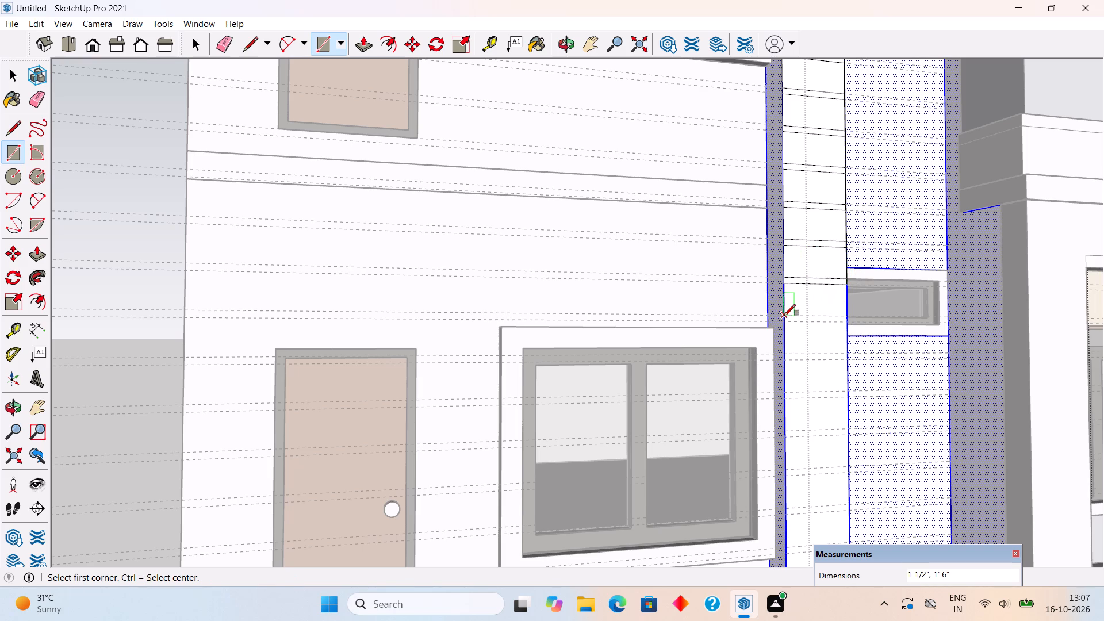
left_click(784, 316)
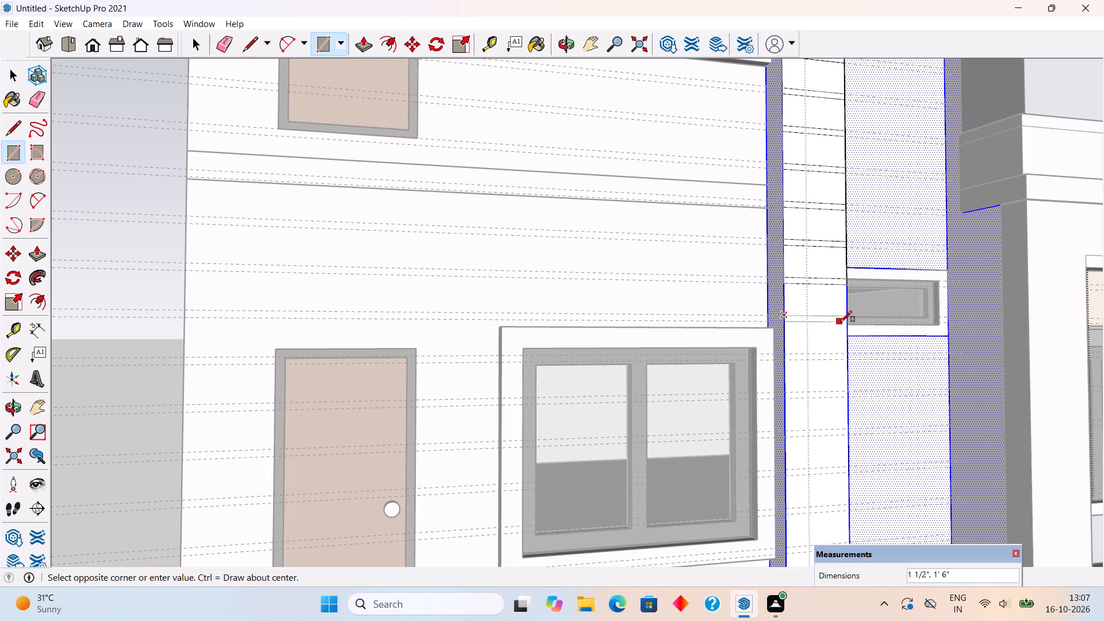
left_click(846, 323)
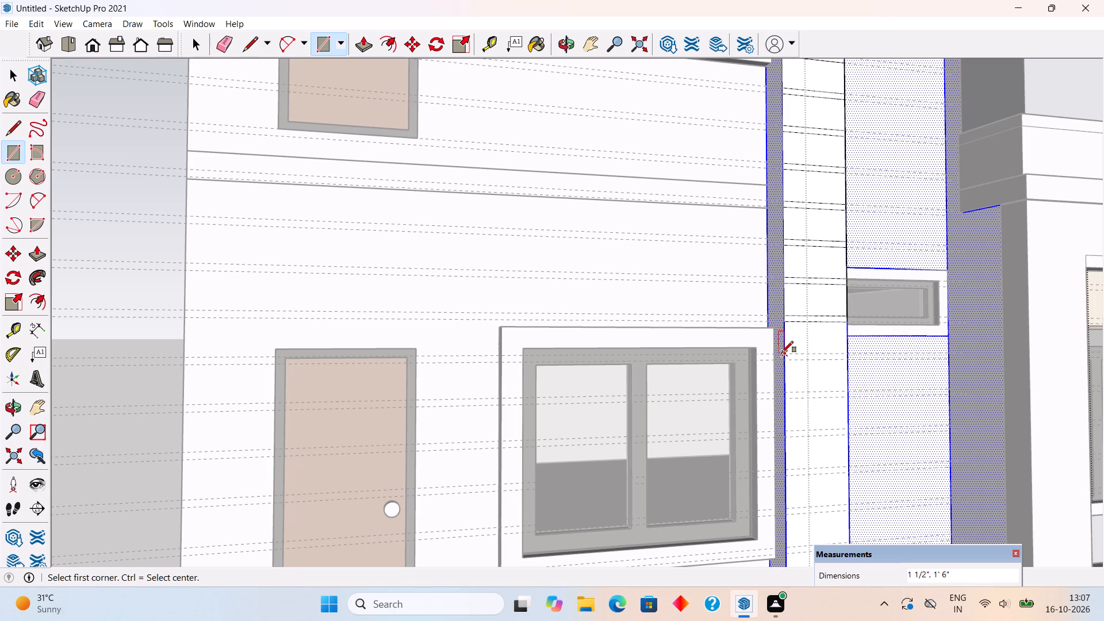
left_click(782, 352)
left_click(848, 362)
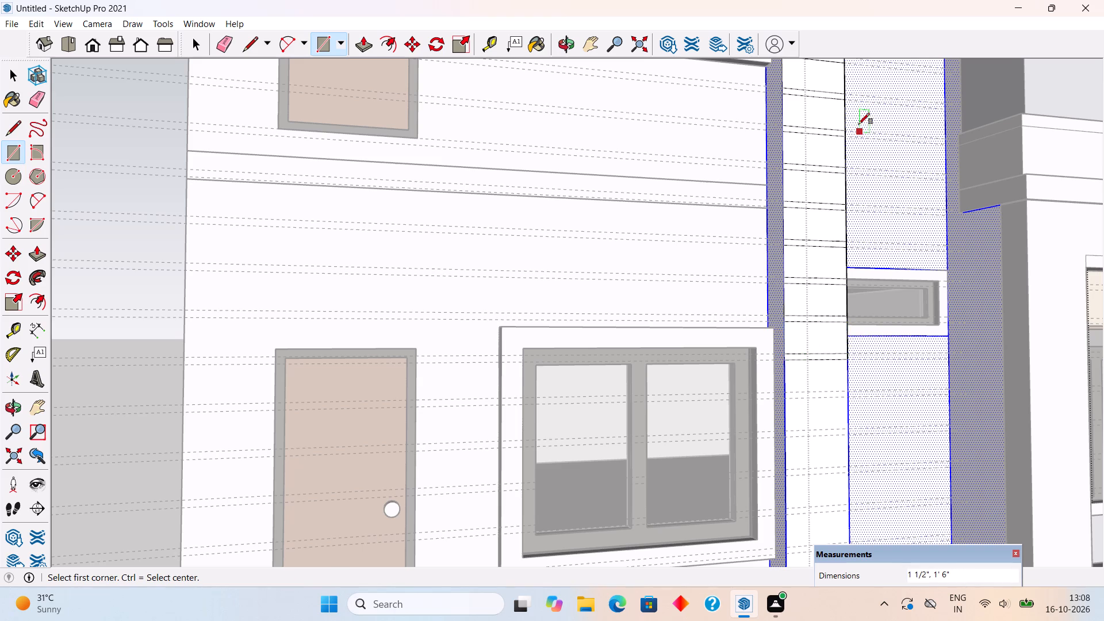
Draw 1 1/2" by 1'6" rectangles left of the recess along the nineteenth to twenty-first guide pairs, below the middle recess window.
scroll(858, 121, "down", 13)
scroll(903, 512, "up", 3)
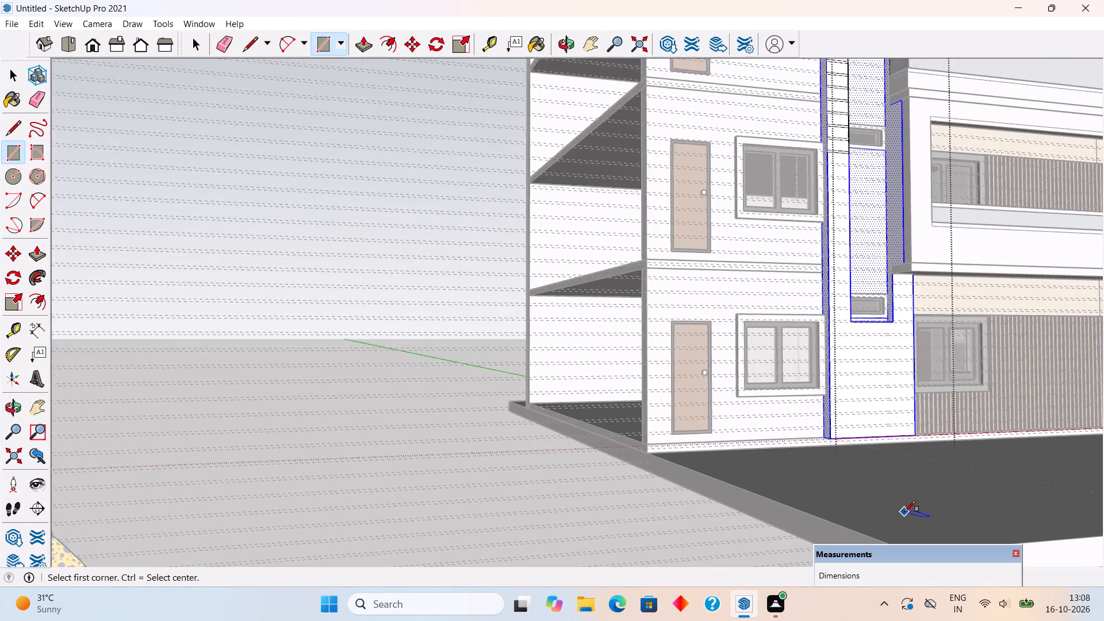
scroll(904, 512, "up", 1)
scroll(840, 56, "up", 10)
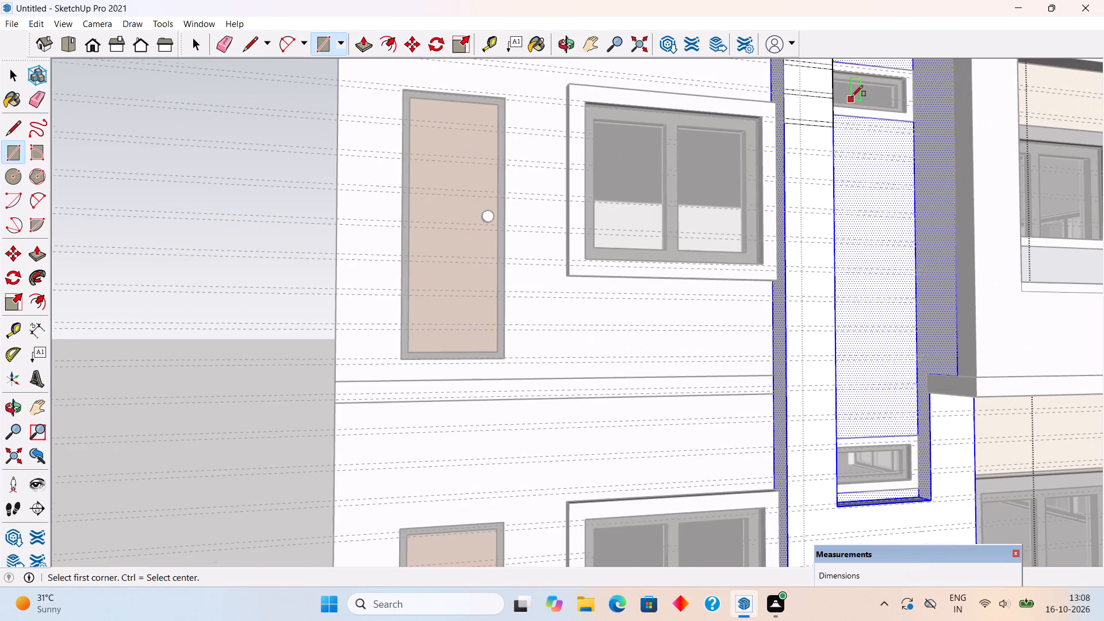
left_click(787, 148)
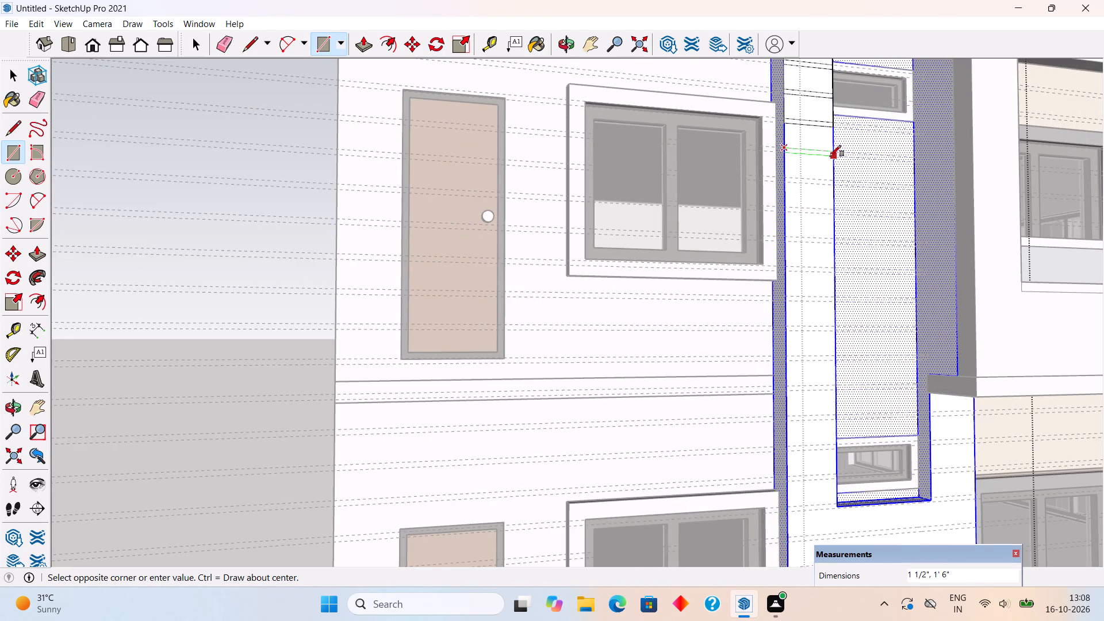
left_click(833, 158)
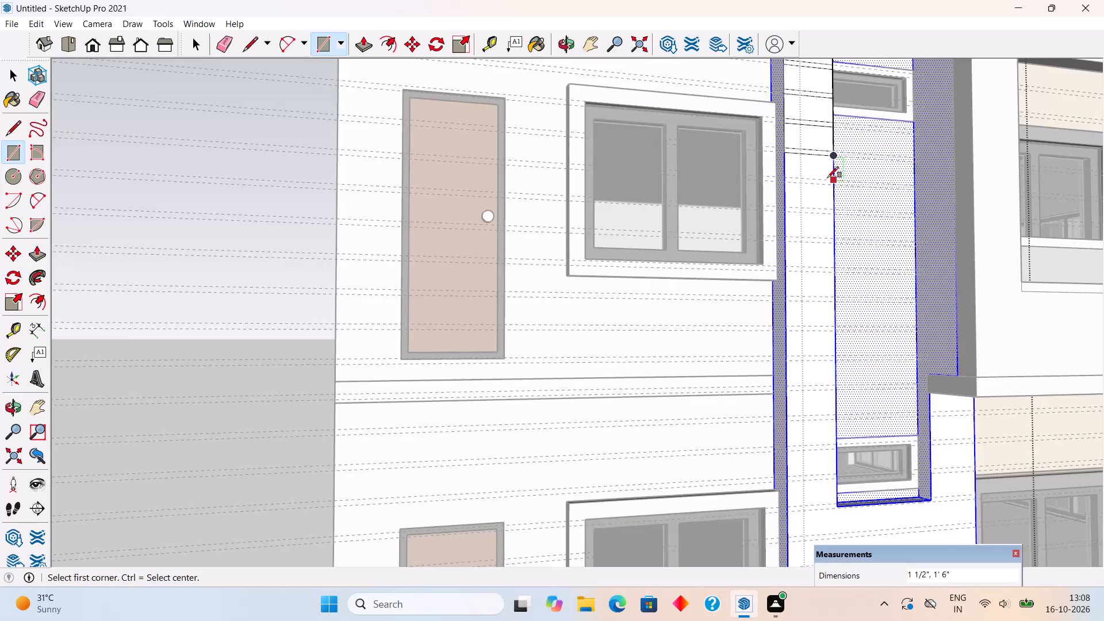
scroll(826, 178, "up", 3)
left_click(837, 182)
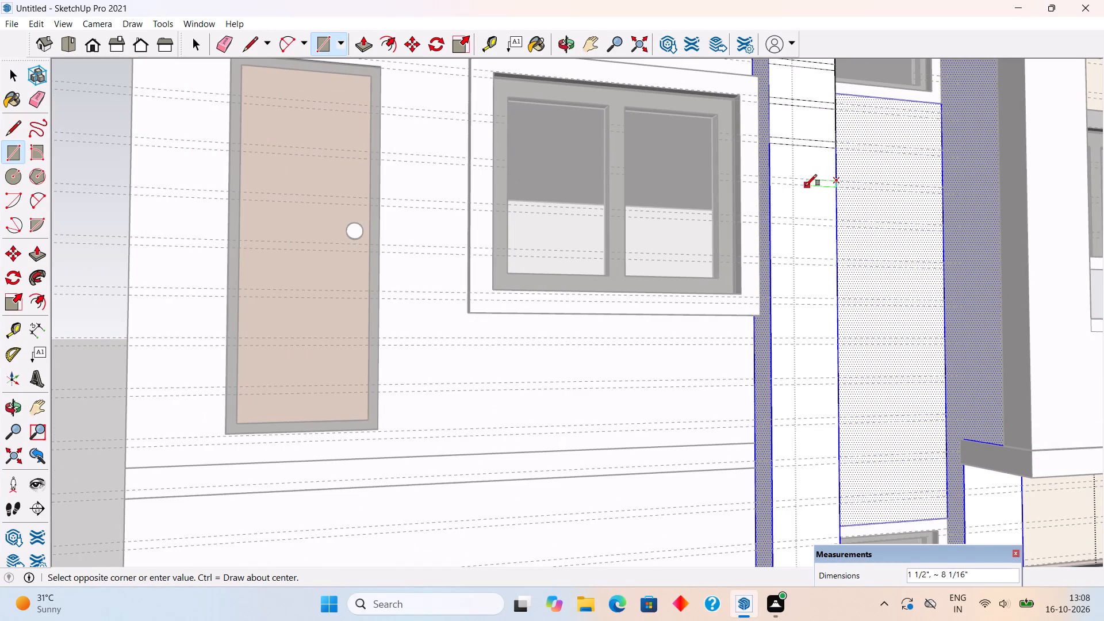
left_click(771, 185)
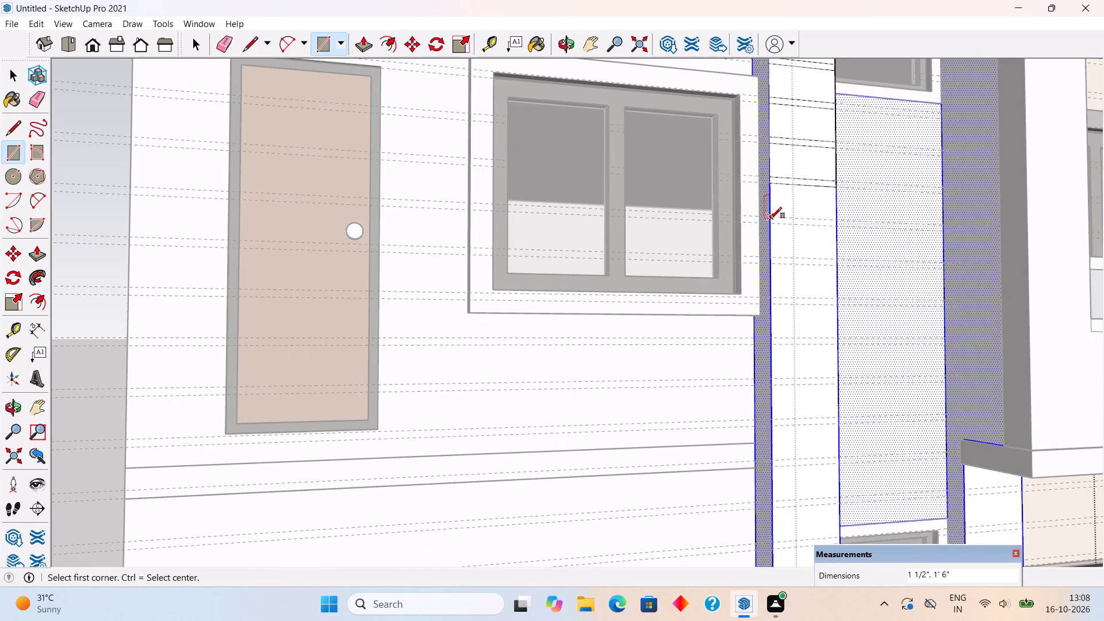
left_click(770, 218)
left_click(839, 226)
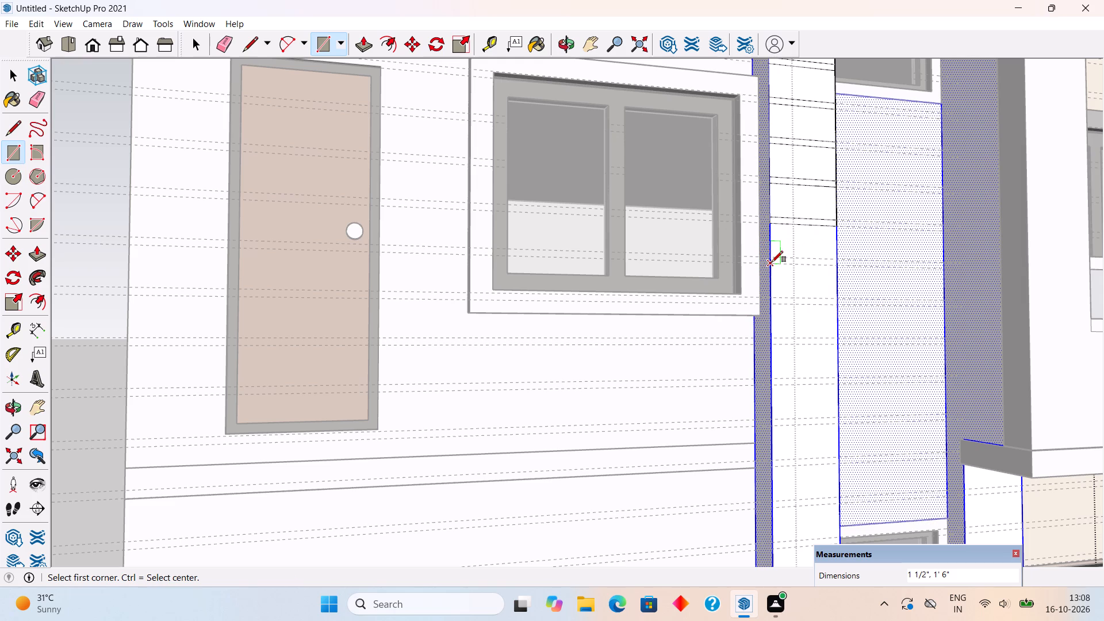
Draw 1 1/2" by 1'6" rectangles left of the recess exactly between the twenty-second, twenty-third and twenty-fourth pairs of guides.
scroll(772, 260, "up", 3)
left_click(772, 260)
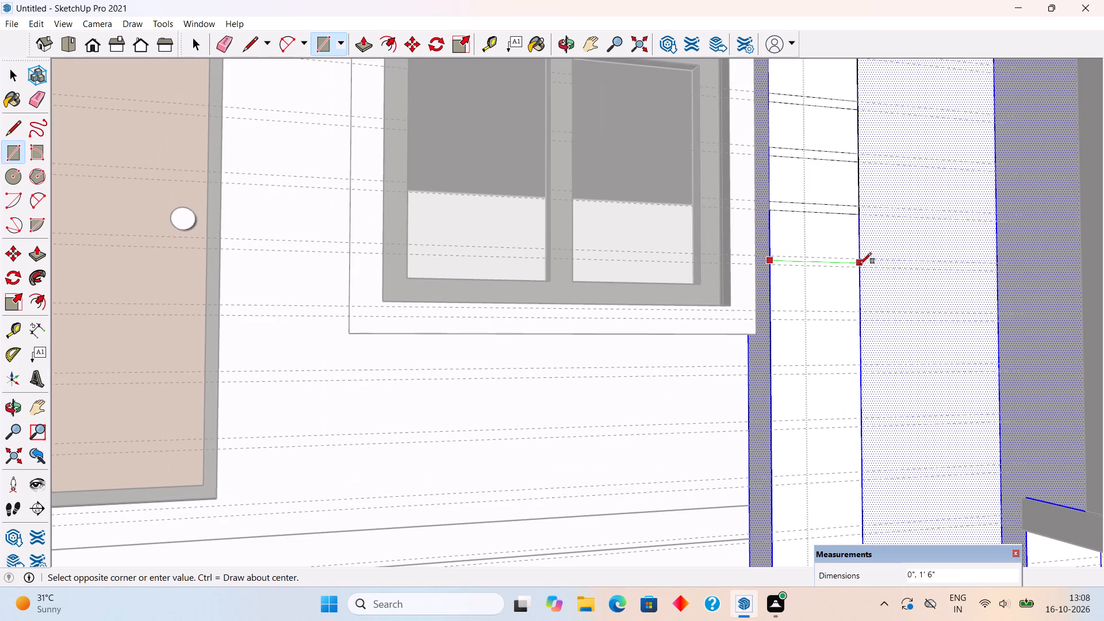
key("r")
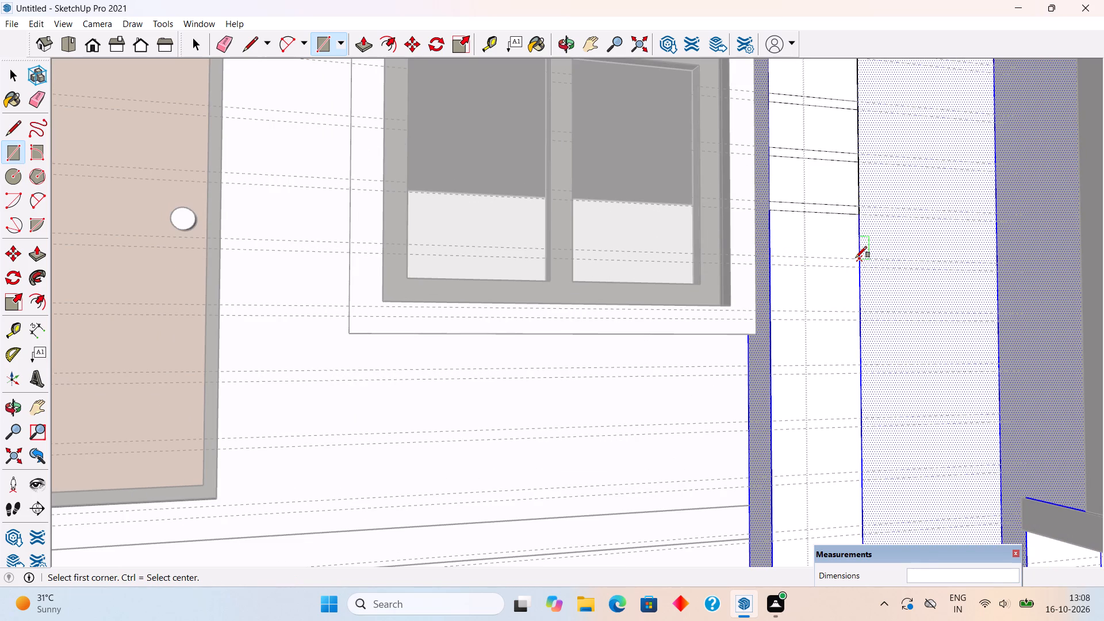
left_click(856, 258)
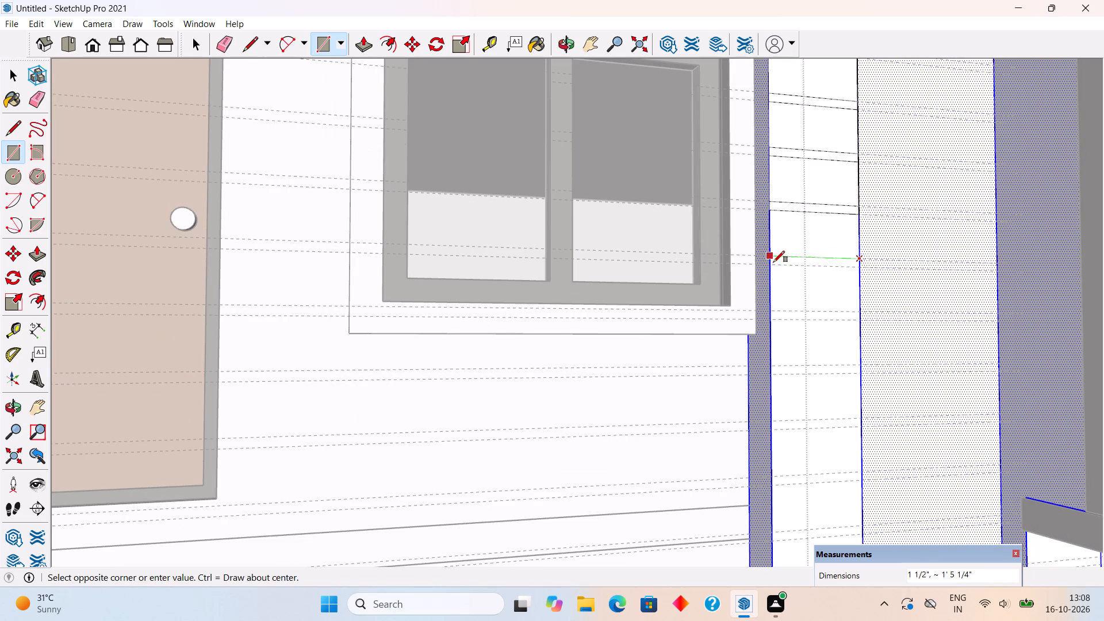
left_click(770, 264)
left_click(772, 307)
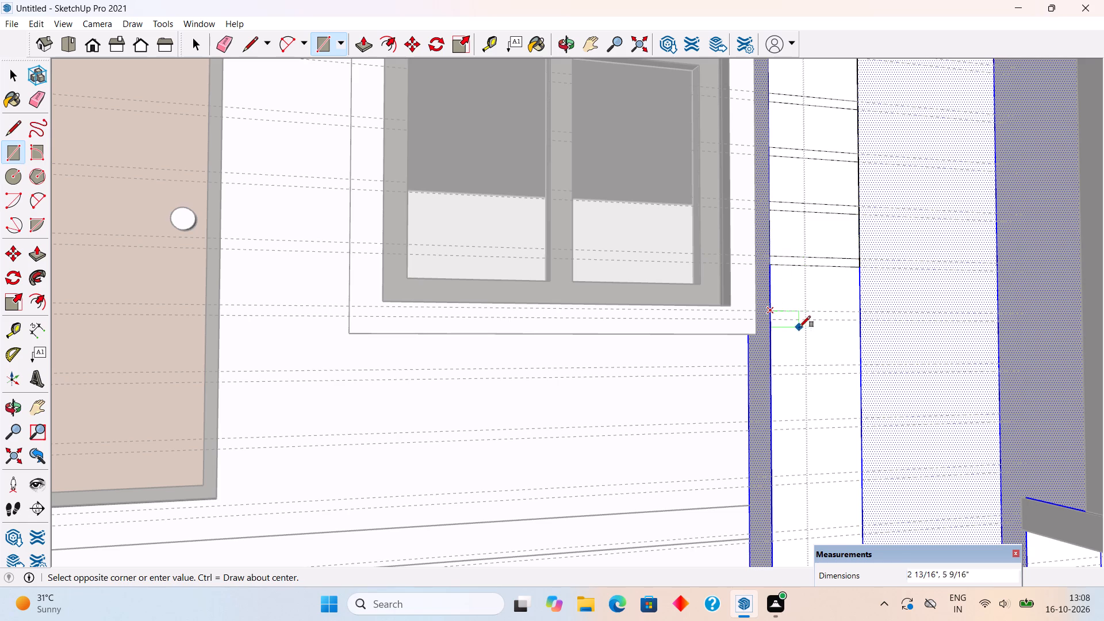
left_click(857, 322)
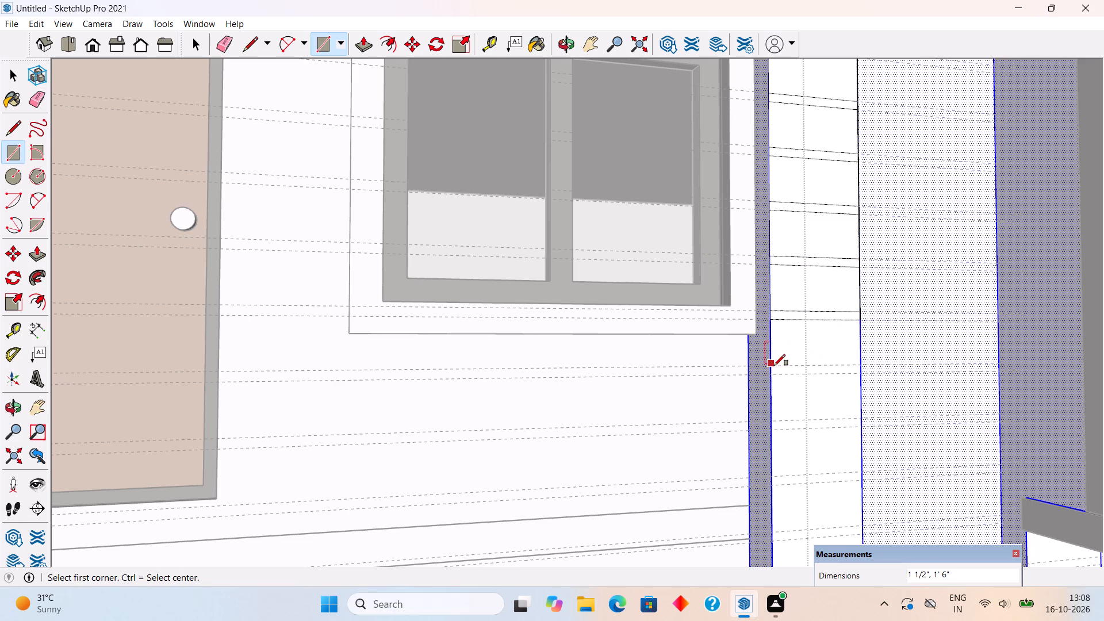
left_click(773, 375)
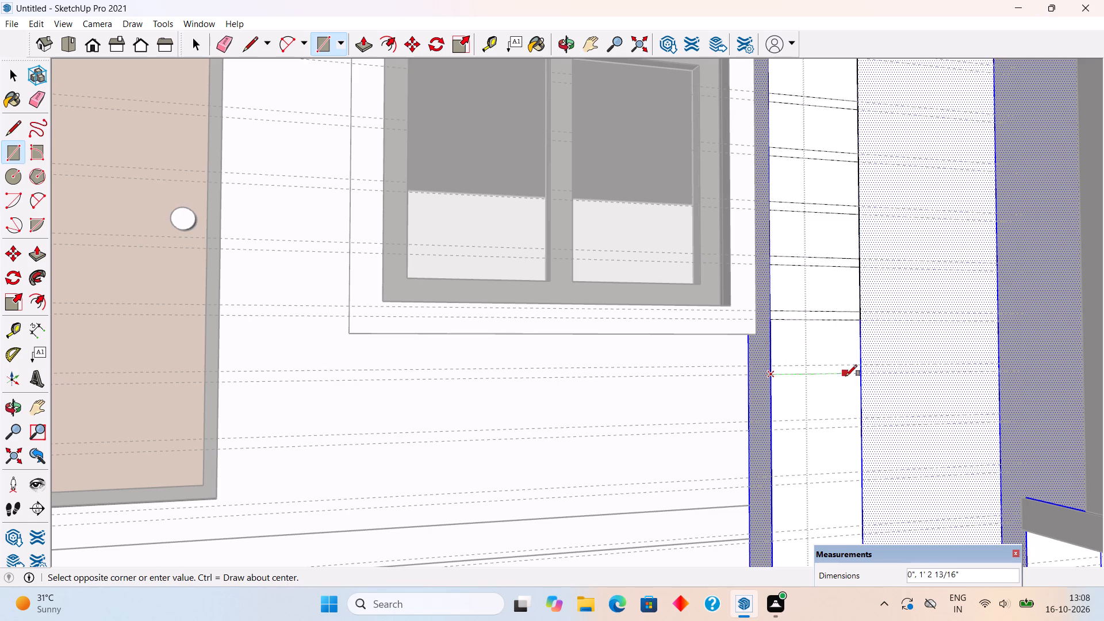
left_click(861, 368)
Draw the next four 1 1/2" by 1'6" rectangles left of the recess along consecutive guide pairs, just above the lowest recess window.
scroll(823, 202, "down", 13)
scroll(844, 534, "up", 4)
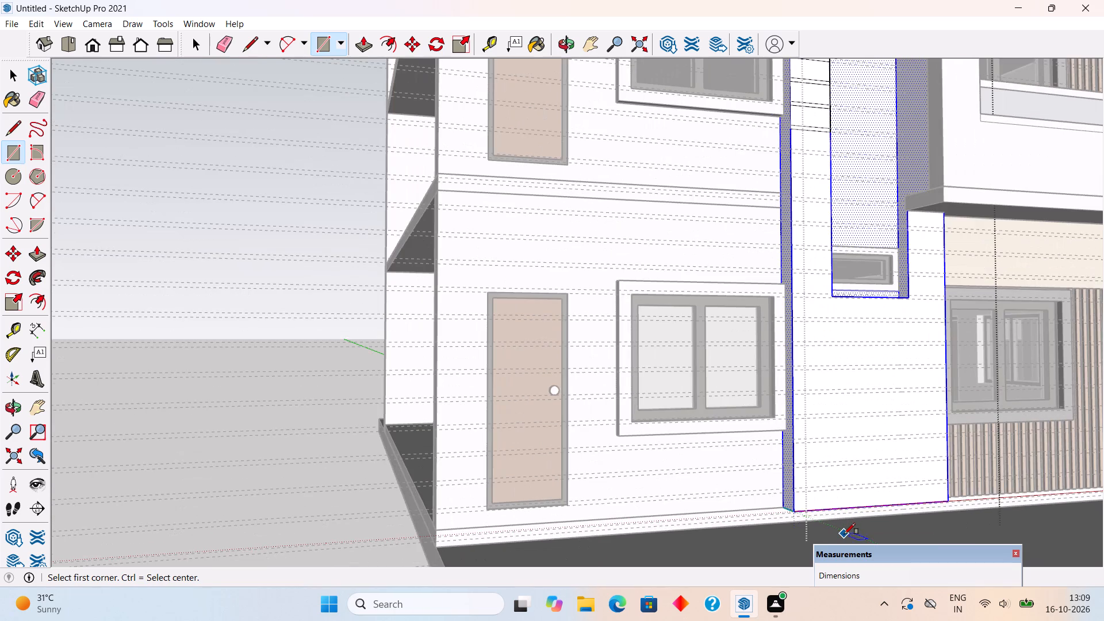
scroll(856, 180, "up", 4)
scroll(757, 133, "up", 3)
left_click(757, 133)
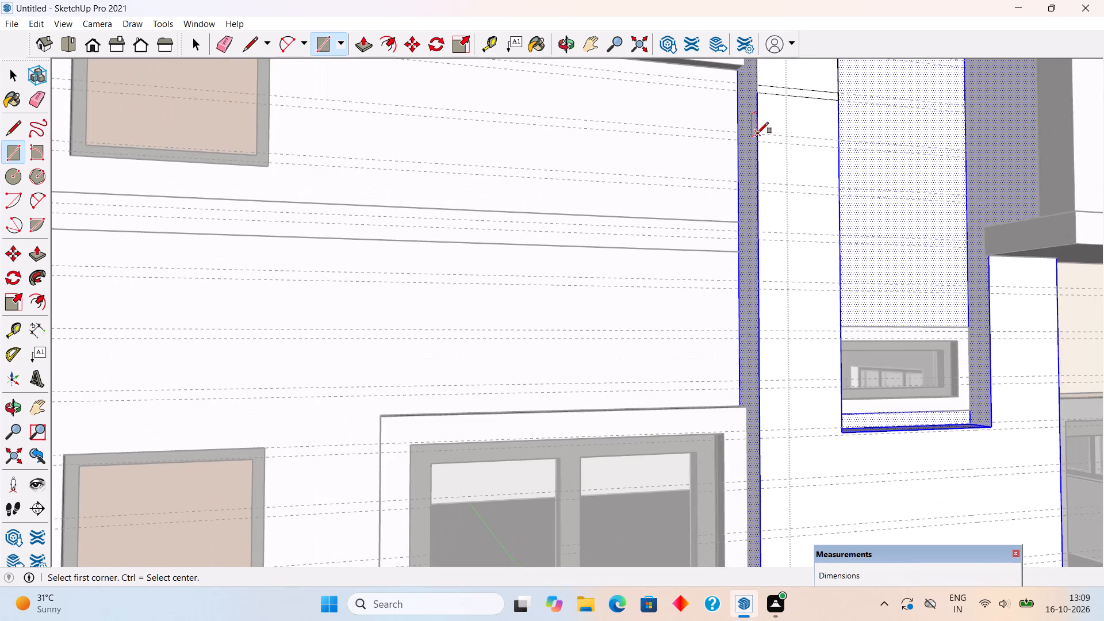
left_click(837, 147)
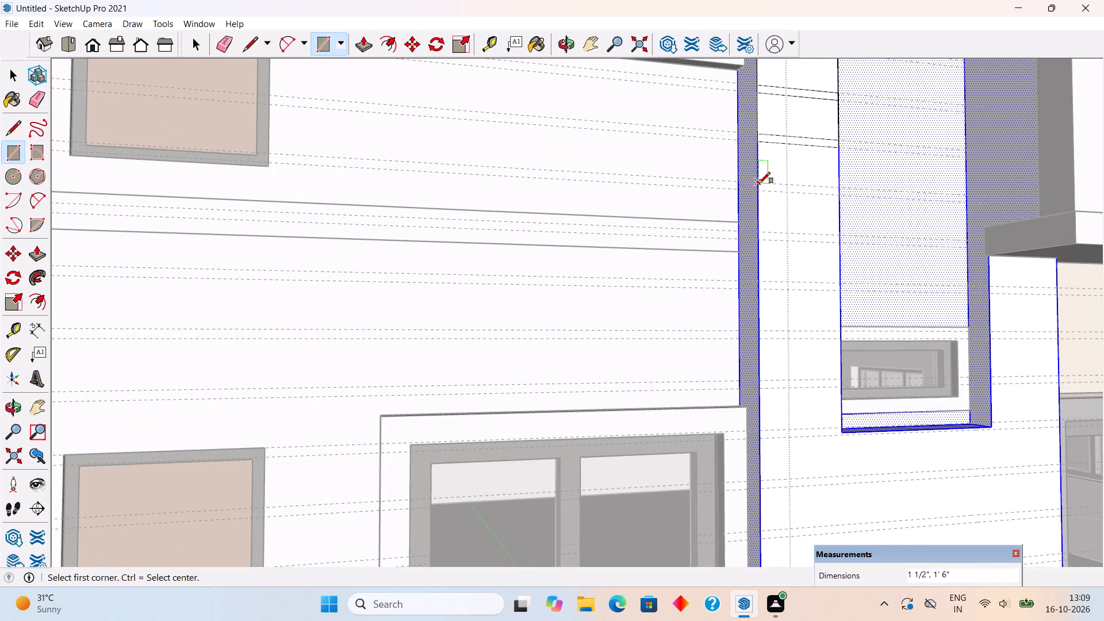
left_click(759, 183)
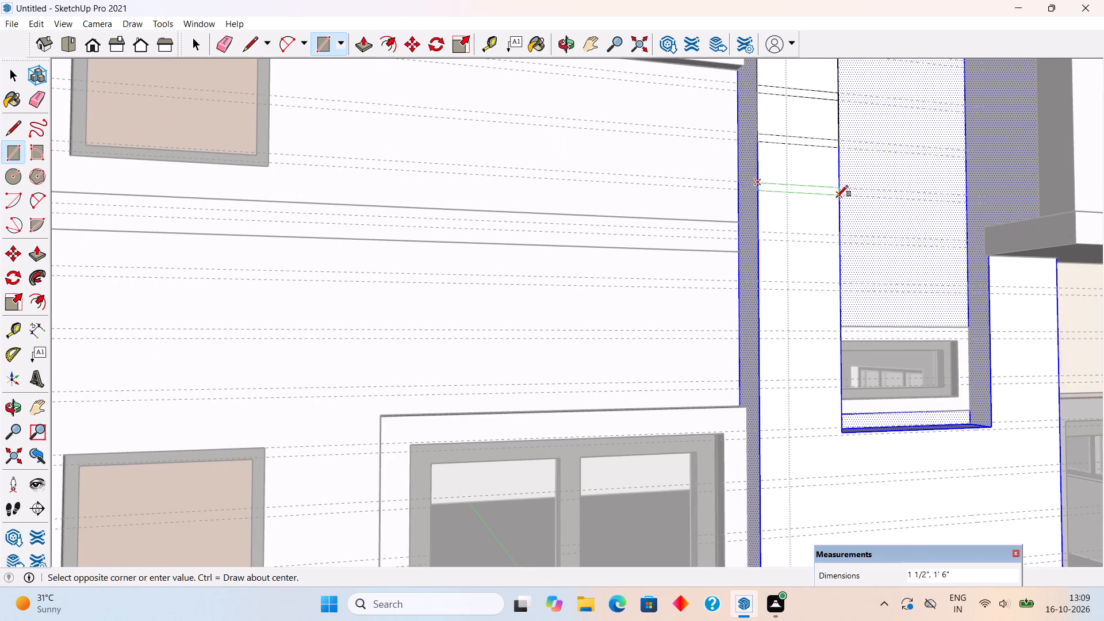
left_click(839, 197)
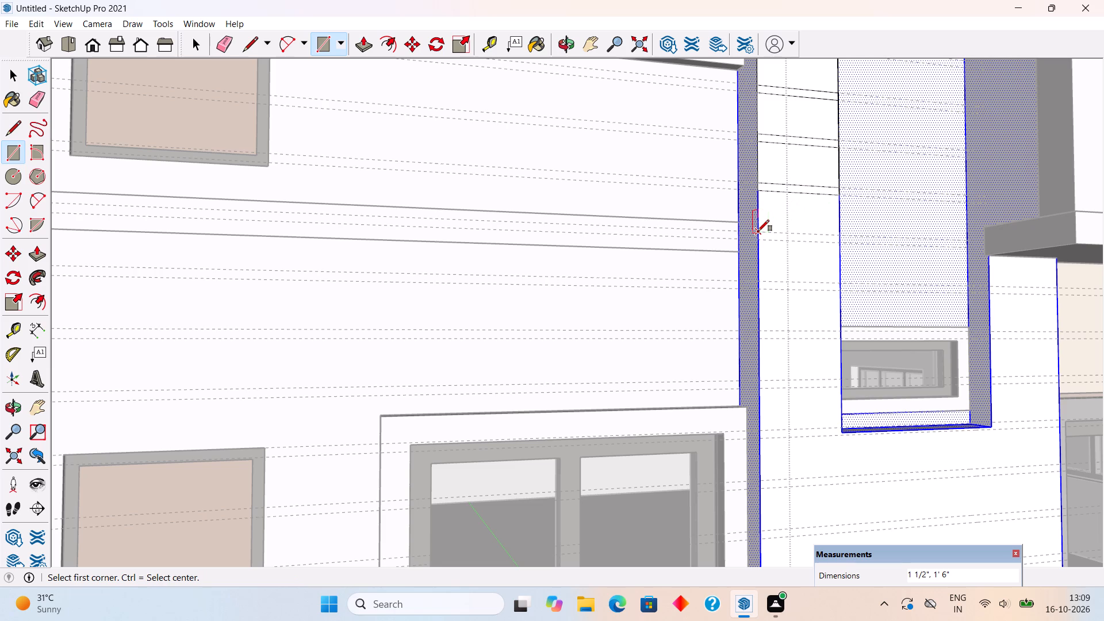
left_click(758, 231)
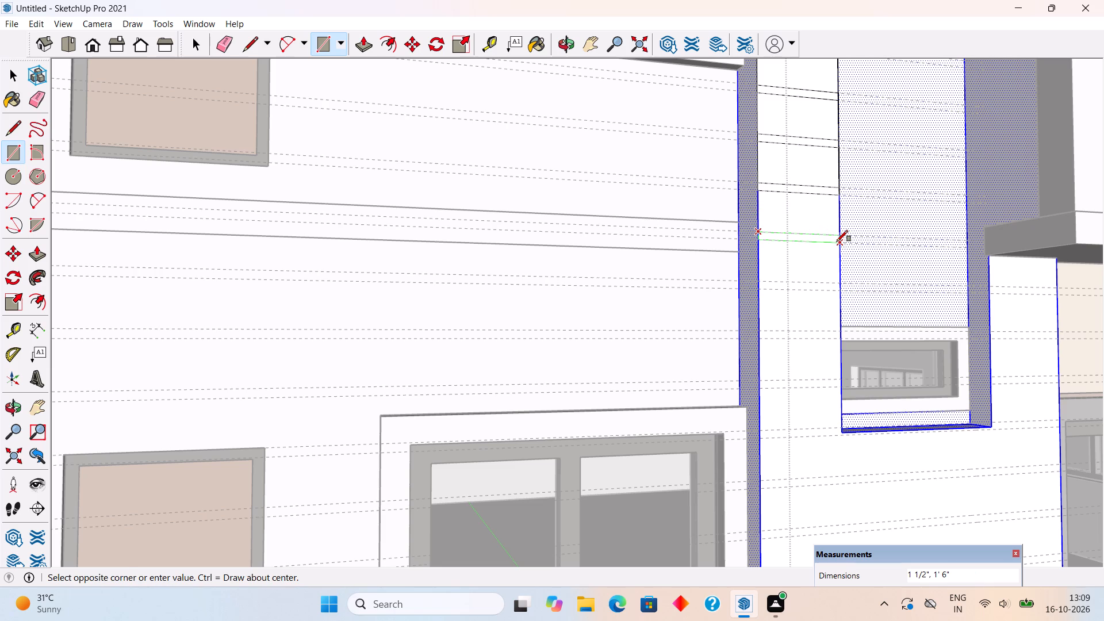
left_click(837, 241)
left_click(760, 280)
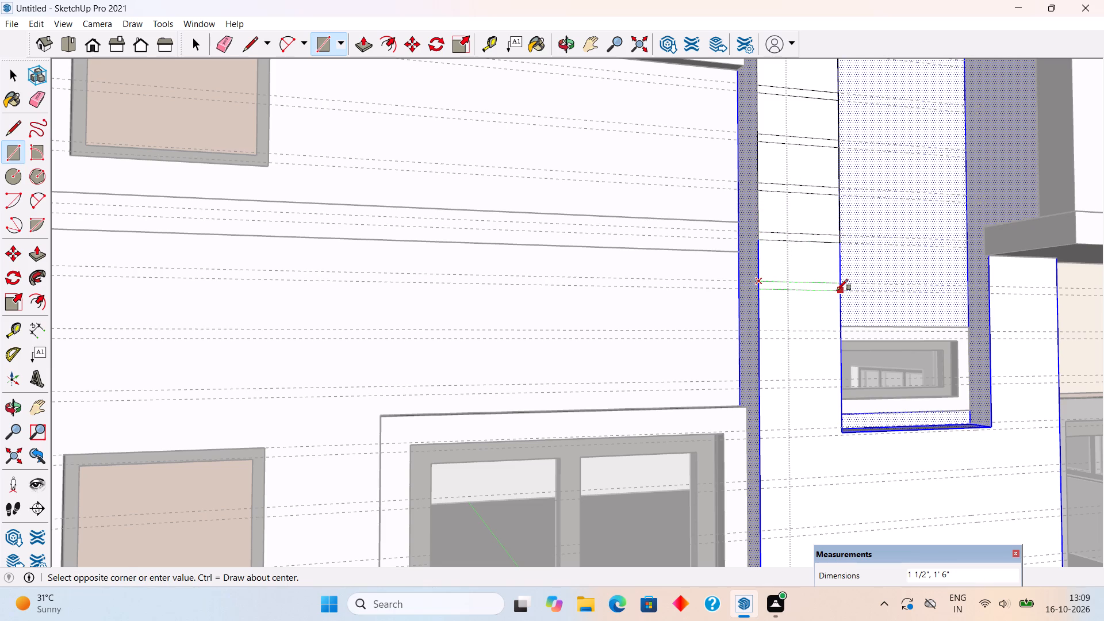
left_click(838, 290)
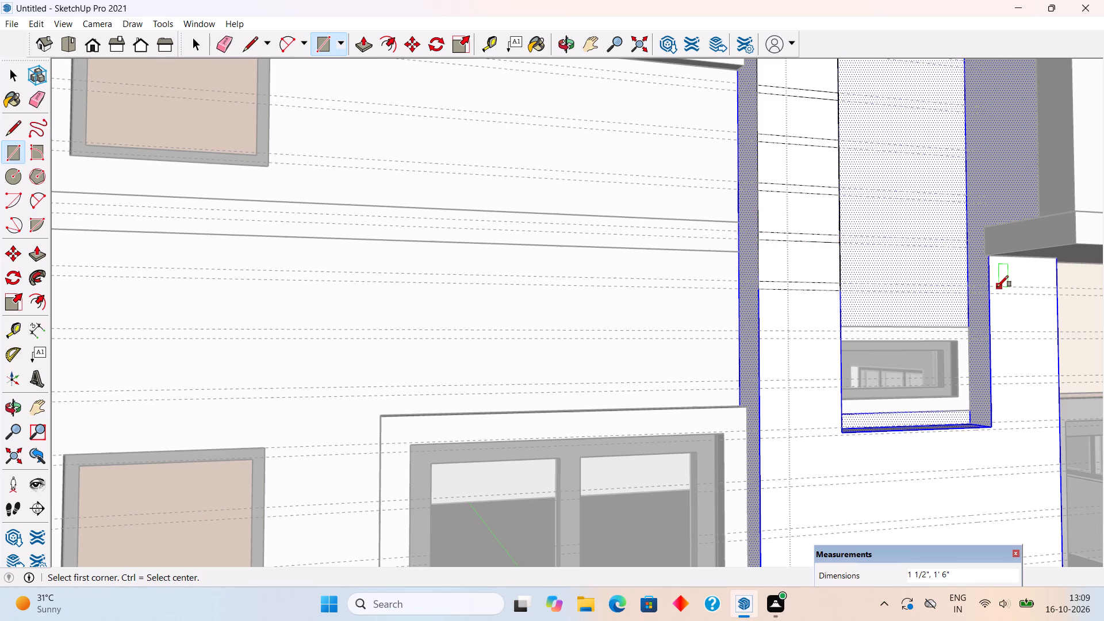
Draw three 1 1/2" by about 1'6" rectangles right of the recess along the guide pairs between the overhanging slab and the recess's bottom edge.
left_click(992, 286)
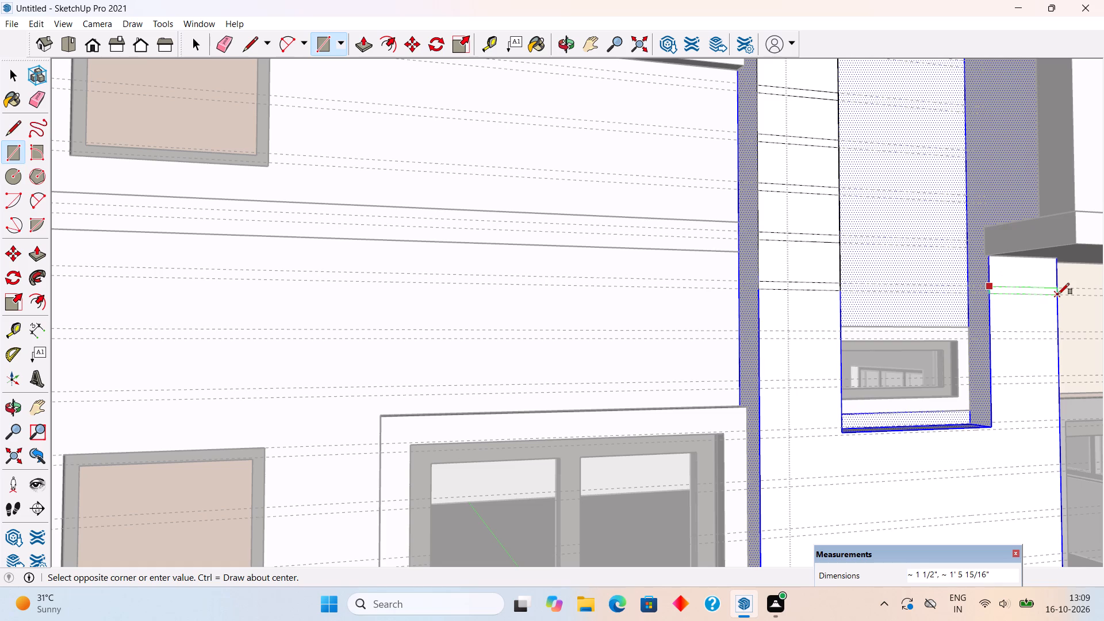
left_click(1058, 294)
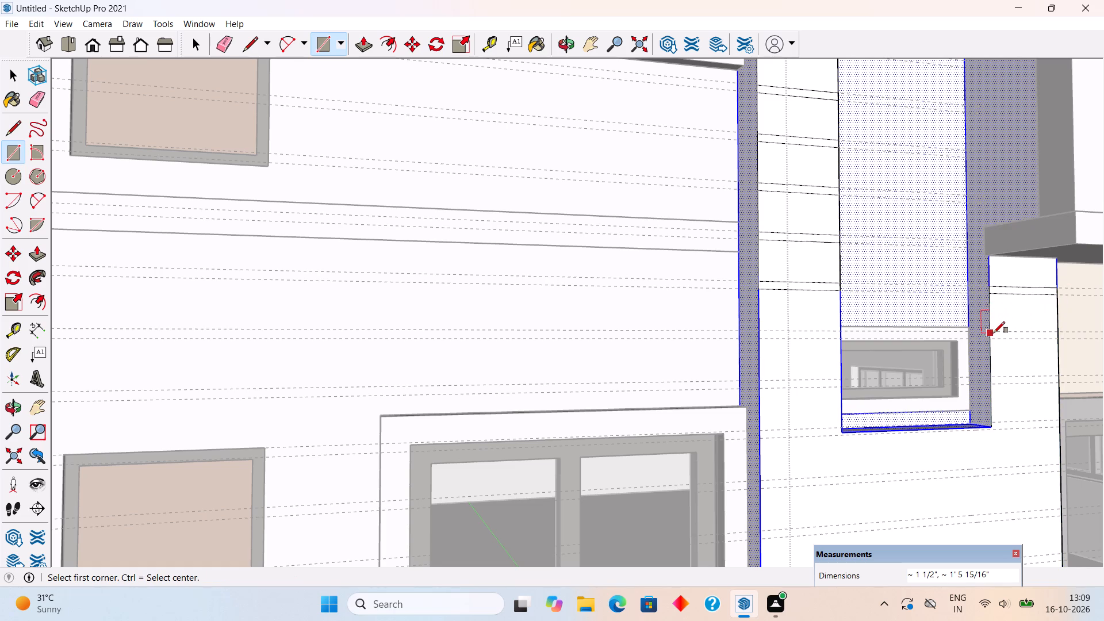
left_click(992, 338)
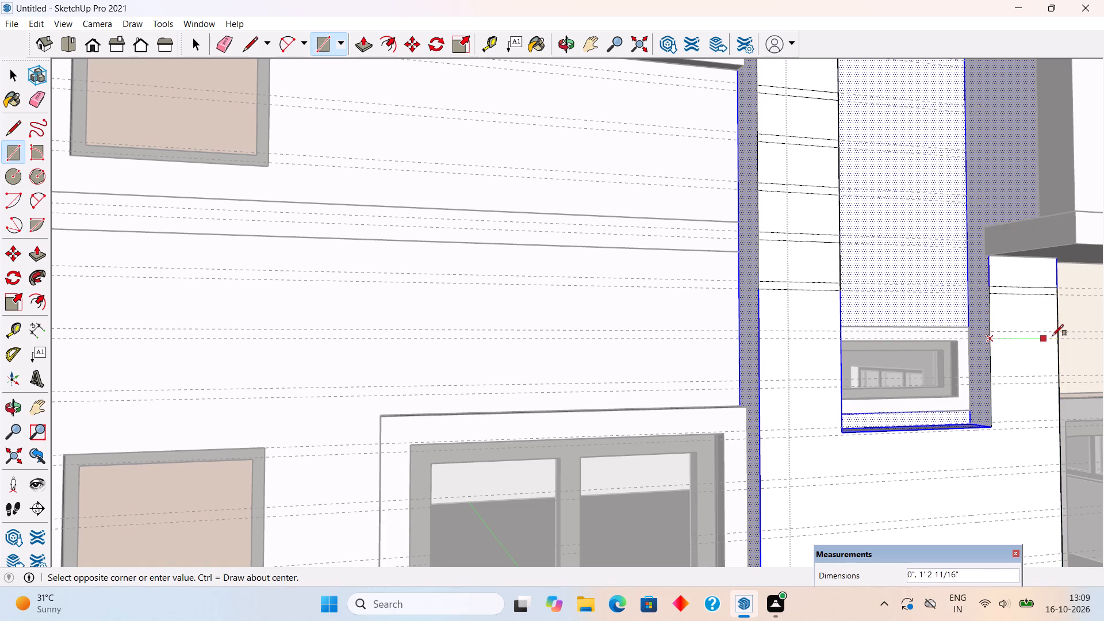
left_click(1059, 332)
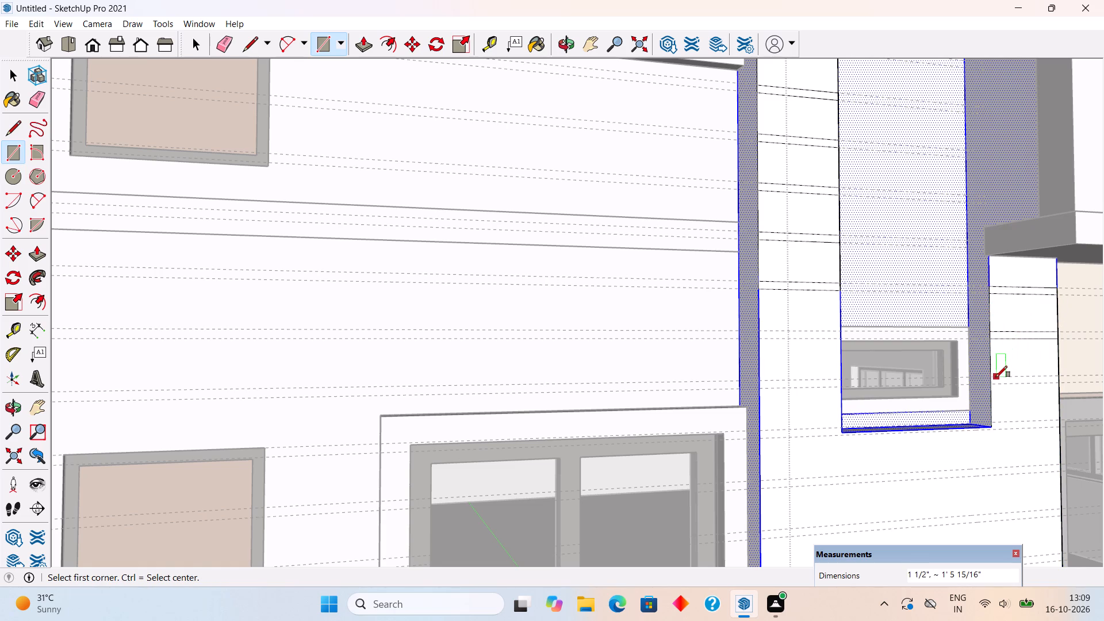
left_click(991, 382)
left_click(1060, 375)
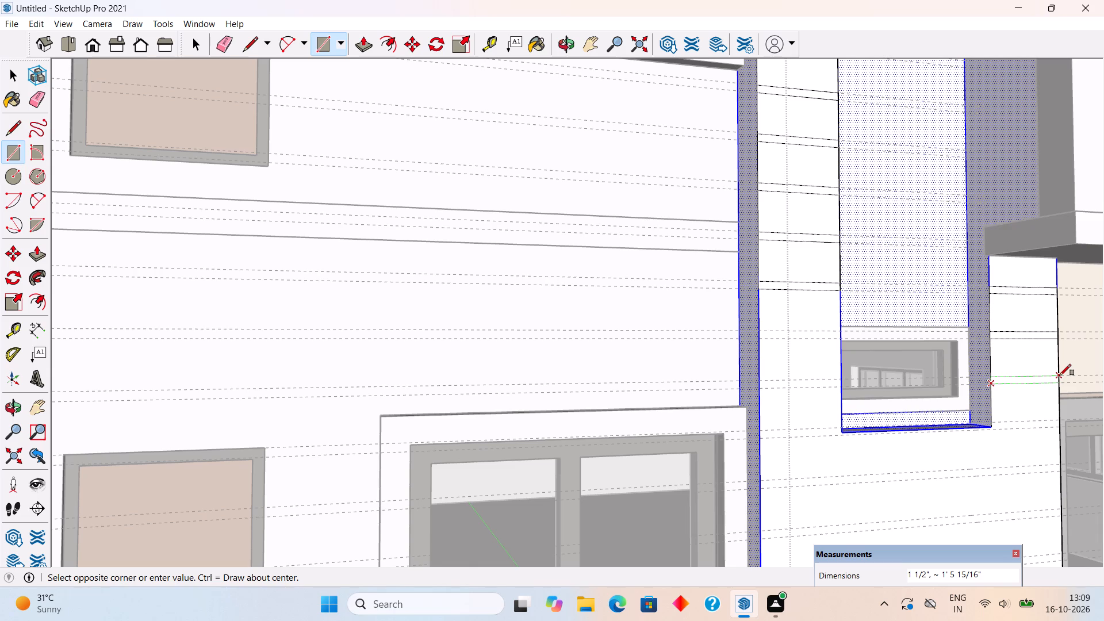
Draw a 1 1/2" by about 1'6" rectangle on each side of the recess along the guide pair at its bottom edge.
left_click(761, 428)
scroll(839, 438, "up", 7)
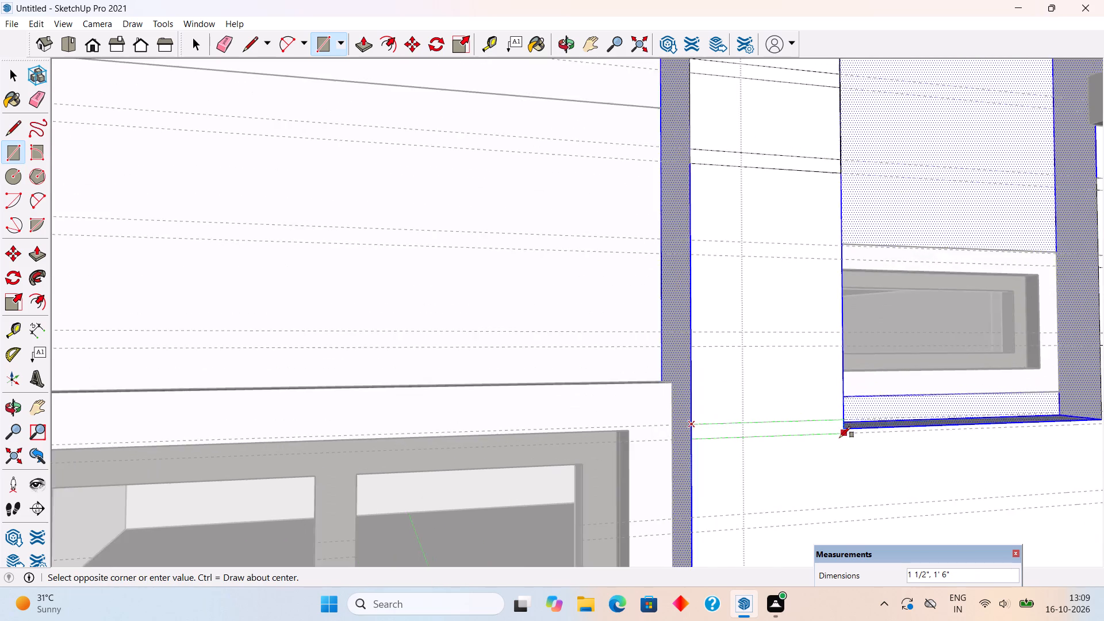
scroll(839, 438, "up", 4)
left_click(851, 430)
scroll(752, 371, "down", 5)
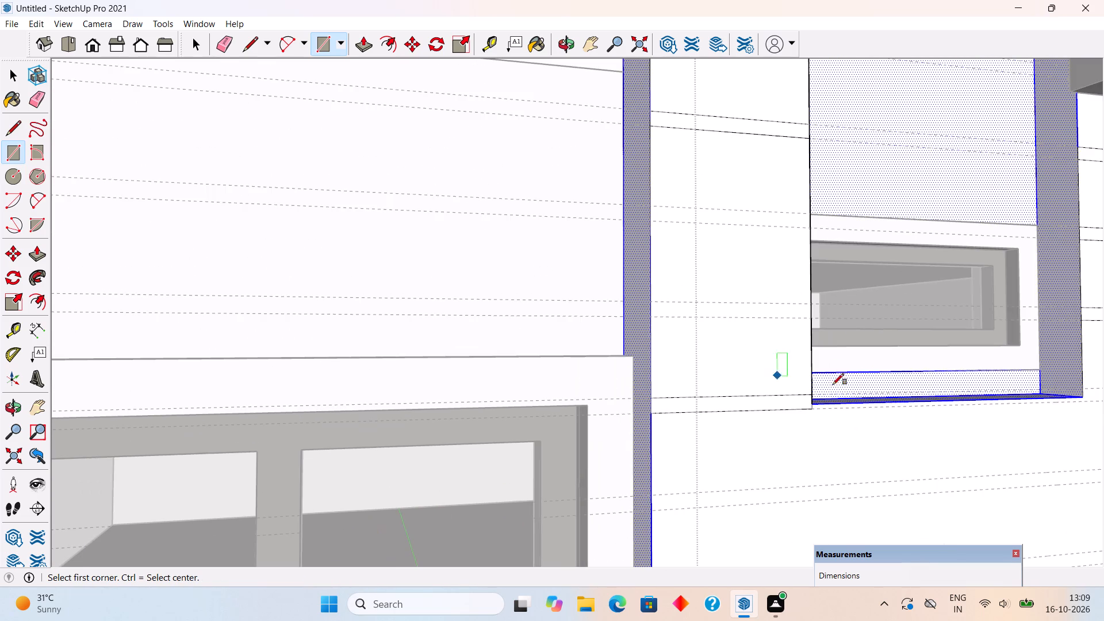
scroll(960, 350, "down", 3)
scroll(1055, 368, "up", 3)
scroll(858, 324, "down", 6)
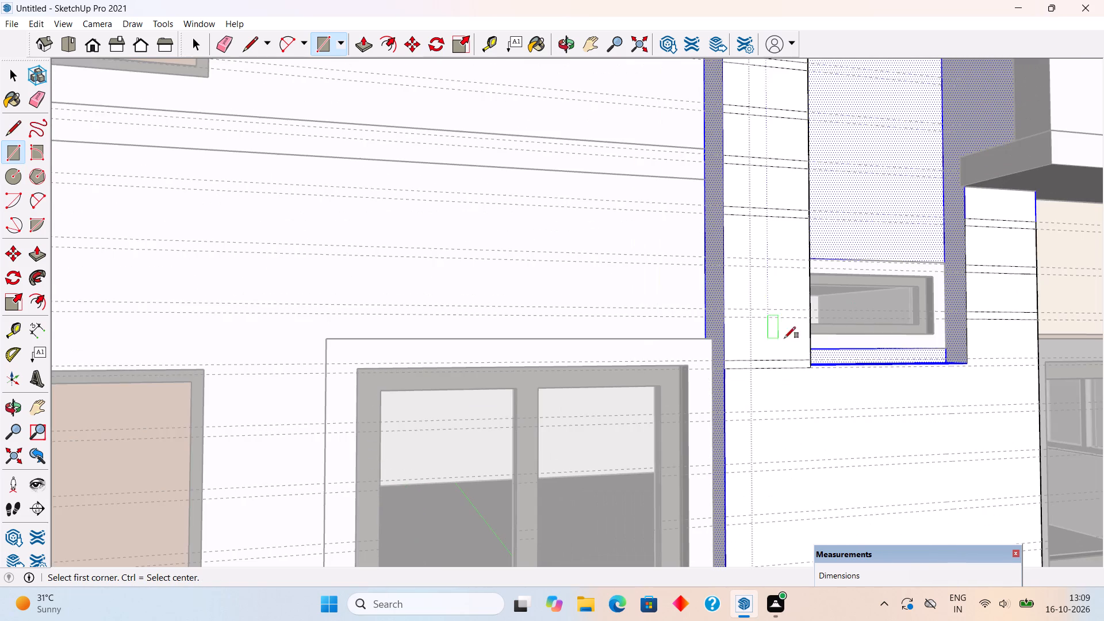
scroll(1064, 385, "up", 4)
scroll(953, 343, "up", 4)
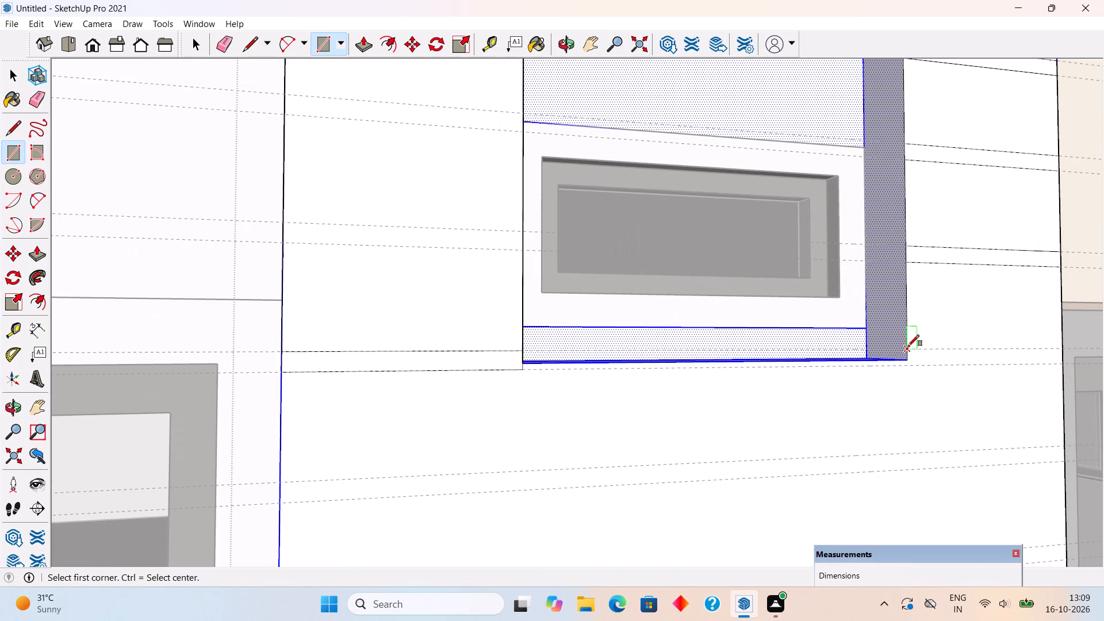
left_click(908, 346)
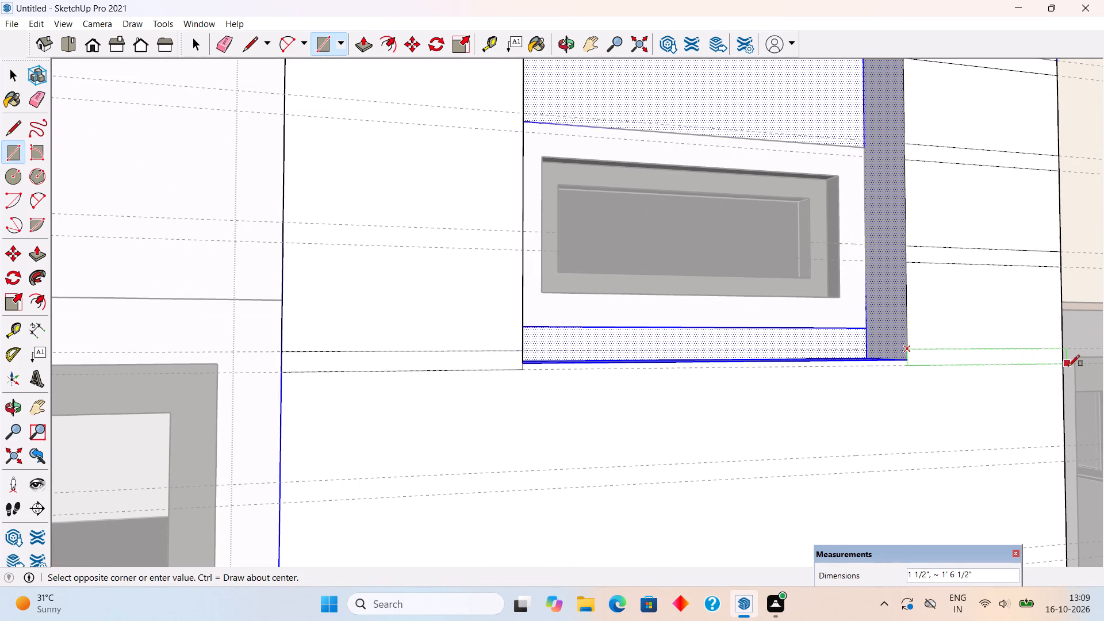
left_click(1060, 364)
Draw the two missing 1 1/2" by 1'6" rectangles left of the recess along the guide pairs beside the lowest recess window.
scroll(885, 236, "down", 11)
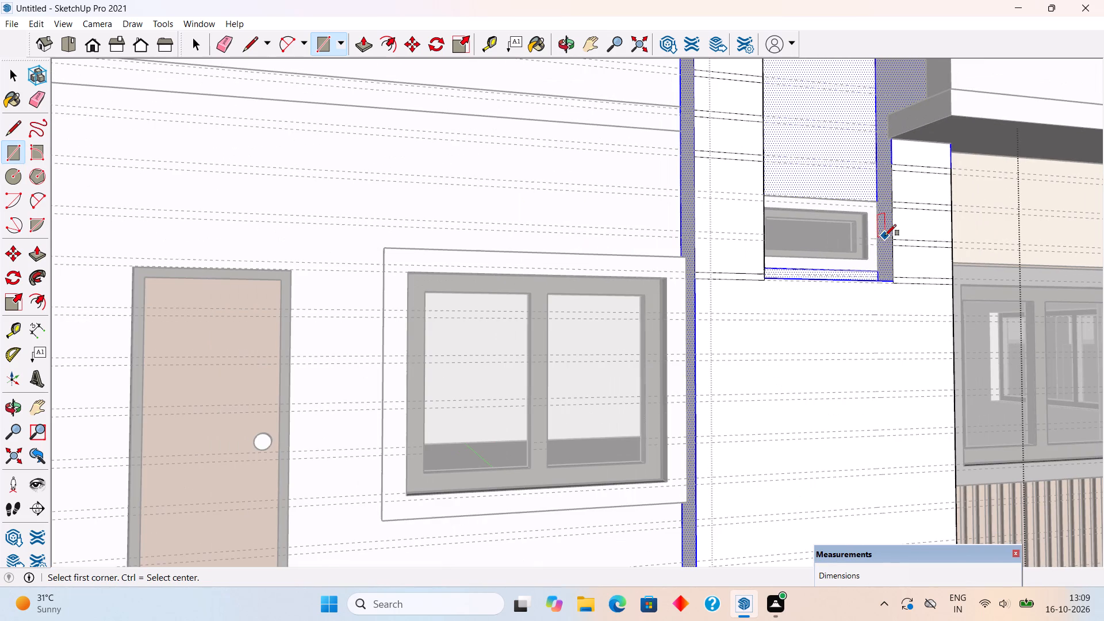
middle_click_drag(885, 236, 878, 112, "shift")
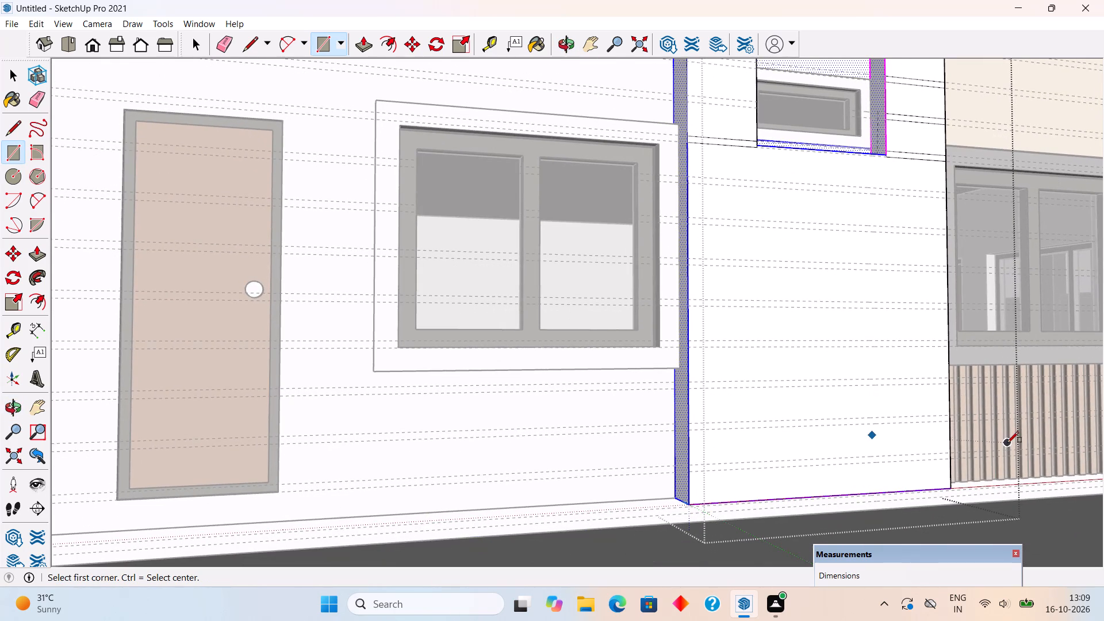
scroll(1008, 443, "up", 2, "shift")
scroll(892, 366, "down", 4)
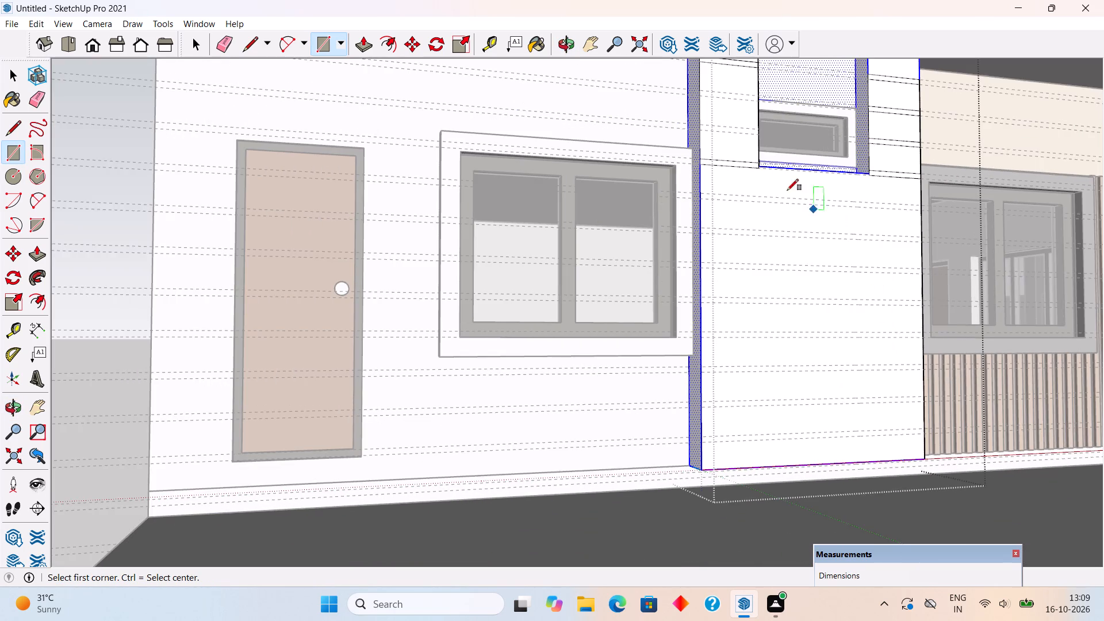
scroll(744, 173, "up", 4)
scroll(692, 194, "down", 7)
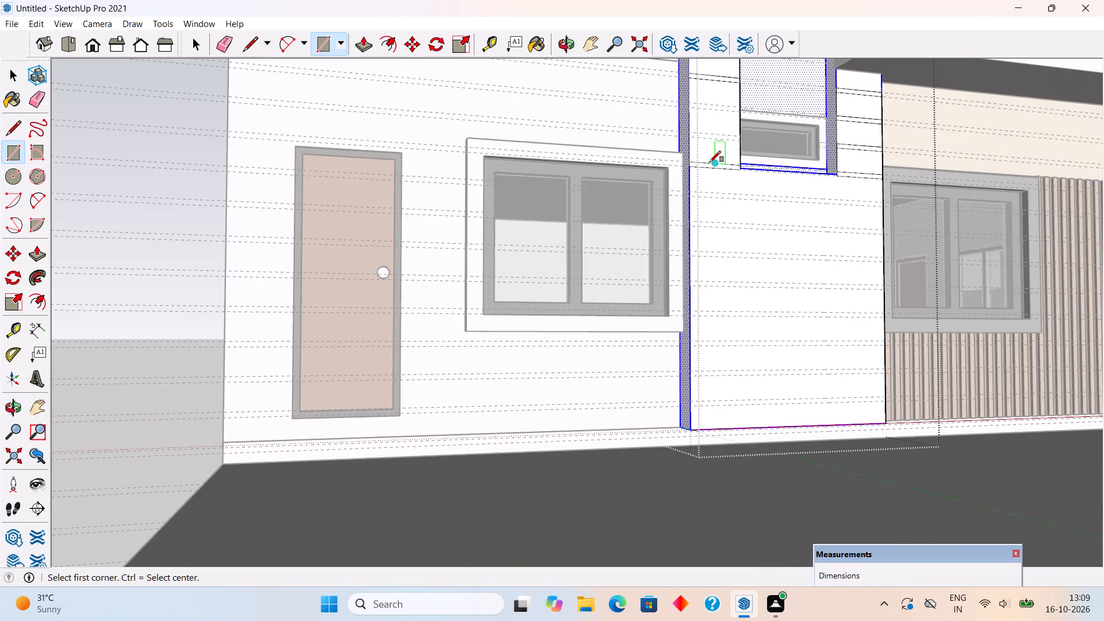
scroll(721, 98, "up", 7)
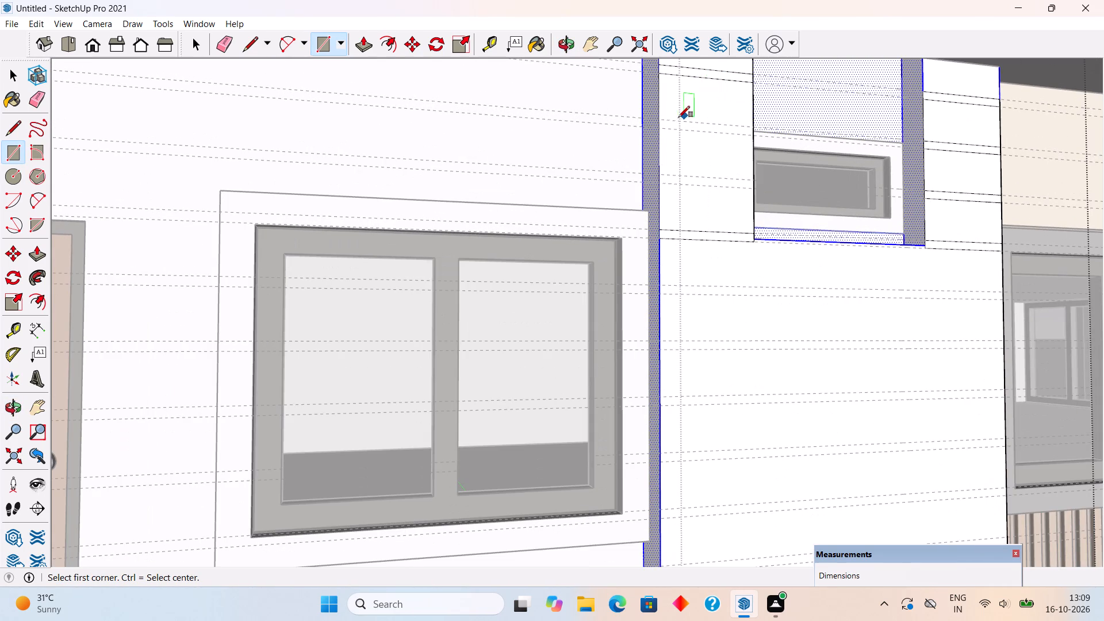
left_click(659, 121)
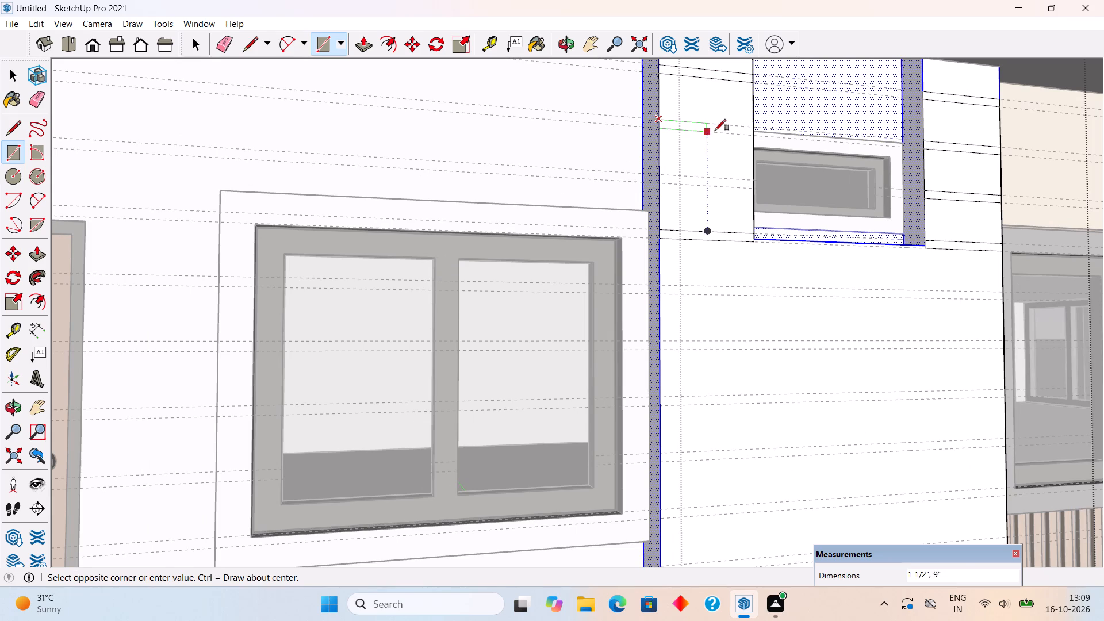
left_click(750, 135)
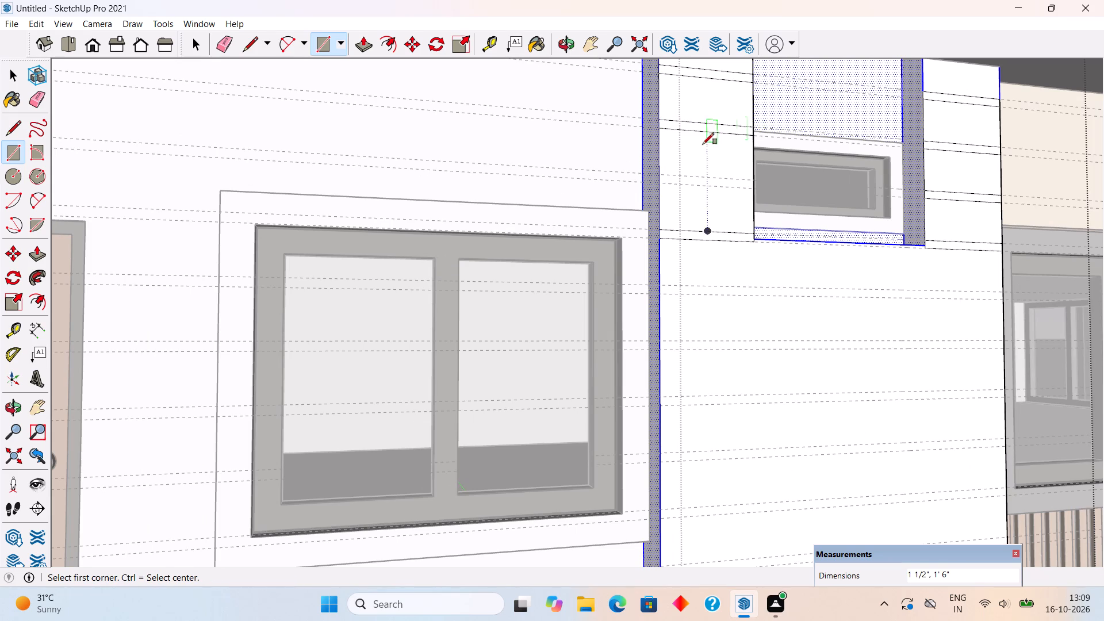
left_click(660, 174)
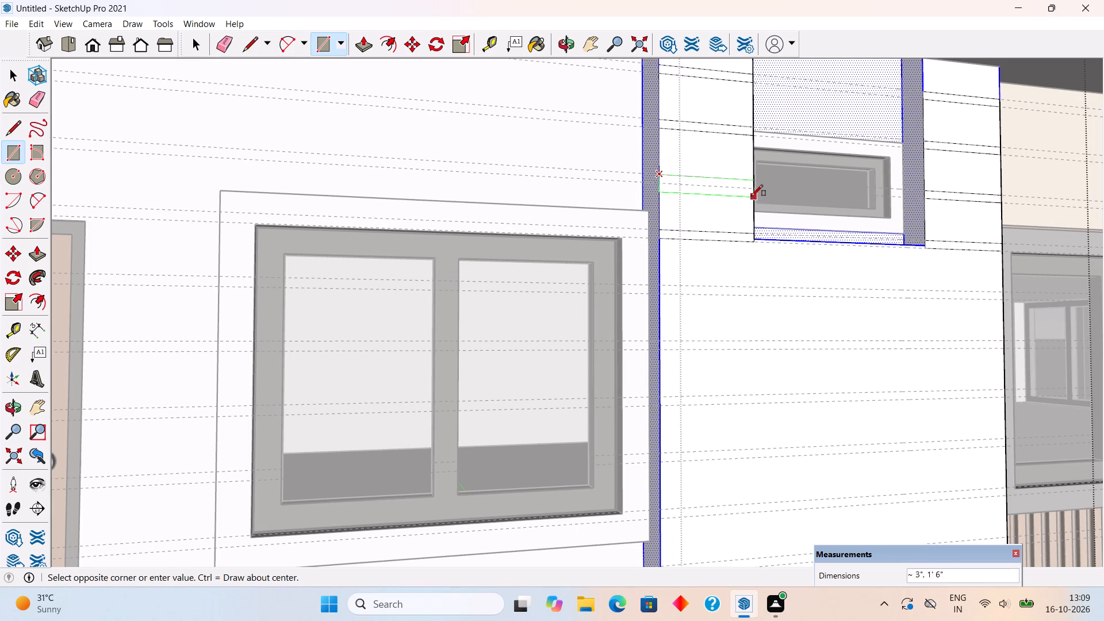
left_click(752, 187)
Draw 1 1/2" by 6' rectangles across the panel's full width along the first three guide pairs below the recess.
left_click(660, 284)
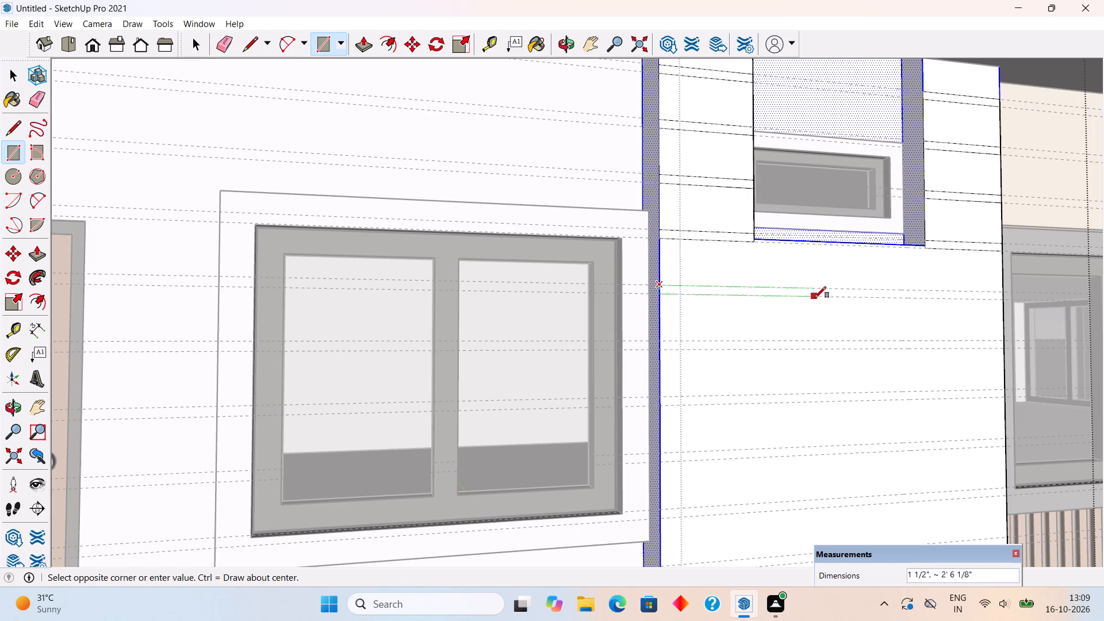
left_click(1003, 302)
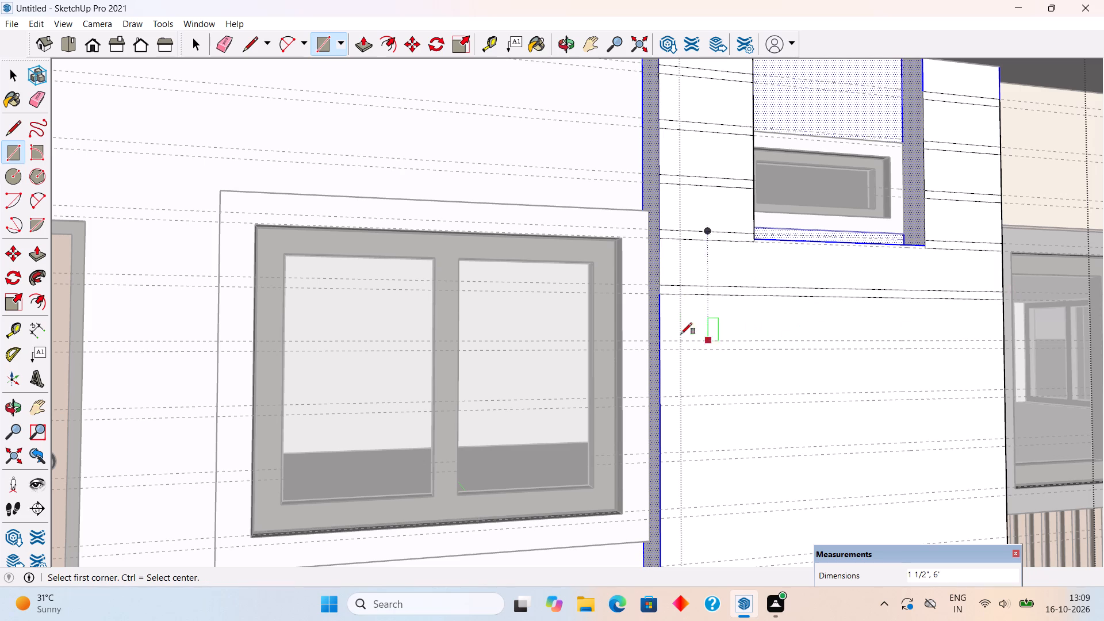
left_click(662, 338)
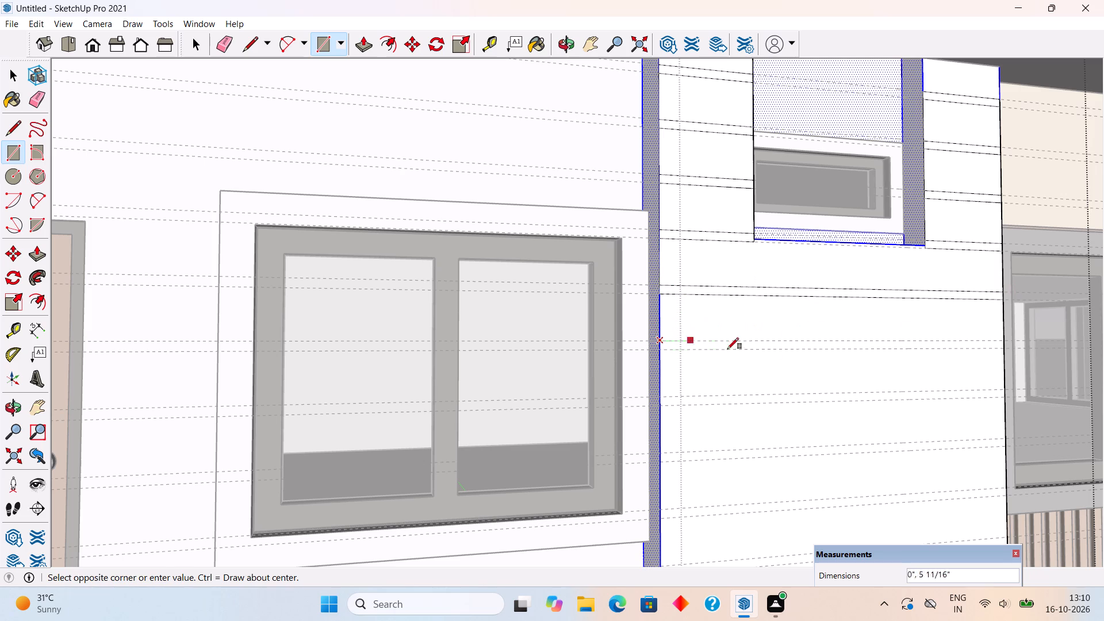
left_click(1000, 350)
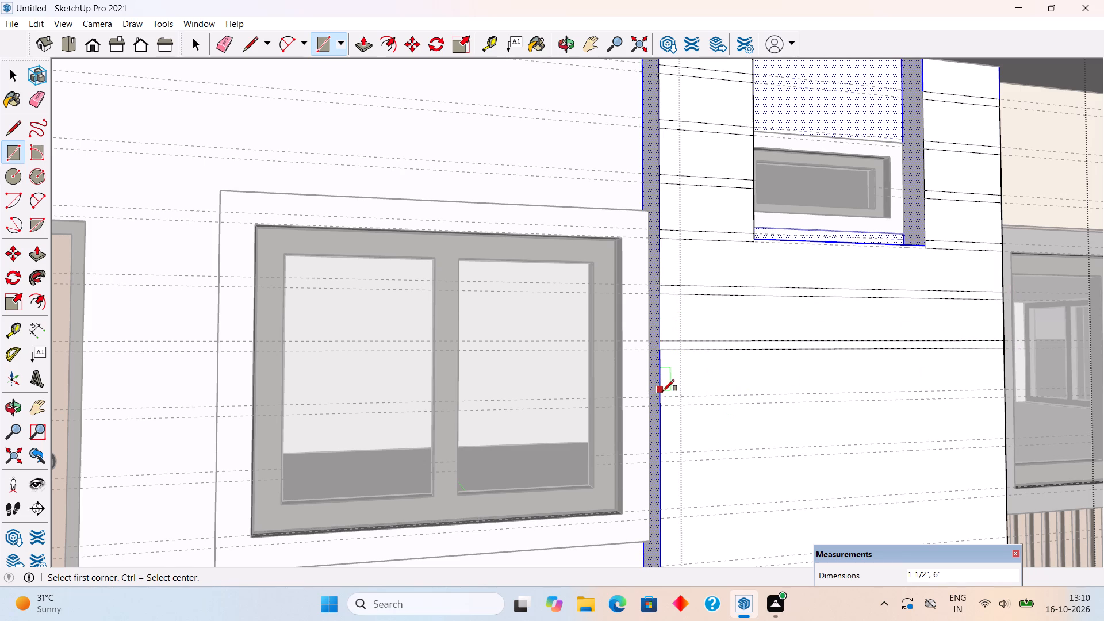
left_click(662, 395)
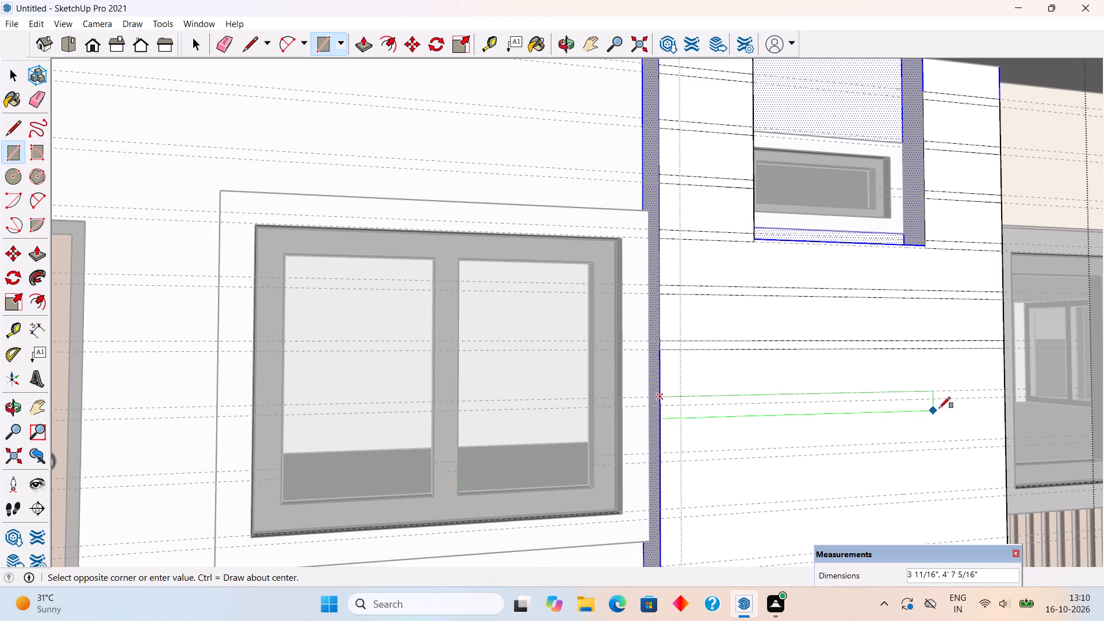
left_click(1006, 398)
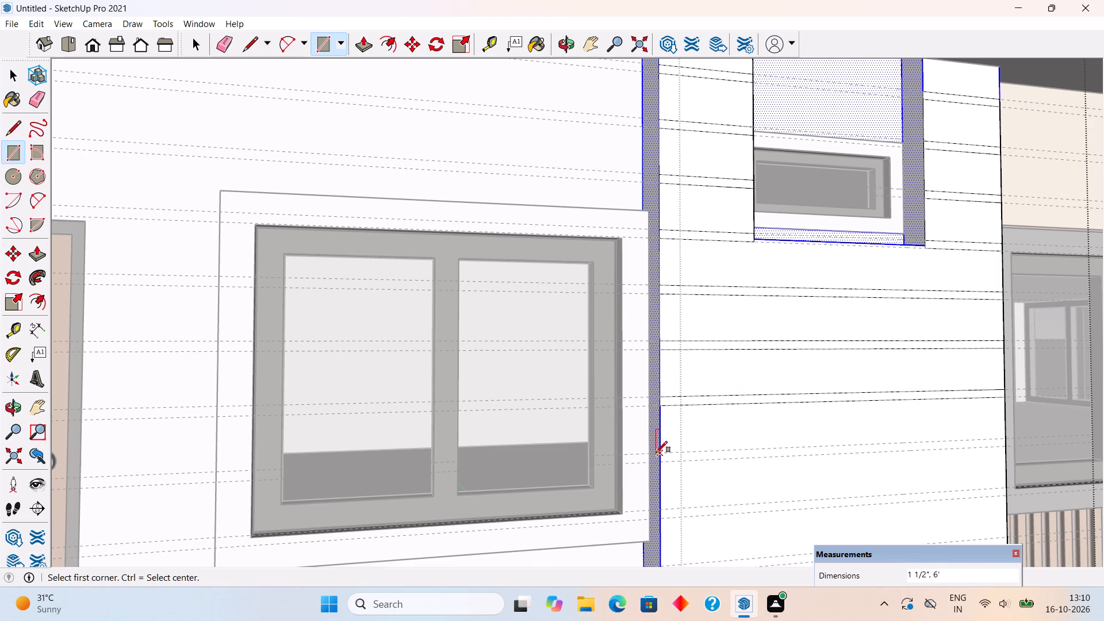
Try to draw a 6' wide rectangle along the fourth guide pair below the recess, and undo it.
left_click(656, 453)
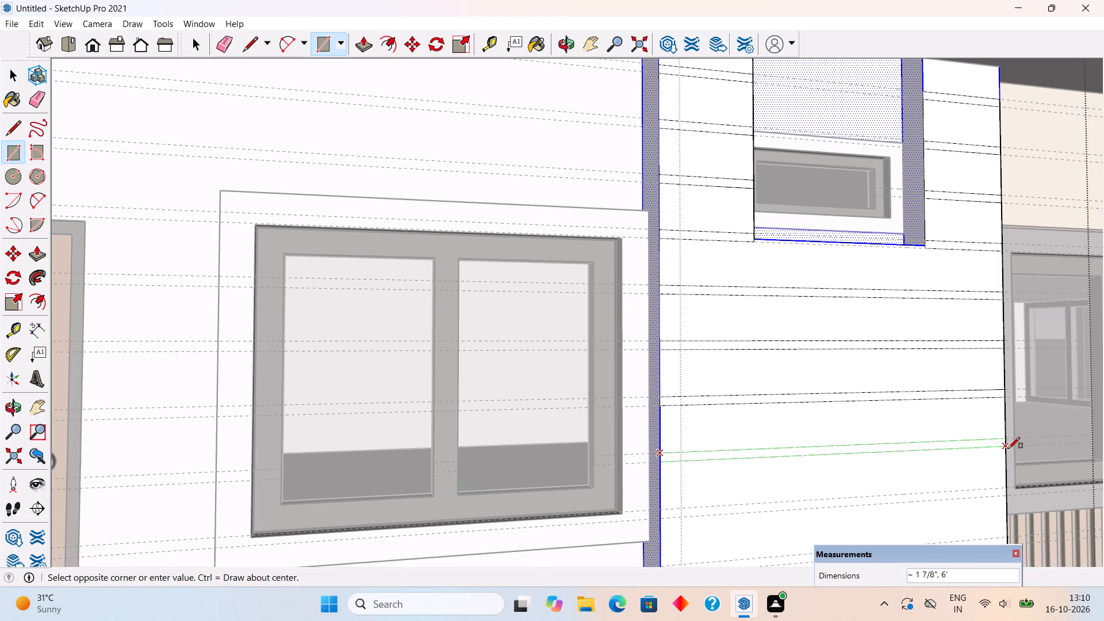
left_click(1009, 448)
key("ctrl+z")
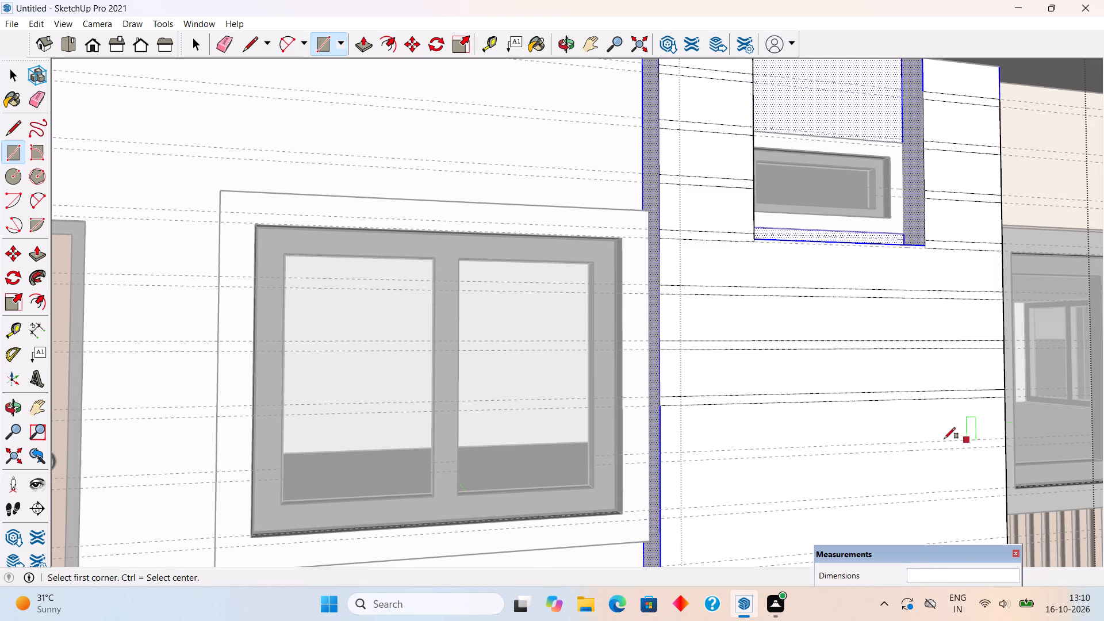
Draw 1 1/2" by 6' rectangles across the panel's full width along the five remaining guide pairs down to its base.
left_click(659, 454)
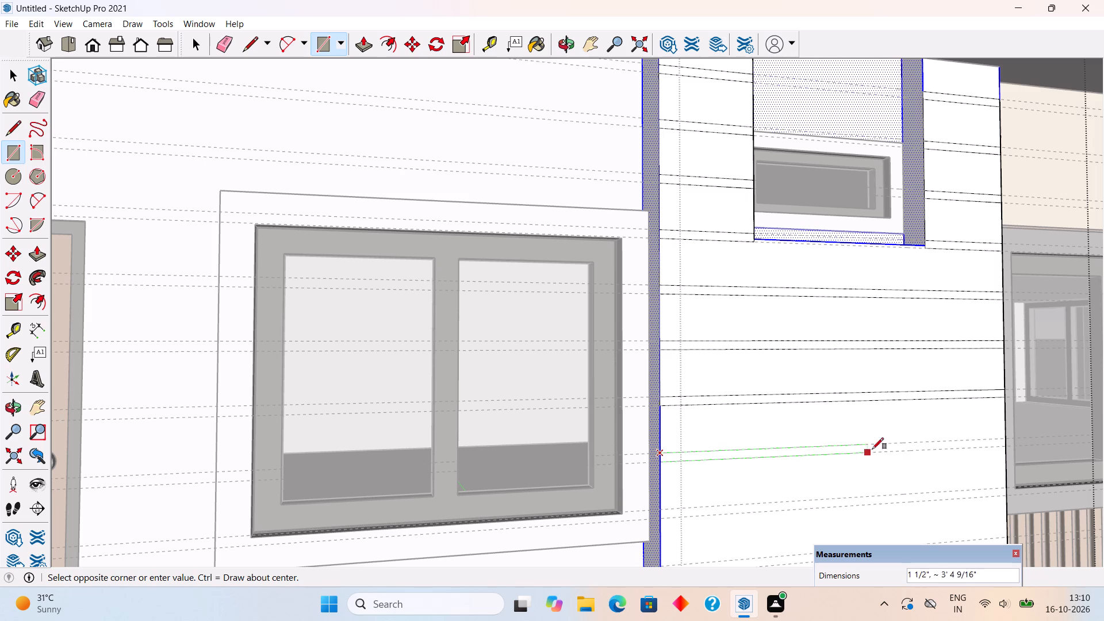
left_click(1007, 447)
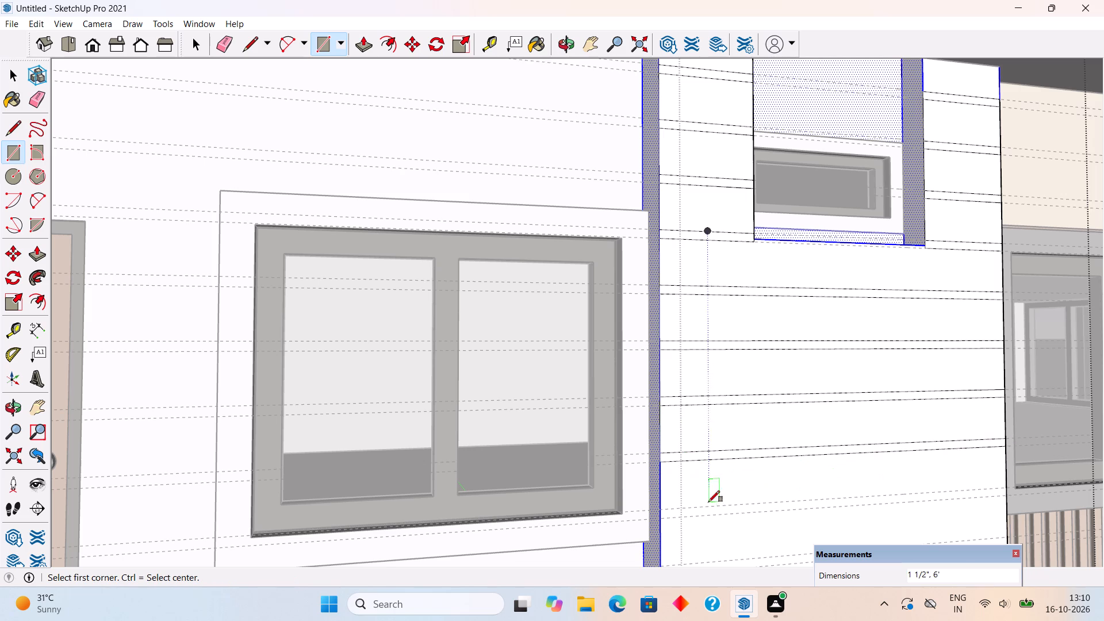
left_click(662, 511)
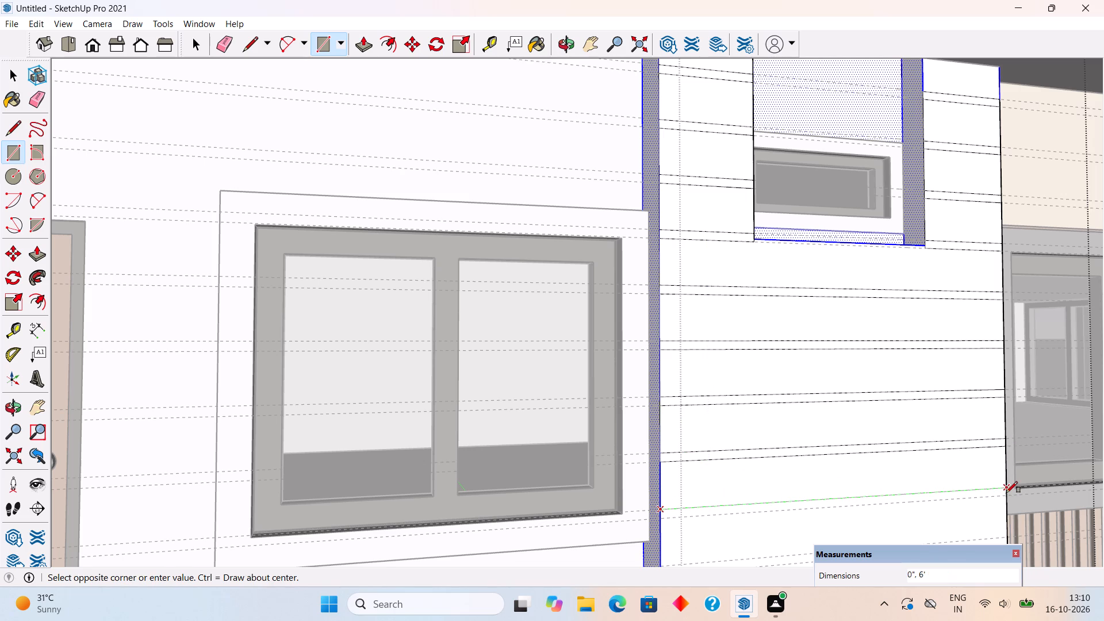
left_click(1007, 493)
scroll(893, 258, "down", 9)
scroll(928, 474, "up", 9)
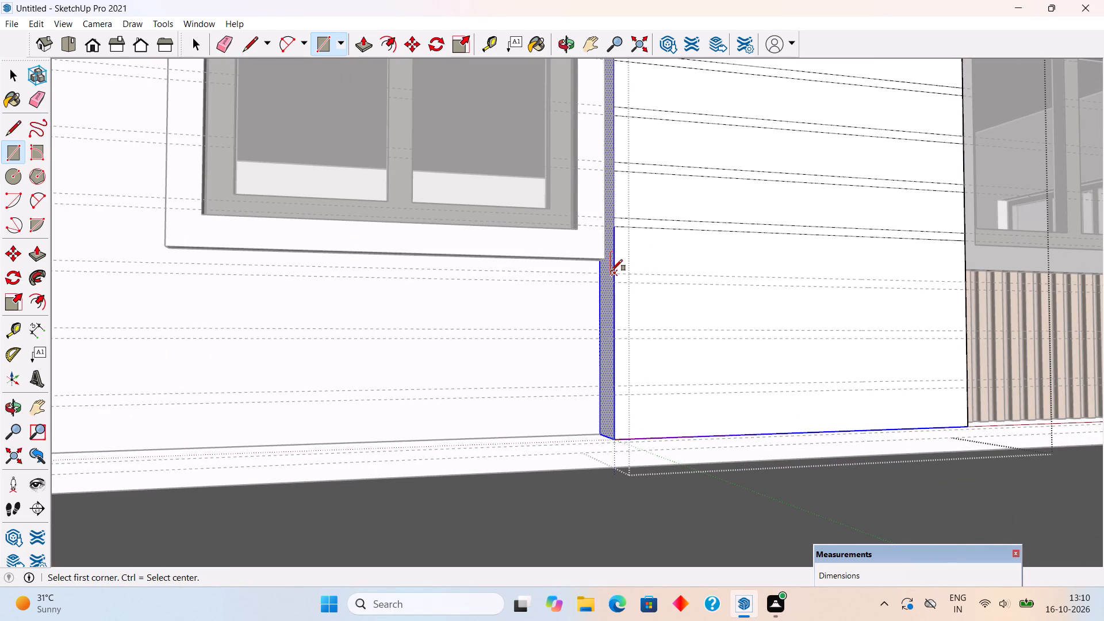
left_click(611, 271)
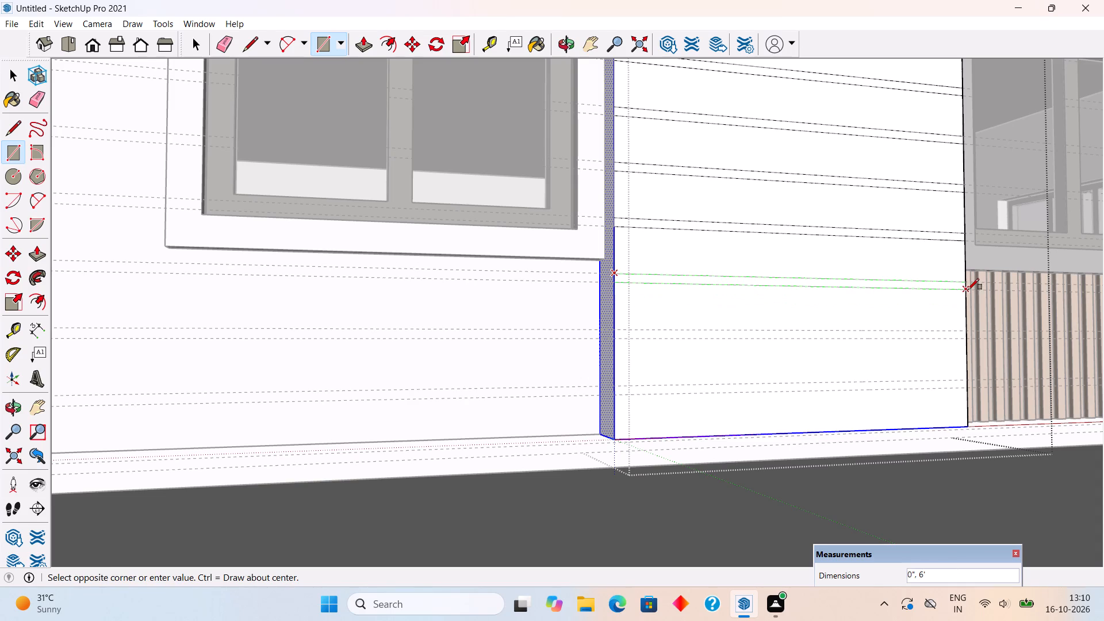
left_click(968, 290)
left_click(618, 329)
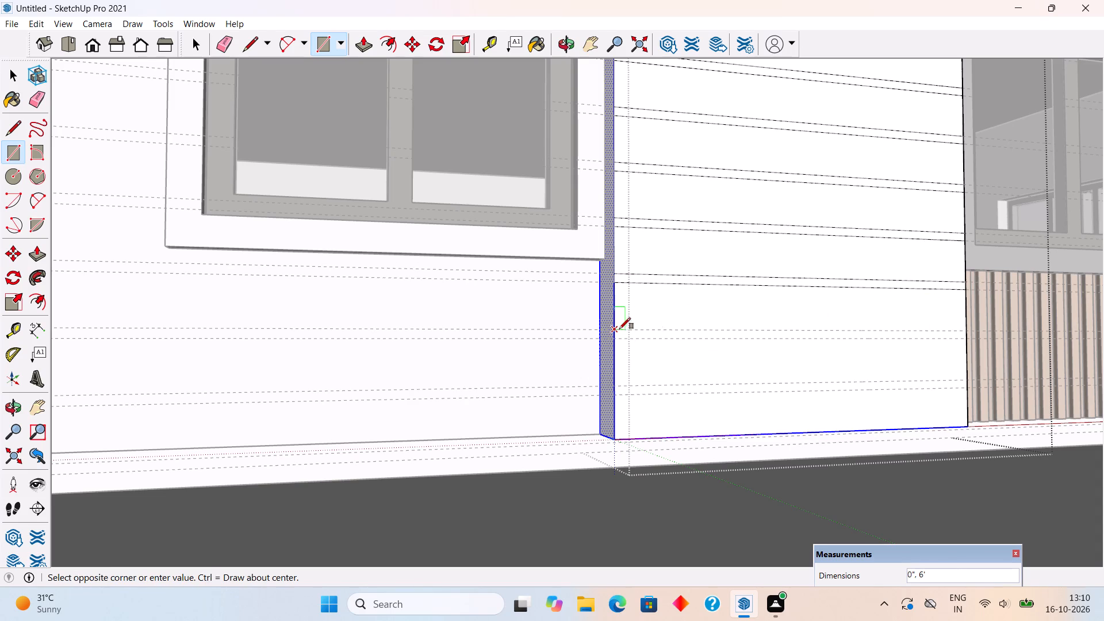
left_click(967, 340)
left_click(616, 386)
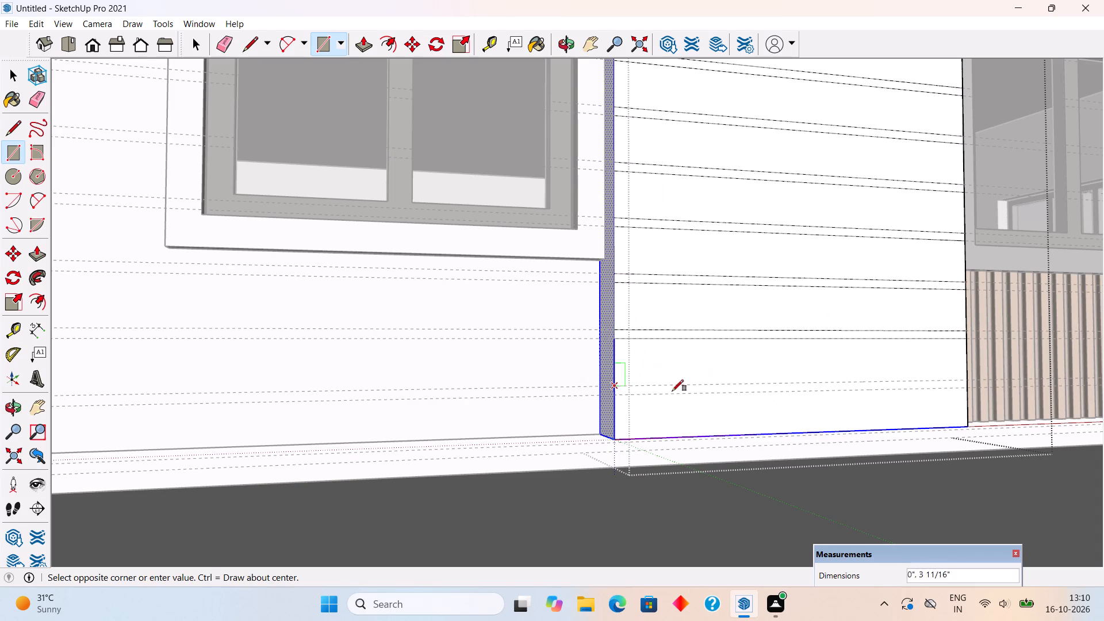
left_click(968, 391)
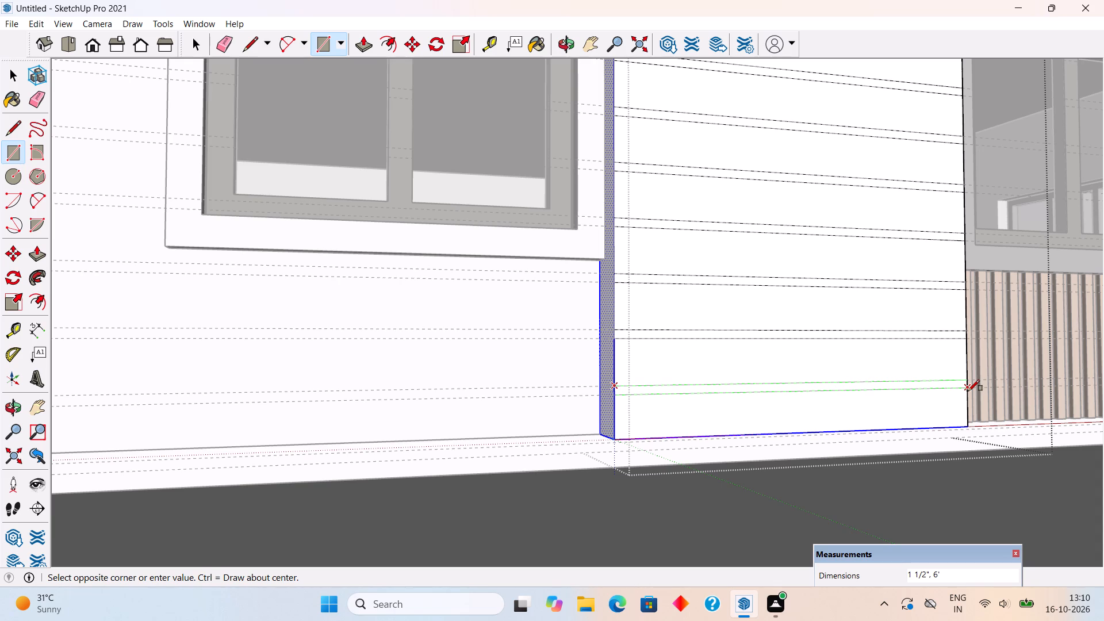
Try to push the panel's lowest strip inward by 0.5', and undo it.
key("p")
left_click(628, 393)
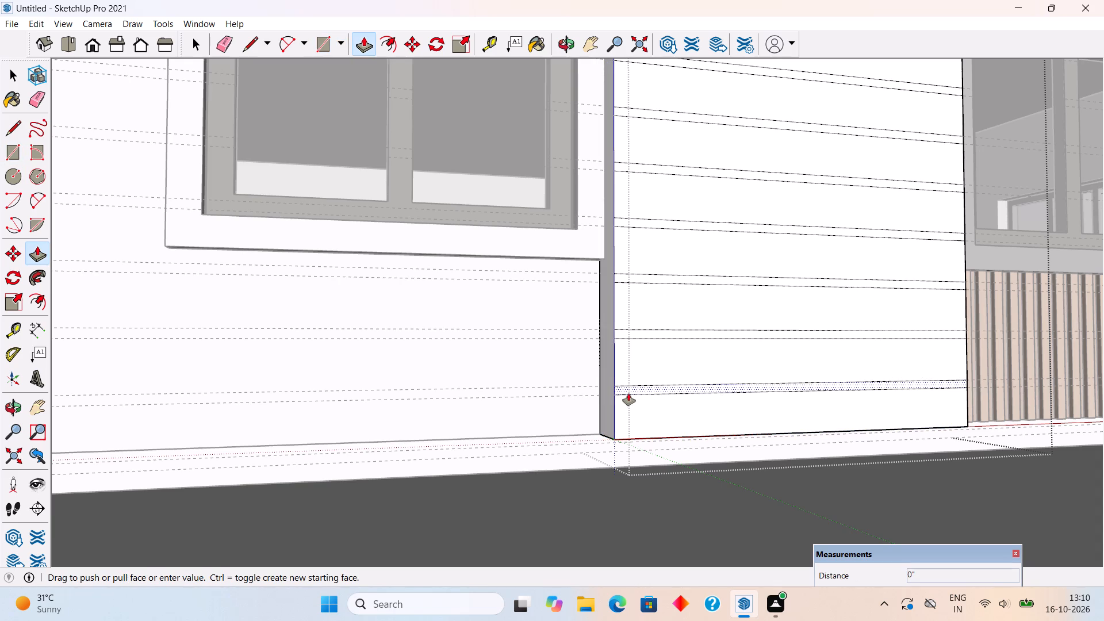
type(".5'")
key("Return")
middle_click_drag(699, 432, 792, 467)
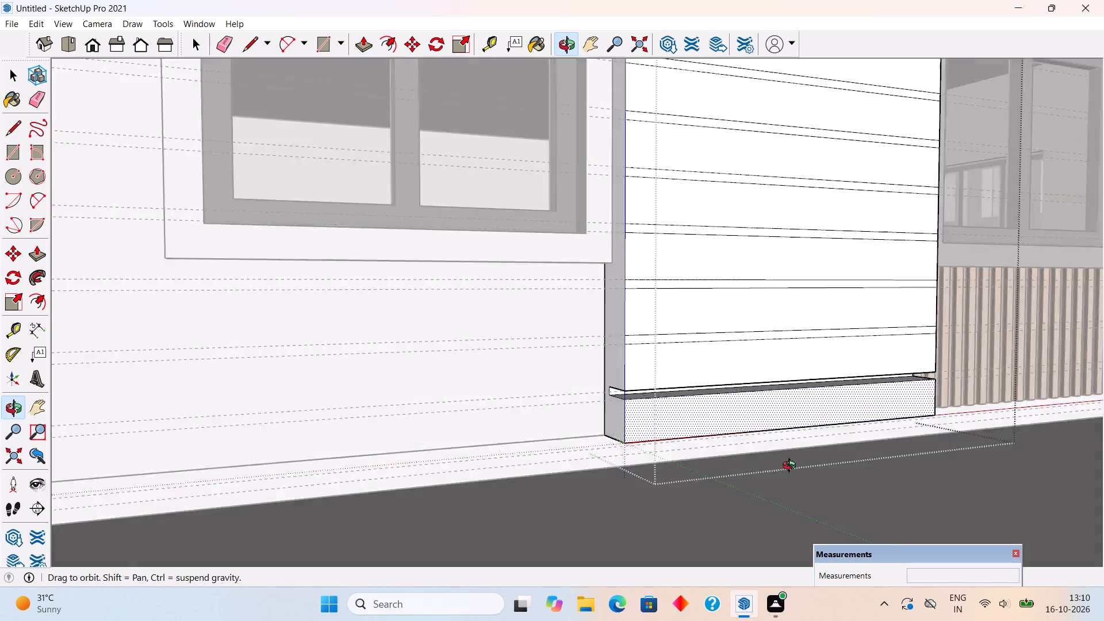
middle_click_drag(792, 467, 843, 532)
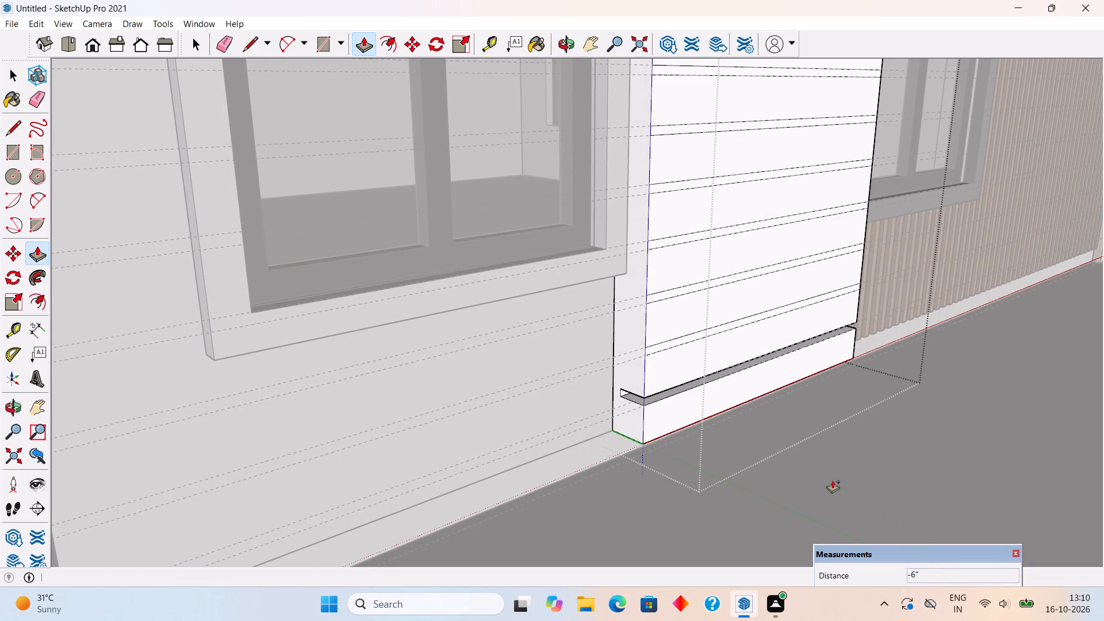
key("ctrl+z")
Push the panel's lowest strip inward by 0.5" to form a groove.
scroll(661, 375, "up", 3)
left_click(647, 405)
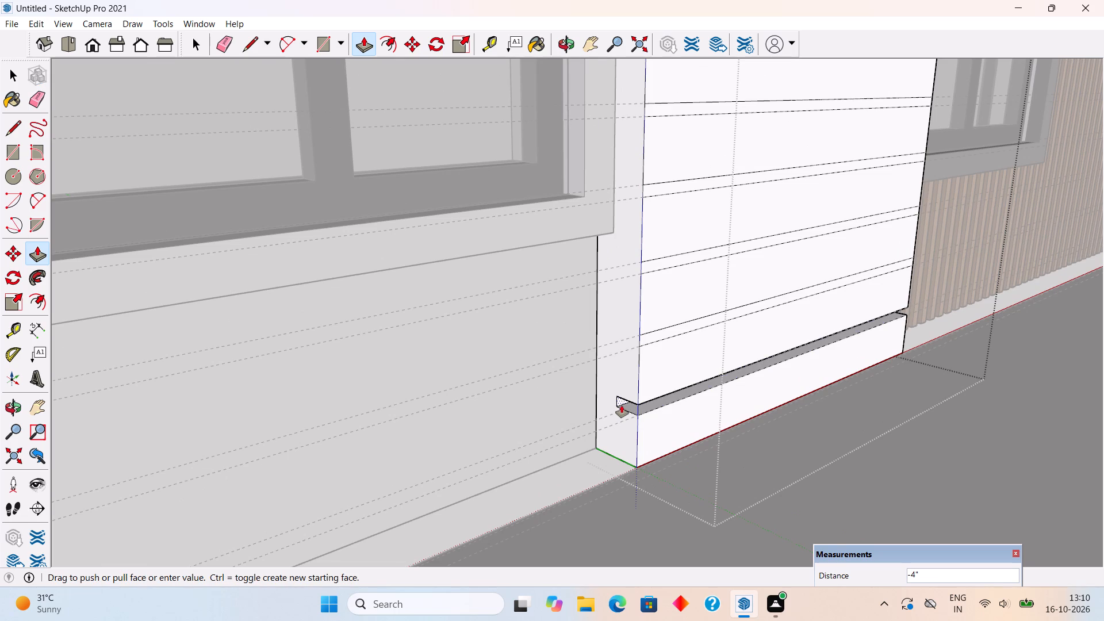
type(".5\"")
key("Return")
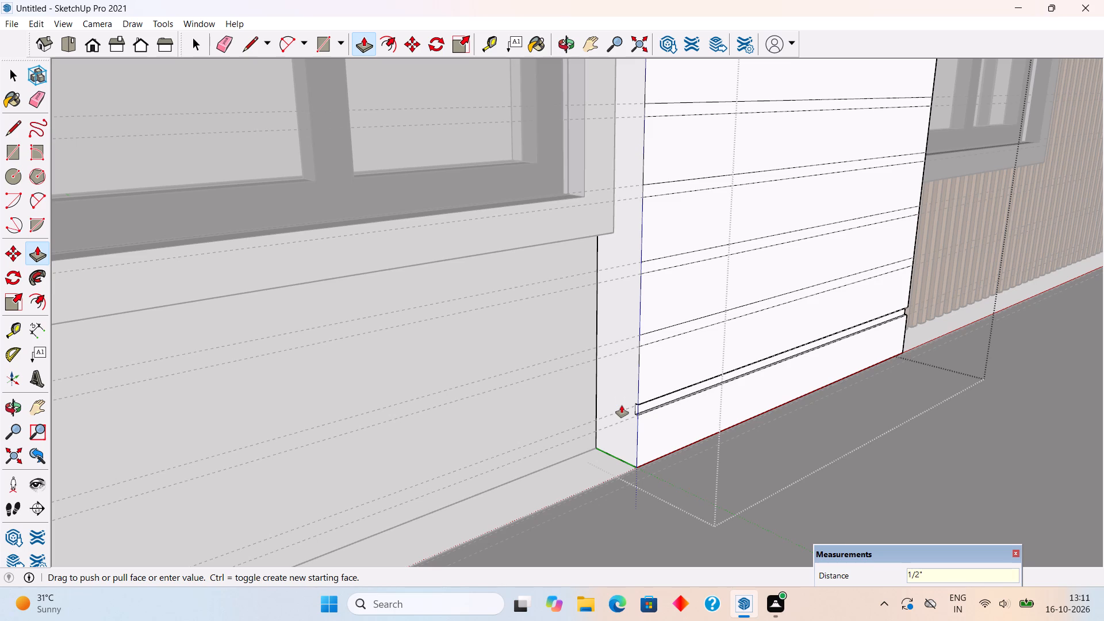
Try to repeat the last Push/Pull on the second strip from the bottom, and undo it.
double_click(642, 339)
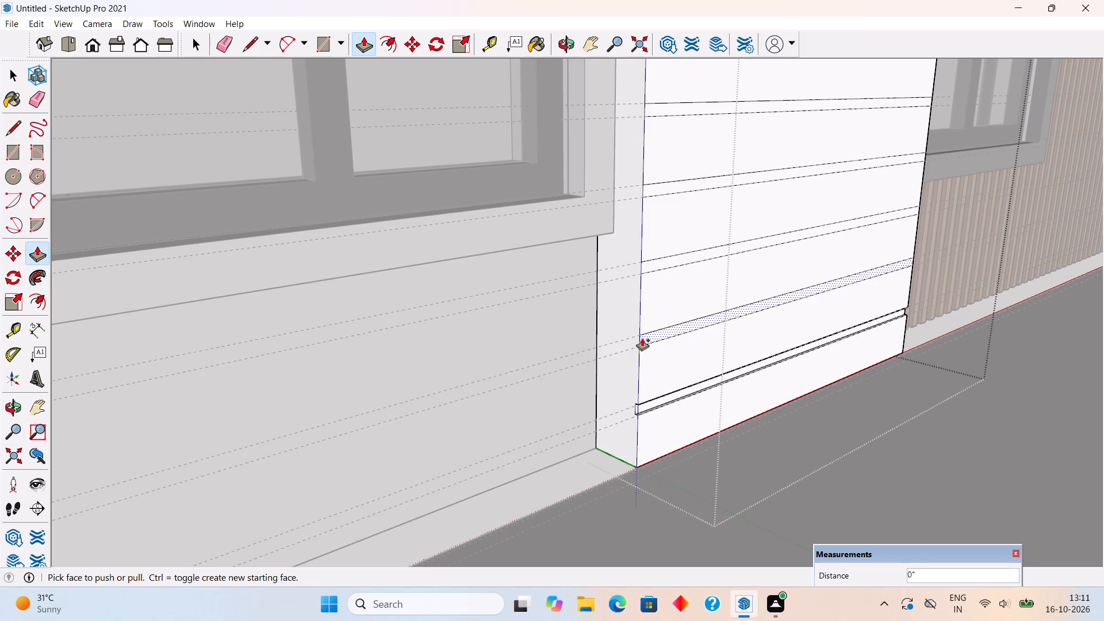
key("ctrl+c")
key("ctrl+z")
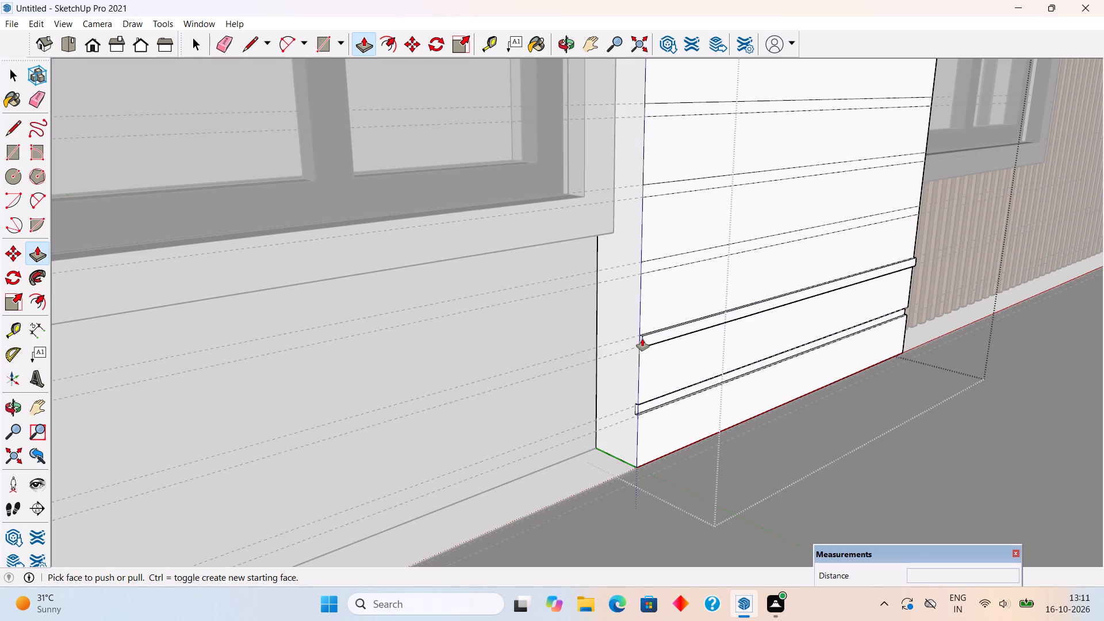
Push the second strip from the panel's bottom inward by 0.5".
left_click(642, 339)
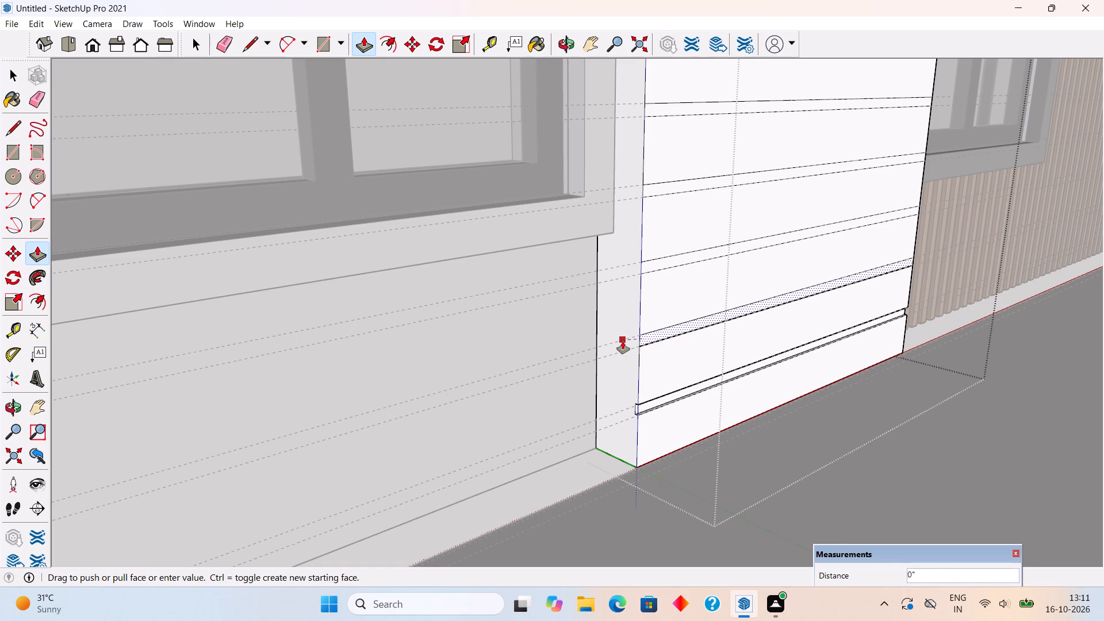
type(".5\"")
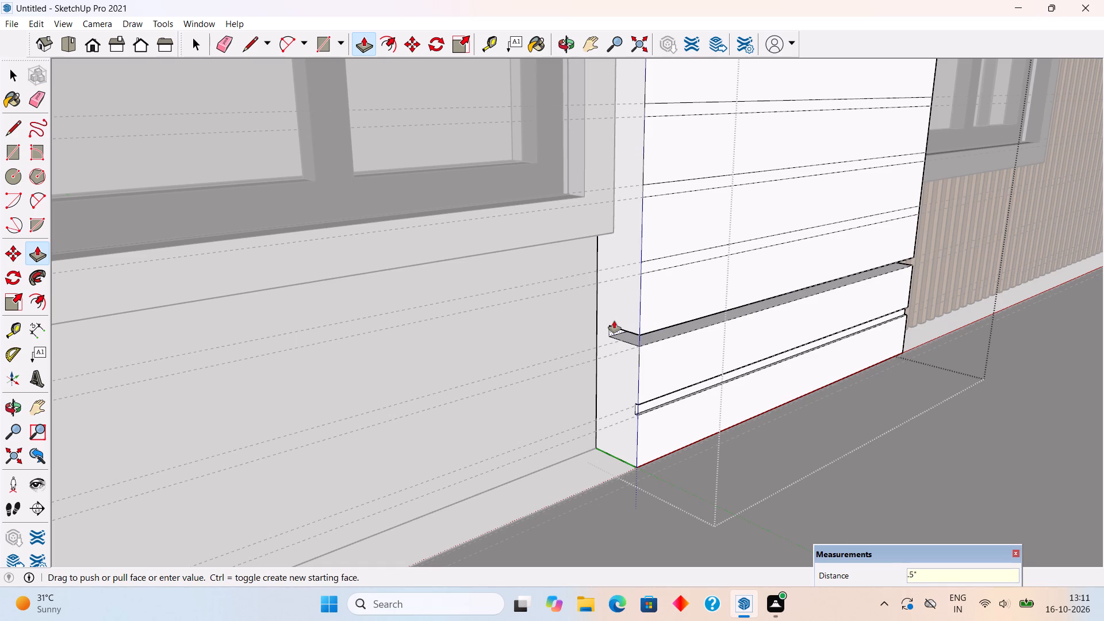
key("Return")
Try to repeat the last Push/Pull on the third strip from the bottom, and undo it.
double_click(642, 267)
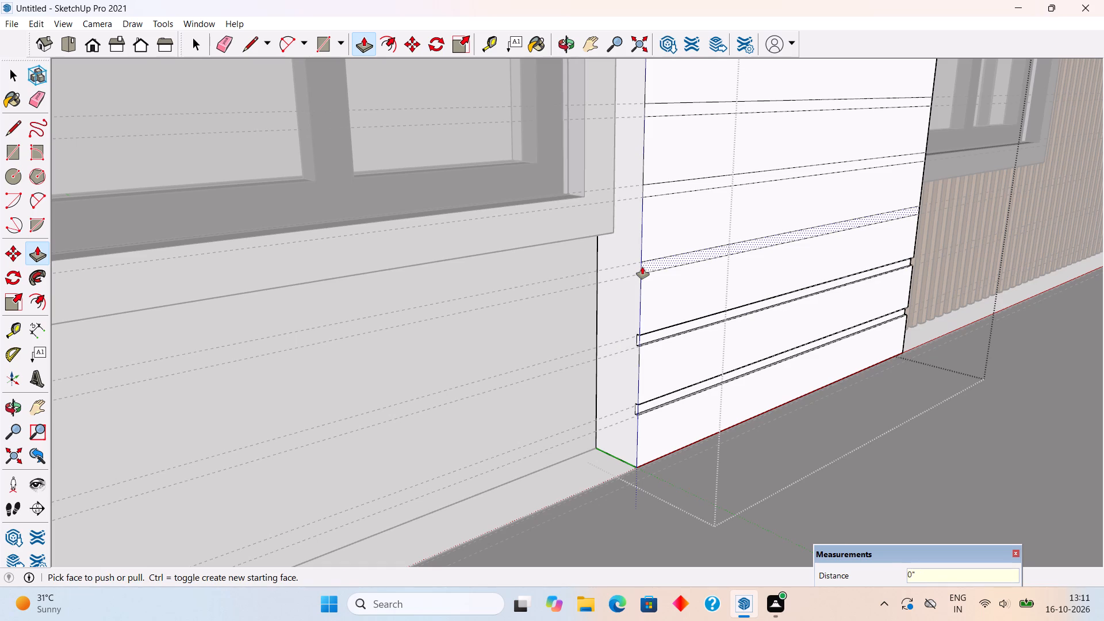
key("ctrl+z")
Push the third, fourth and fifth strips from the panel's bottom inward by 1/2", matching the groove below each one.
middle_click_drag(617, 323, 694, 357)
scroll(733, 300, "up", 2)
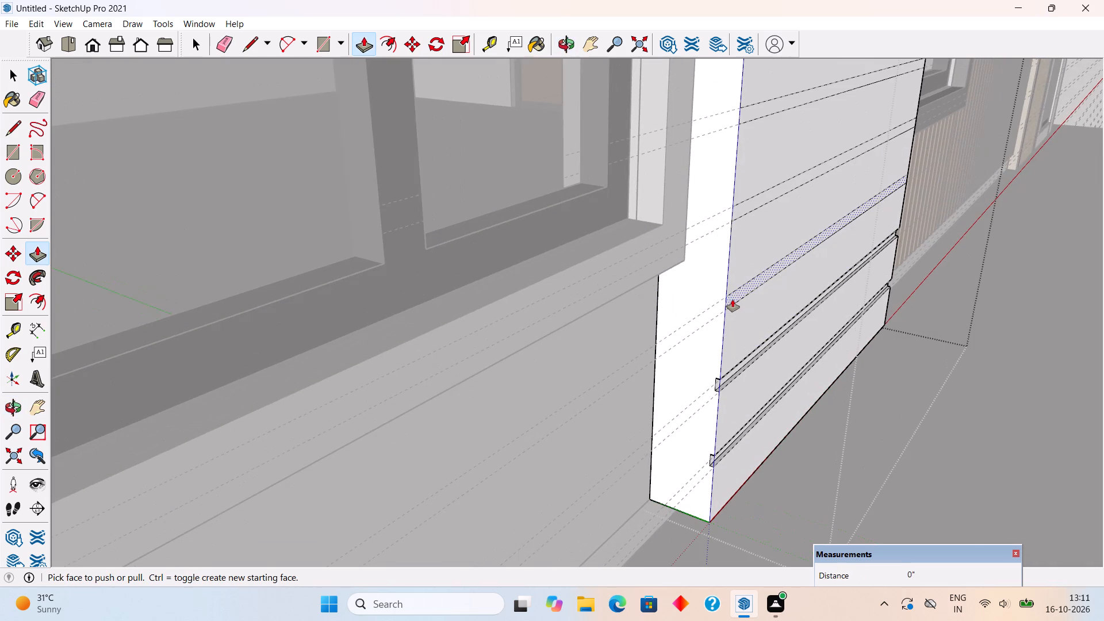
left_click(731, 300)
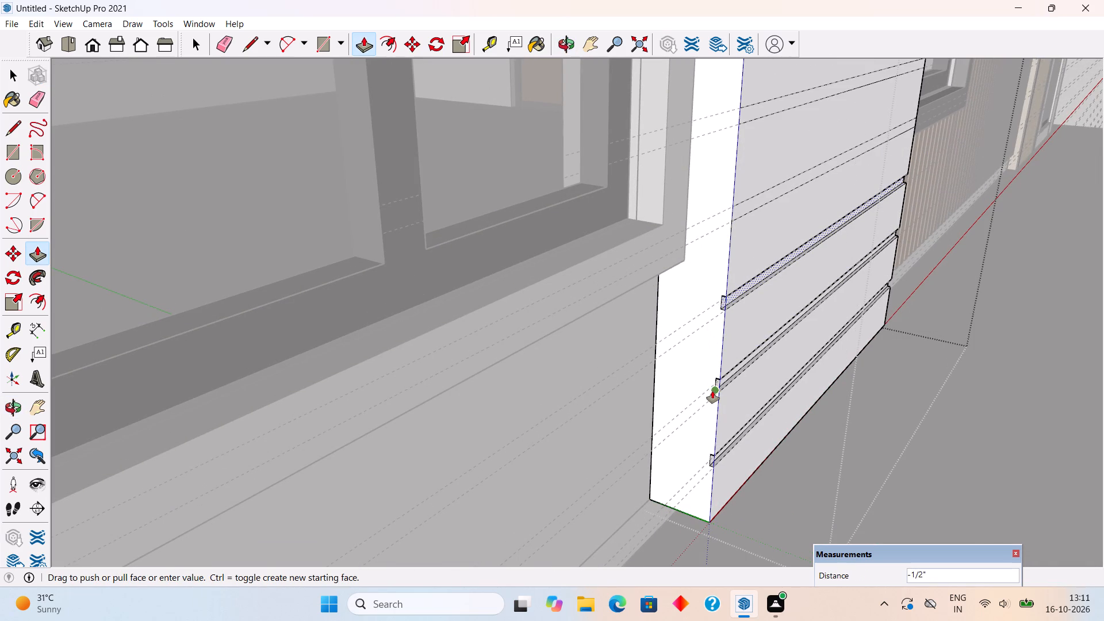
left_click(712, 391)
left_click(749, 200)
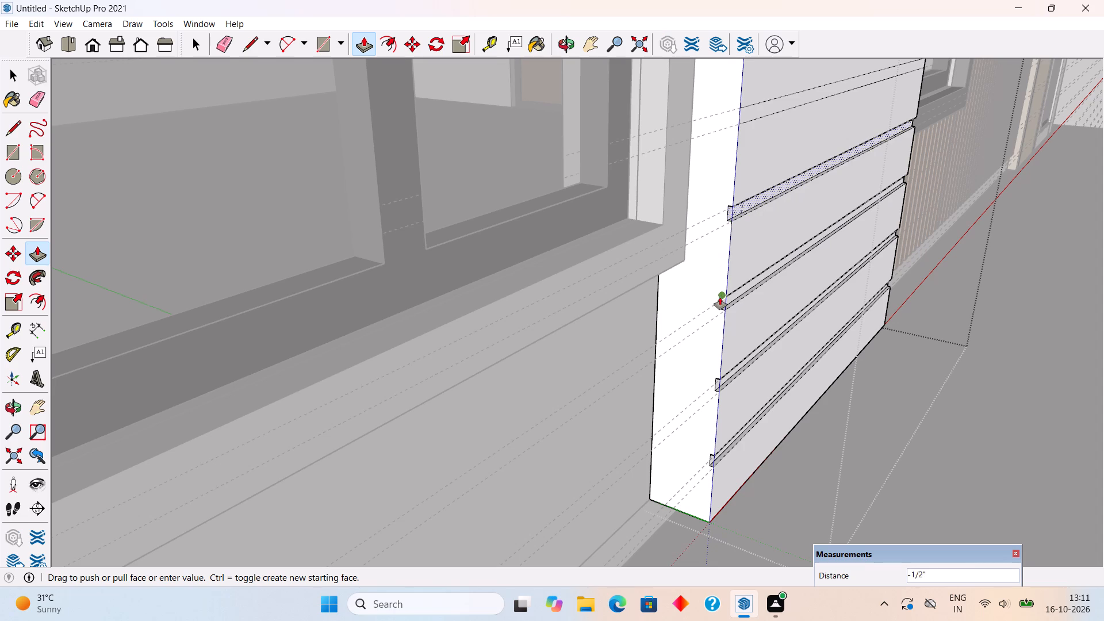
left_click(720, 297)
left_click(743, 112)
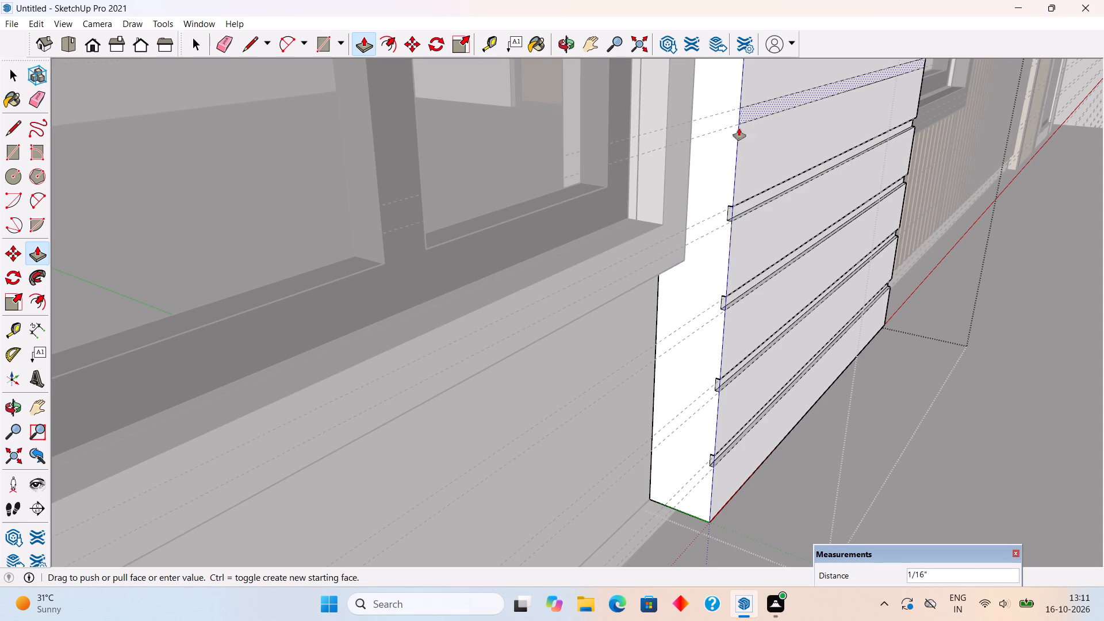
left_click(724, 221)
Push the three remaining full-width strips below the recess inward by 1/2" to match the grooves beneath them.
scroll(716, 365, "down", 7)
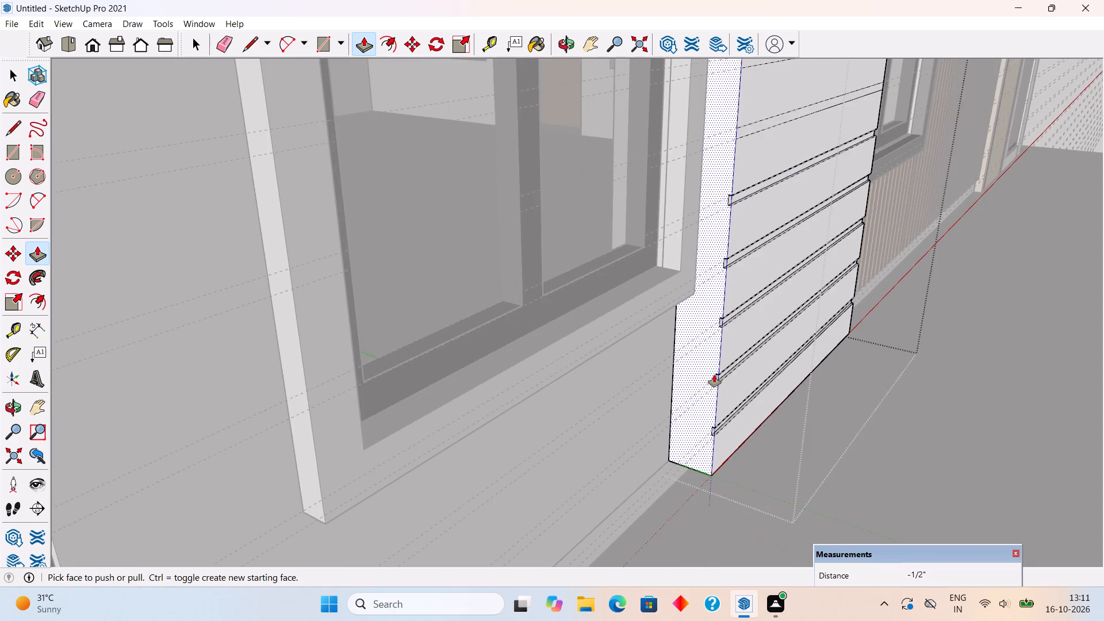
scroll(714, 375, "down", 7)
scroll(812, 166, "up", 5)
scroll(655, 404, "up", 4)
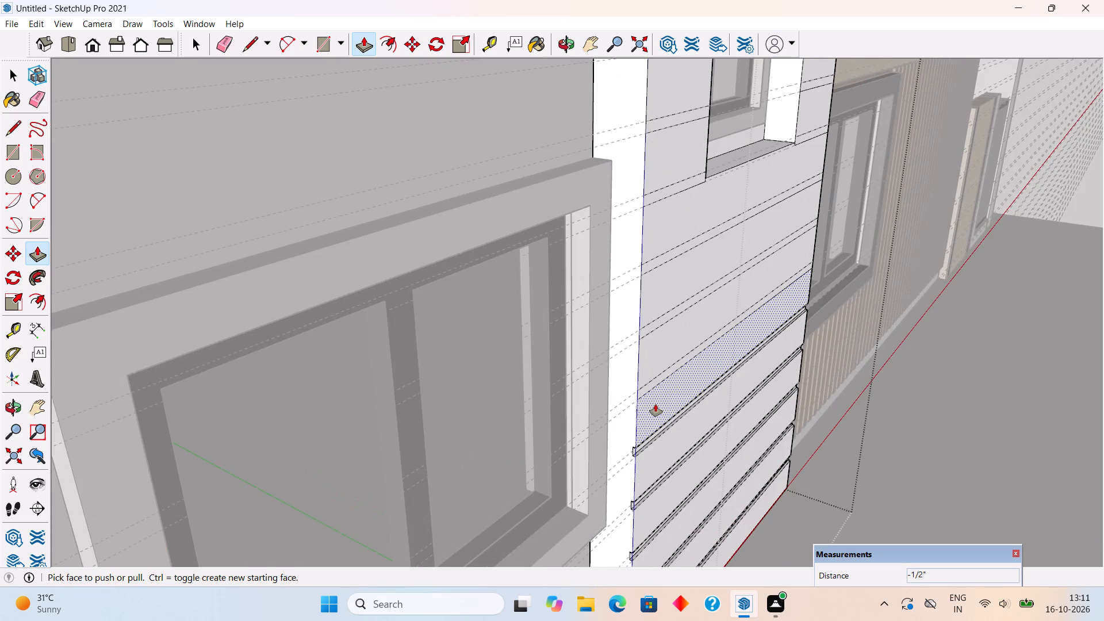
left_click(644, 388)
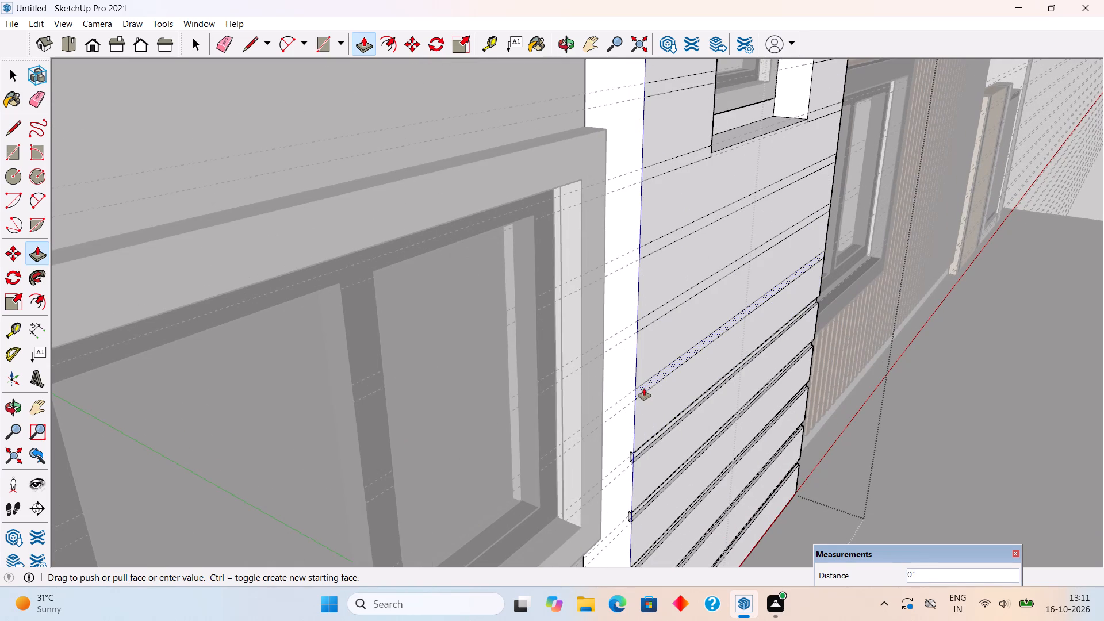
left_click(627, 454)
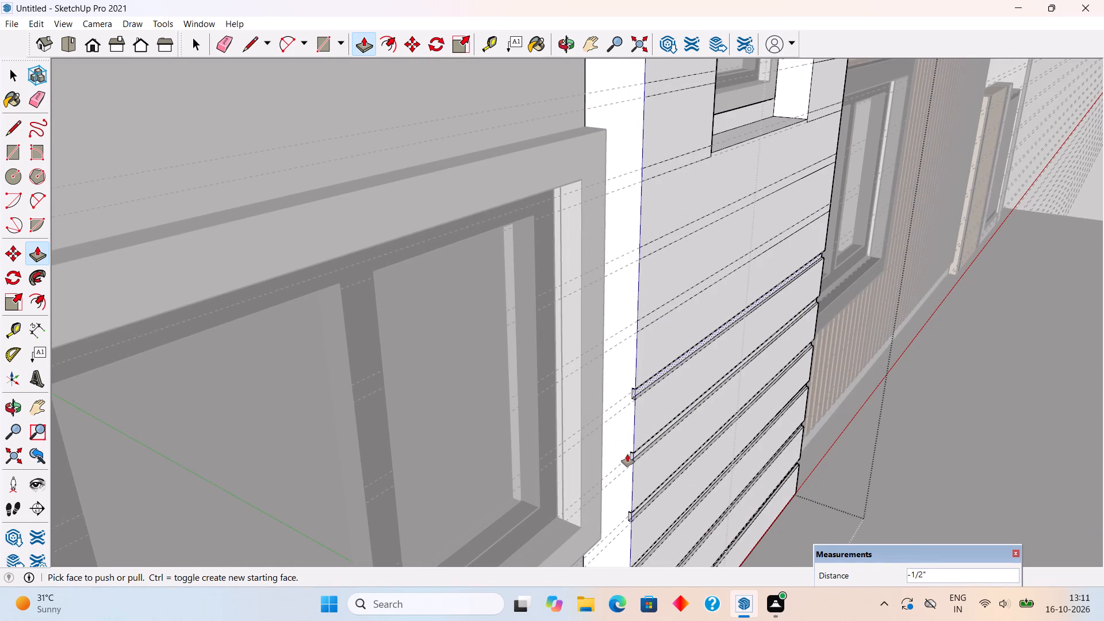
double_click(642, 326)
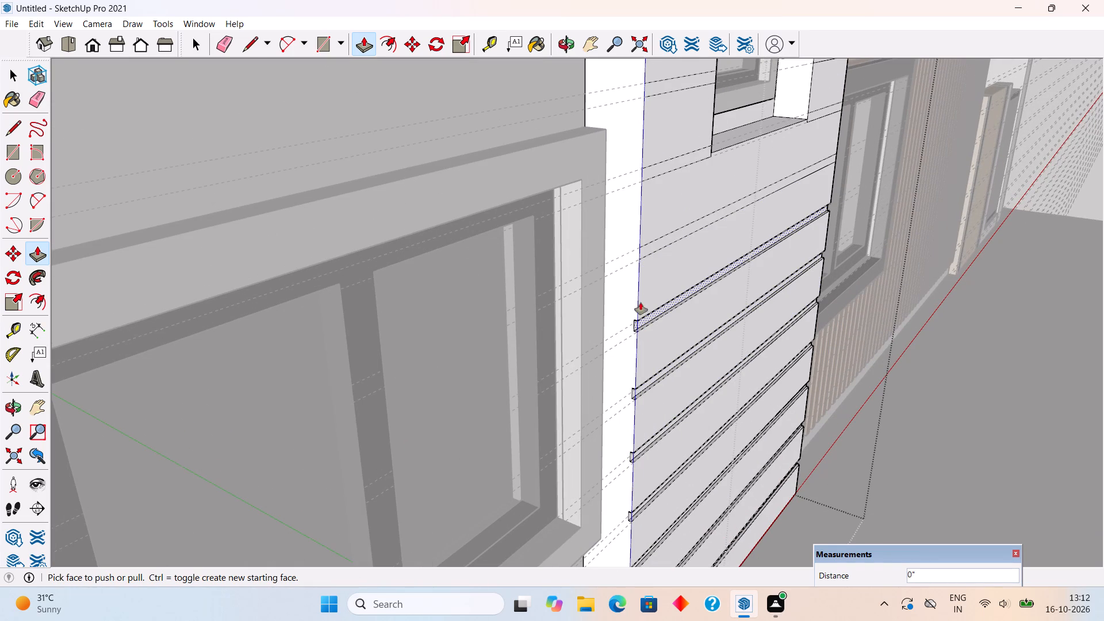
double_click(641, 254)
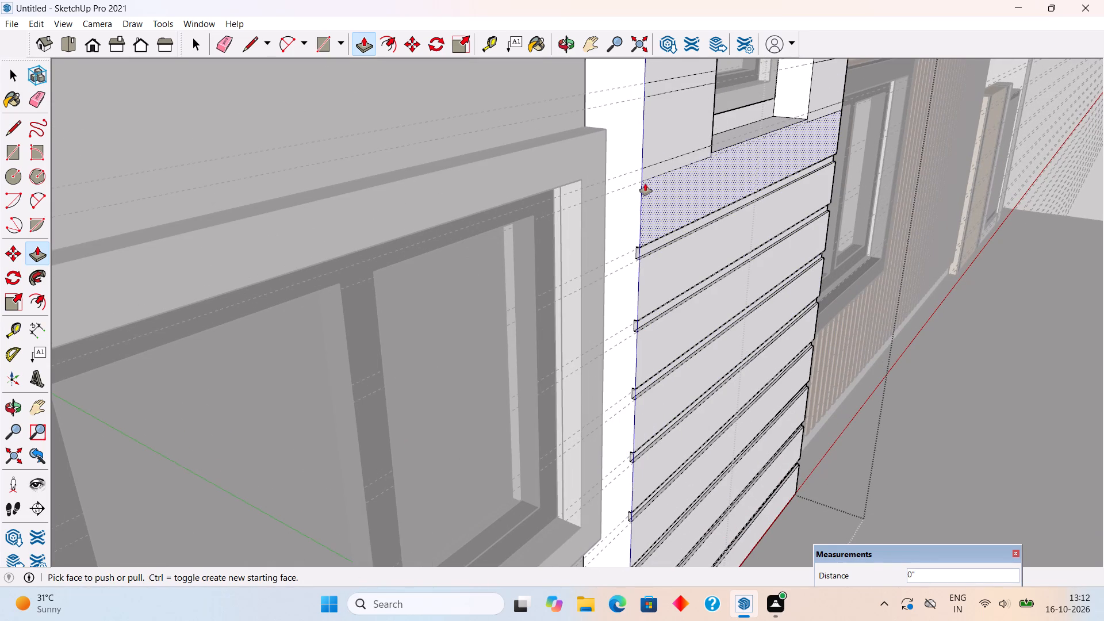
Push the lowest strips left of the window recess inward by 1/2", from the recess's bottom edge up to the top of the lowest small window.
double_click(647, 178)
scroll(647, 178, "down", 4)
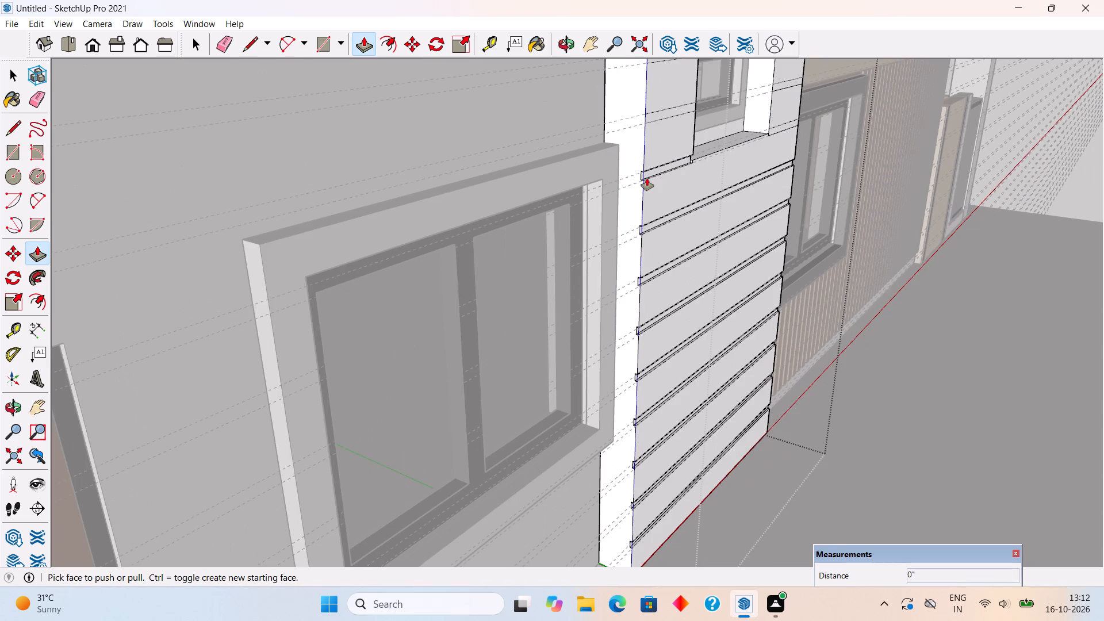
double_click(647, 116)
scroll(648, 118, "down", 2)
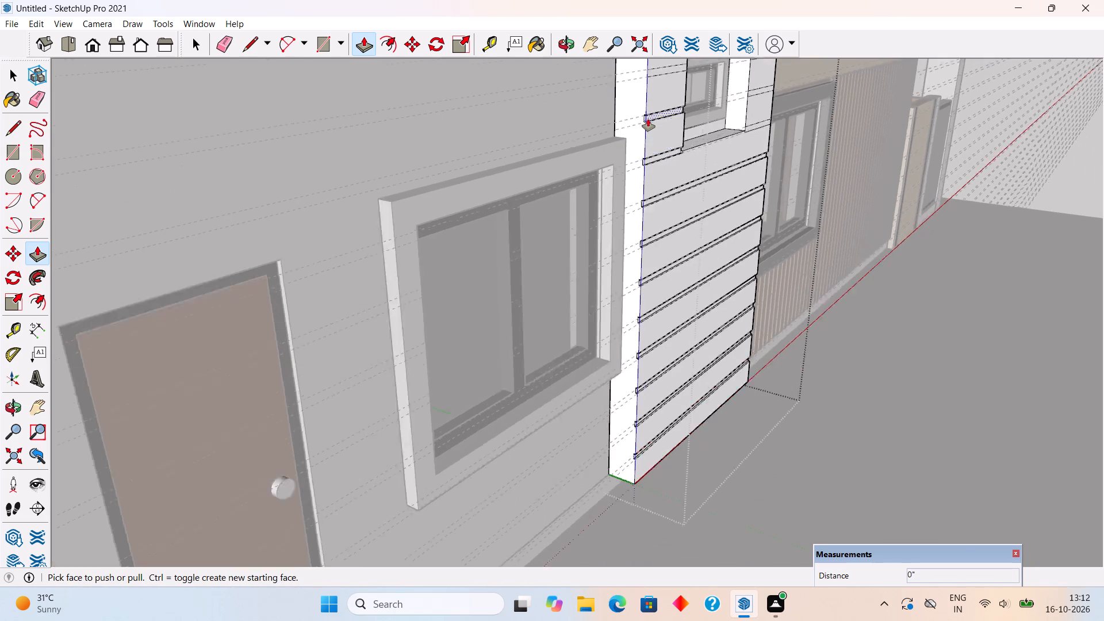
scroll(648, 119, "down", 20)
scroll(648, 119, "down", 4)
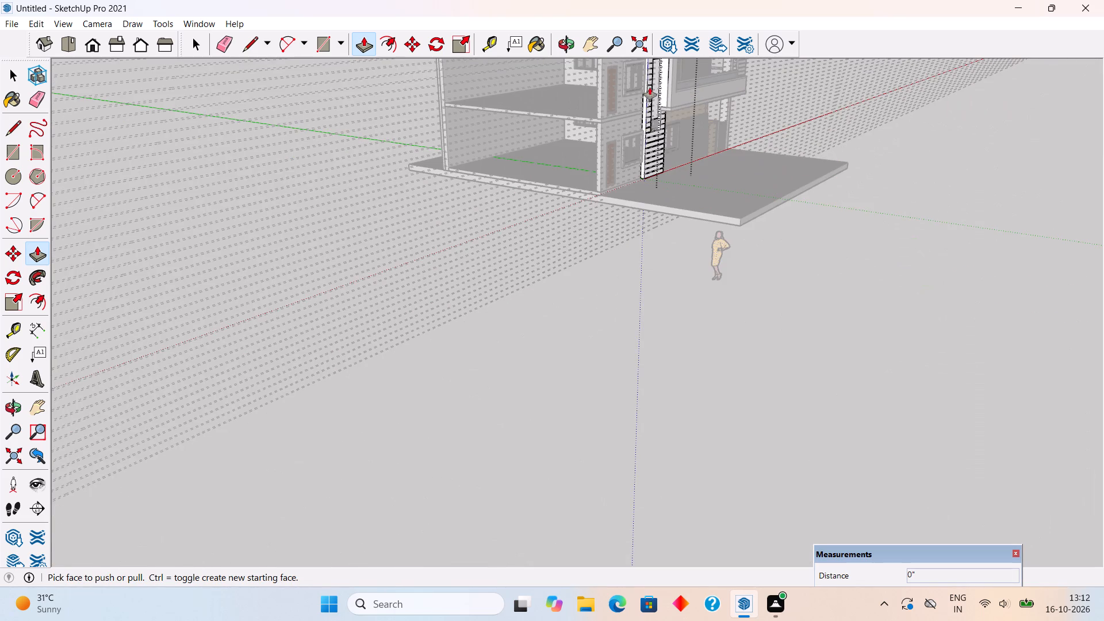
scroll(652, 75, "up", 16)
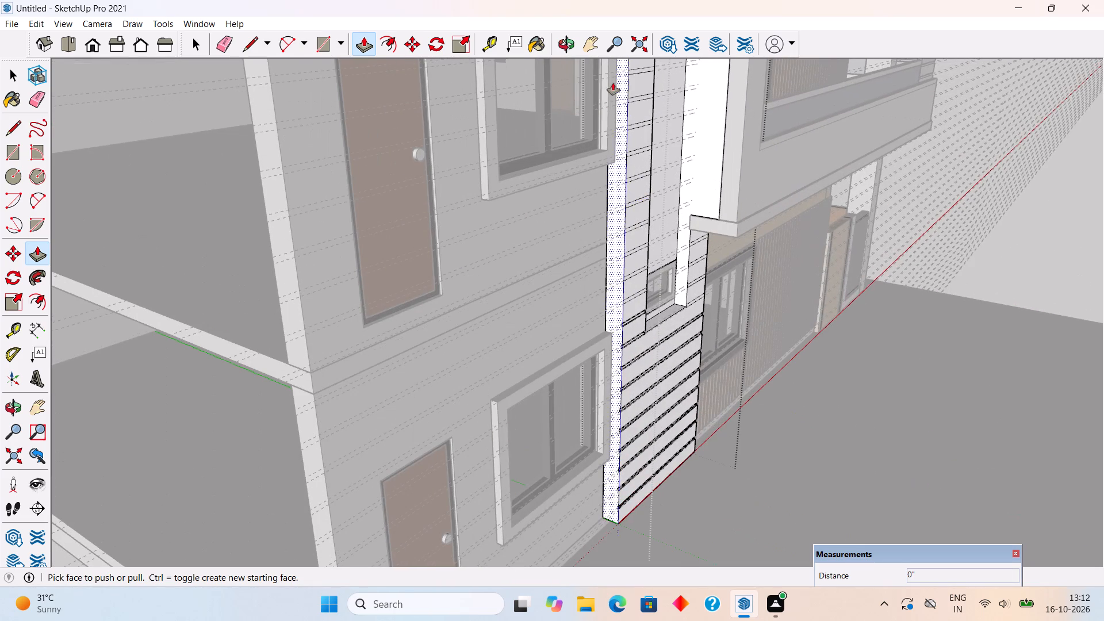
scroll(613, 83, "up", 4)
double_click(631, 393)
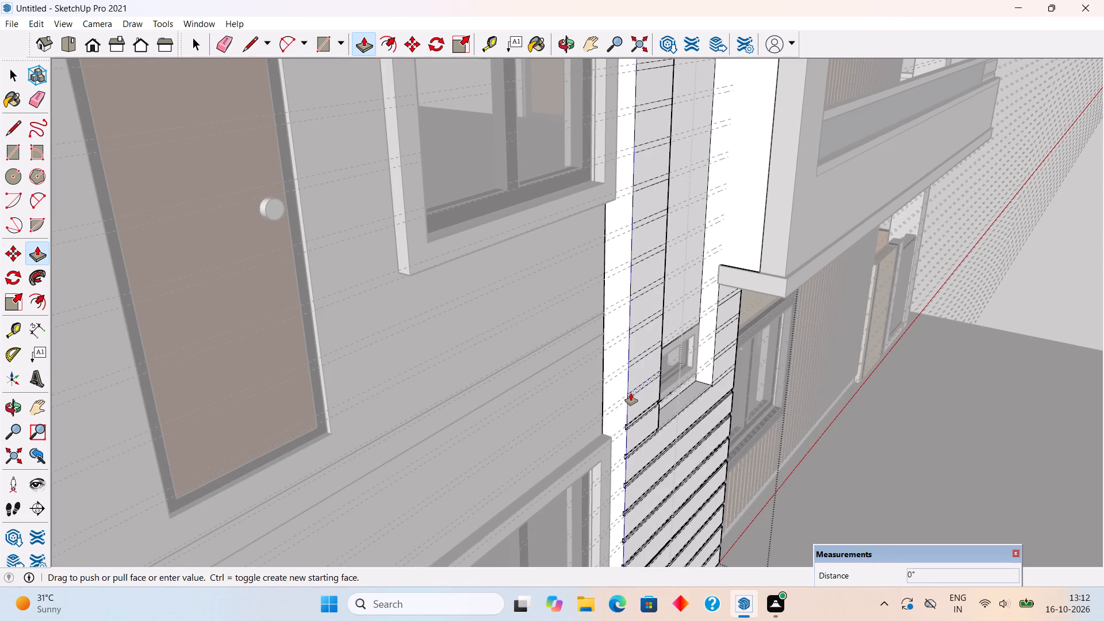
double_click(635, 361)
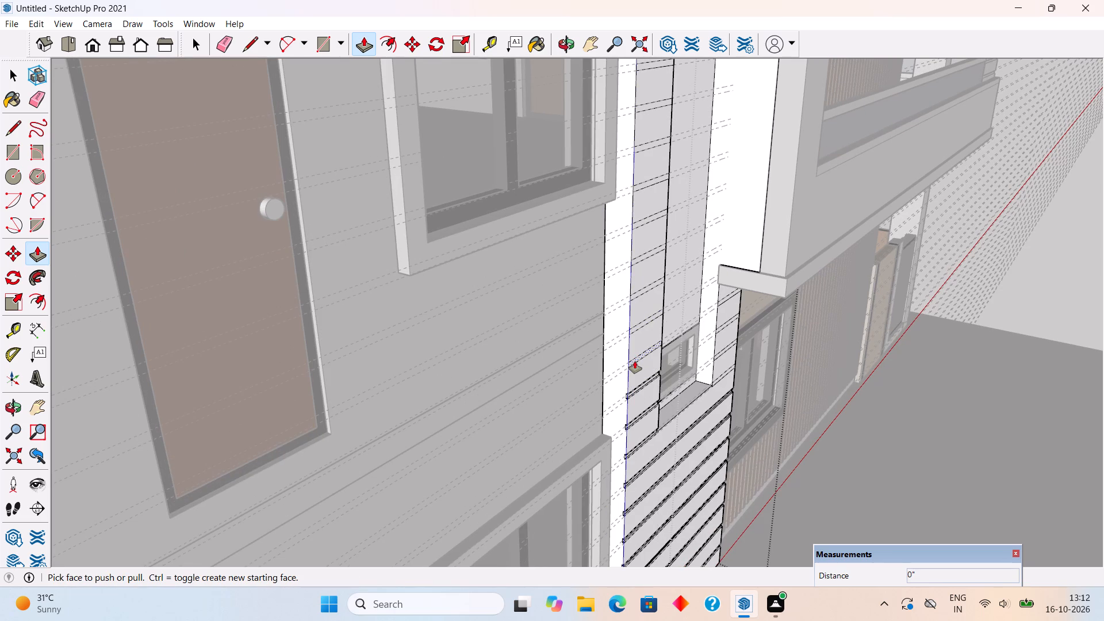
double_click(635, 331)
Push the six strips above those, left of the recess, inward by 1/2" to match the grooves below.
double_click(635, 293)
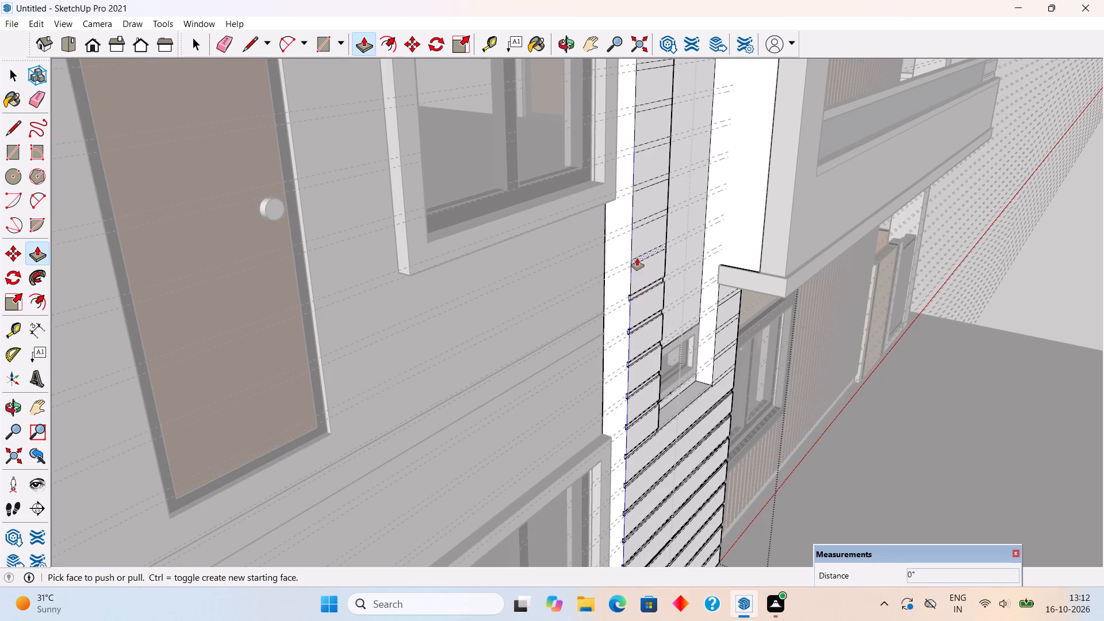
double_click(637, 258)
double_click(637, 224)
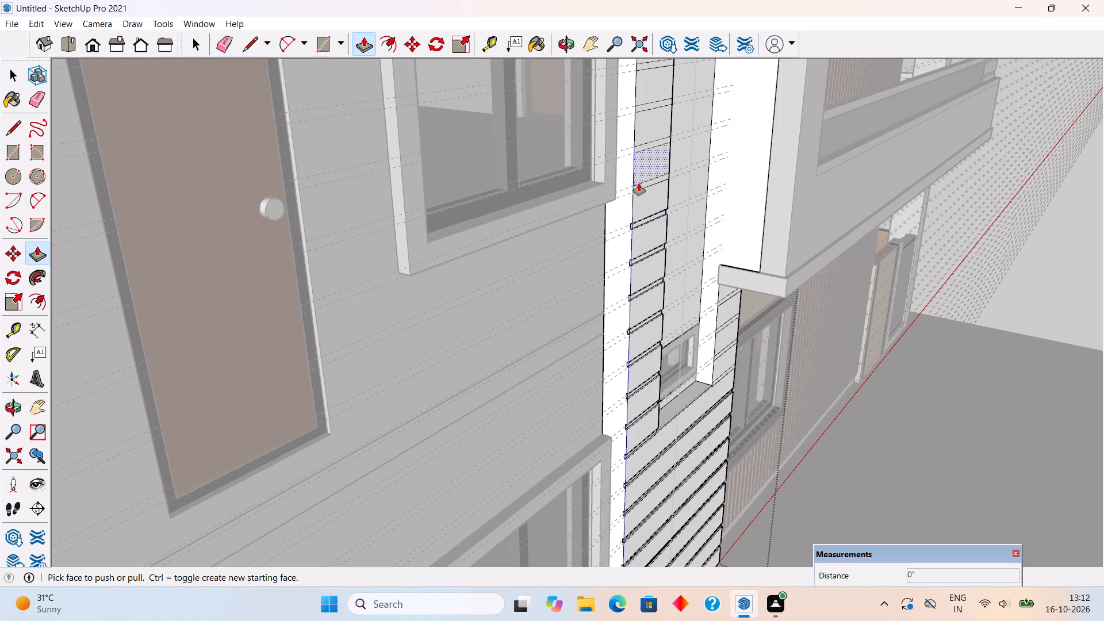
left_click(639, 183)
key("p")
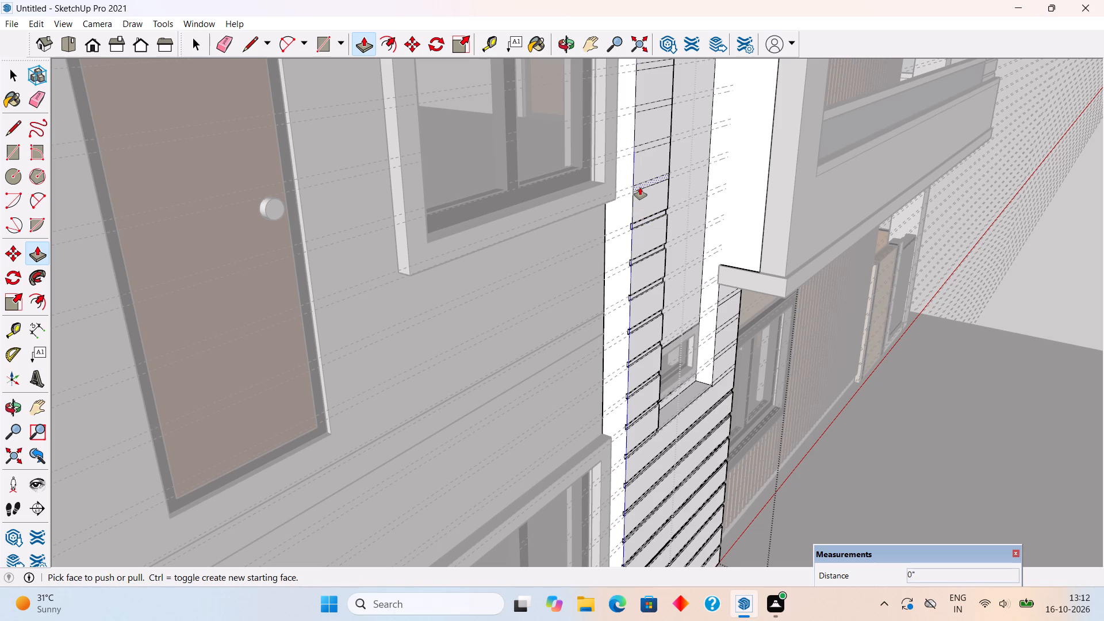
double_click(640, 187)
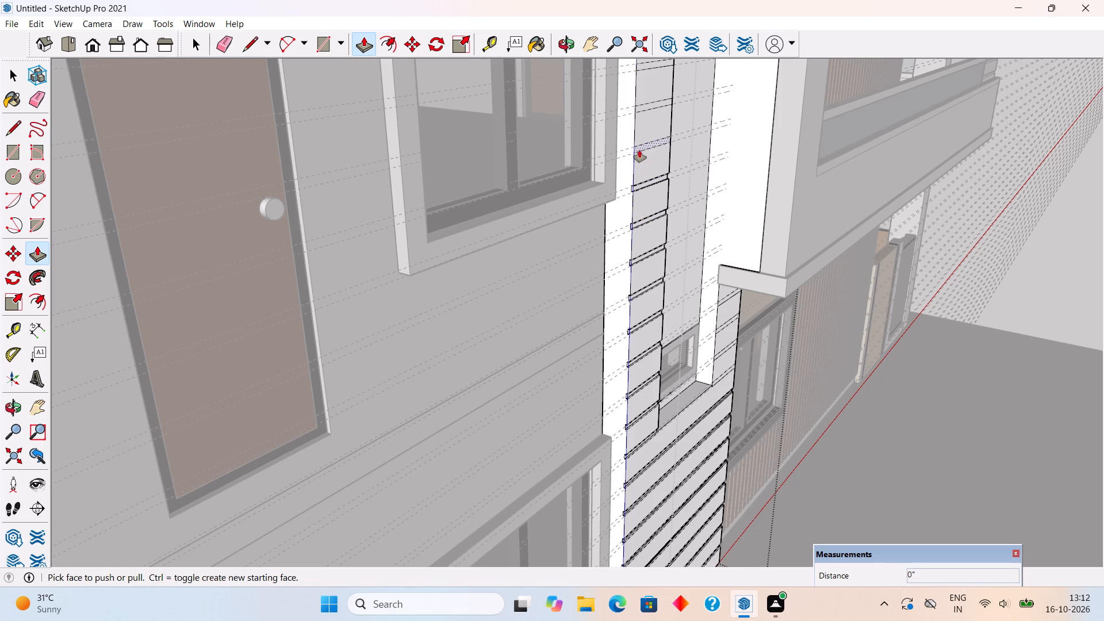
double_click(639, 148)
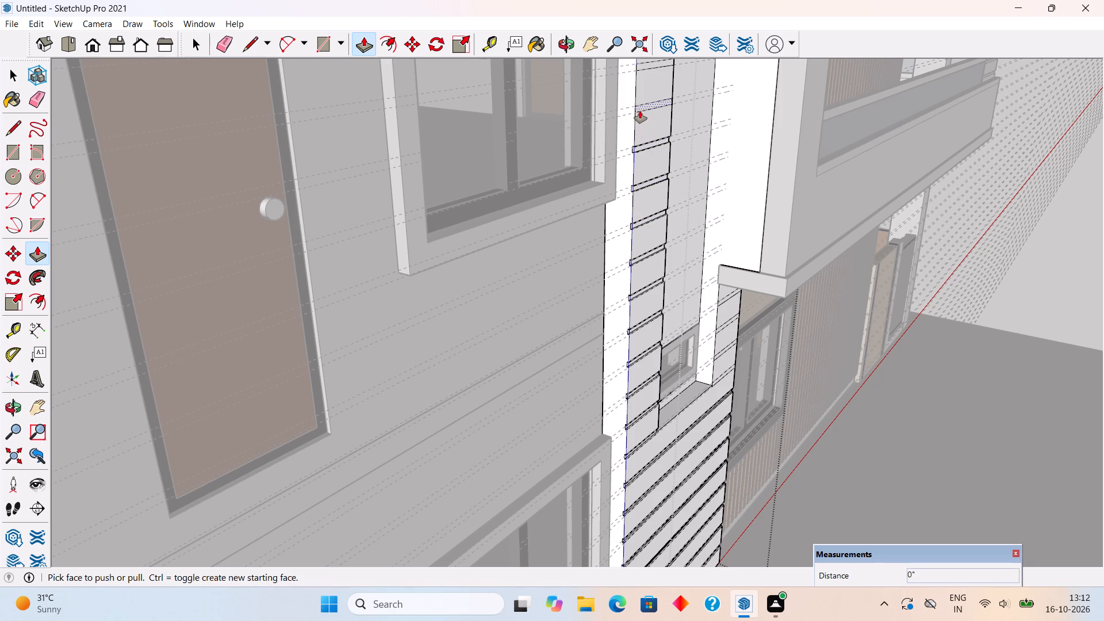
double_click(638, 109)
Push the full-width strip above the recess, near the panel's top, inward by 1/2".
scroll(641, 123, "down", 12)
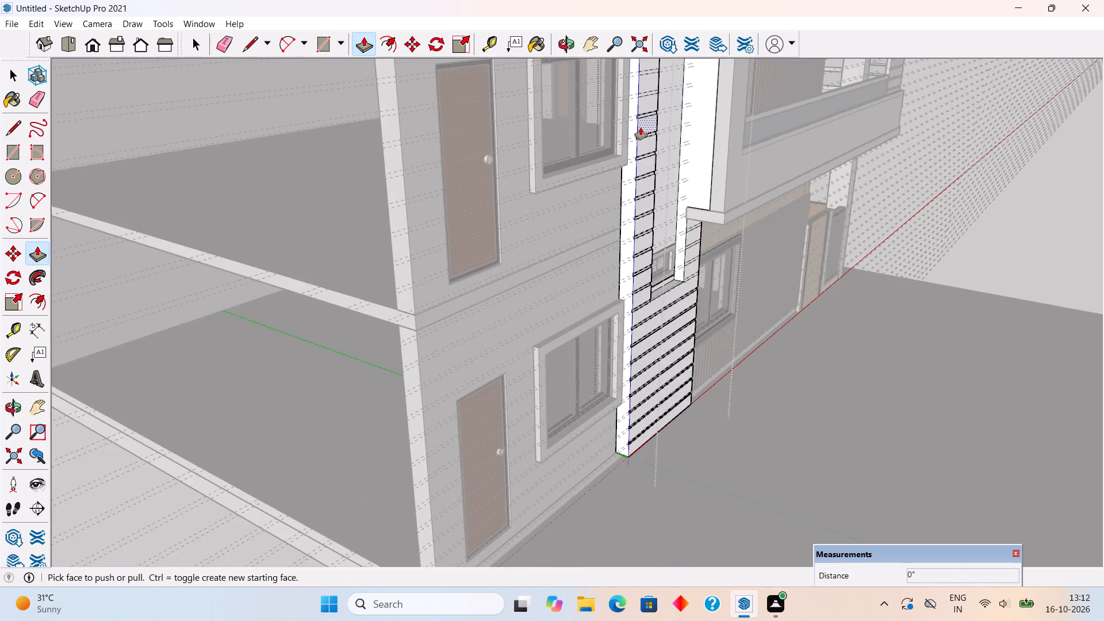
scroll(641, 128, "down", 19)
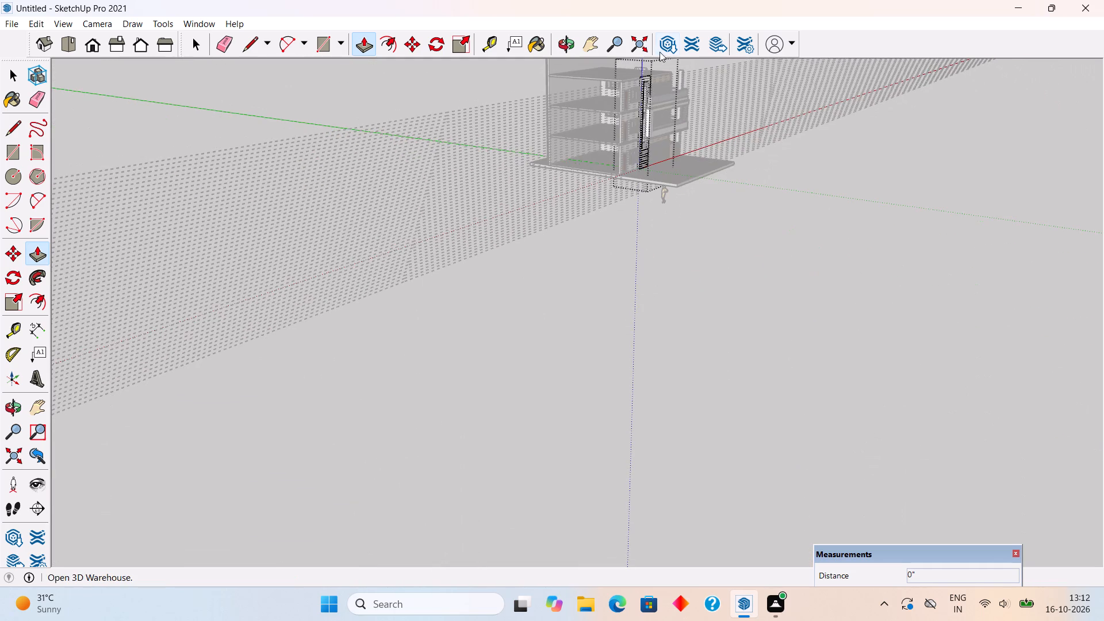
scroll(644, 80, "up", 20)
scroll(644, 80, "up", 3)
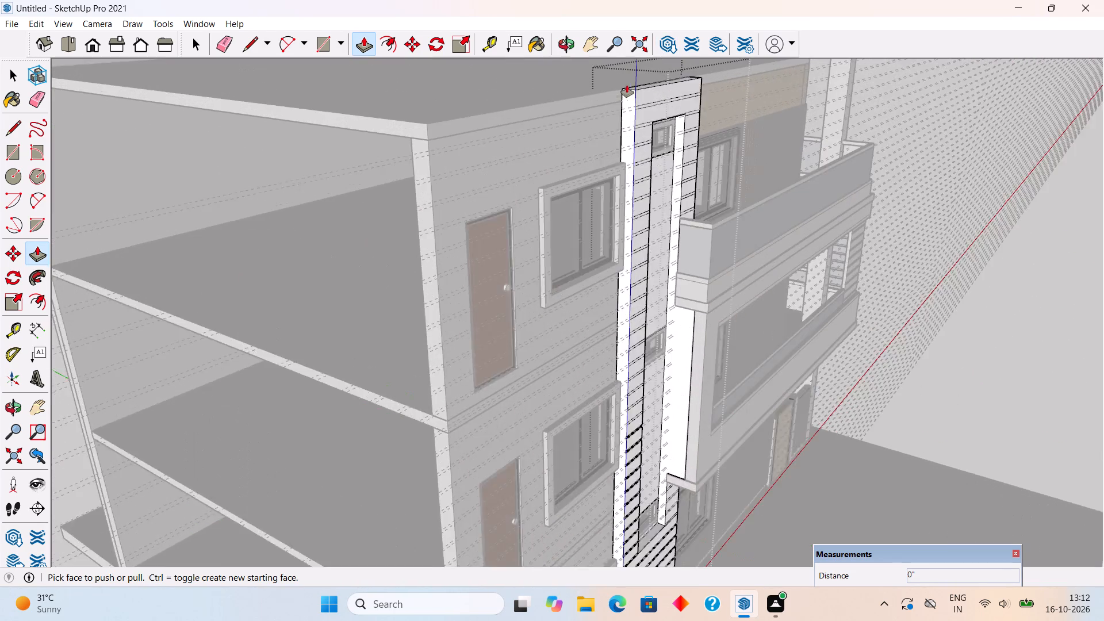
scroll(627, 85, "up", 5)
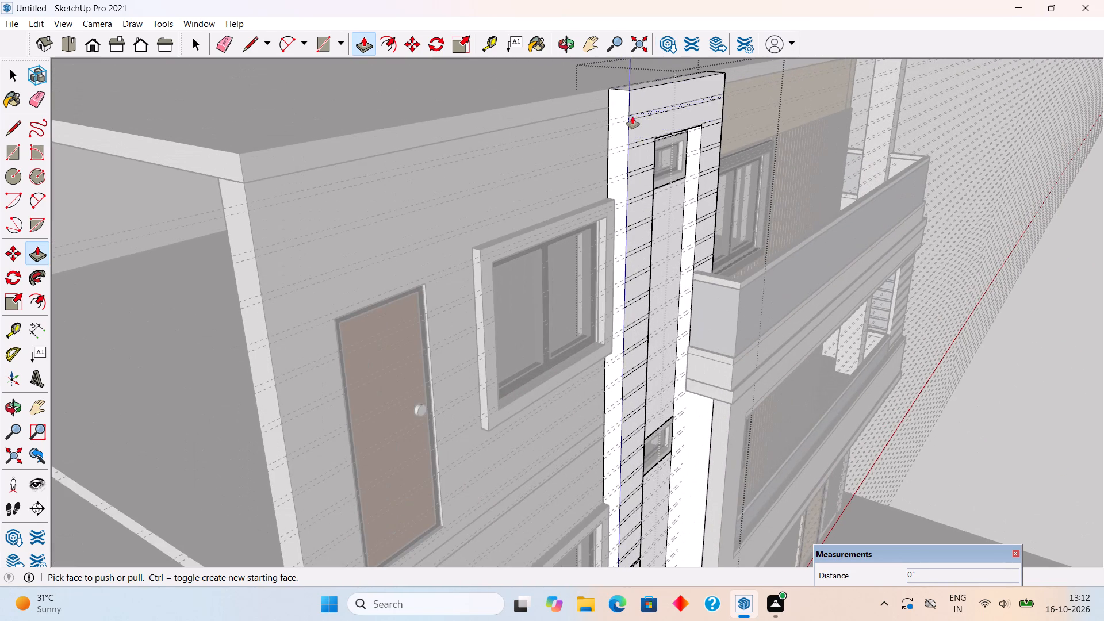
double_click(632, 116)
Push the nine uppermost strips left of the recess inward by 1/2", working down from the recess's top edge.
double_click(635, 145)
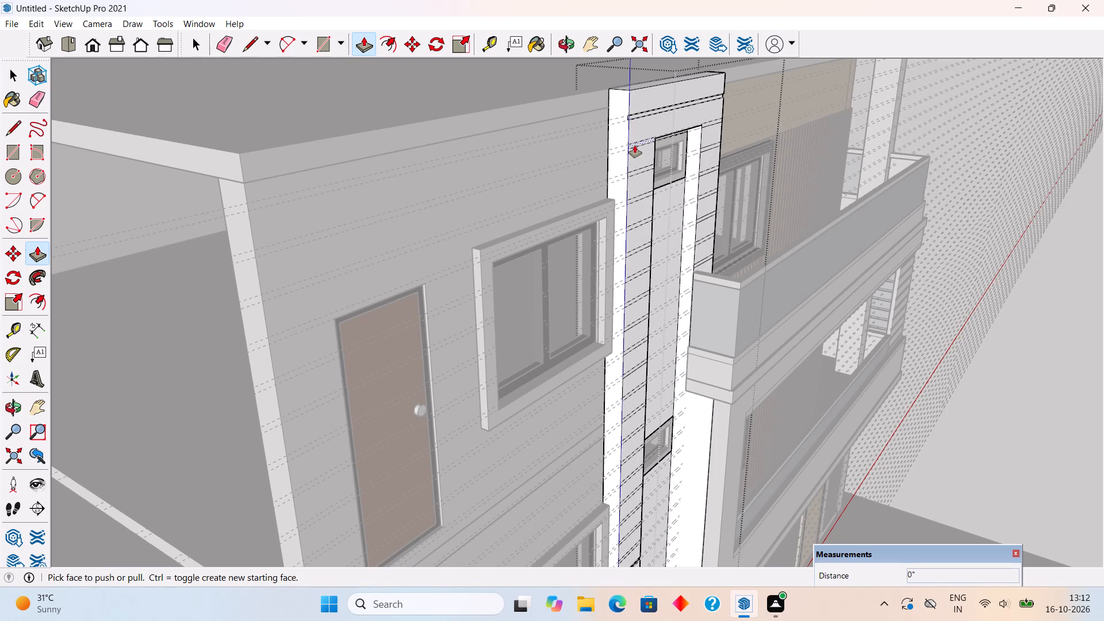
double_click(635, 171)
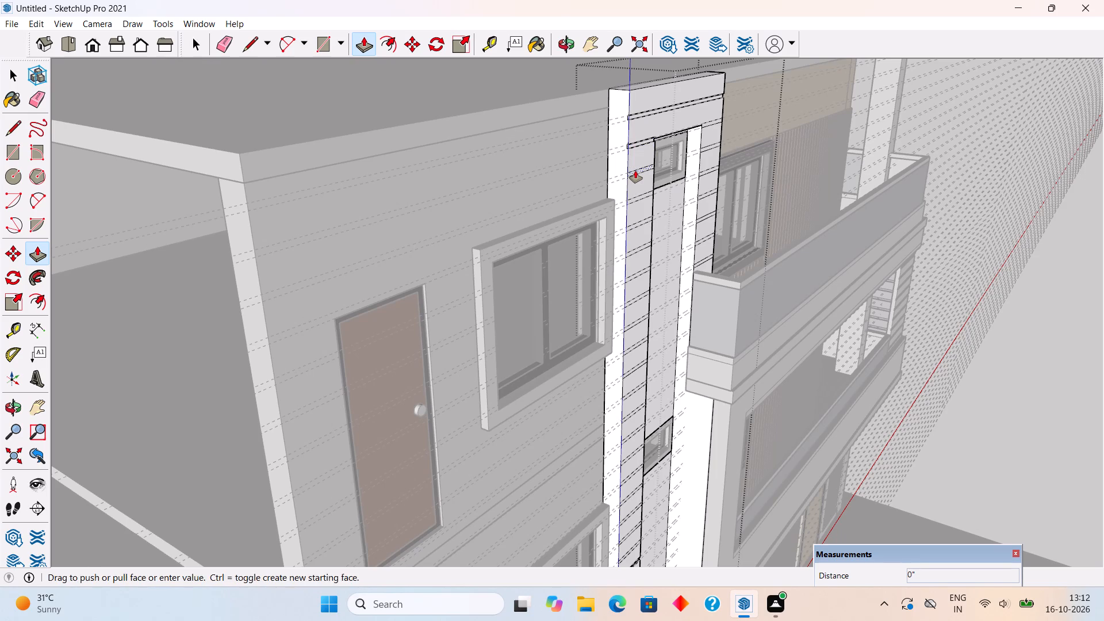
left_click(635, 201)
left_click(635, 201)
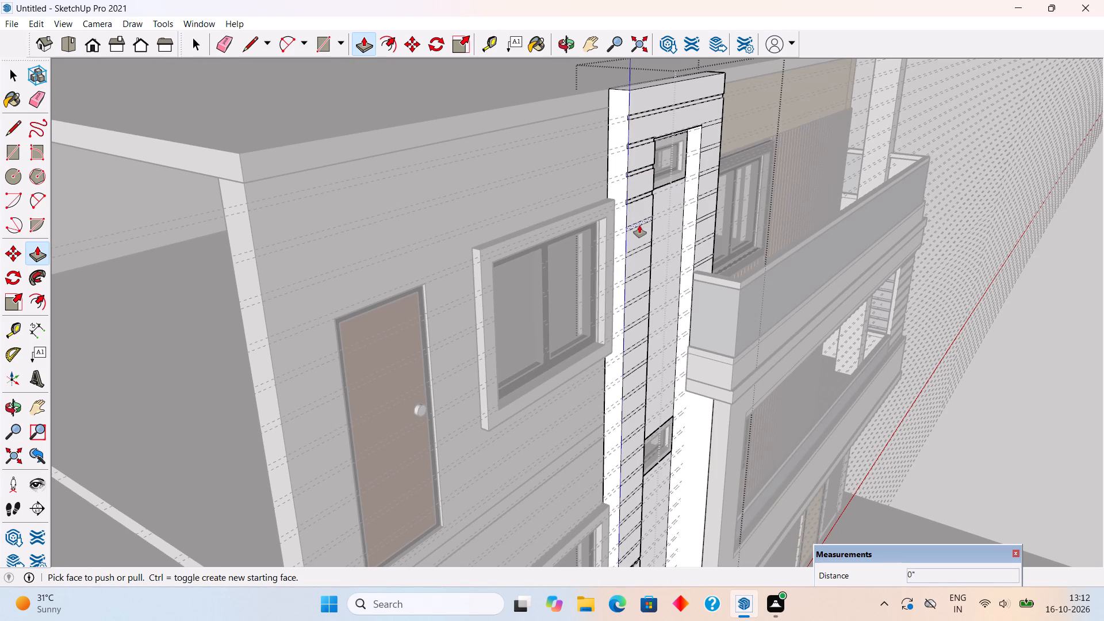
double_click(639, 225)
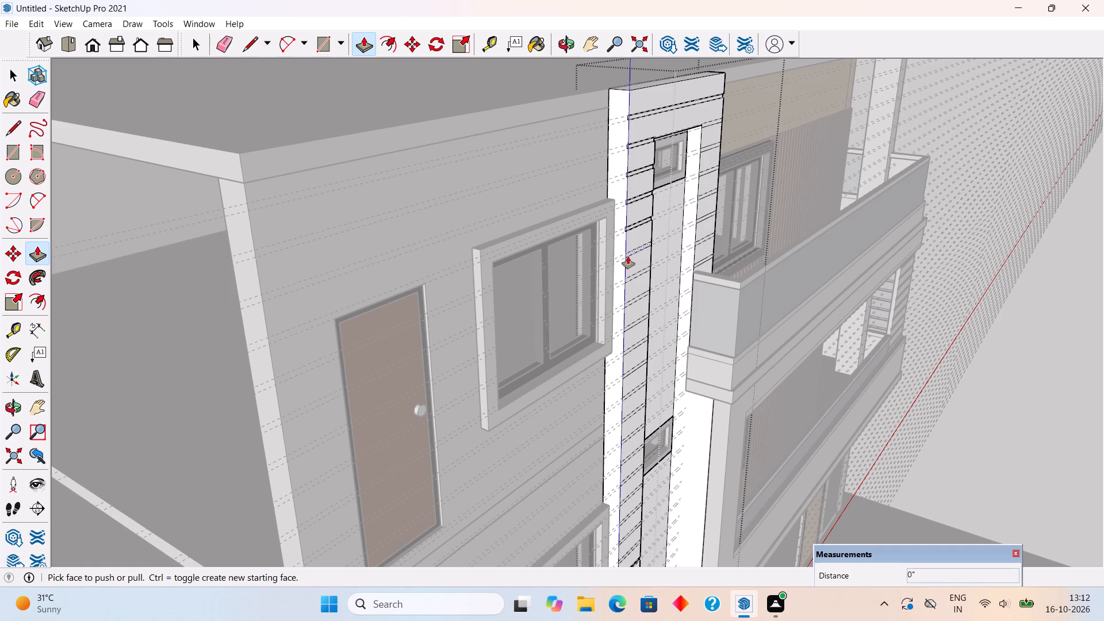
double_click(628, 256)
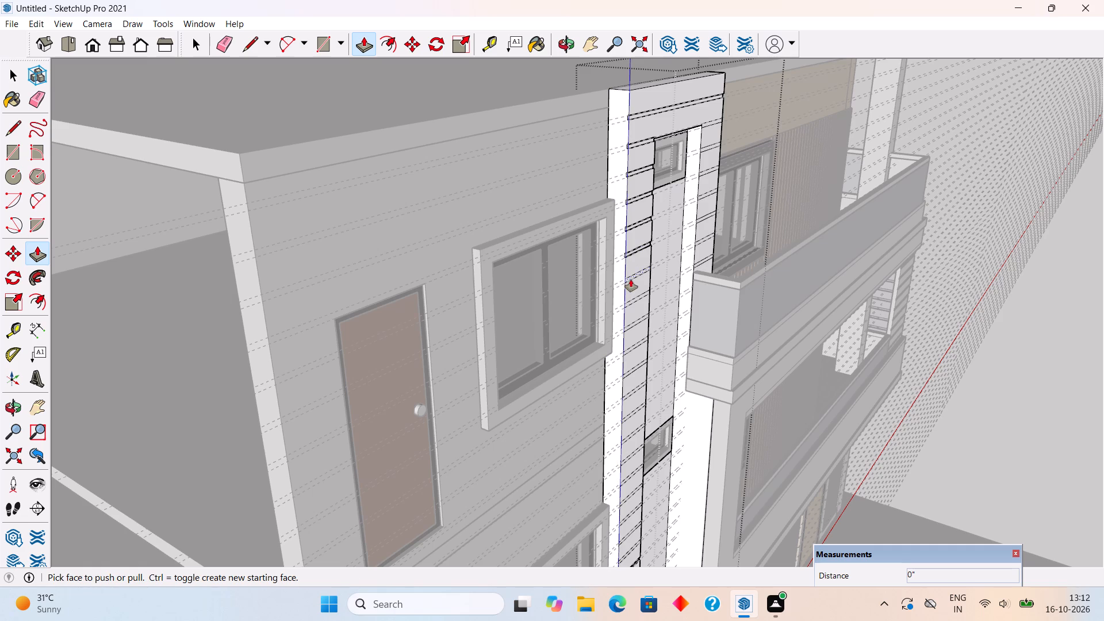
double_click(631, 279)
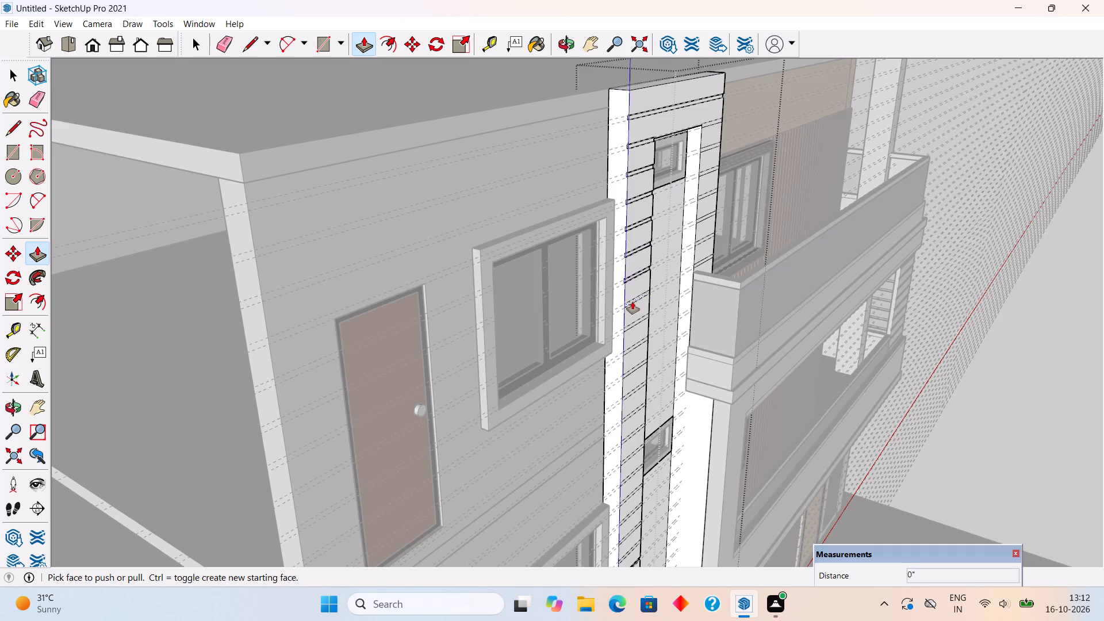
double_click(632, 302)
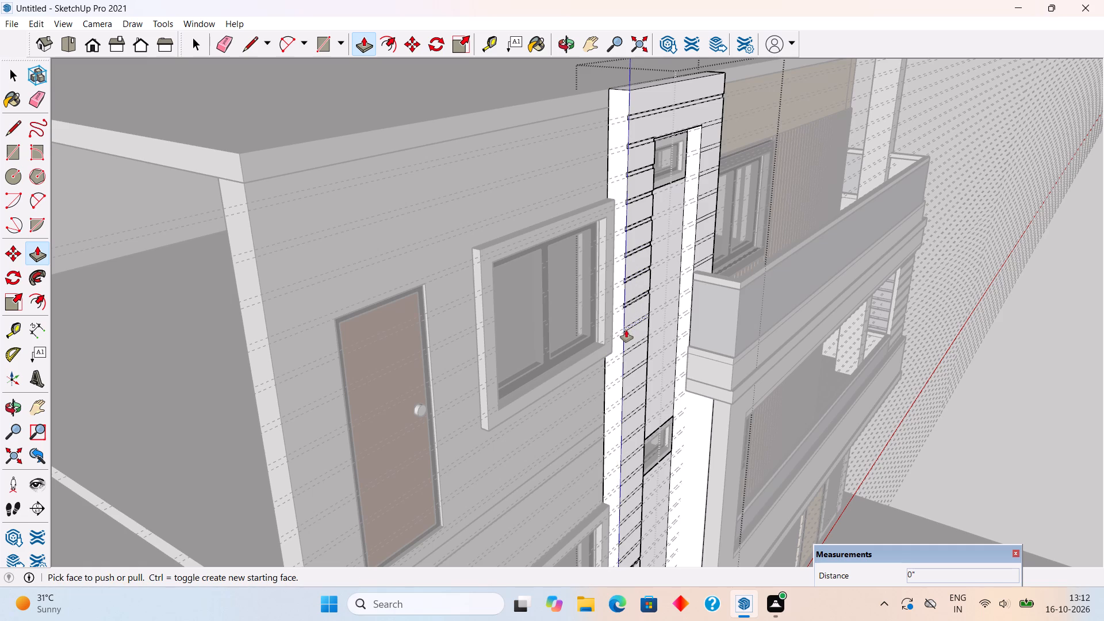
double_click(626, 330)
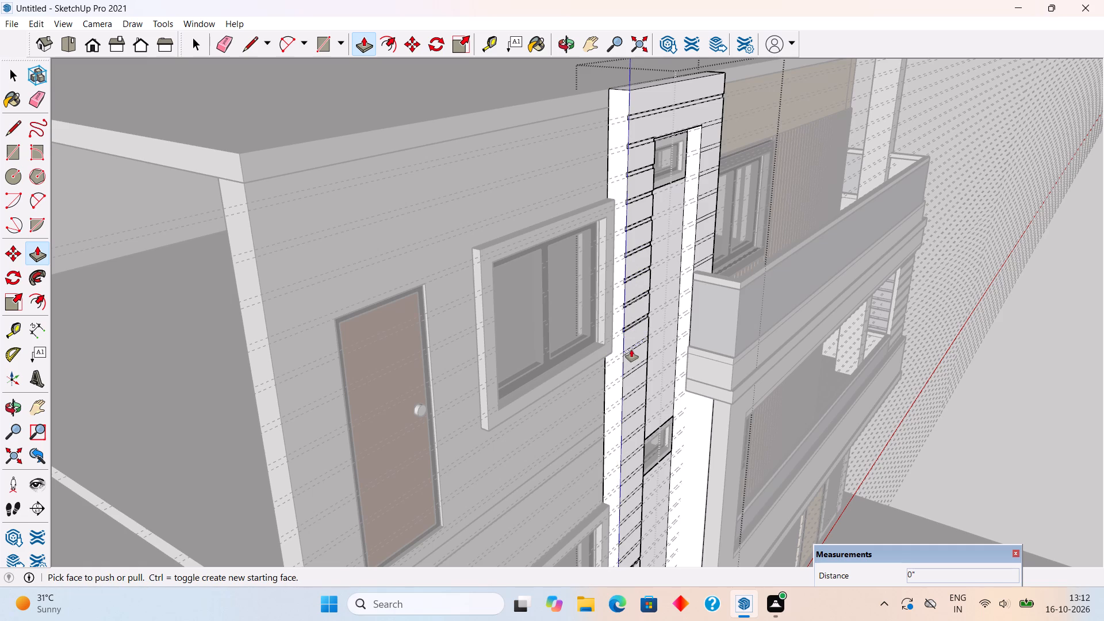
double_click(631, 350)
Push the next four strips left of the recess inward by 1/2", down to just above the middle small window.
scroll(615, 323, "down", 5)
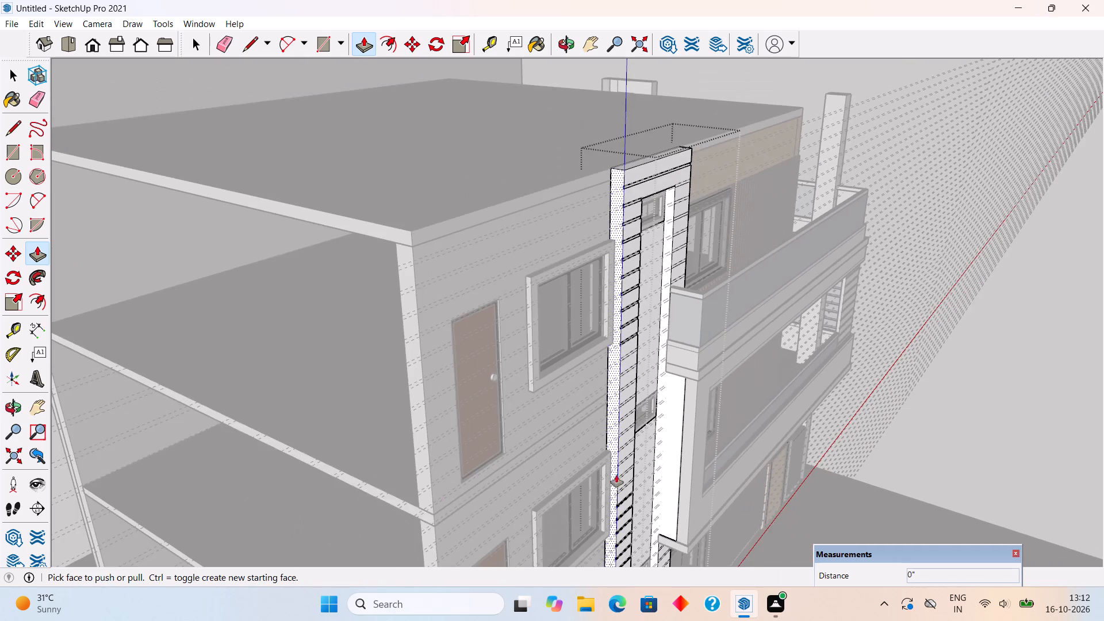
scroll(633, 516, "up", 6)
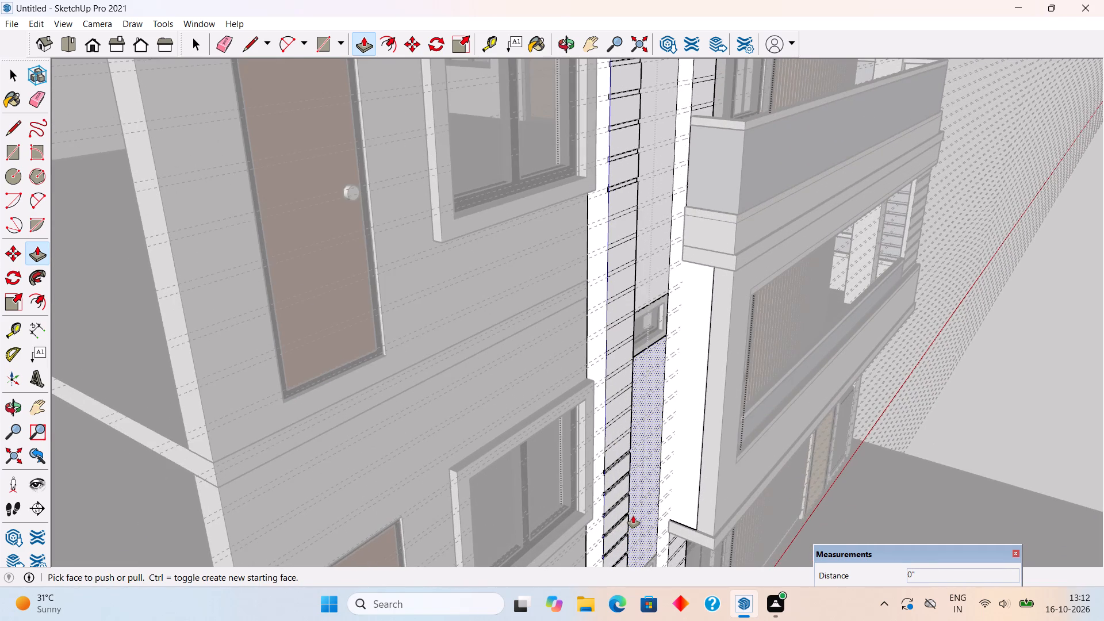
double_click(611, 176)
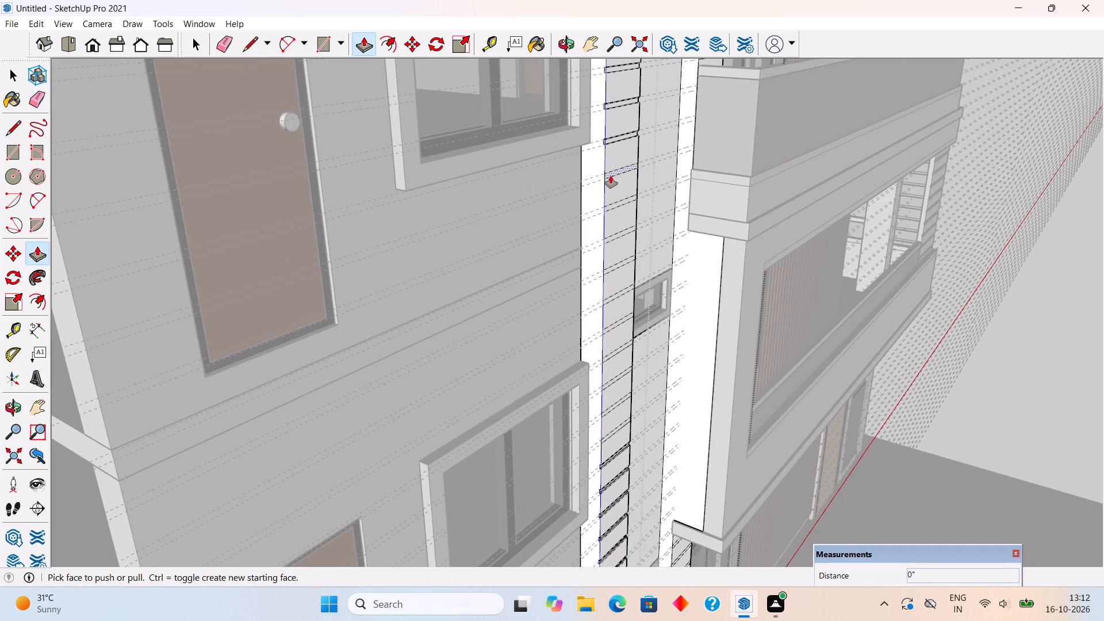
left_click(606, 210)
left_click(606, 210)
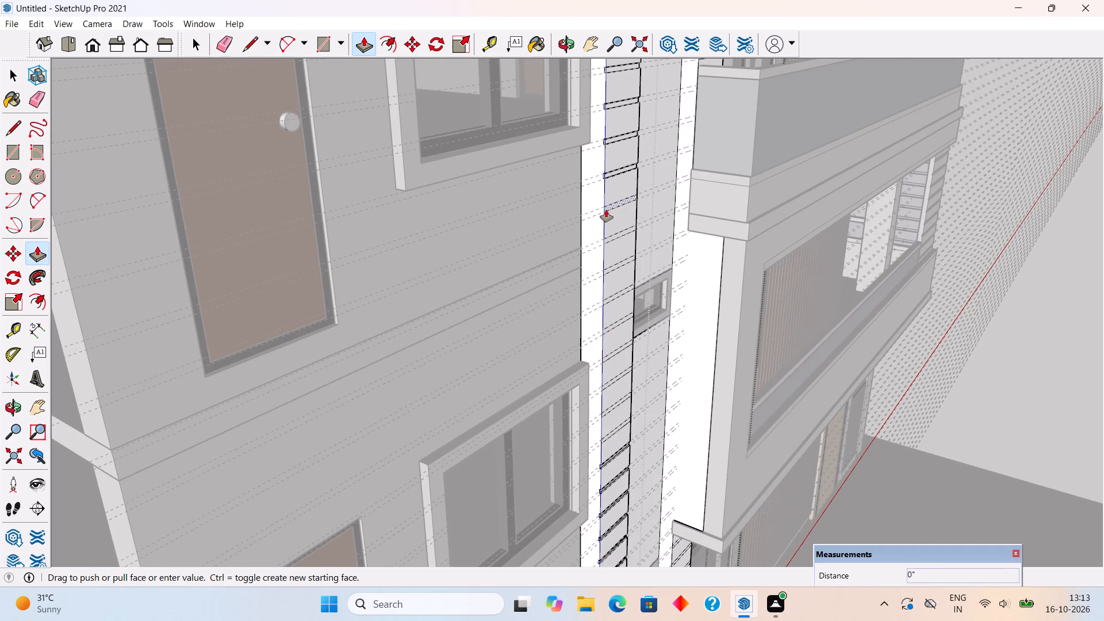
double_click(606, 210)
double_click(612, 240)
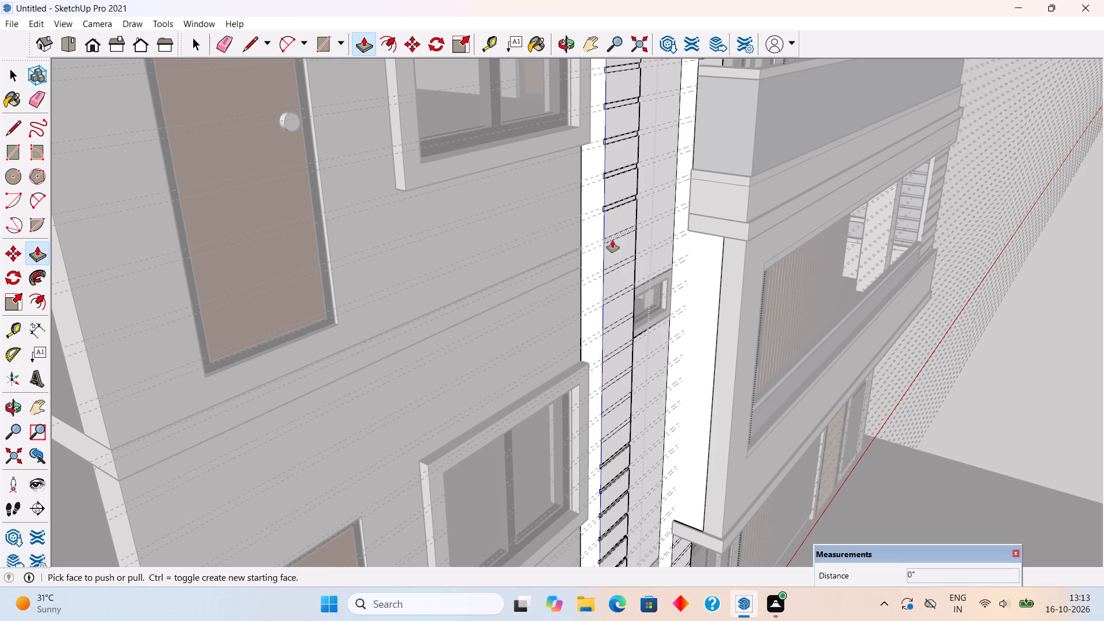
double_click(614, 269)
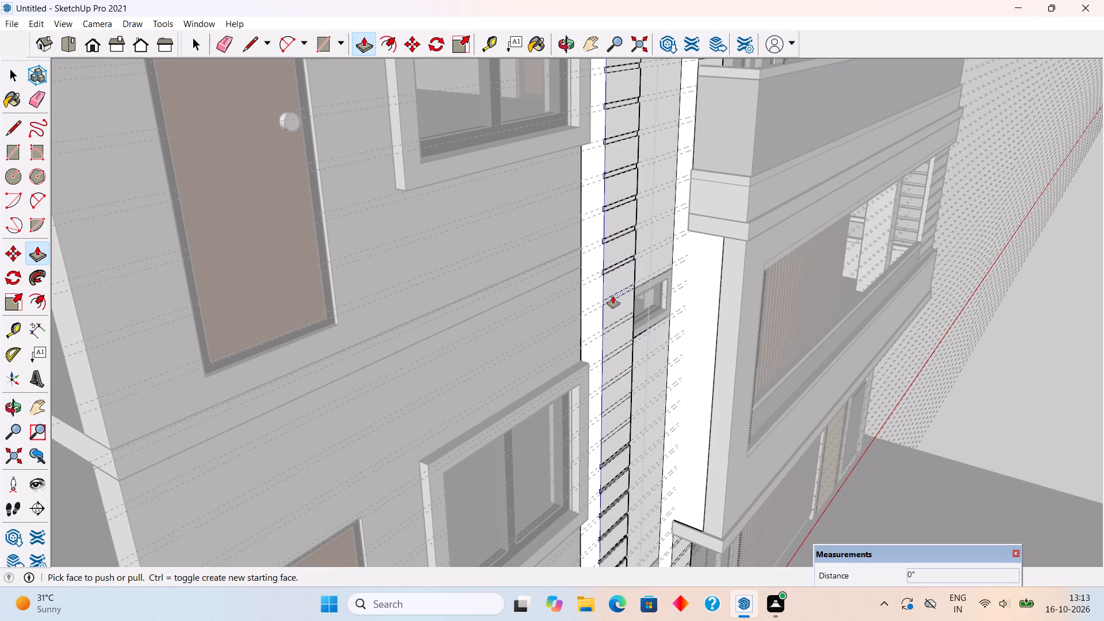
Push the six remaining strips left of the recess inward by 1/2", from the middle small window down to the finished lower grooves.
double_click(613, 296)
double_click(613, 328)
double_click(615, 354)
double_click(616, 380)
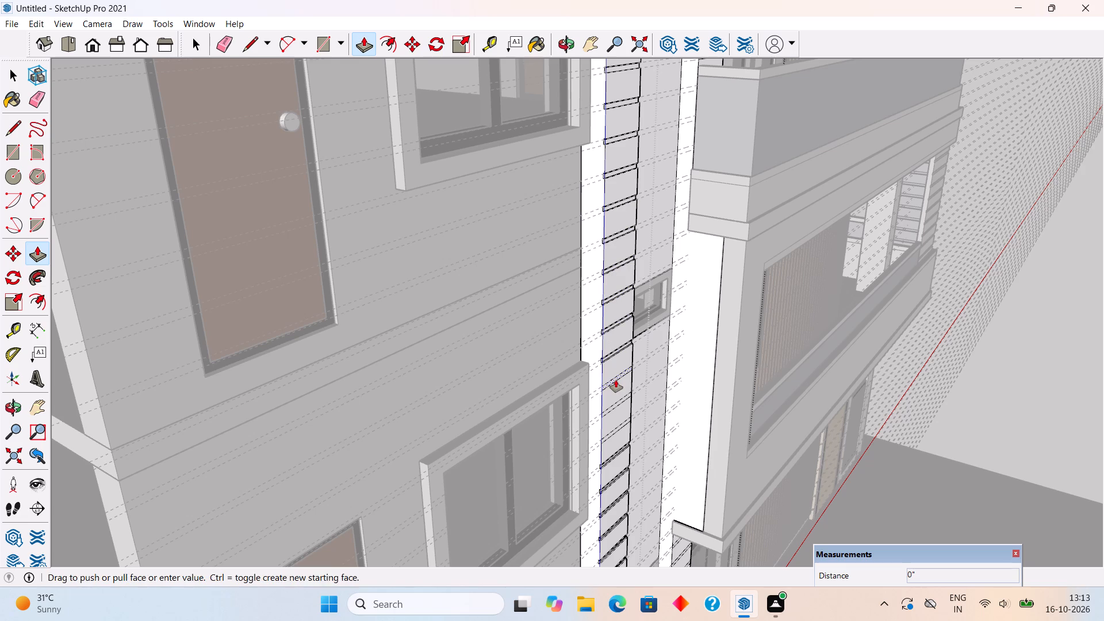
double_click(607, 411)
double_click(612, 434)
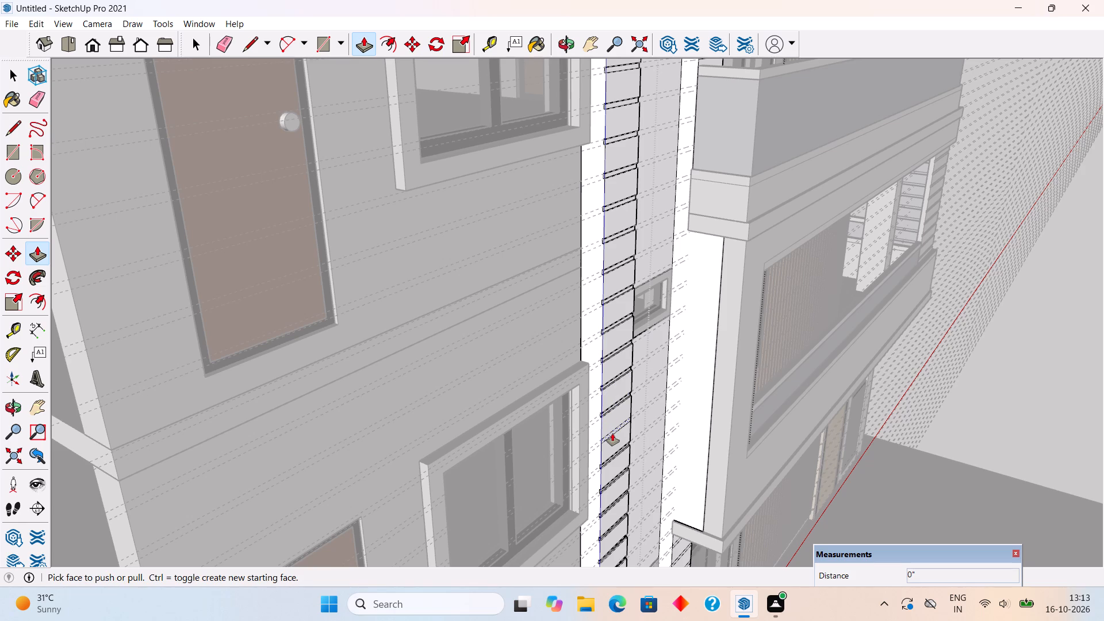
Push the seven strips right of the recess above the upper balcony inward by 1/2", working down from the recess's top edge.
scroll(540, 415, "down", 8)
scroll(672, 114, "up", 4)
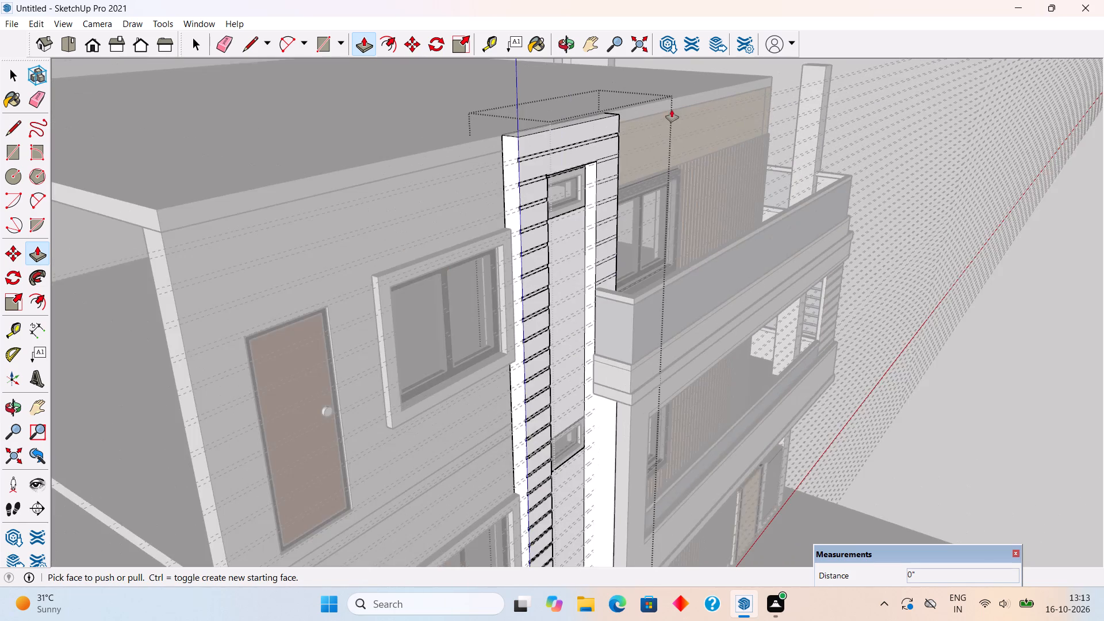
scroll(623, 164, "up", 4)
double_click(580, 166)
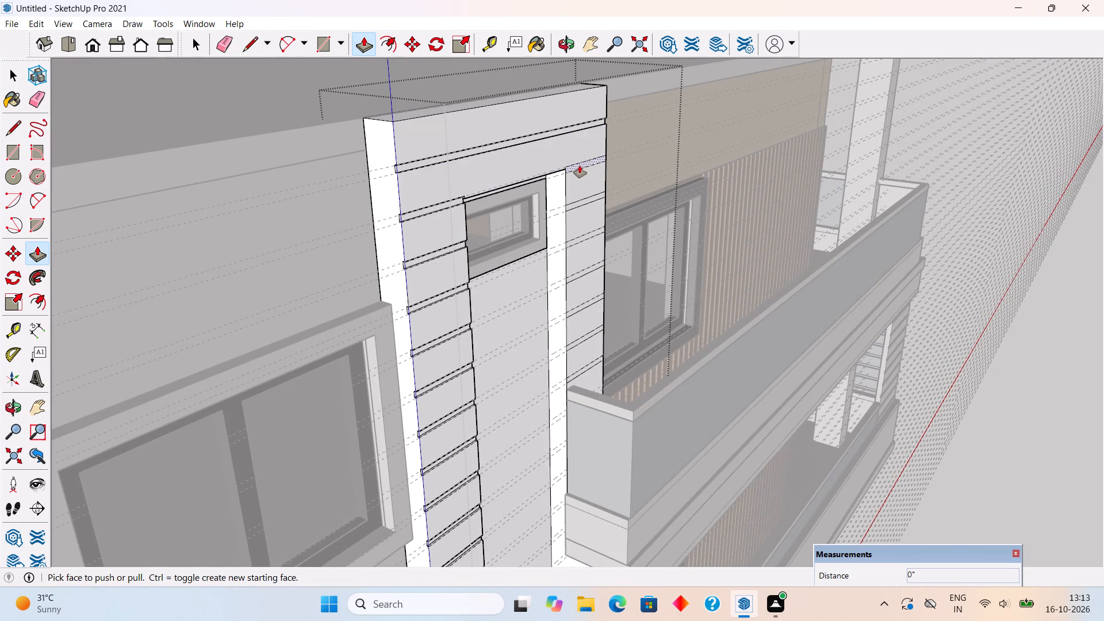
double_click(577, 204)
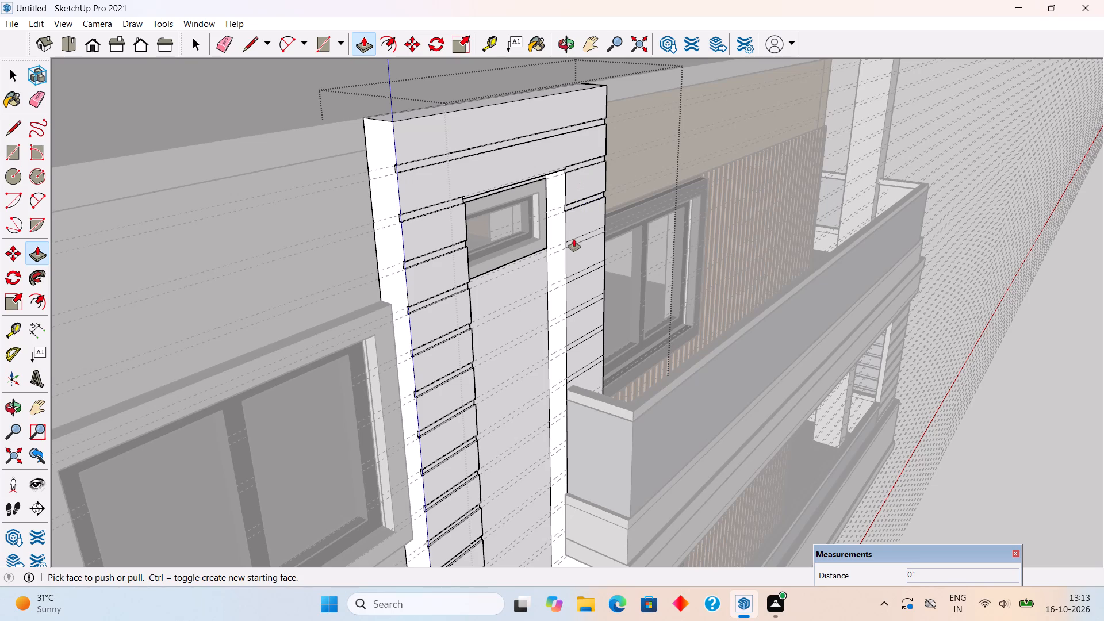
double_click(574, 243)
double_click(576, 278)
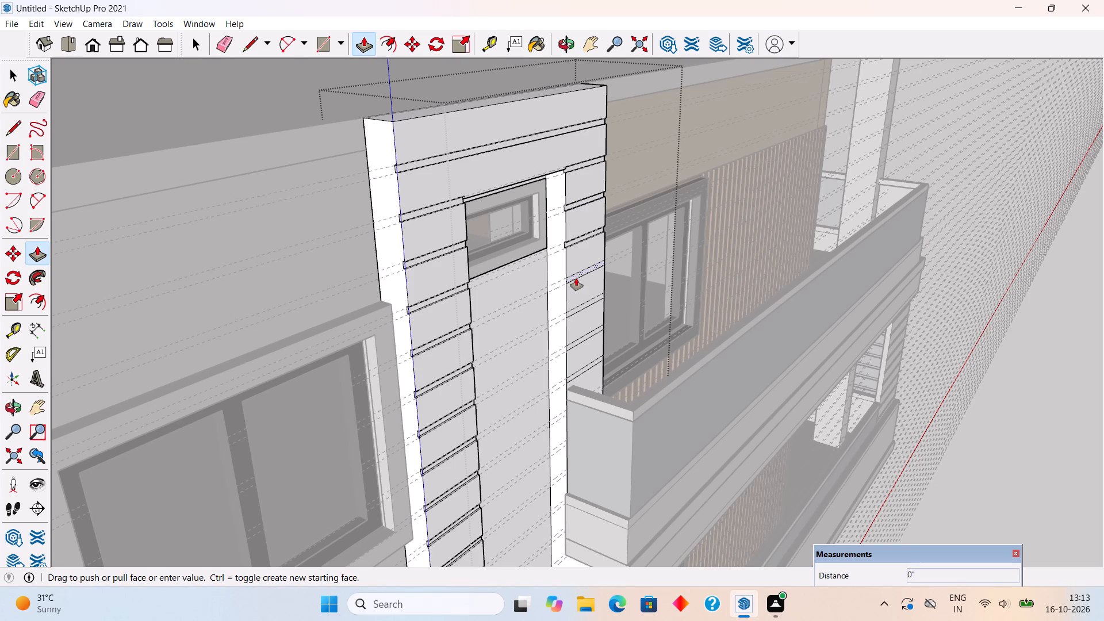
double_click(578, 312)
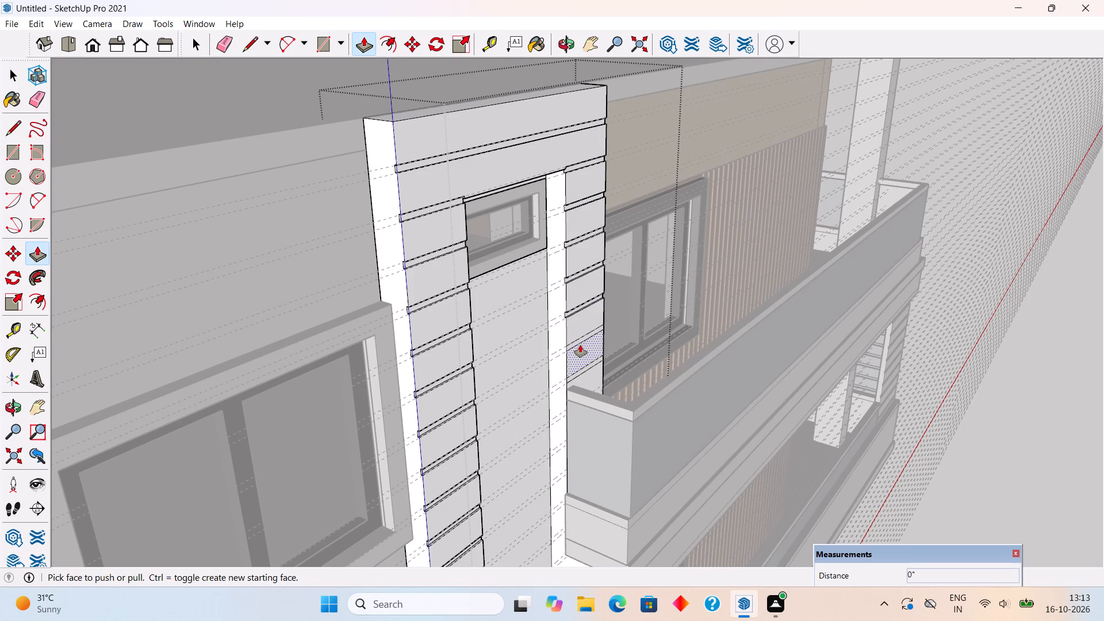
double_click(578, 340)
double_click(583, 372)
Push the four remaining strips right of the recess, between the balcony's underside and the finished lower grooves, inward by 1/2".
scroll(582, 223, "down", 6)
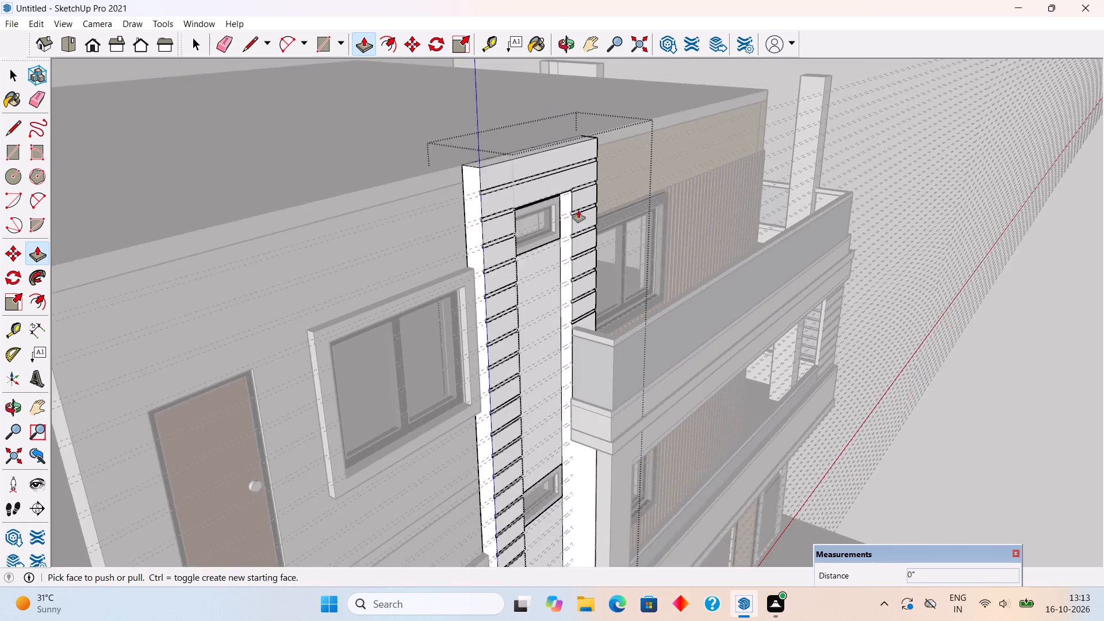
scroll(578, 210, "down", 11)
scroll(584, 420, "up", 5)
scroll(622, 373, "up", 12)
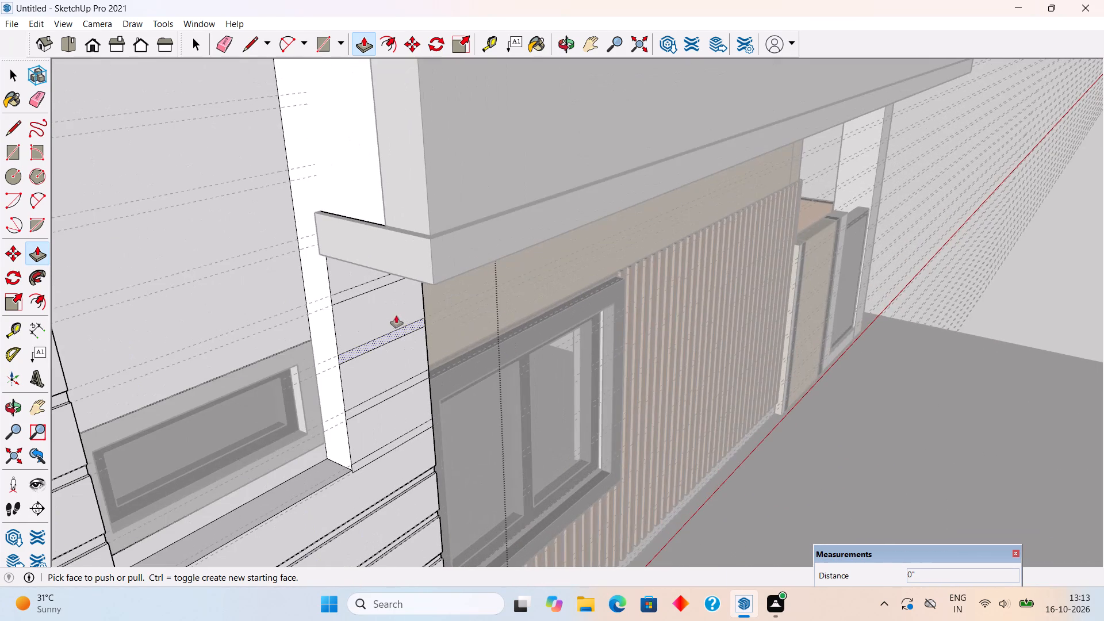
double_click(355, 290)
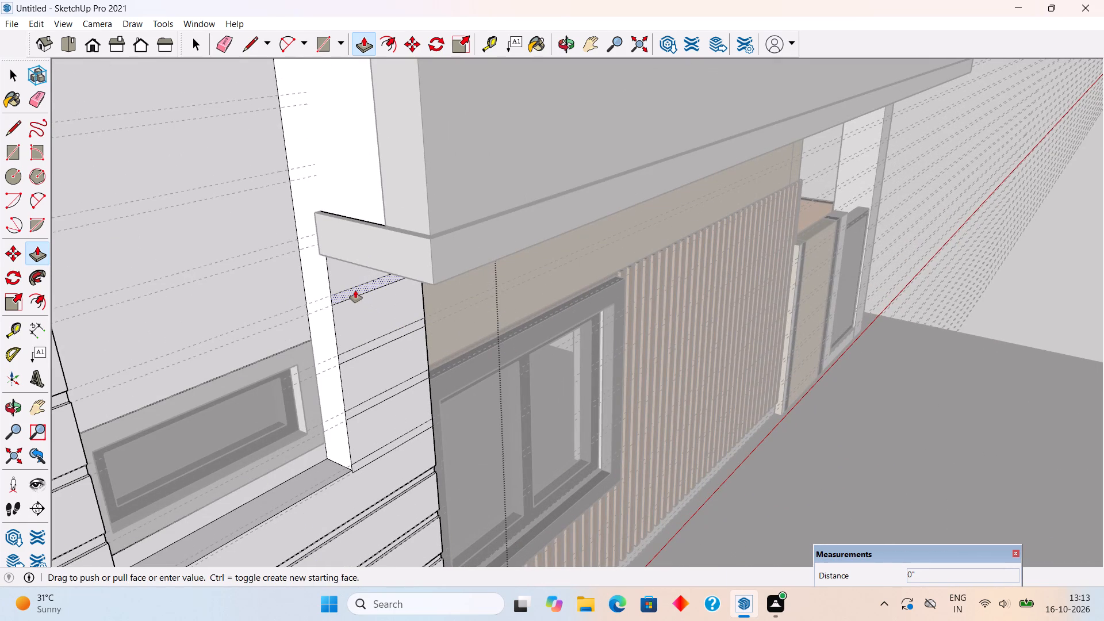
double_click(359, 350)
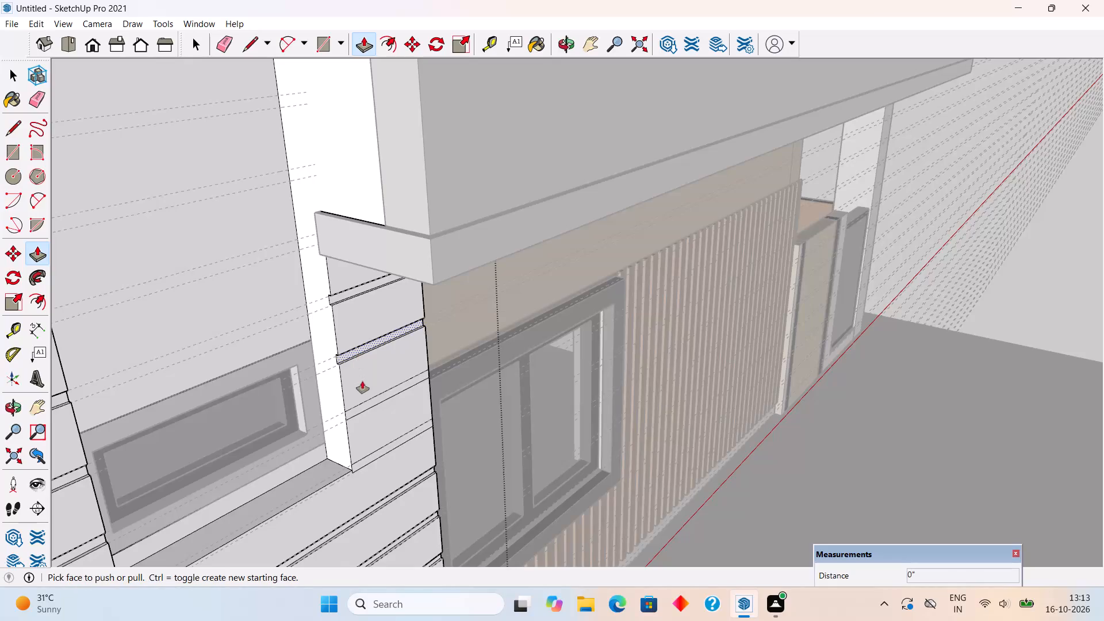
double_click(365, 404)
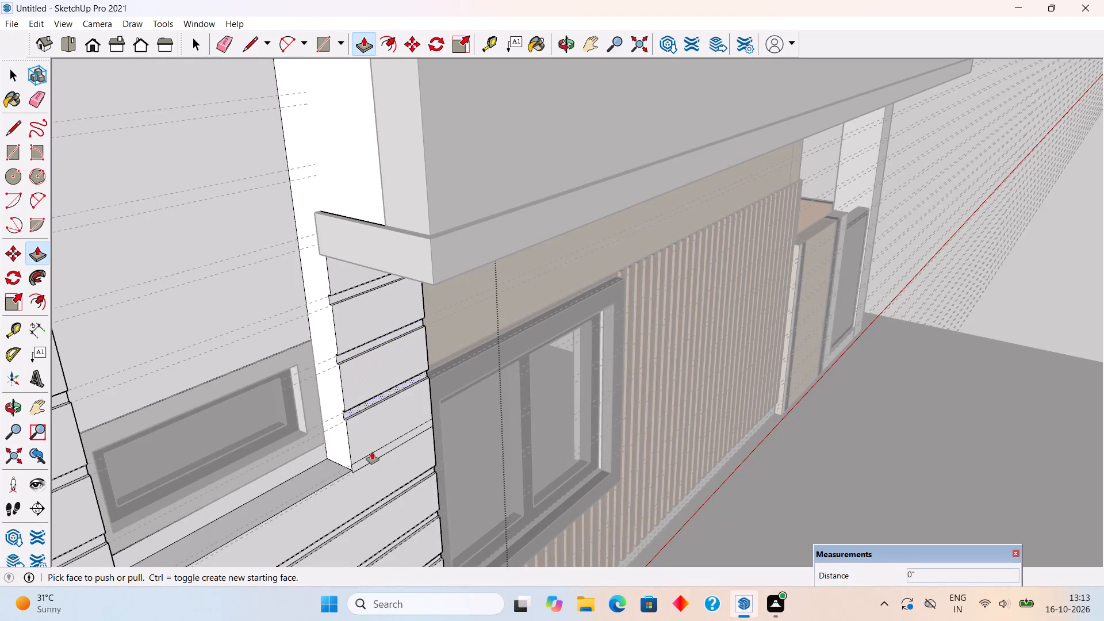
double_click(374, 457)
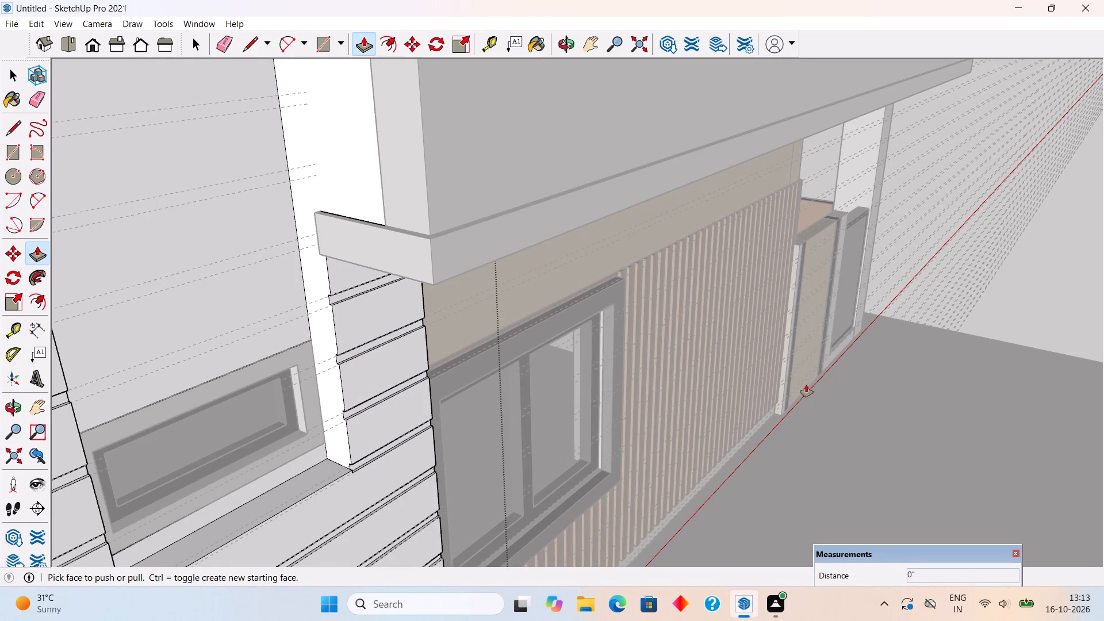
Close the wall panel group and delete all guides from the model.
key("space")
scroll(807, 384, "down", 16)
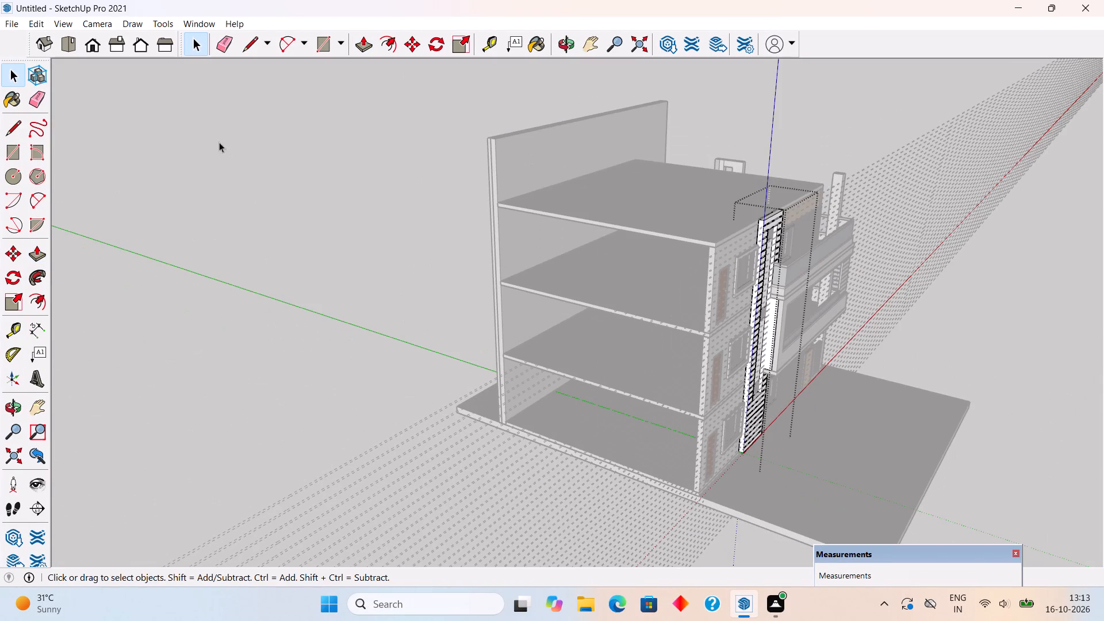
left_click(33, 26)
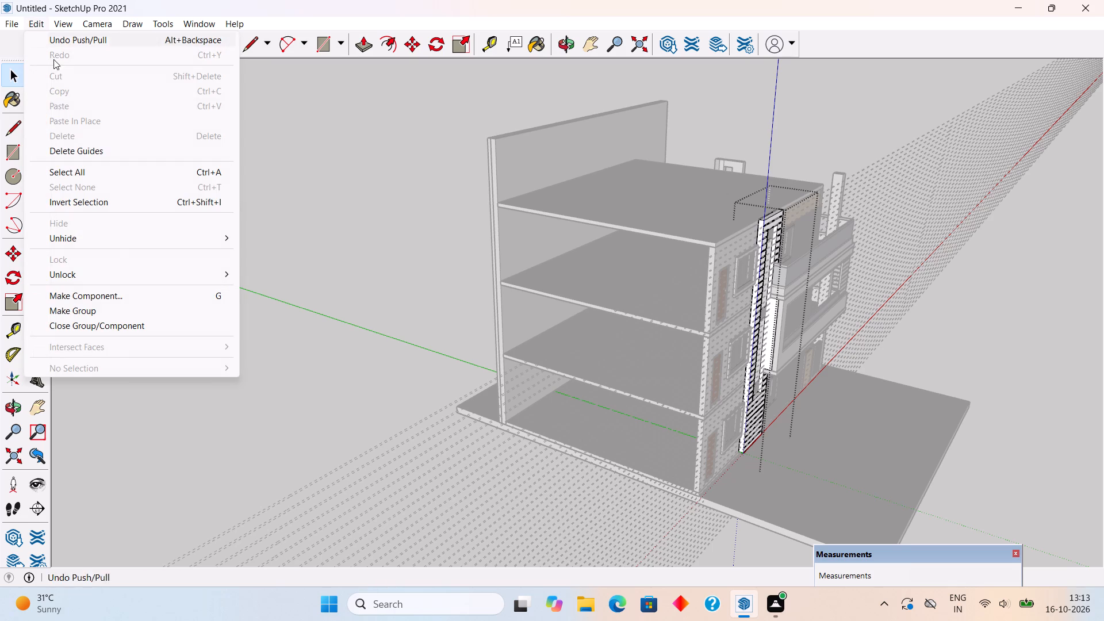
left_click(83, 152)
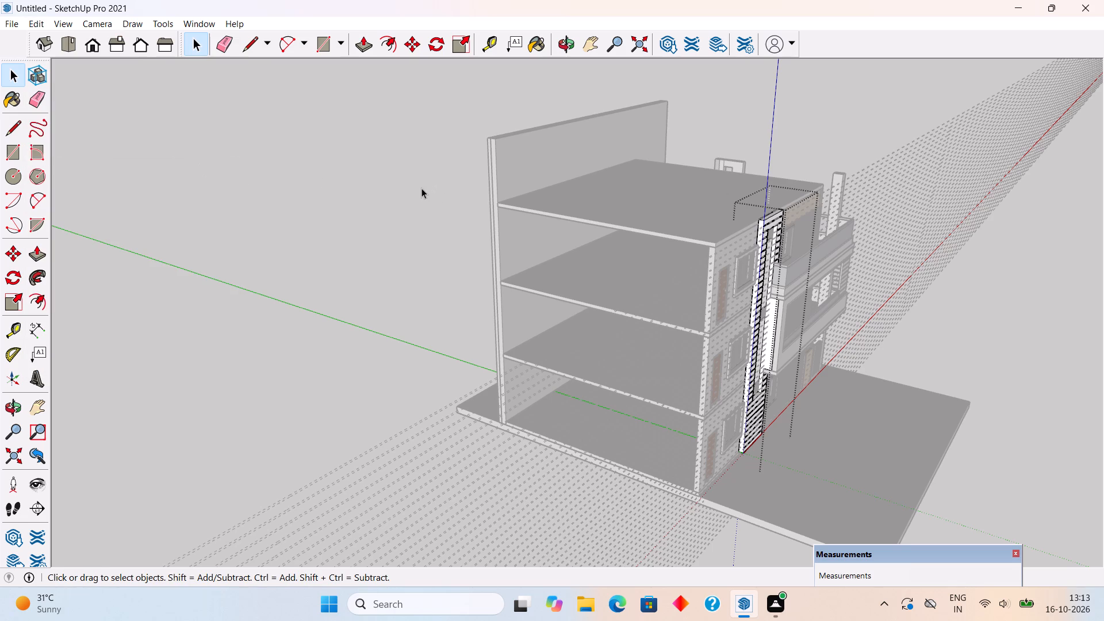
left_click(406, 183)
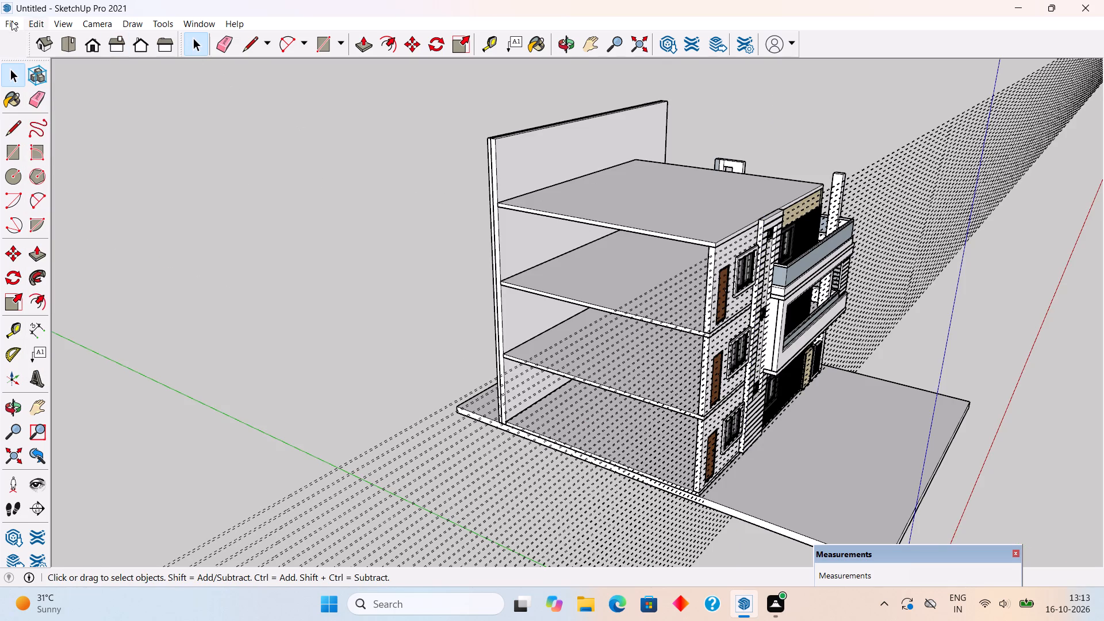
left_click(31, 22)
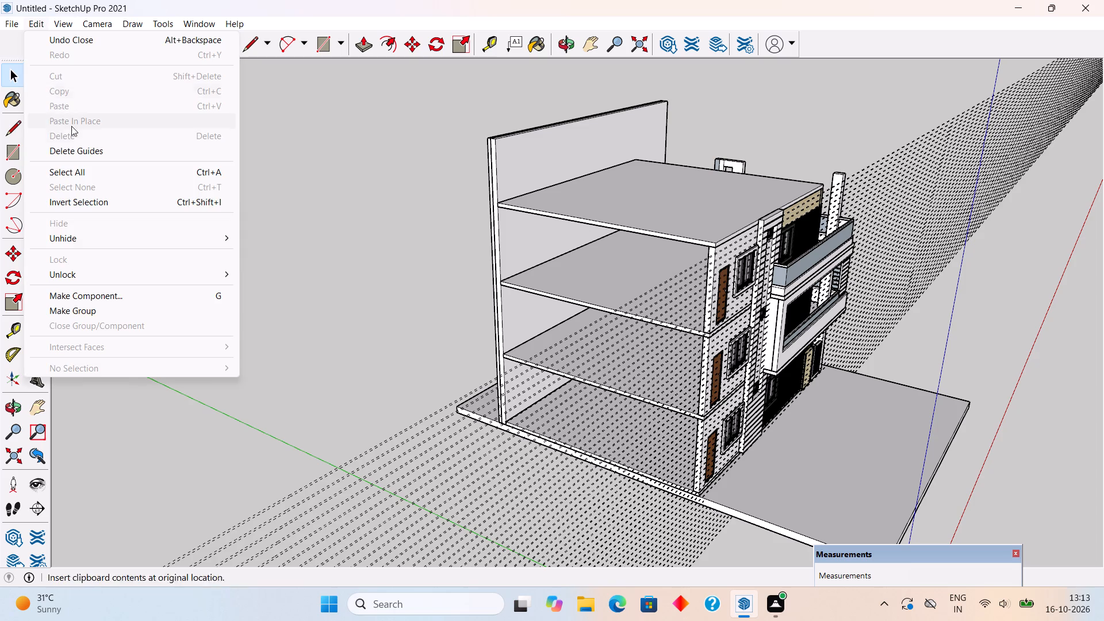
left_click(79, 152)
Examine the grooved panel and the whole front elevation from several angles.
middle_click_drag(776, 279, 547, 226)
scroll(547, 226, "down", 4)
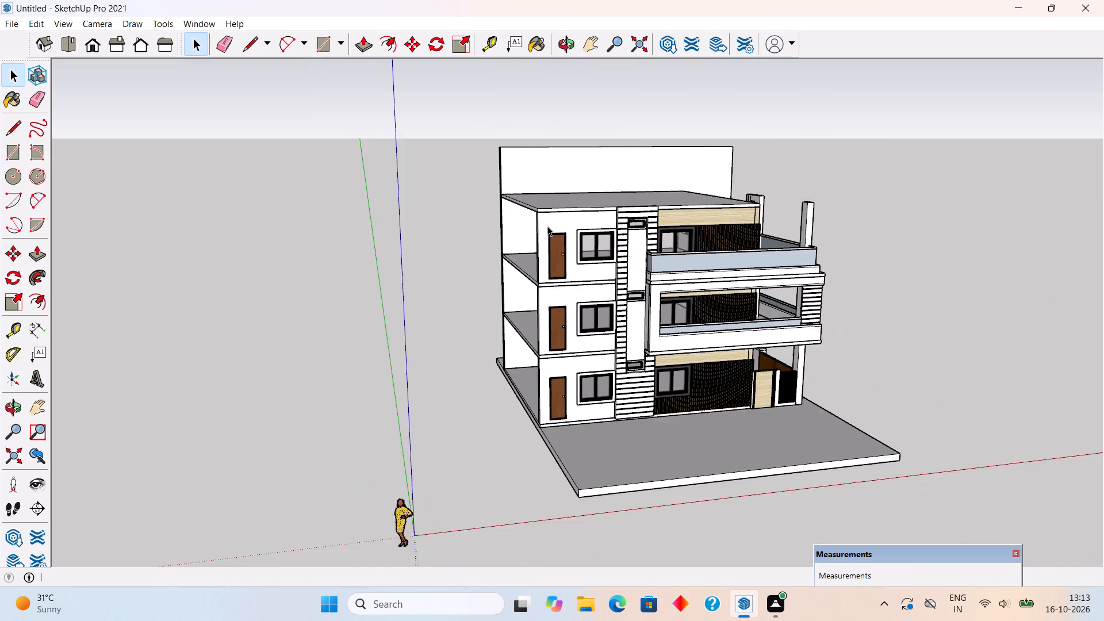
scroll(678, 262, "up", 9)
middle_click_drag(626, 243, 524, 208)
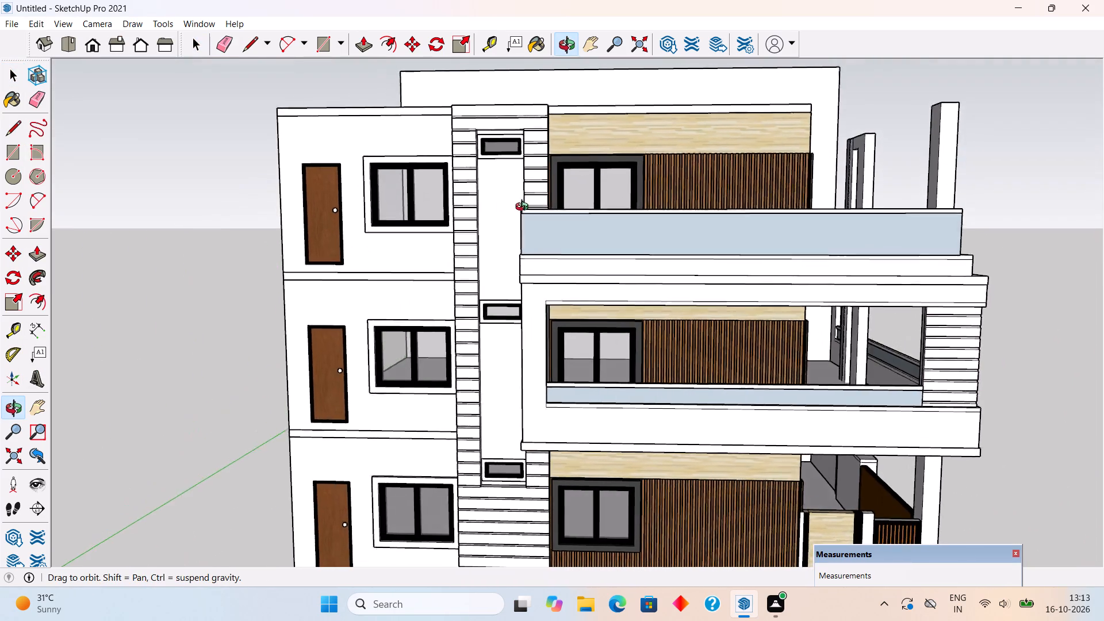
middle_click_drag(524, 208, 351, 213)
scroll(424, 258, "up", 3)
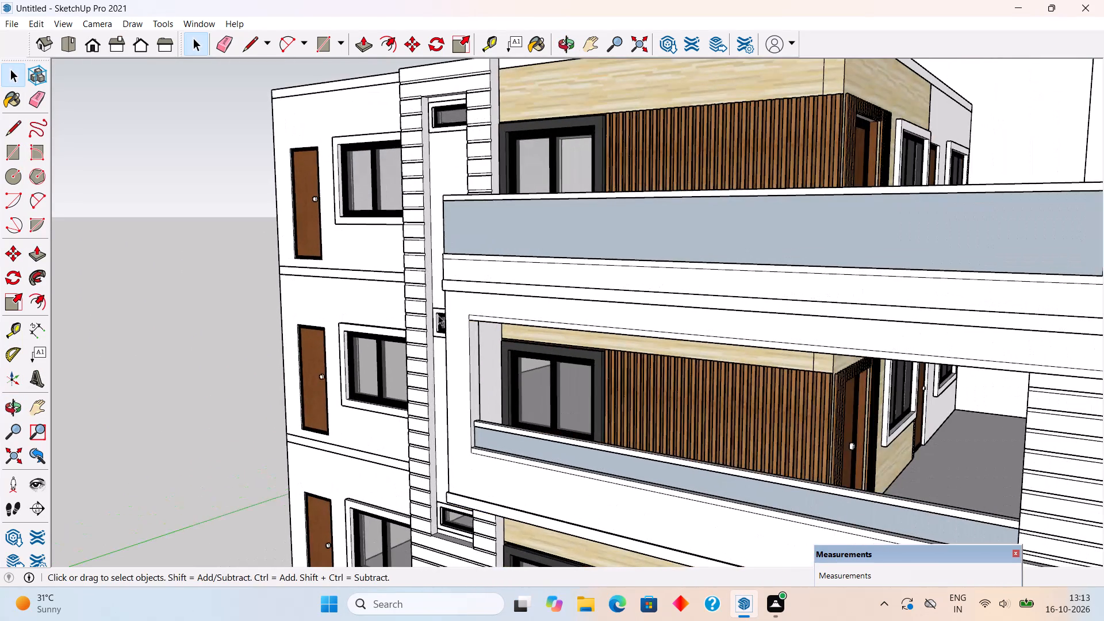
scroll(438, 352, "up", 3)
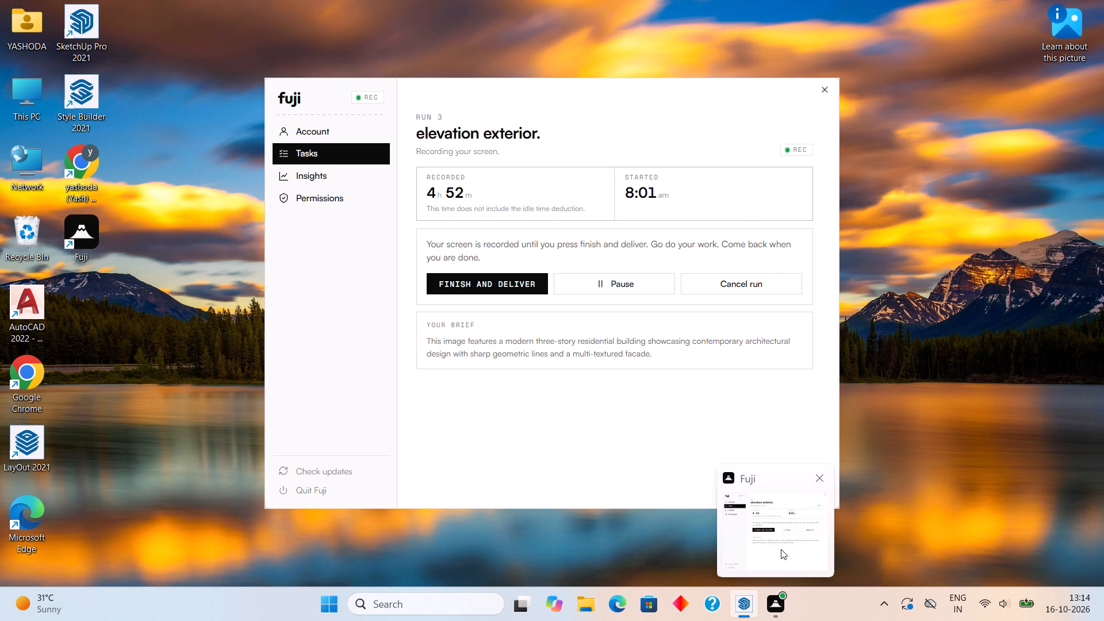
Open the panel group and draw a 5 1/2" by 1" rectangle on the recess's left side face, at the groove just above the sill.
scroll(522, 308, "down", 2)
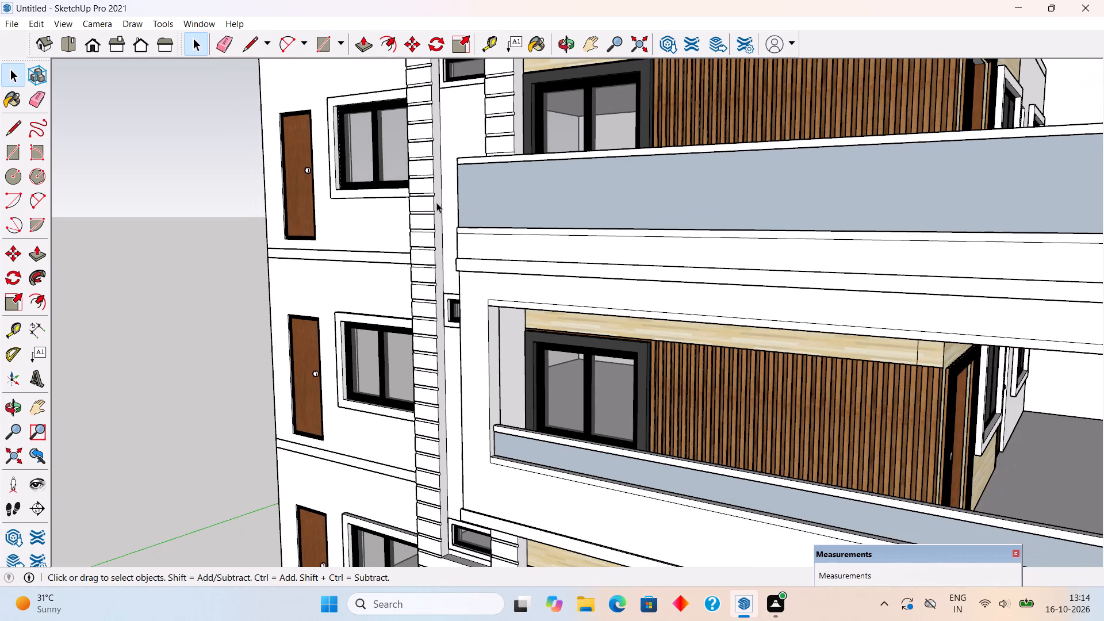
scroll(436, 201, "down", 3)
scroll(430, 472, "up", 3)
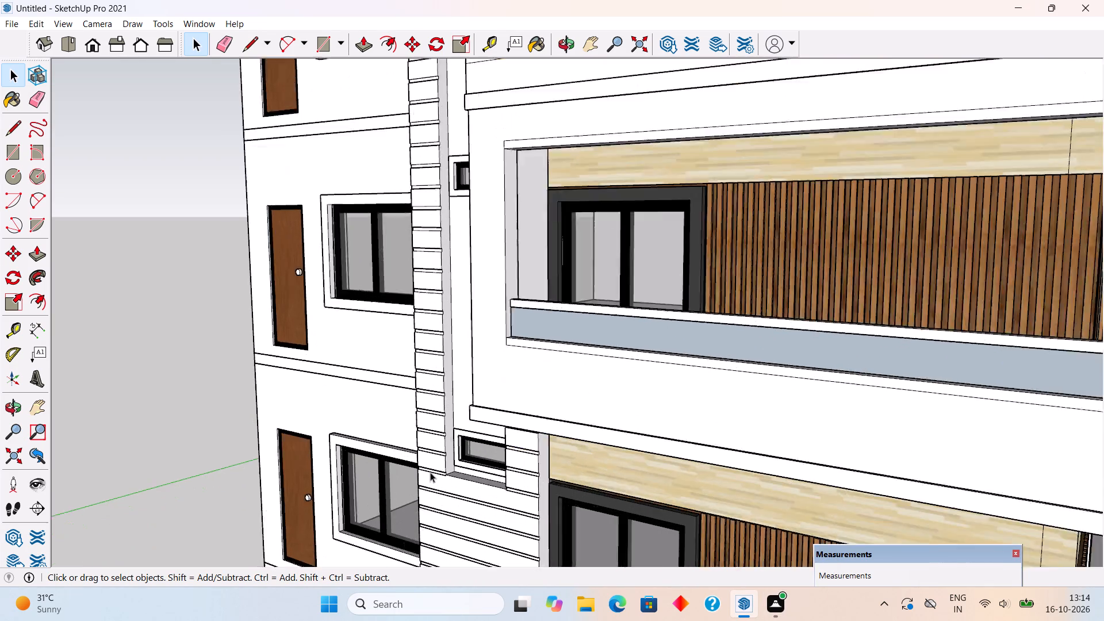
scroll(430, 472, "up", 20)
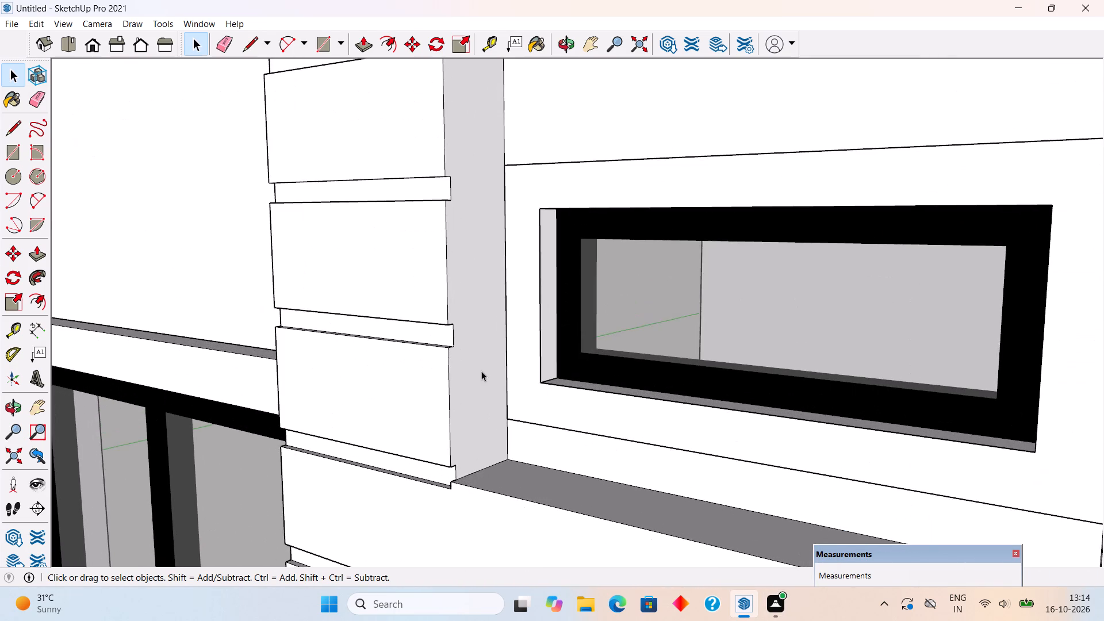
middle_click_drag(481, 371, 427, 377)
triple_click(470, 355)
scroll(473, 353, "up", 2)
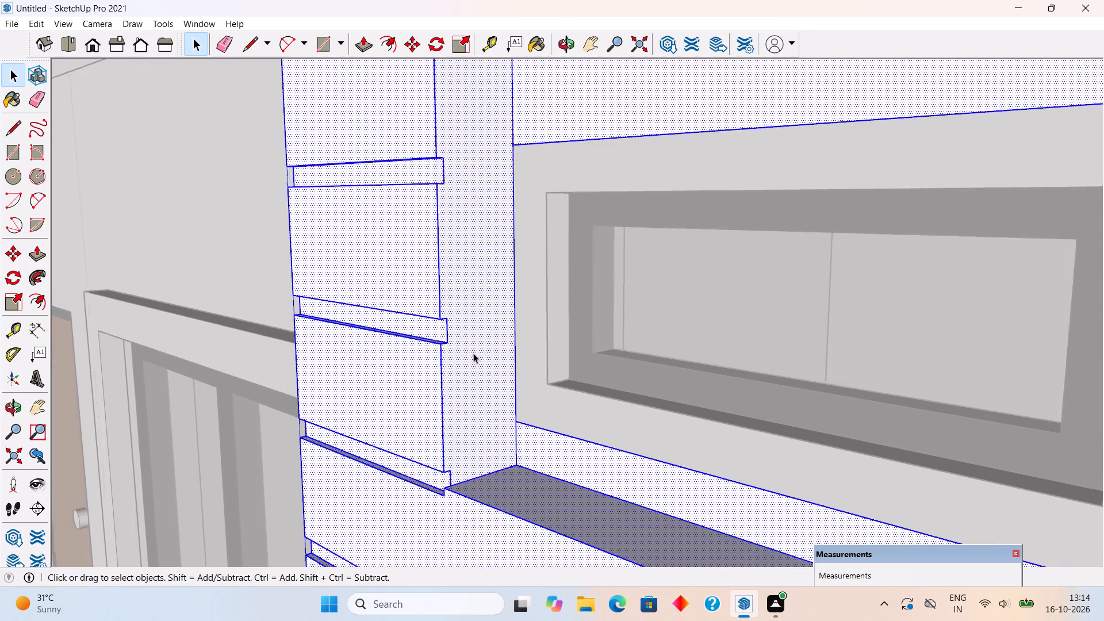
scroll(473, 353, "up", 3)
key("r")
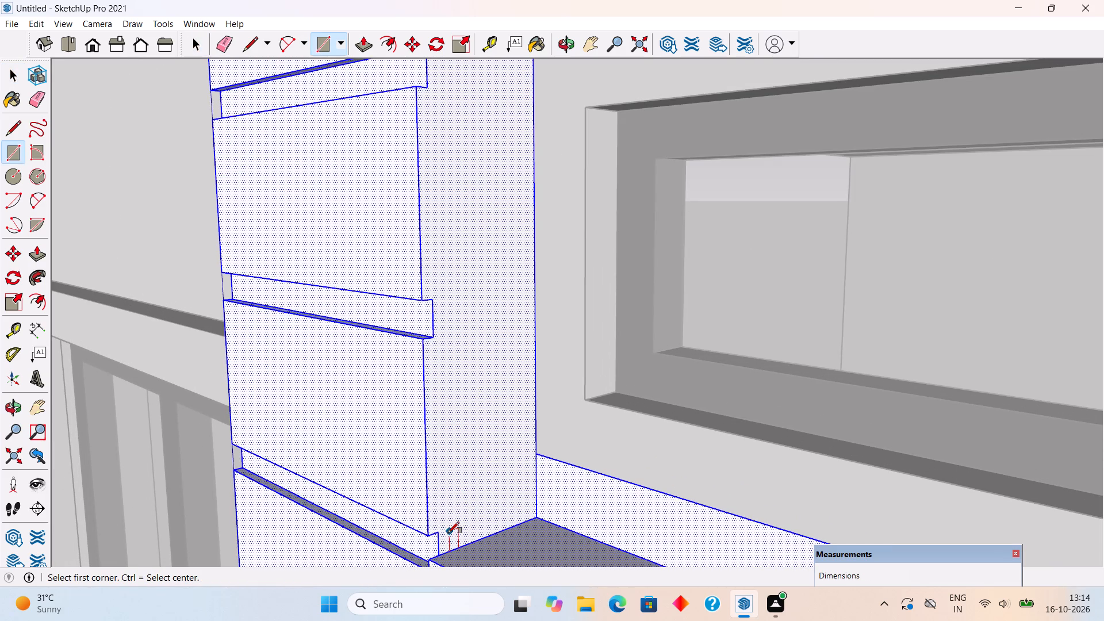
left_click(439, 532)
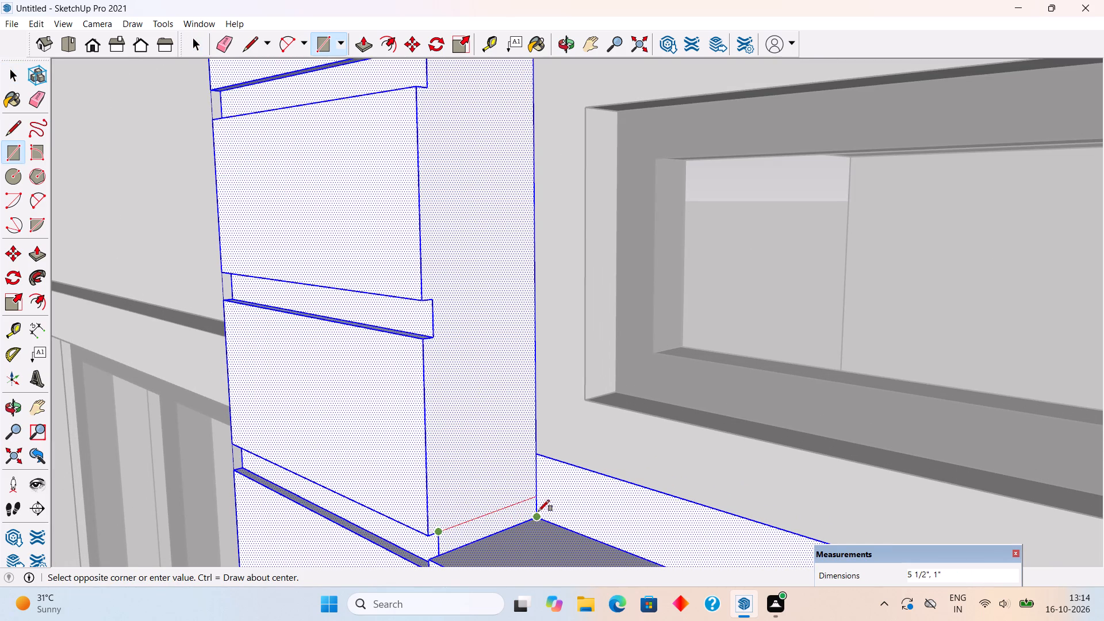
left_click(534, 515)
Push the new rectangle on the recess's left side face inward by 3/8".
key("p")
left_click(508, 517)
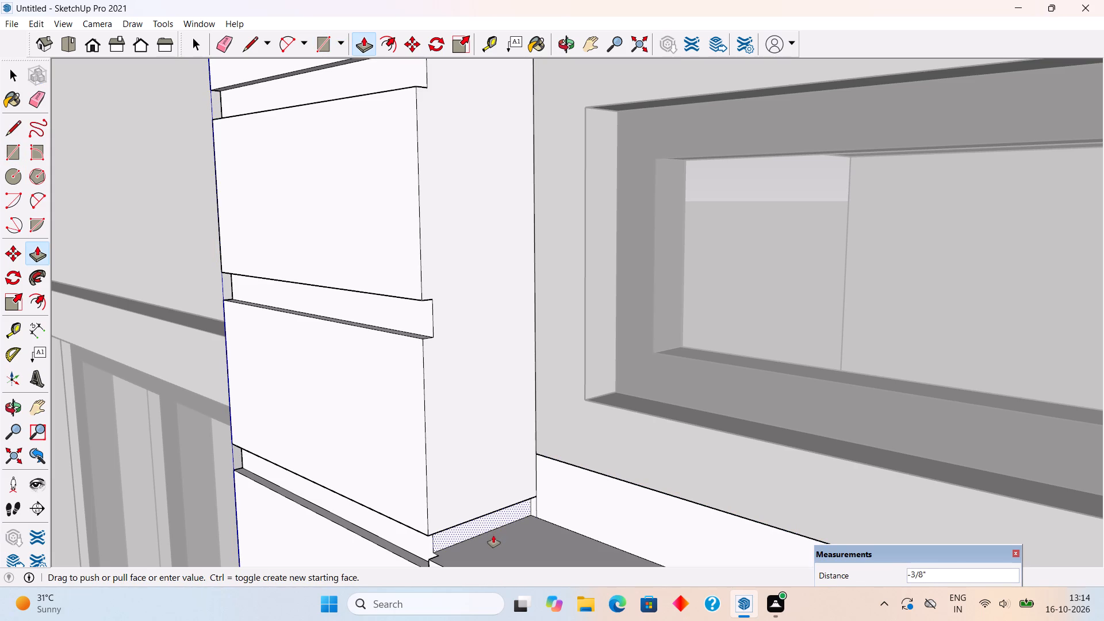
left_click(493, 535)
Push the small leftover end face below that notch, at the sill's left front corner, by 3/8" to line up with the notch.
middle_click_drag(620, 516, 643, 499)
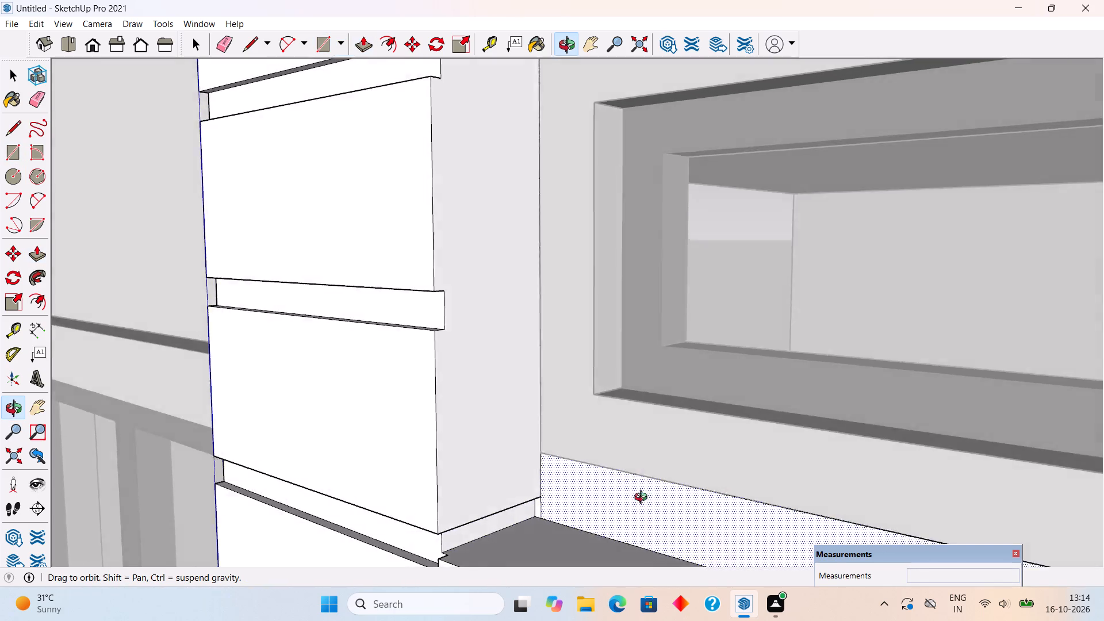
middle_click_drag(643, 499, 1032, 448)
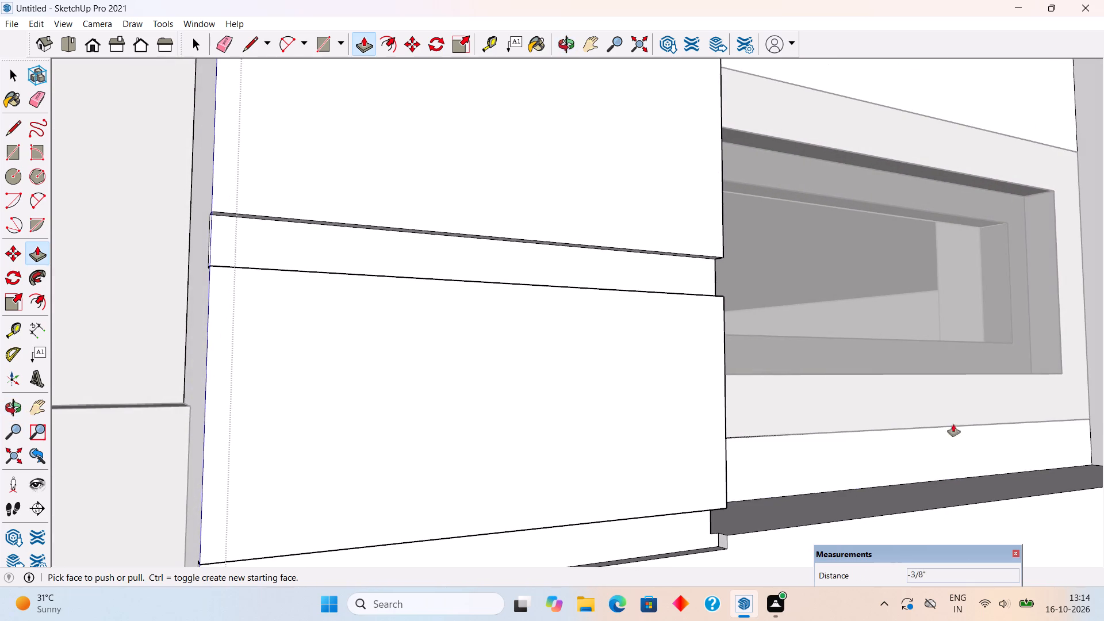
scroll(835, 444, "down", 3)
scroll(754, 519, "up", 4)
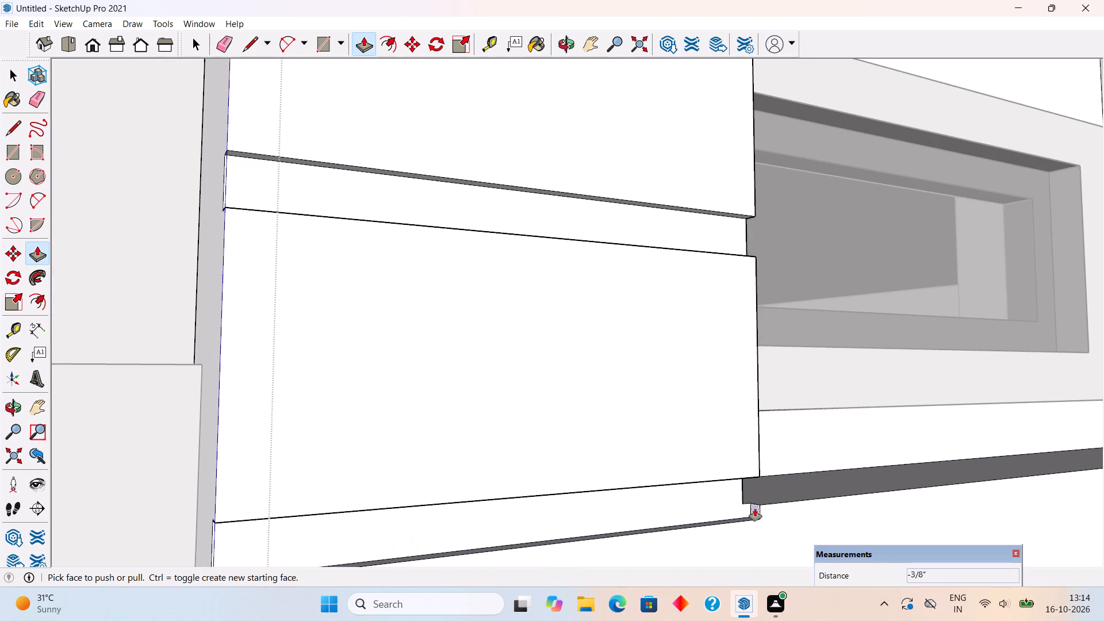
left_click(755, 509)
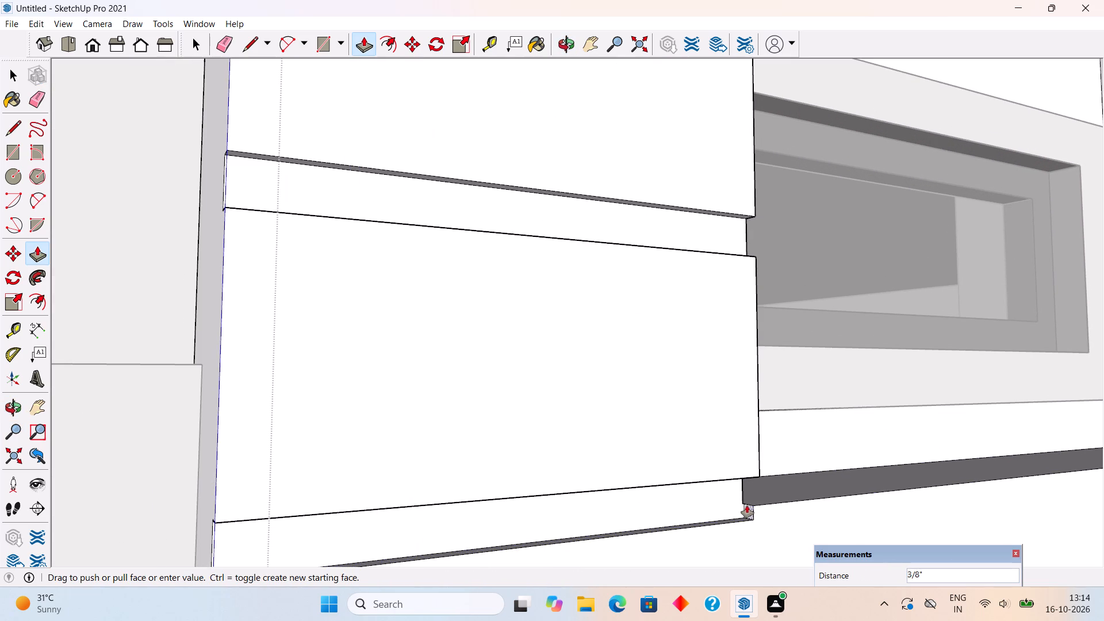
left_click(745, 500)
middle_click_drag(779, 466, 565, 481)
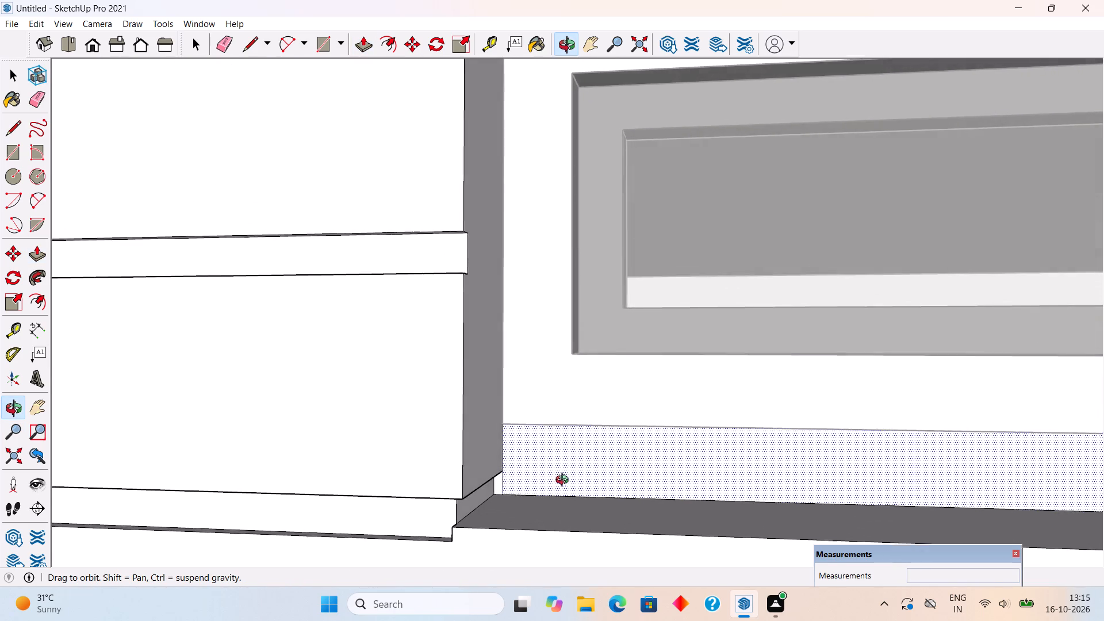
middle_click_drag(565, 481, 555, 496)
scroll(555, 496, "down", 12)
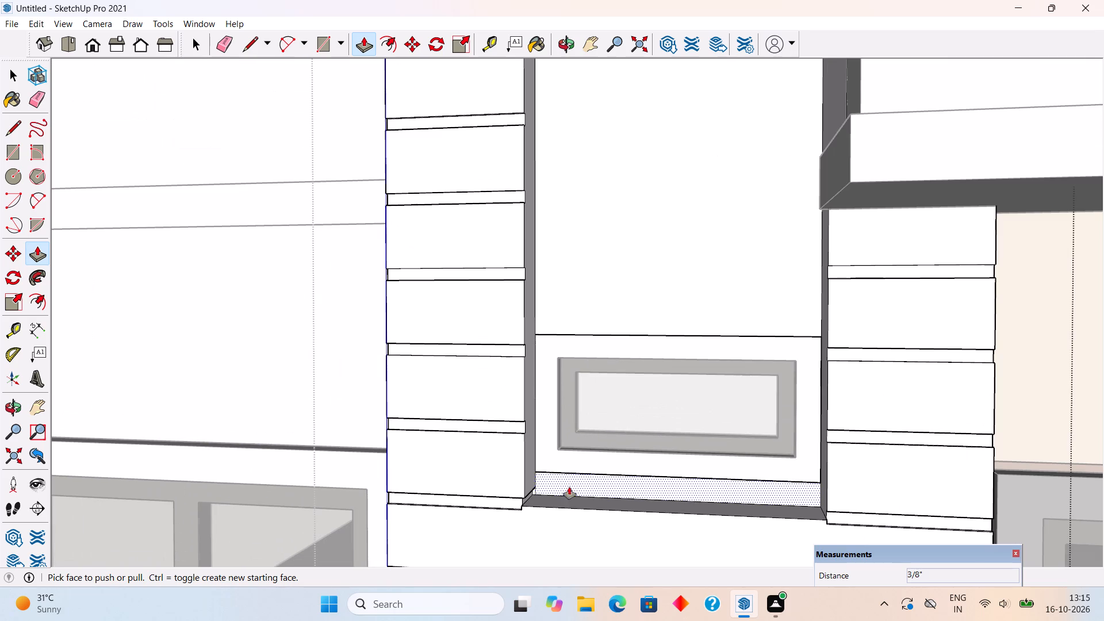
Draw 5 1/2" by about 1 1/2" rectangles on the recess's left side face, at the next two grooves above the sill-level notch.
middle_click_drag(650, 496, 488, 512)
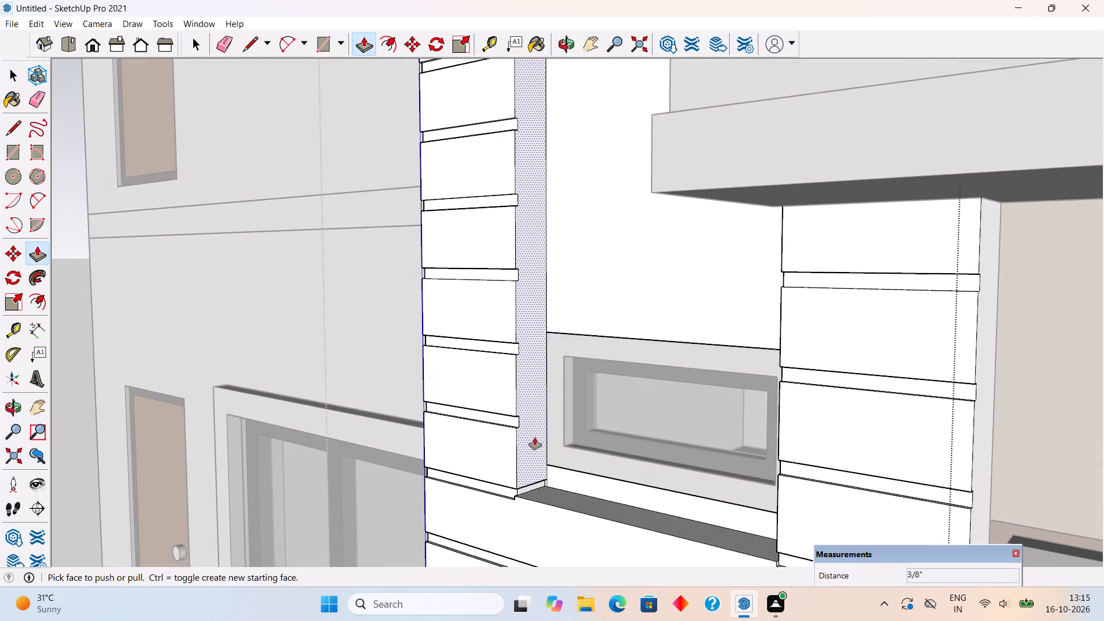
scroll(536, 432, "up", 5)
key("r")
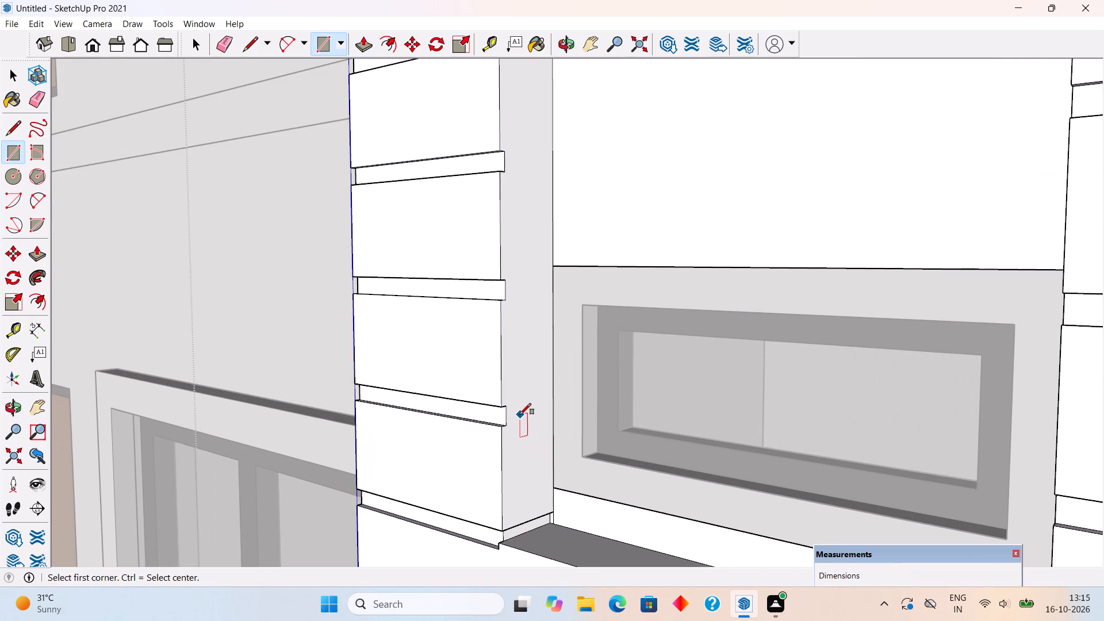
left_click(510, 405)
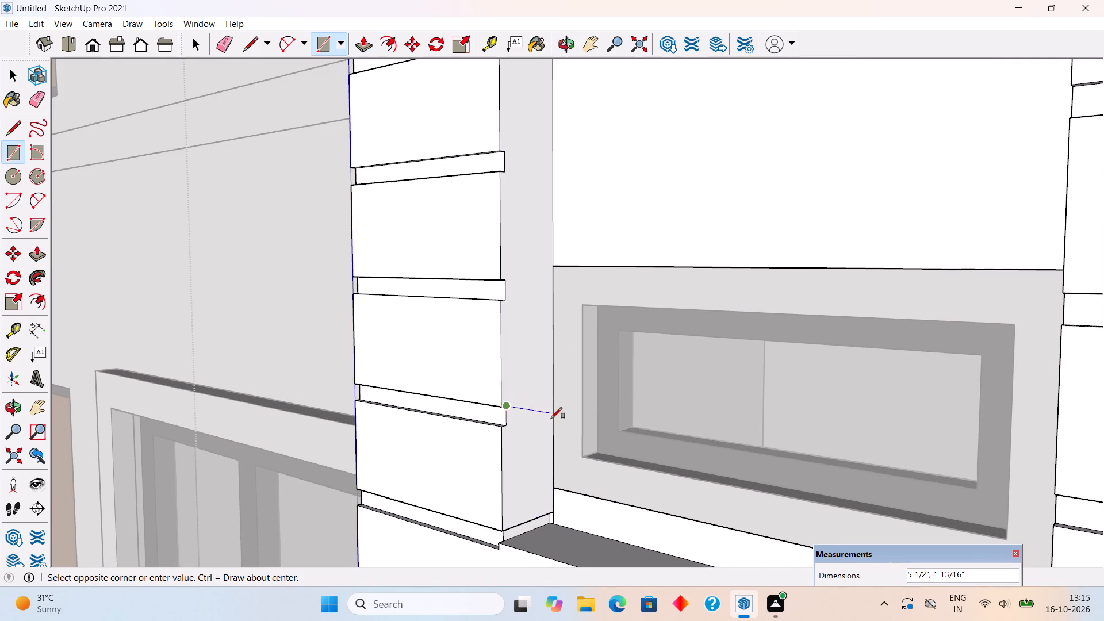
left_click(553, 415)
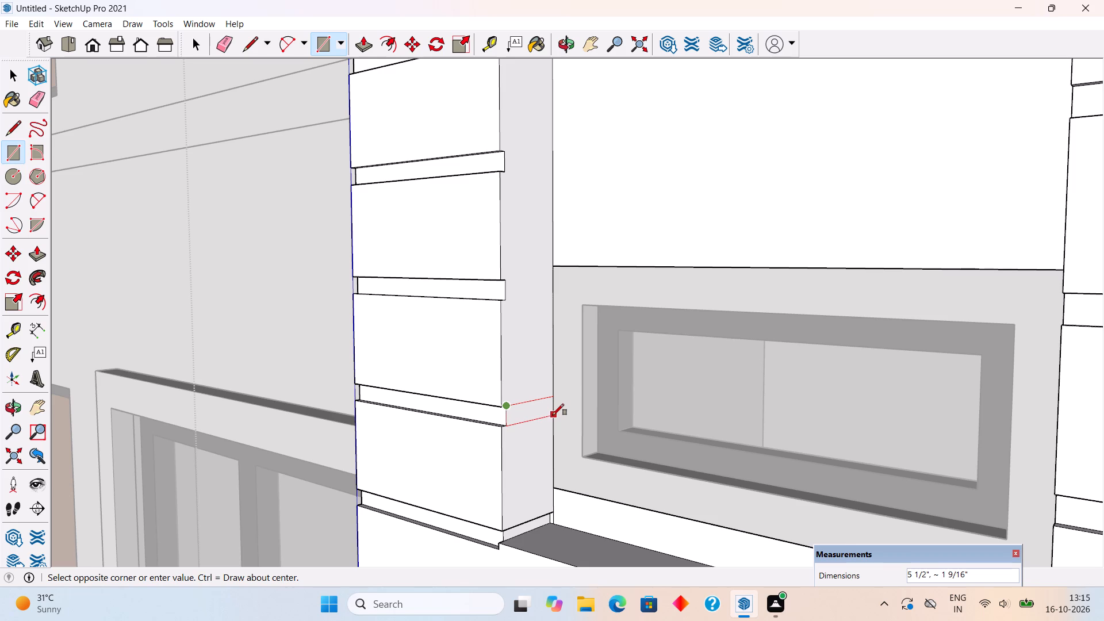
left_click(507, 282)
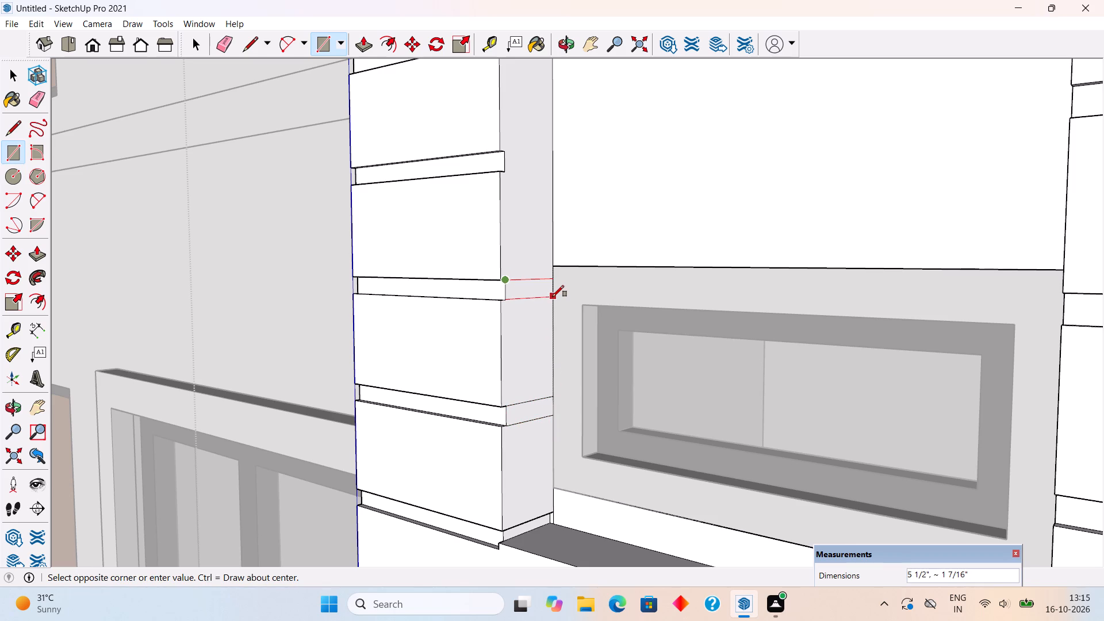
scroll(553, 297, "up", 7)
left_click(550, 298)
scroll(550, 298, "down", 4)
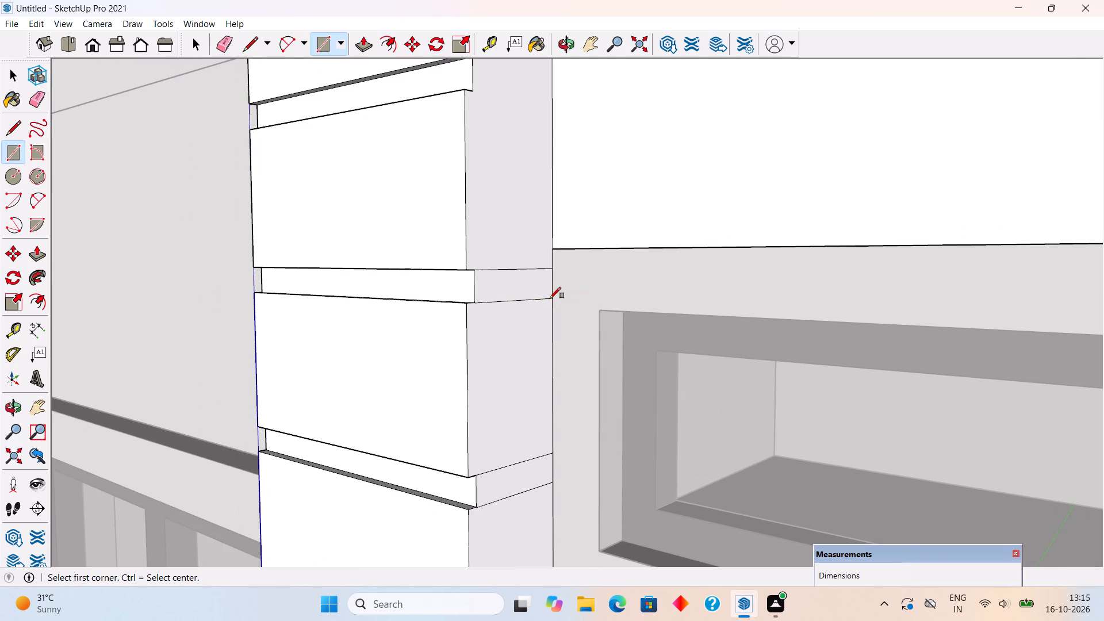
Push the two new side-face rectangles inward to meet the front grooves, the upper about 9/16" and the lower about 7/16".
key("p")
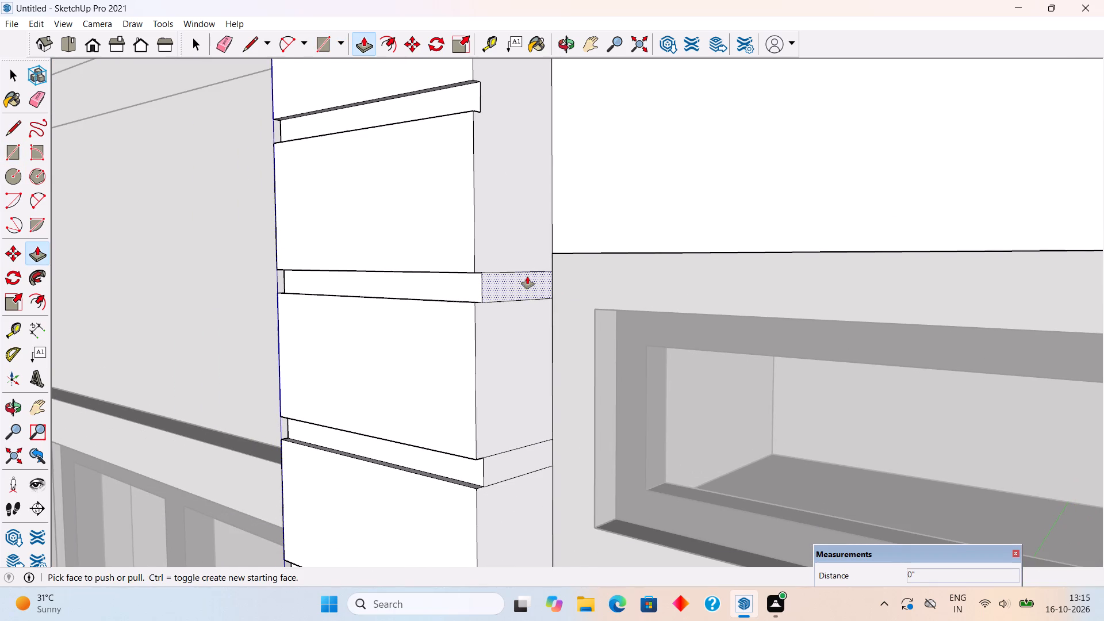
left_click(527, 276)
left_click(519, 277)
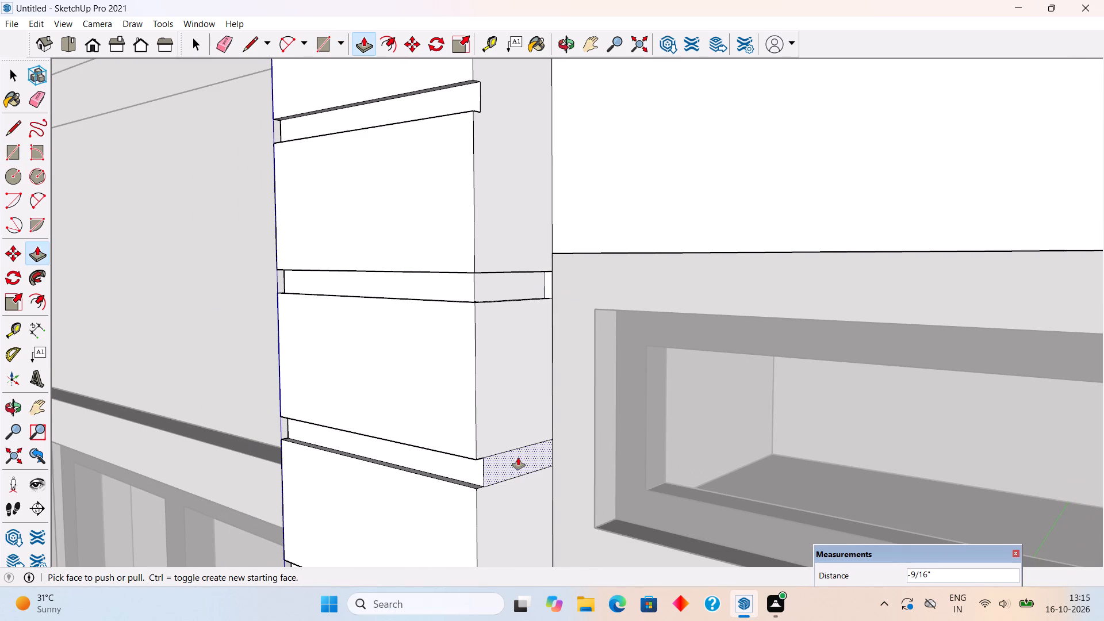
left_click(518, 458)
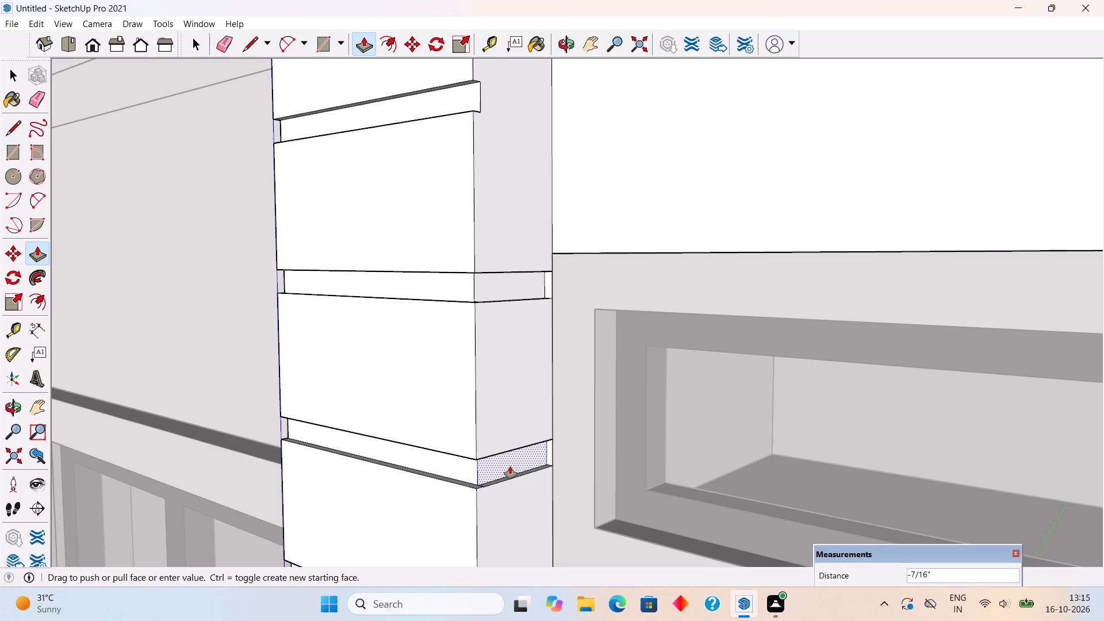
left_click(510, 466)
Examine the wrapped grooves at the recess's left corner and the surrounding panel from several angles.
middle_click_drag(511, 319, 549, 444)
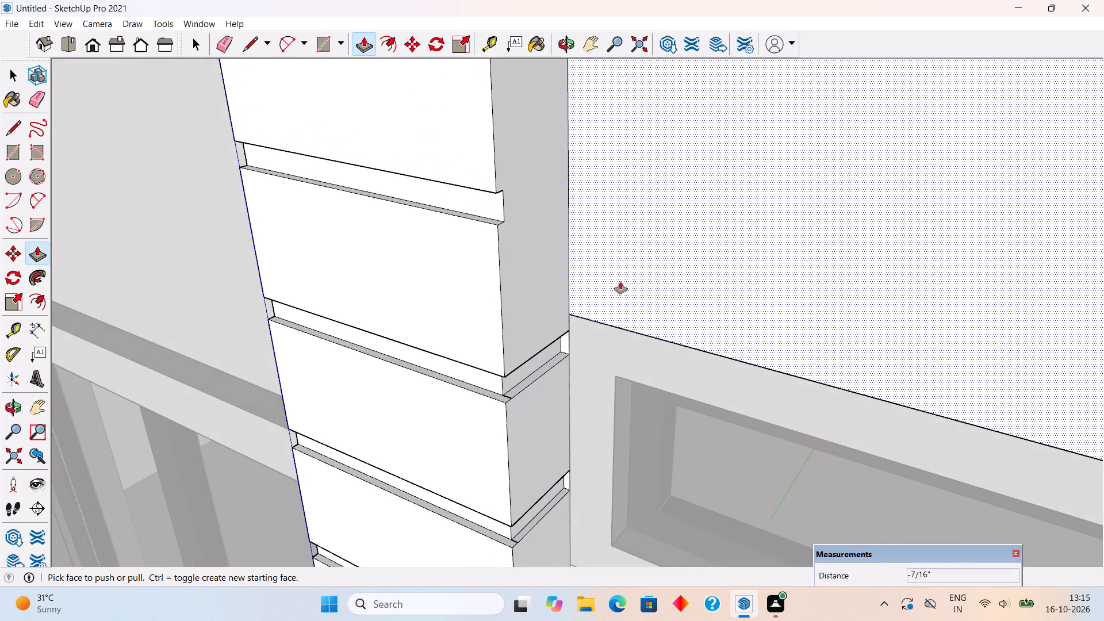
scroll(612, 284, "down", 16)
middle_click_drag(839, 377, 707, 244)
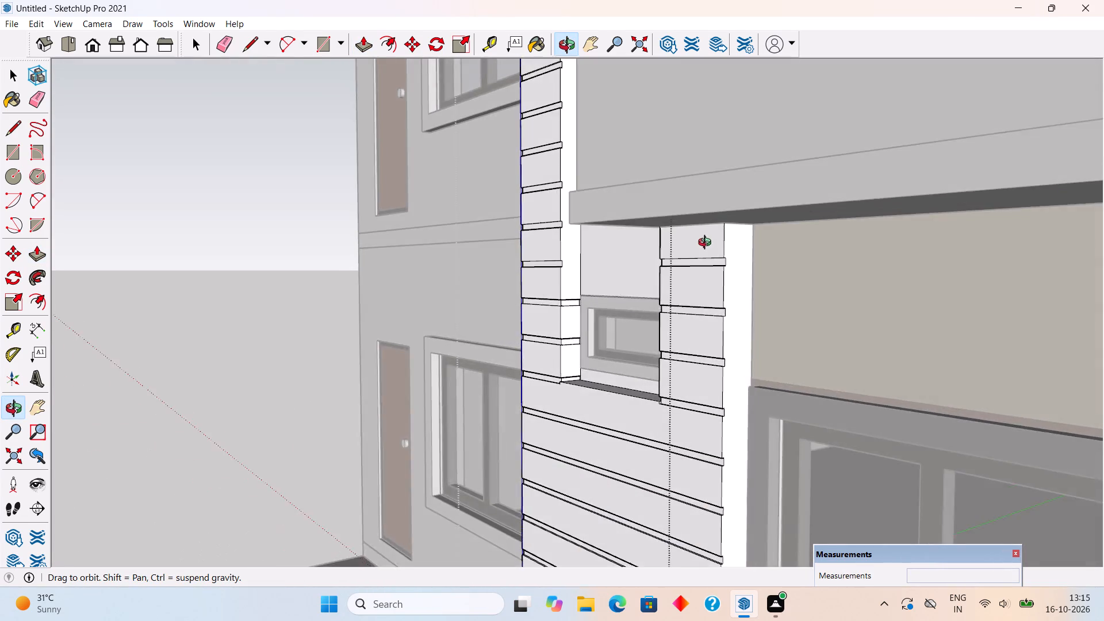
middle_click_drag(707, 244, 841, 263)
key("space")
scroll(612, 286, "up", 3)
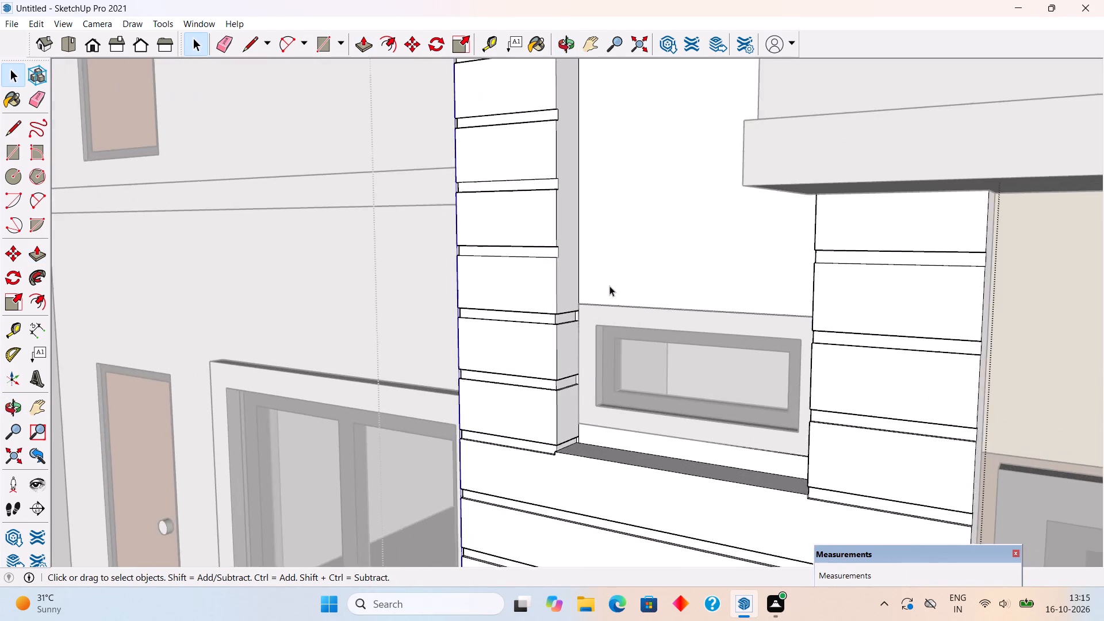
scroll(609, 286, "up", 5)
middle_click_drag(586, 331, 743, 277)
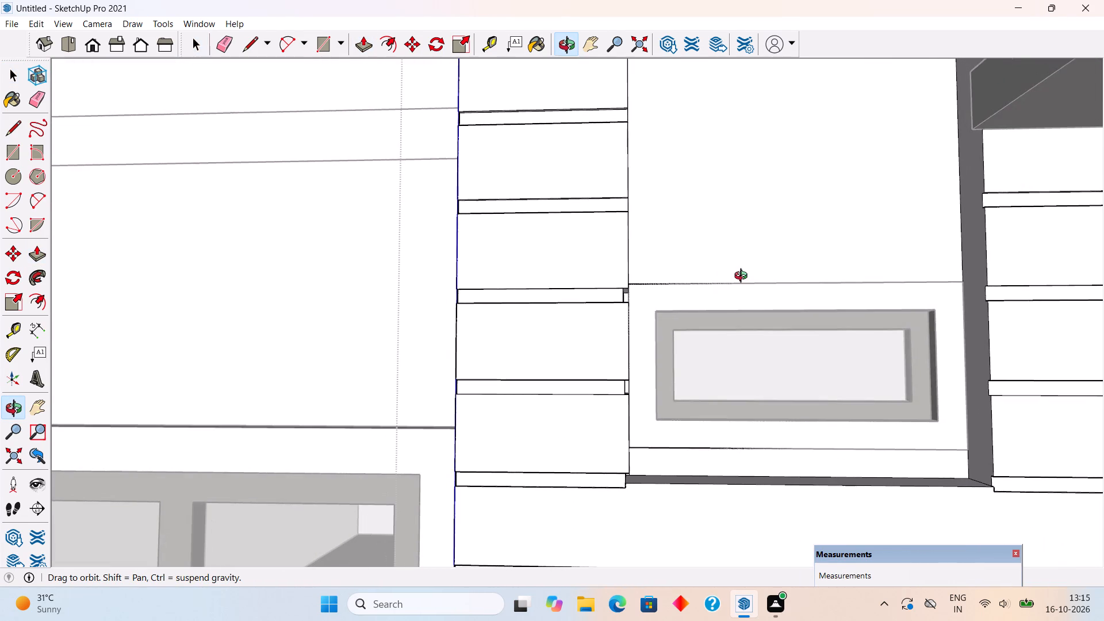
middle_click_drag(743, 277, 568, 365)
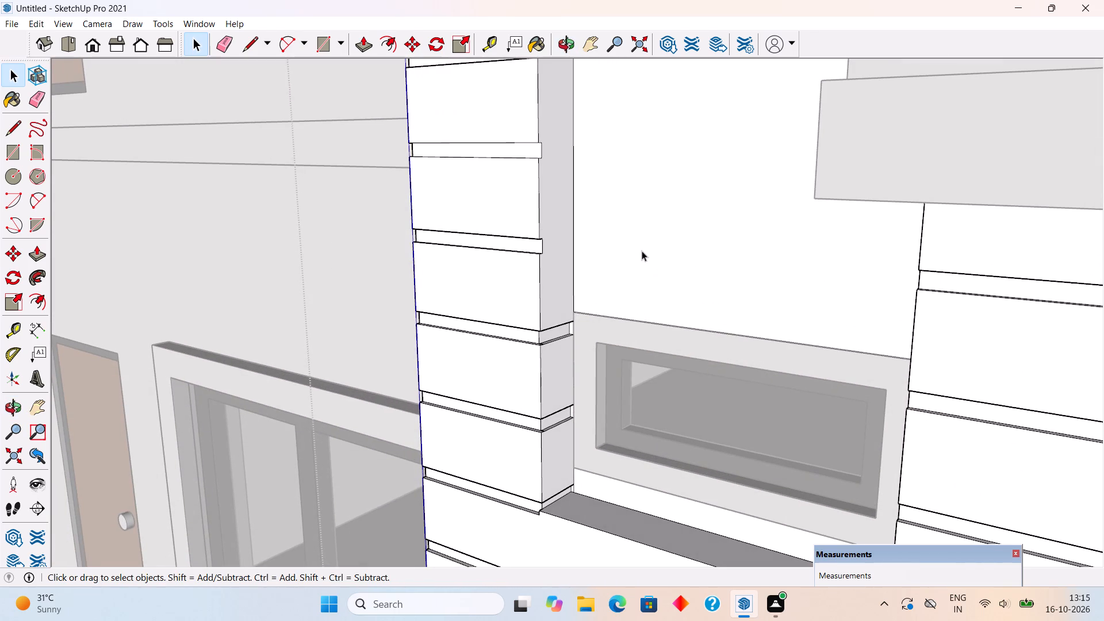
left_click(642, 251)
Draw a 5 1/2" by 1 1/2" rectangle on the recess's left side face, at the first groove above the two wrapped ones.
scroll(607, 270, "up", 4)
middle_click_drag(607, 270, 658, 460)
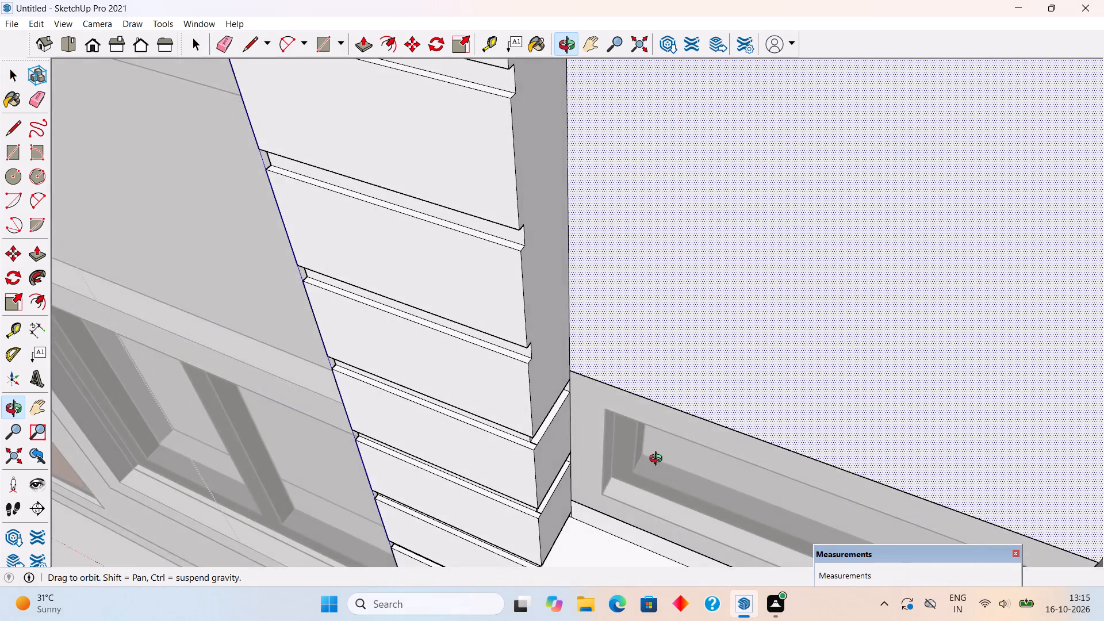
middle_click_drag(658, 460, 535, 350)
key("r")
scroll(477, 256, "up", 2)
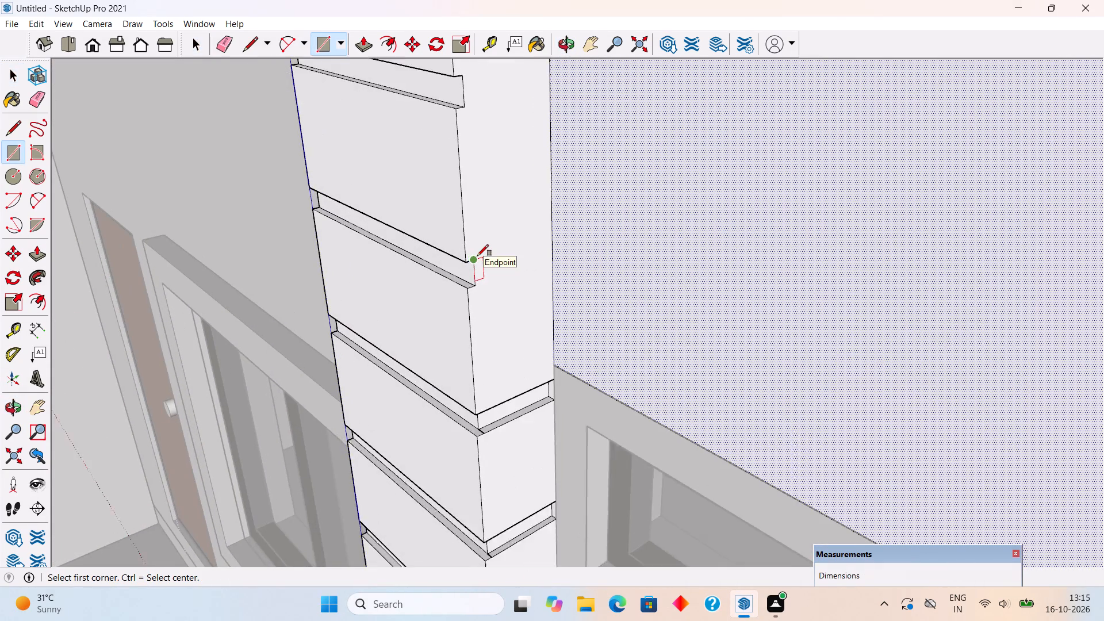
scroll(477, 256, "up", 1)
left_click(477, 256)
key("r")
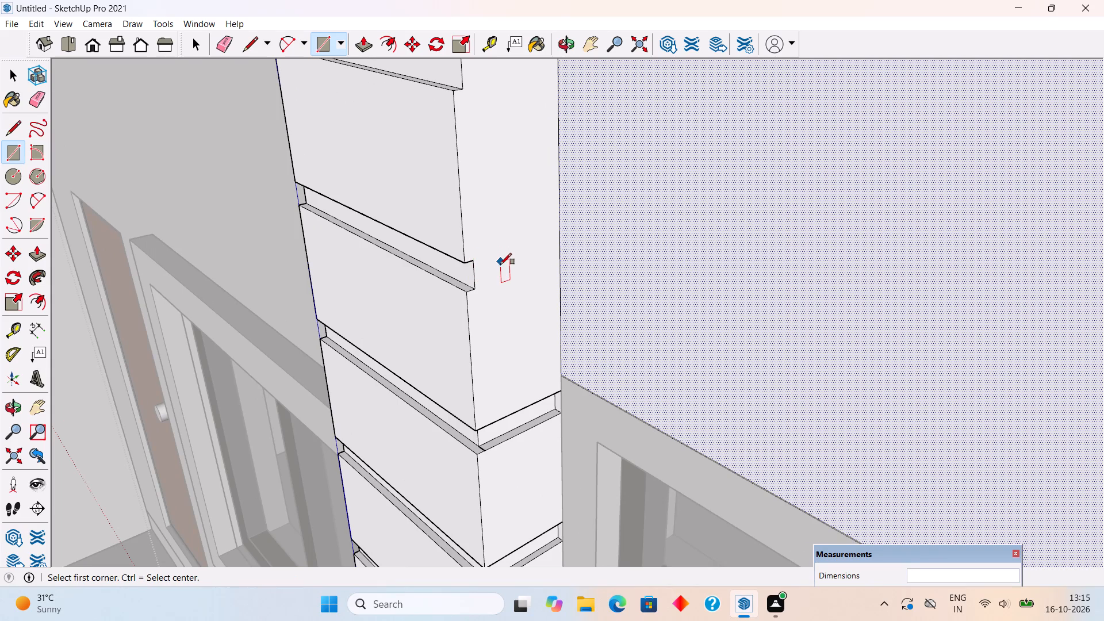
left_click(475, 260)
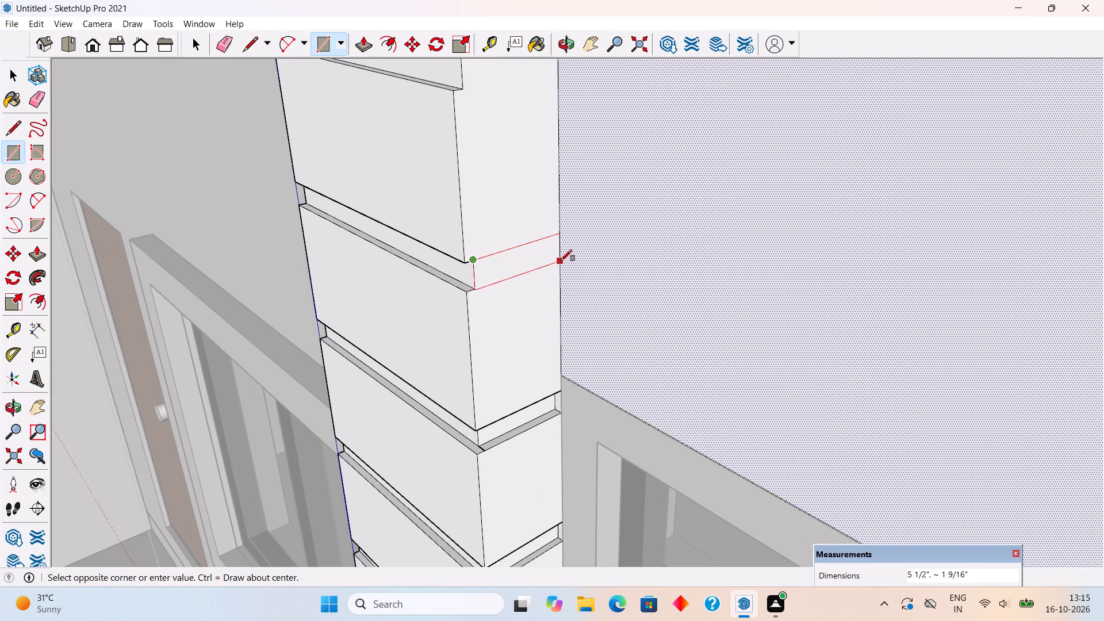
left_click(561, 260)
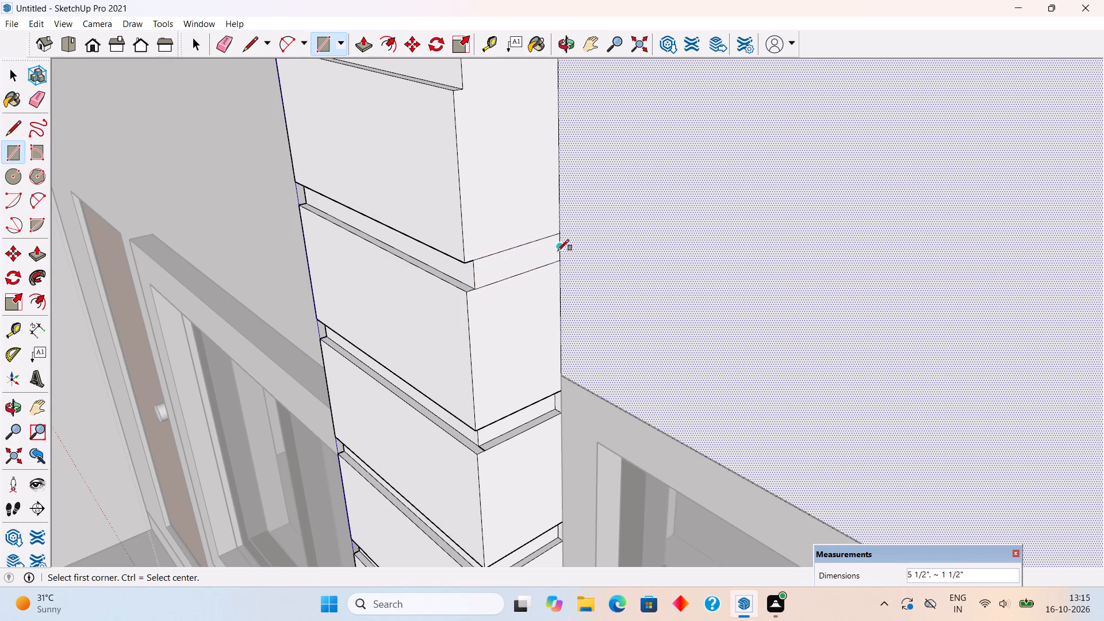
Draw 5 1/2" by about 1 1/2" rectangles on the same side face at the next two grooves up.
scroll(558, 251, "down", 15)
scroll(557, 149, "up", 7)
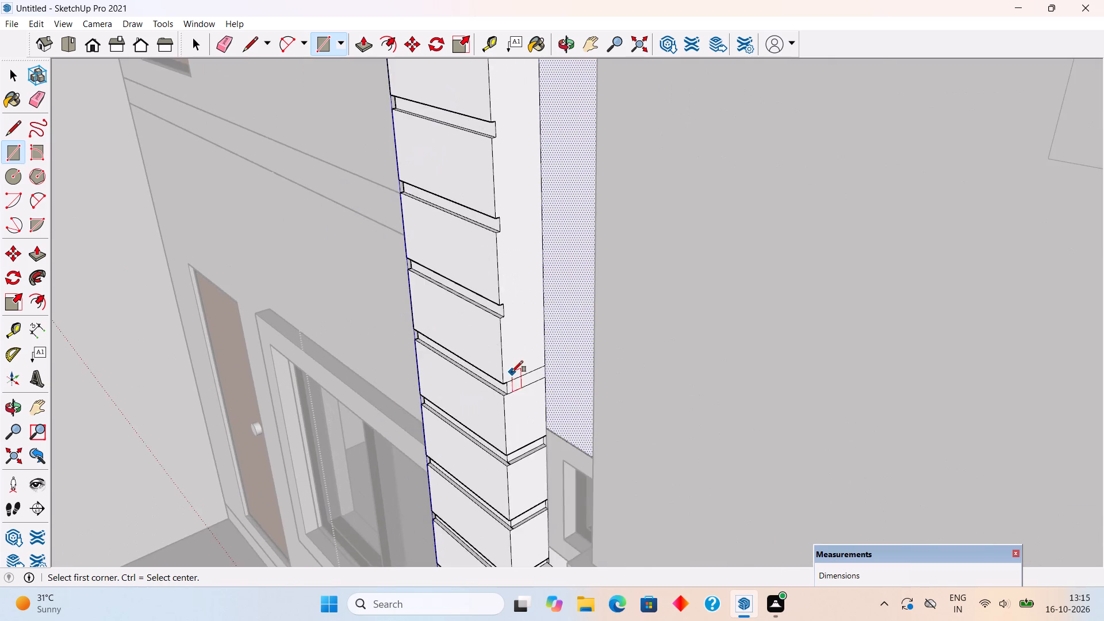
scroll(513, 371, "up", 4)
left_click(499, 266)
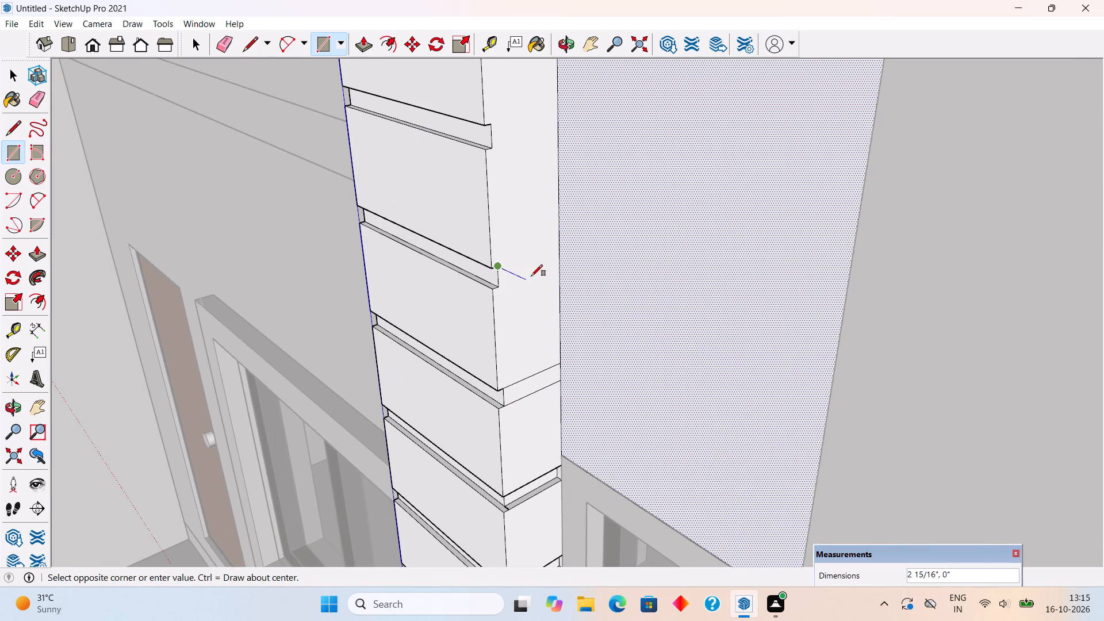
left_click(558, 266)
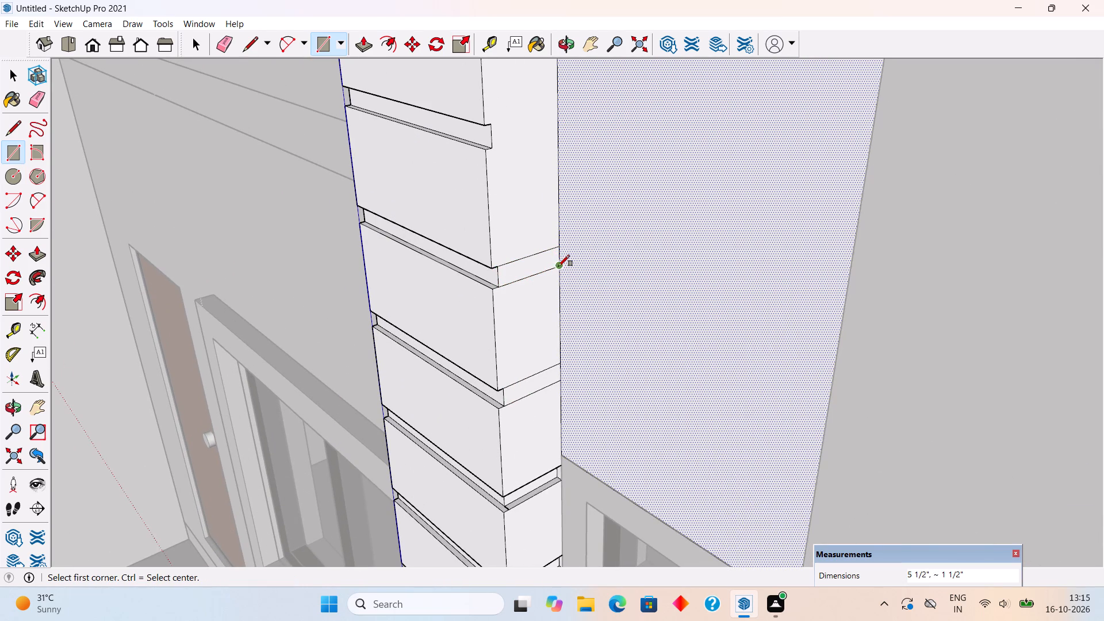
left_click(494, 124)
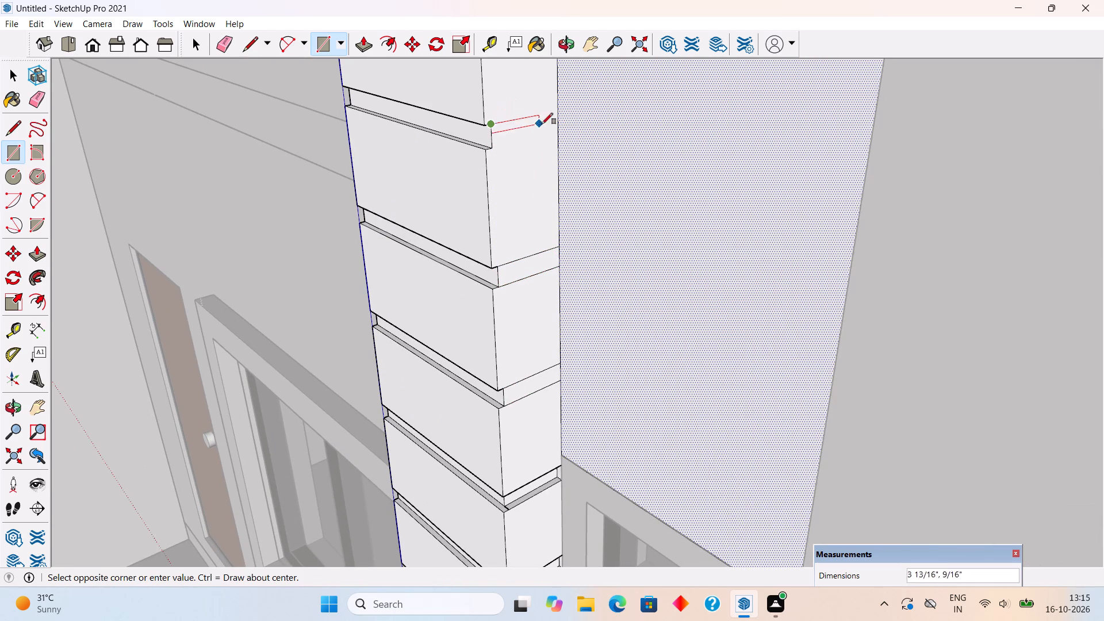
left_click(559, 135)
Draw 5 1/2" by about 1 1/2" rectangles on the recess's left side face at the following three grooves up.
scroll(567, 139, "down", 7)
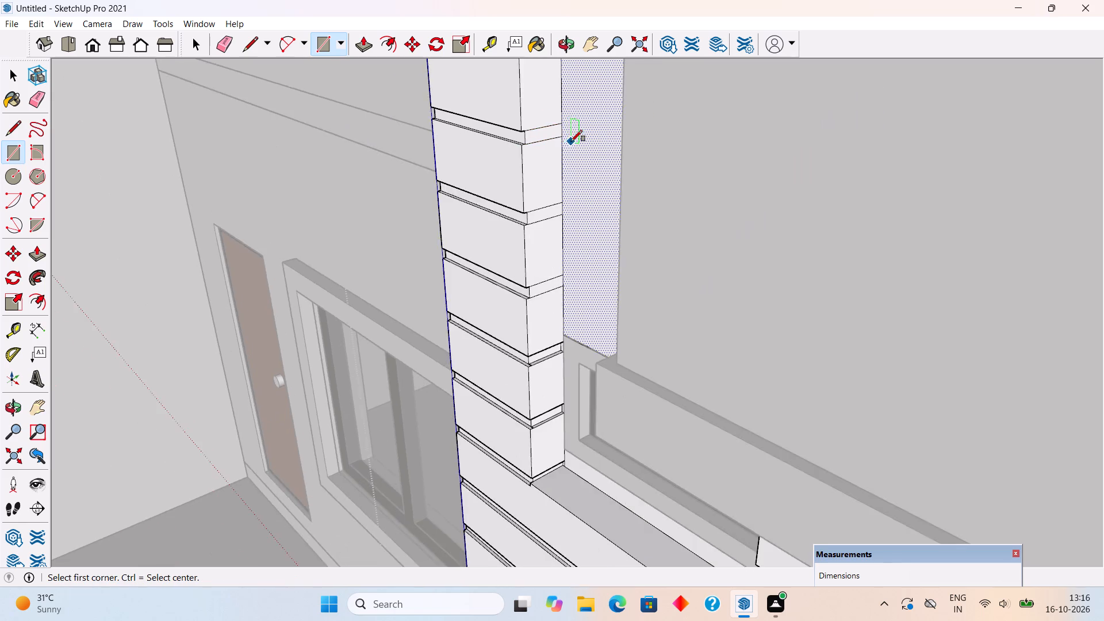
scroll(571, 141, "down", 16)
scroll(591, 116, "down", 5)
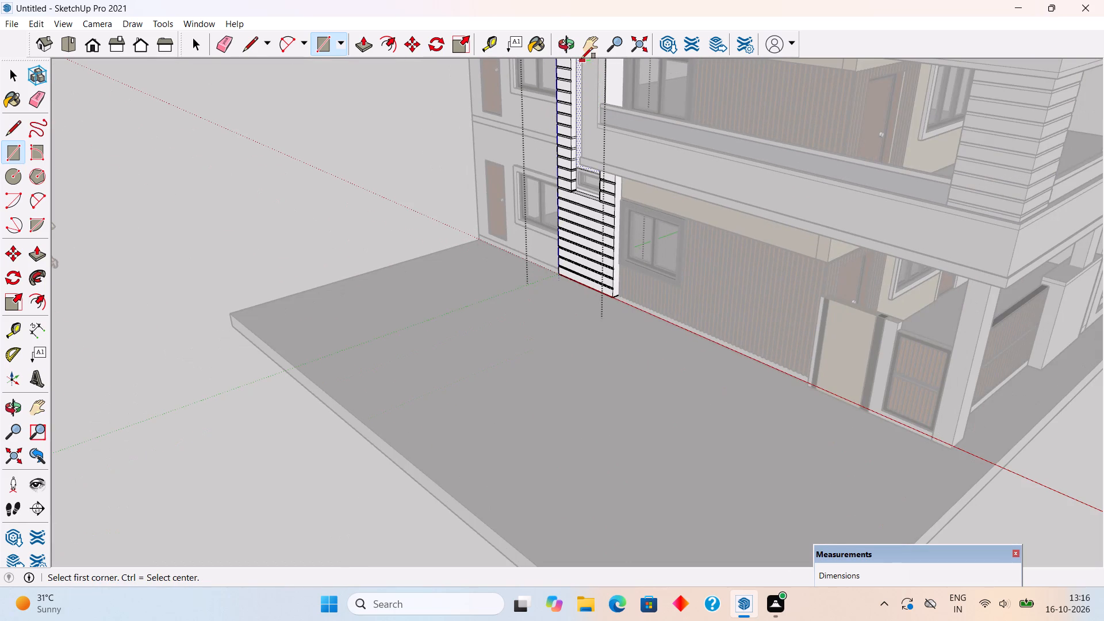
scroll(572, 67, "up", 17)
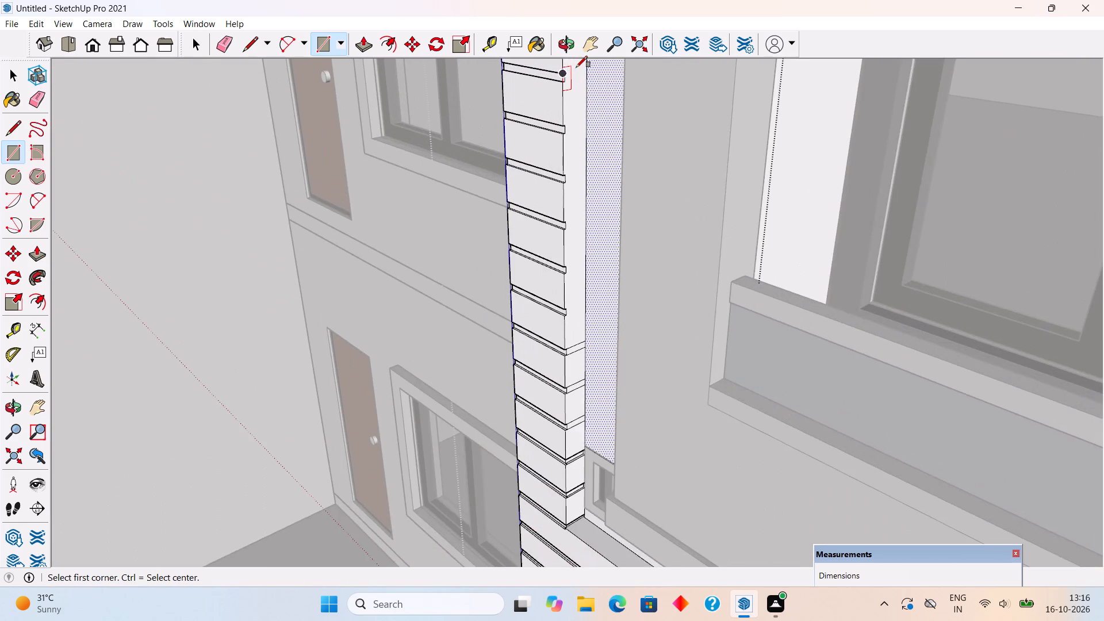
scroll(580, 68, "up", 3)
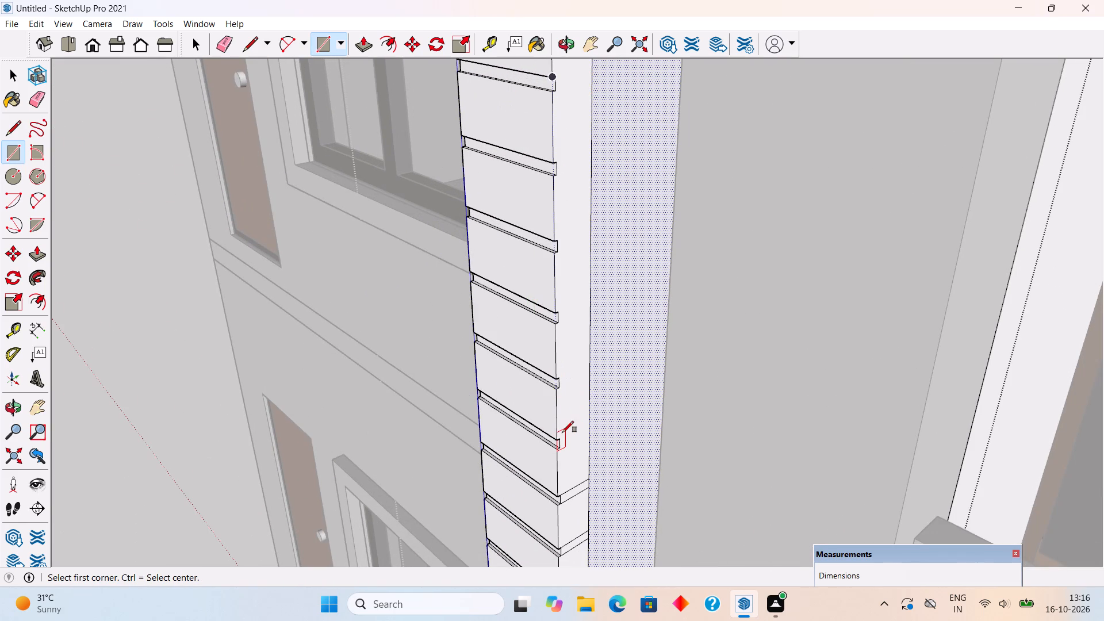
left_click(561, 437)
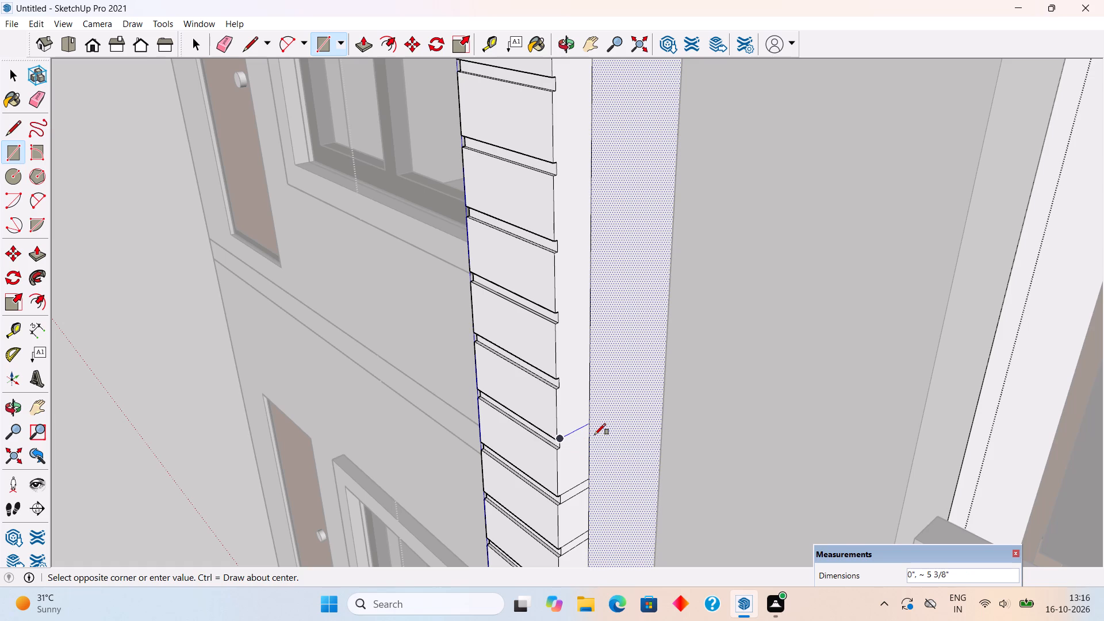
scroll(591, 438, "up", 5)
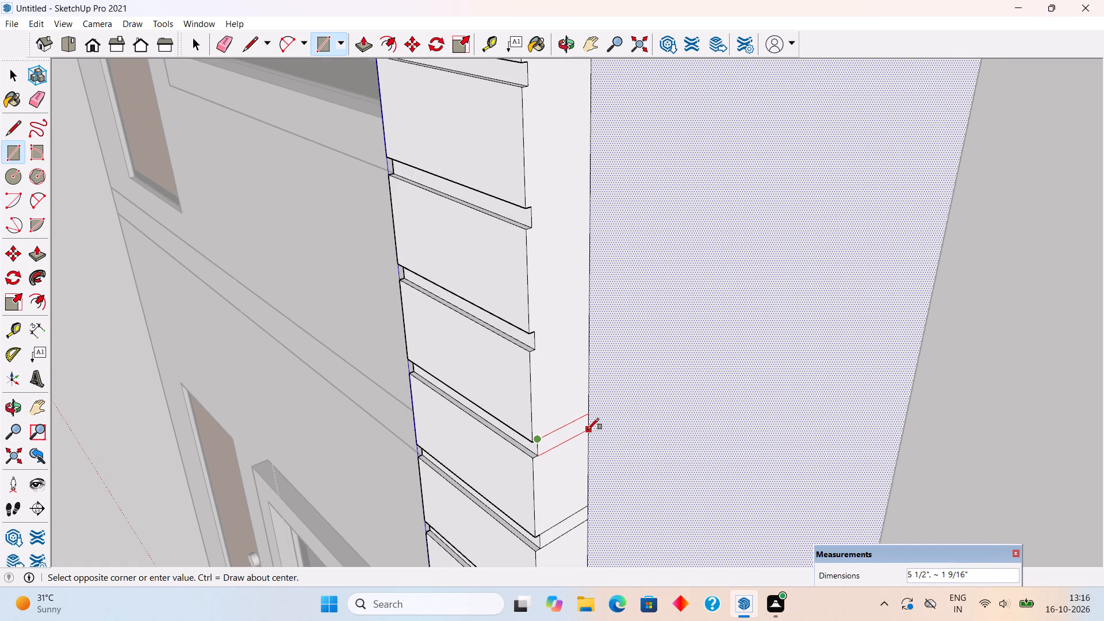
left_click(588, 430)
left_click(538, 330)
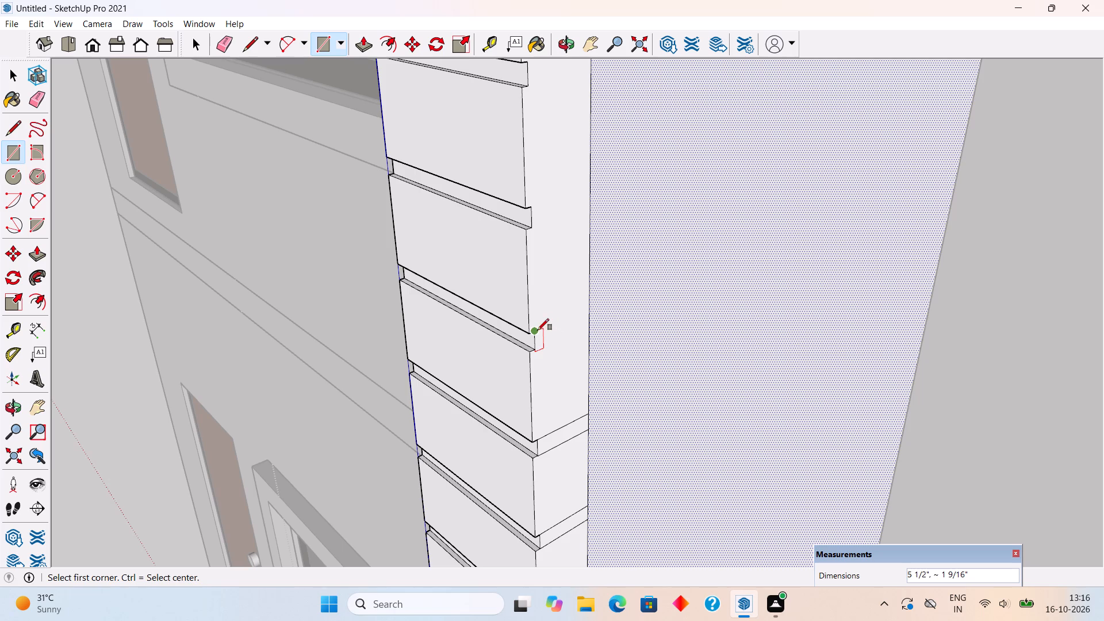
left_click(591, 327)
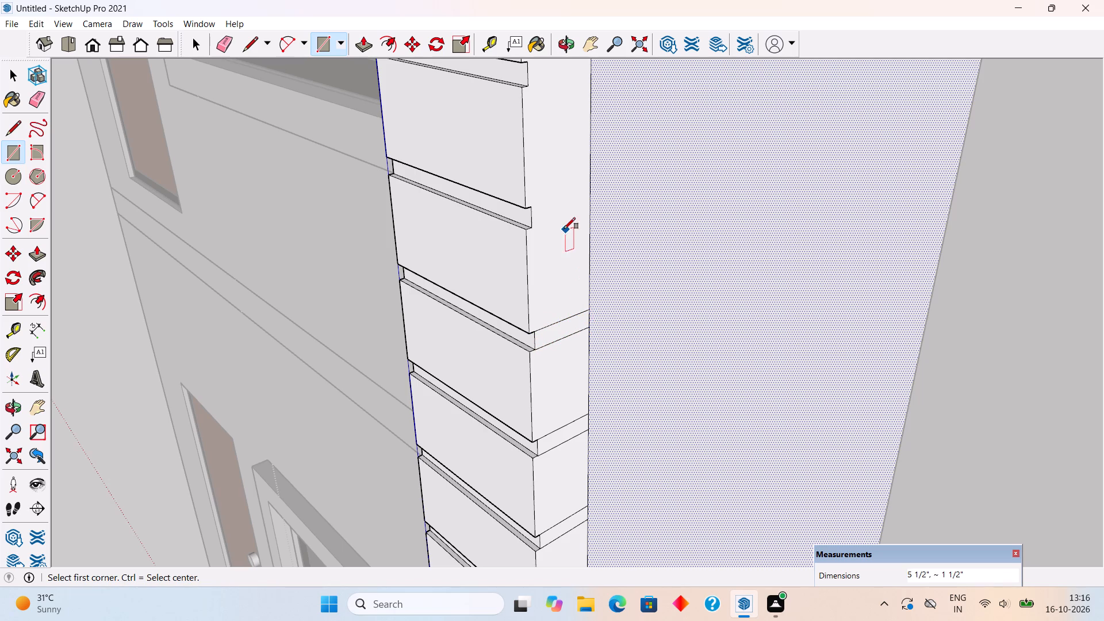
left_click(533, 206)
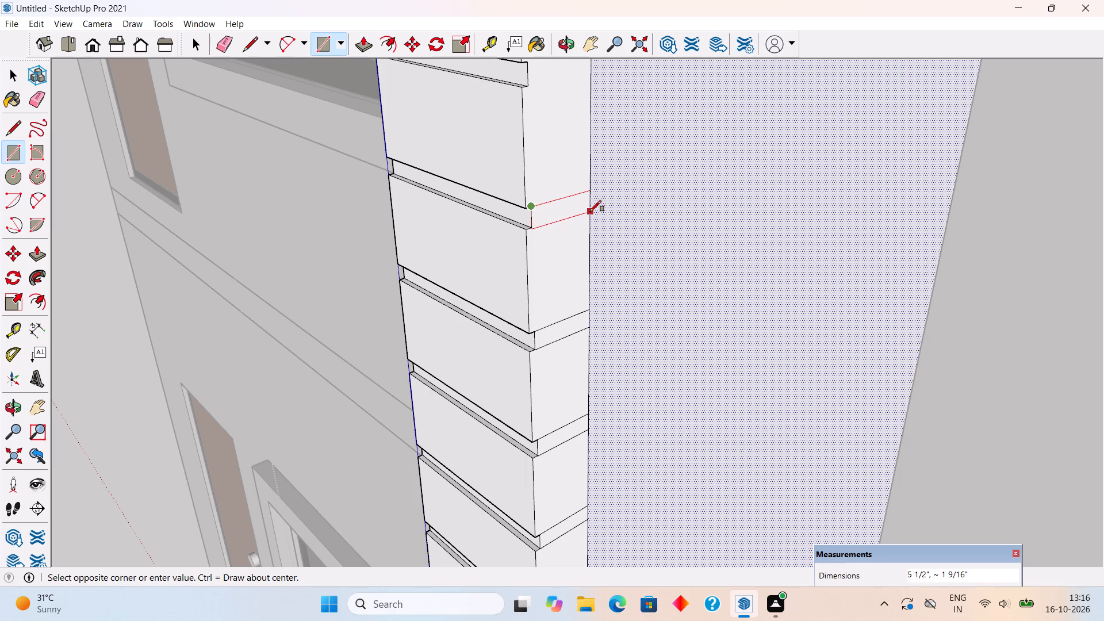
left_click(590, 209)
Draw another rectangle, 5 1/2" by about 1 1/2", on the same side face at the next groove up.
scroll(590, 209, "down", 6)
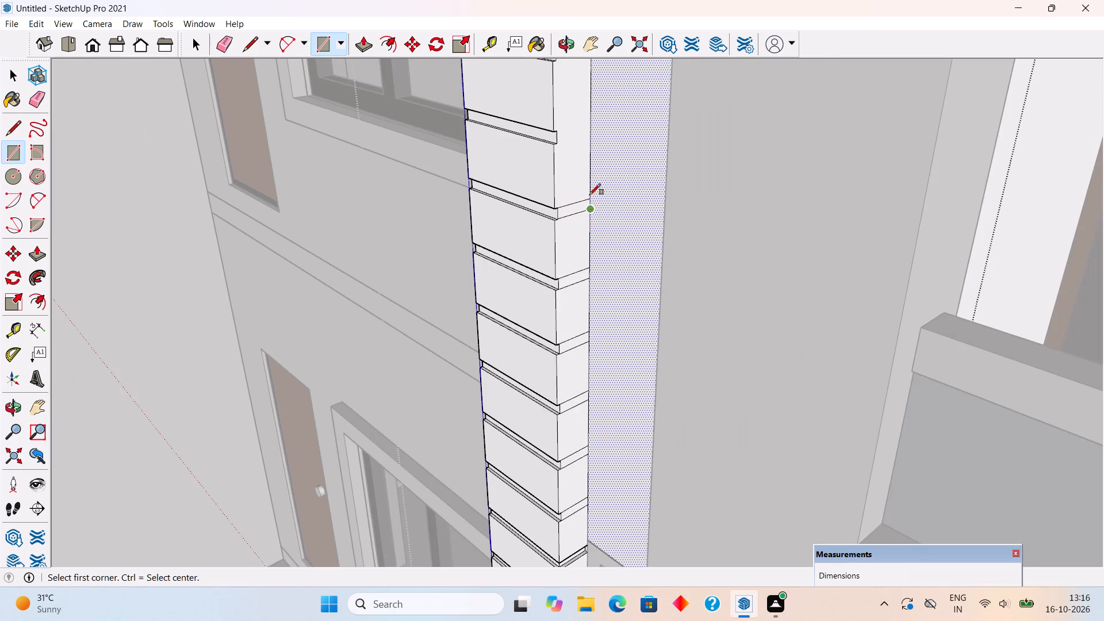
scroll(563, 83, "up", 7)
left_click(551, 166)
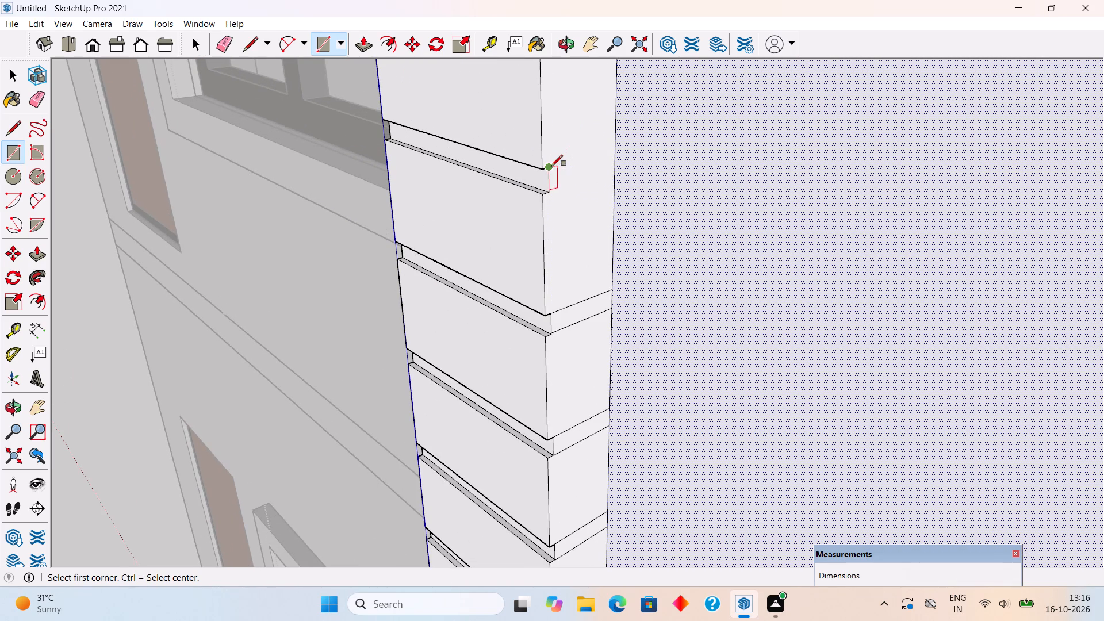
left_click(614, 174)
scroll(595, 212, "down", 20)
scroll(595, 212, "down", 1)
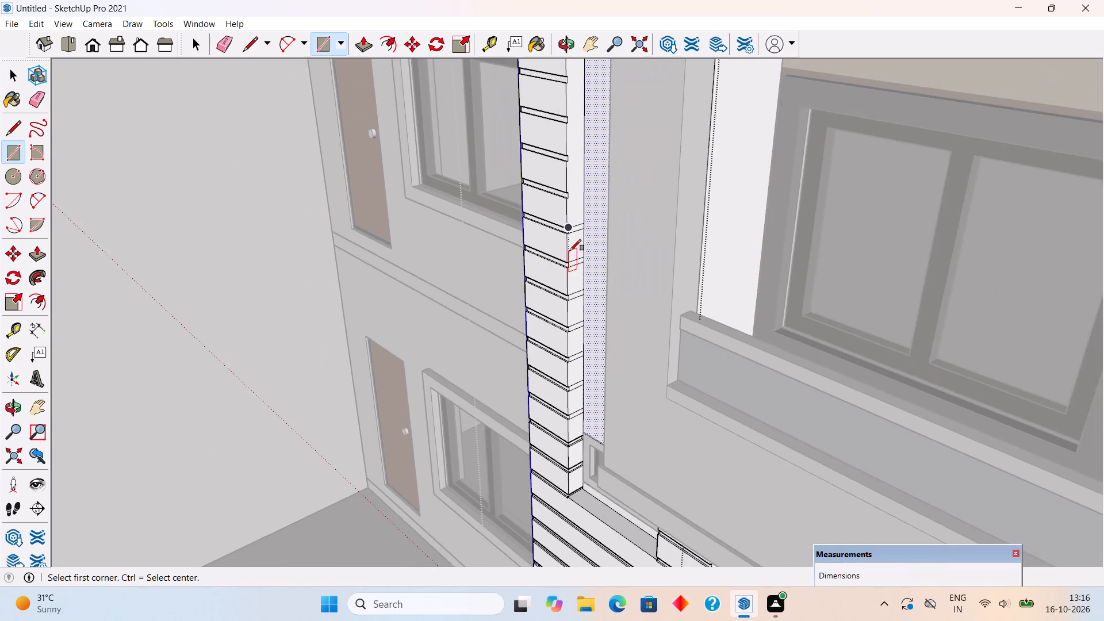
Draw 5 1/2" by about 1 1/2" rectangles on the recess's left side face at the next two grooves up.
scroll(570, 251, "down", 4)
scroll(582, 83, "up", 14)
scroll(578, 109, "down", 4)
scroll(576, 424, "up", 3)
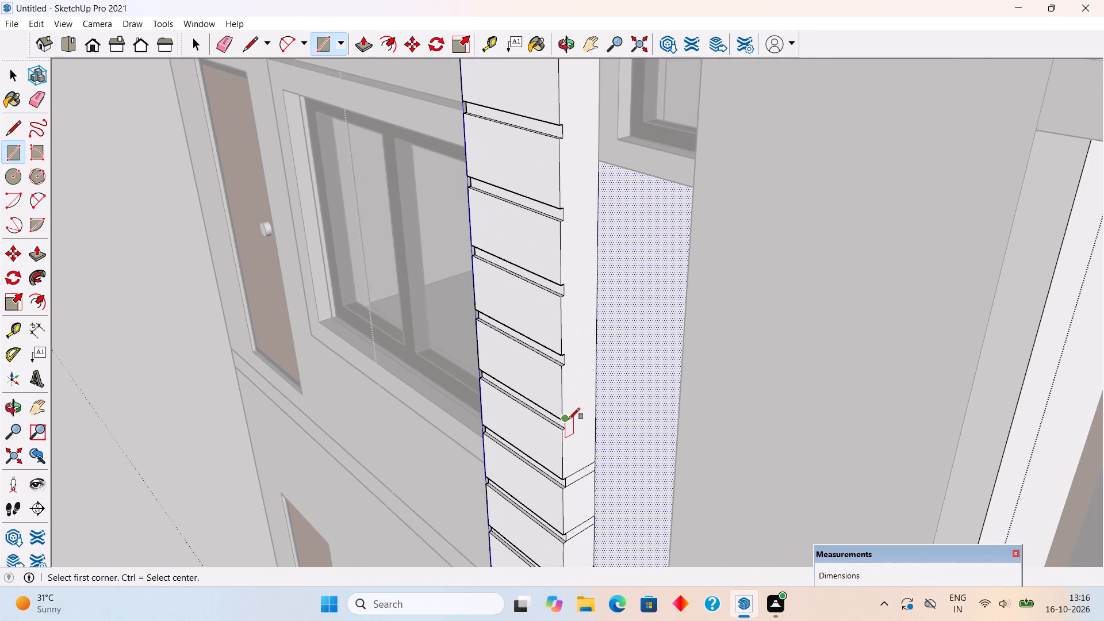
left_click(569, 419)
scroll(595, 416, "up", 11)
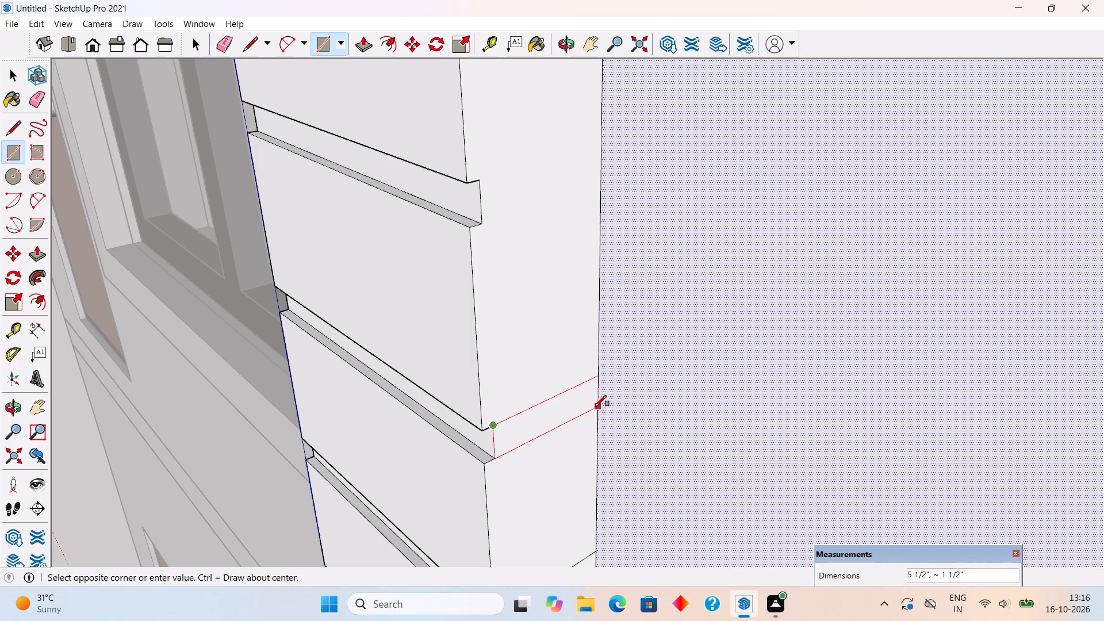
left_click(595, 407)
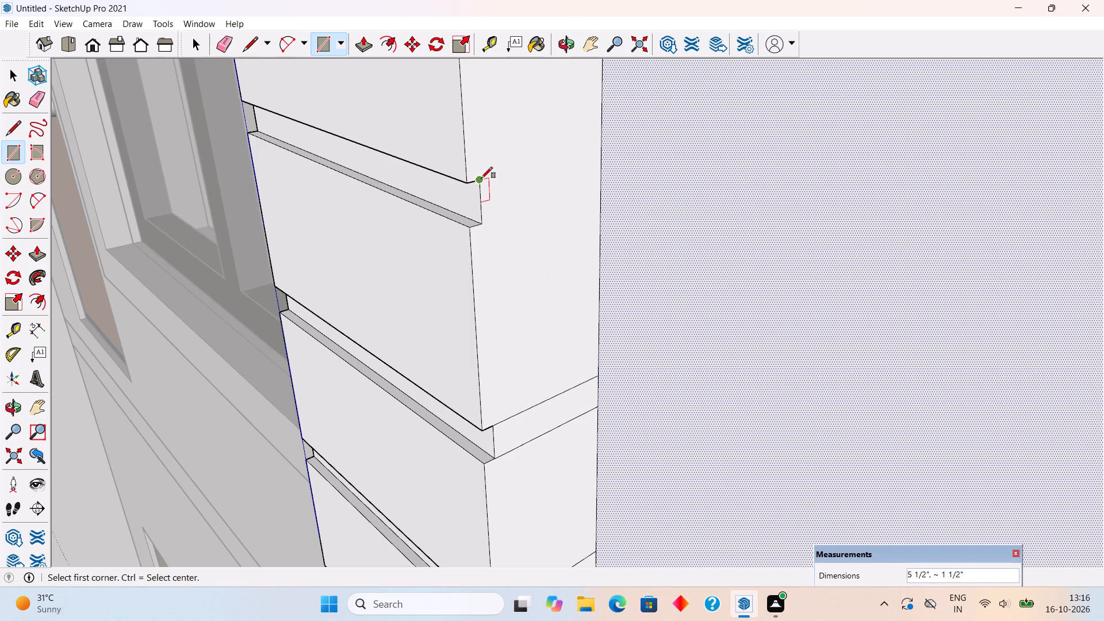
left_click(481, 178)
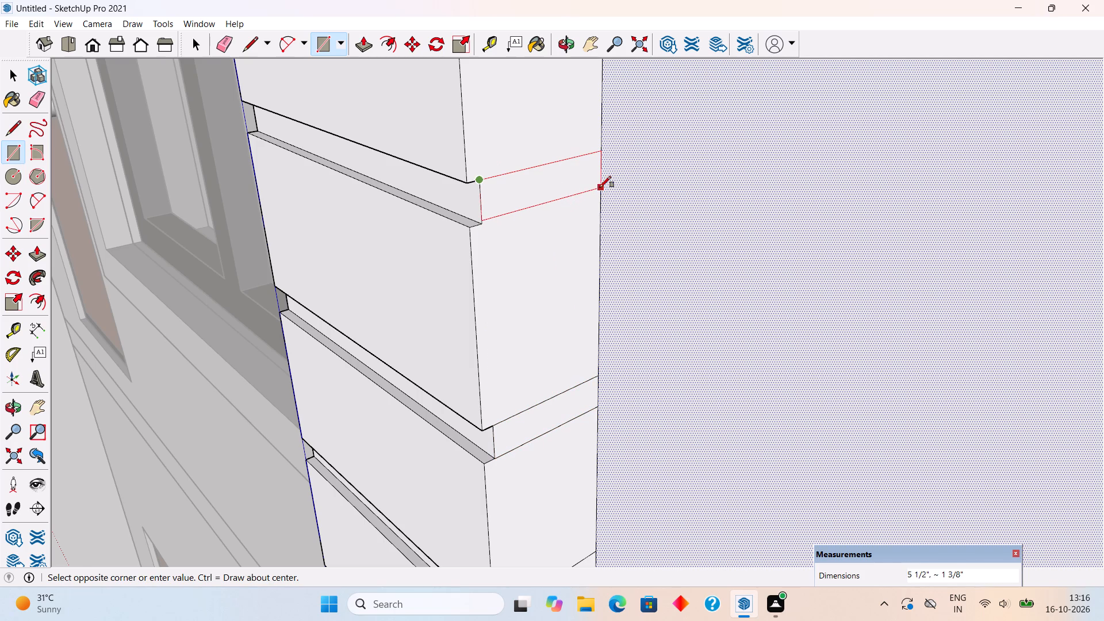
left_click(601, 191)
Draw 5 1/2" by about 1 1/2" rectangles on the same side face at the following two grooves up.
scroll(600, 201, "down", 10)
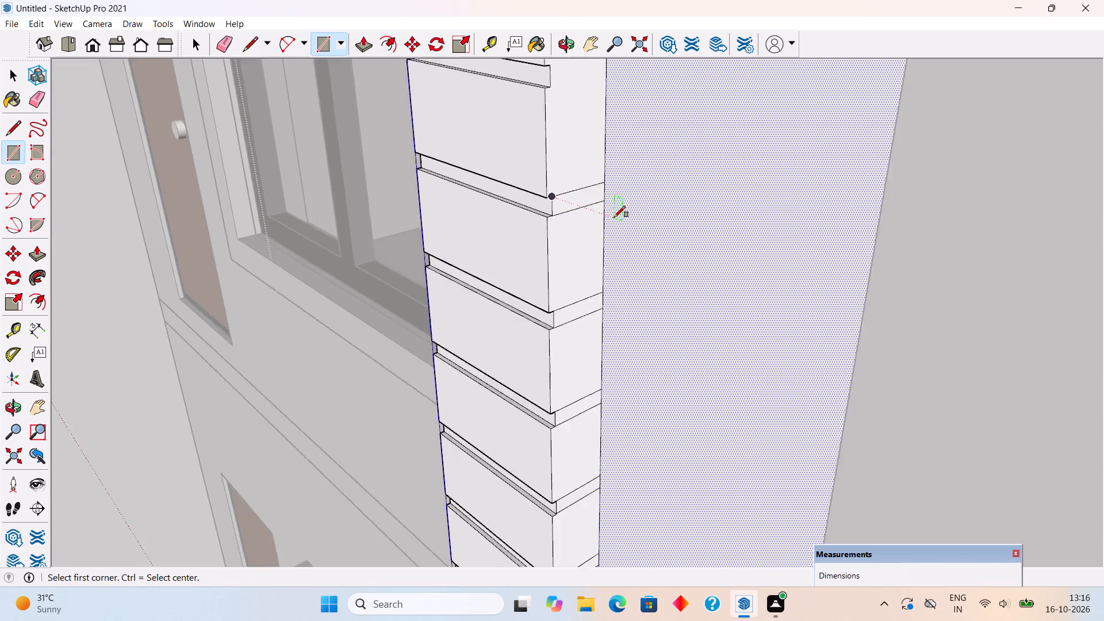
scroll(614, 217, "down", 6)
scroll(595, 85, "up", 10)
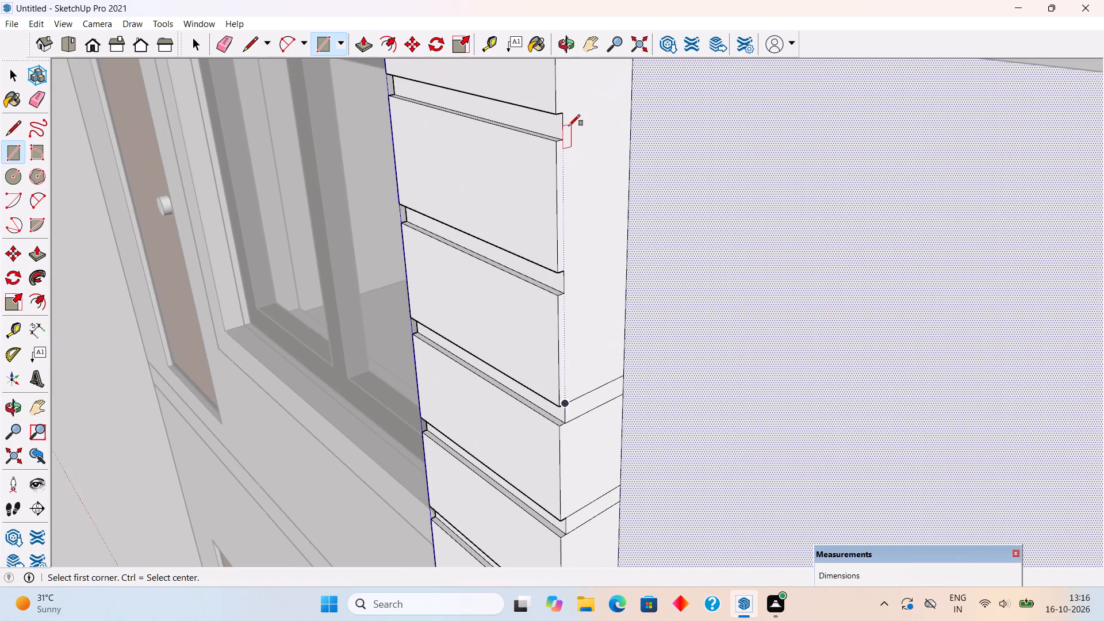
left_click(562, 109)
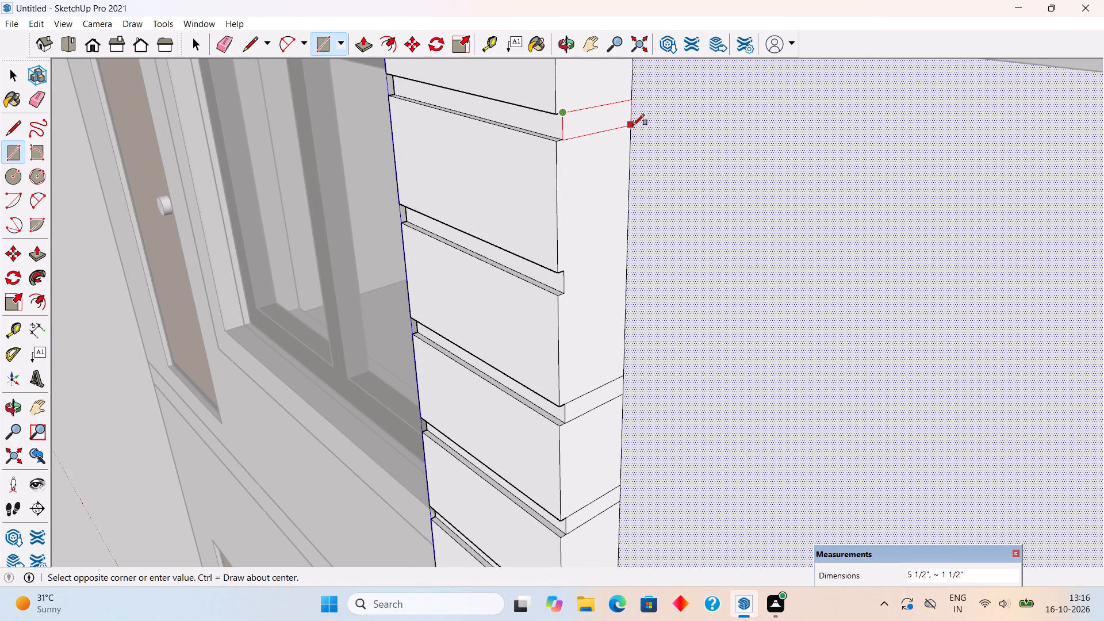
left_click(633, 125)
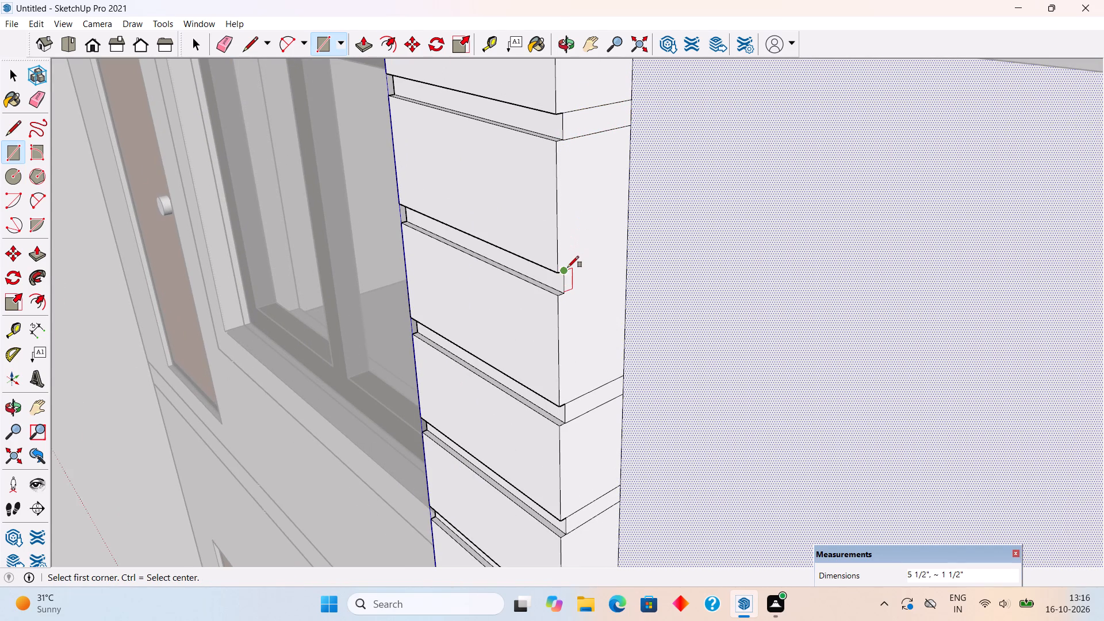
left_click(568, 267)
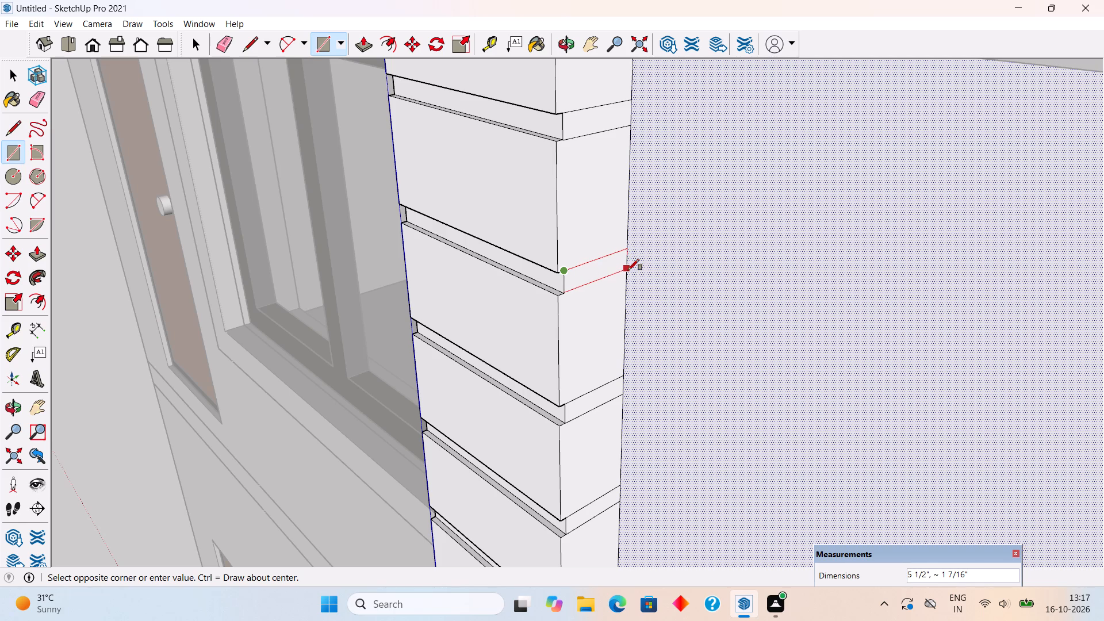
left_click(628, 270)
Draw a 5 1/2" by about 1 7/16" rectangle on the left side face at the fifth groove above the last marked one.
scroll(589, 293, "down", 20)
scroll(589, 293, "down", 5)
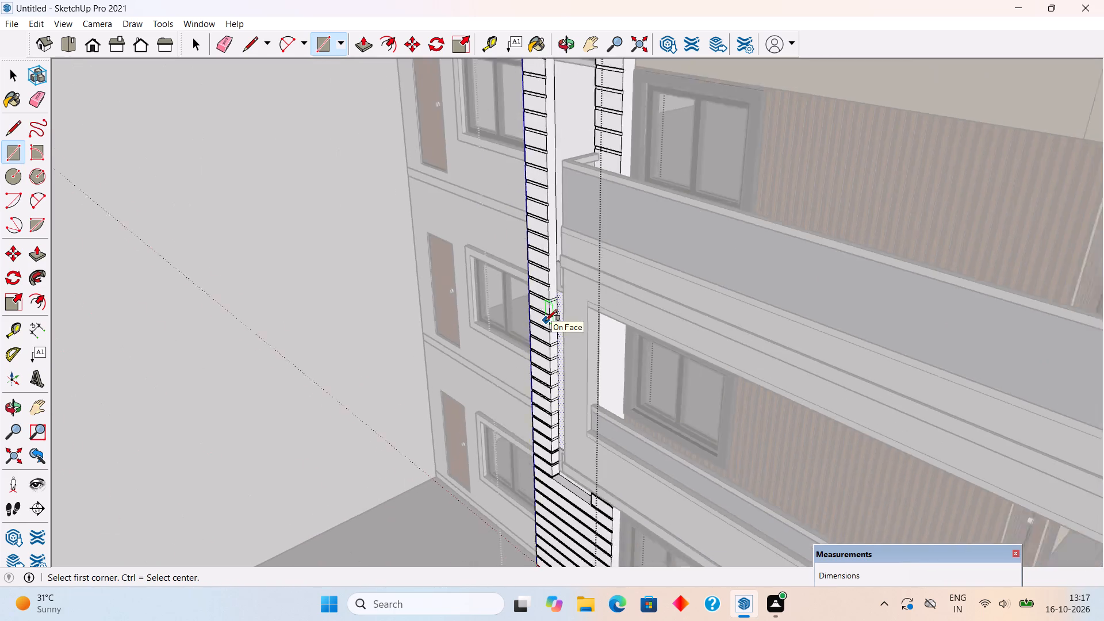
scroll(546, 321, "down", 2)
scroll(557, 164, "up", 10)
scroll(547, 427, "up", 1)
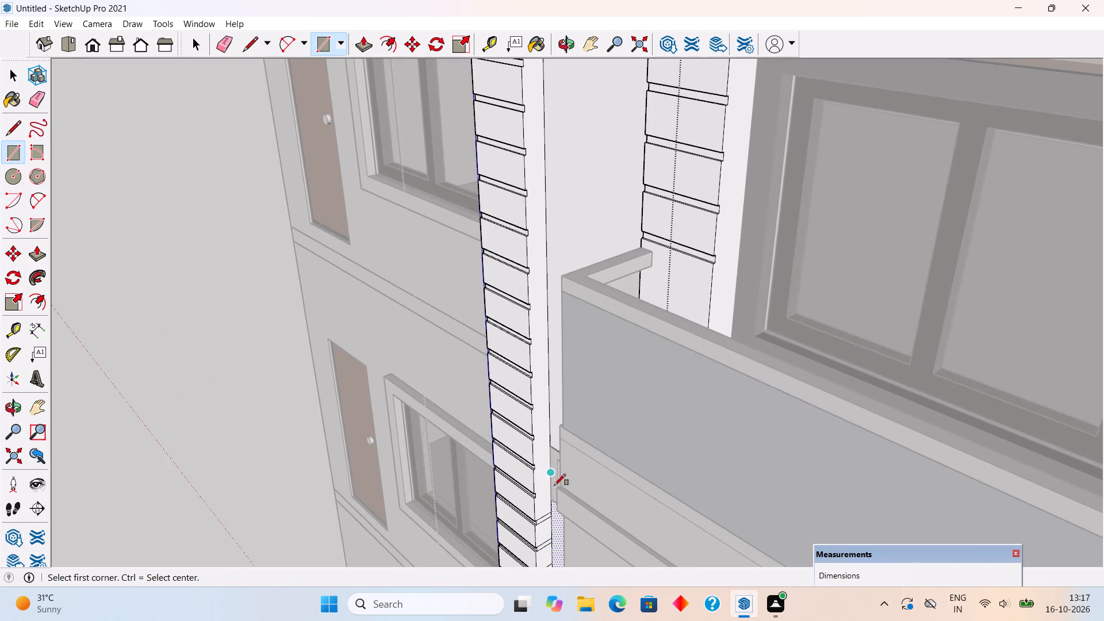
scroll(559, 504, "up", 9)
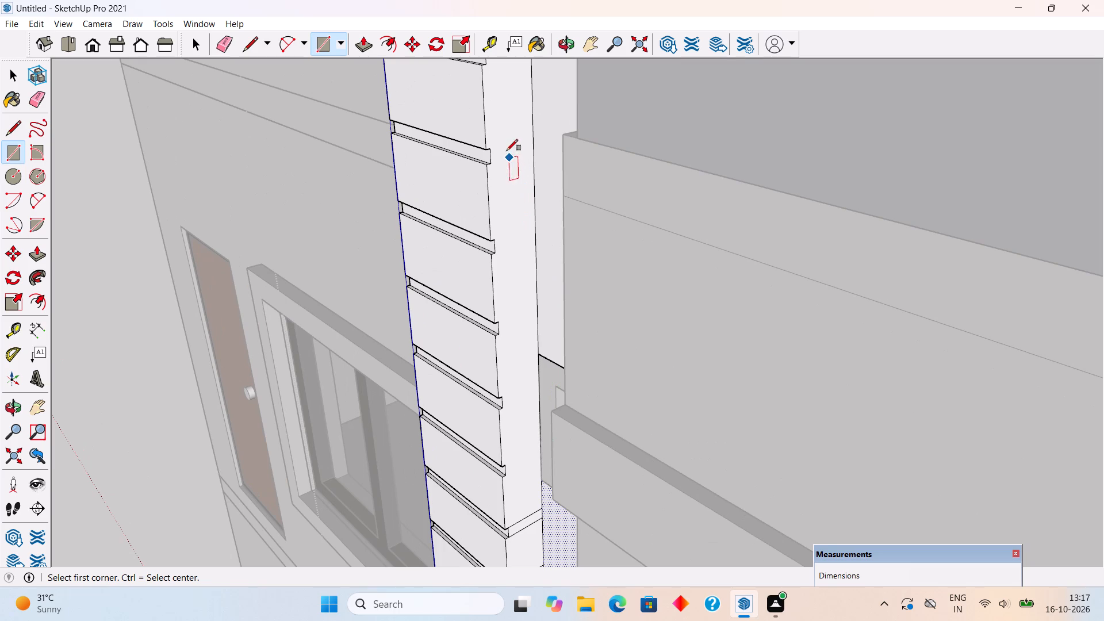
left_click(493, 148)
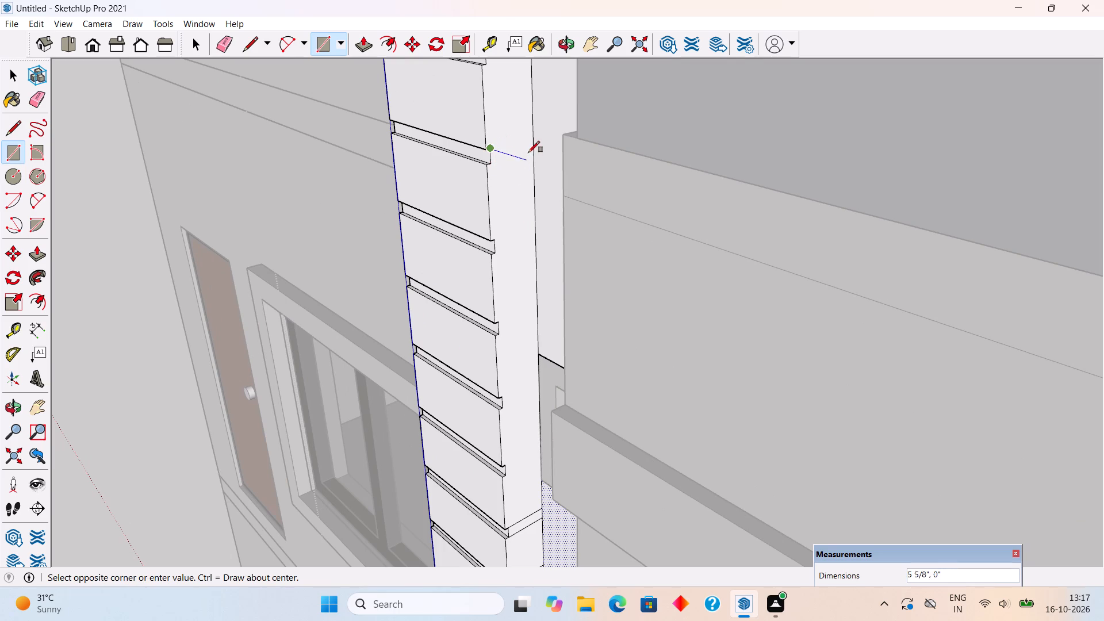
left_click(532, 154)
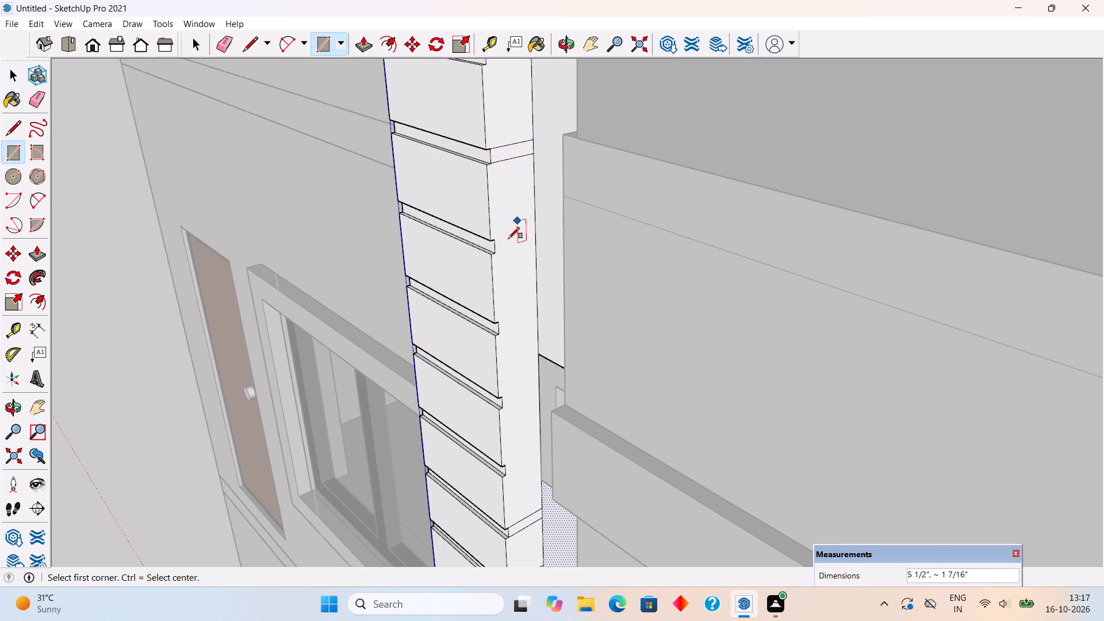
Draw 5 1/2" by about 1 1/2" rectangles on the side face at the two skipped grooves directly below that rectangle.
scroll(499, 240, "up", 5)
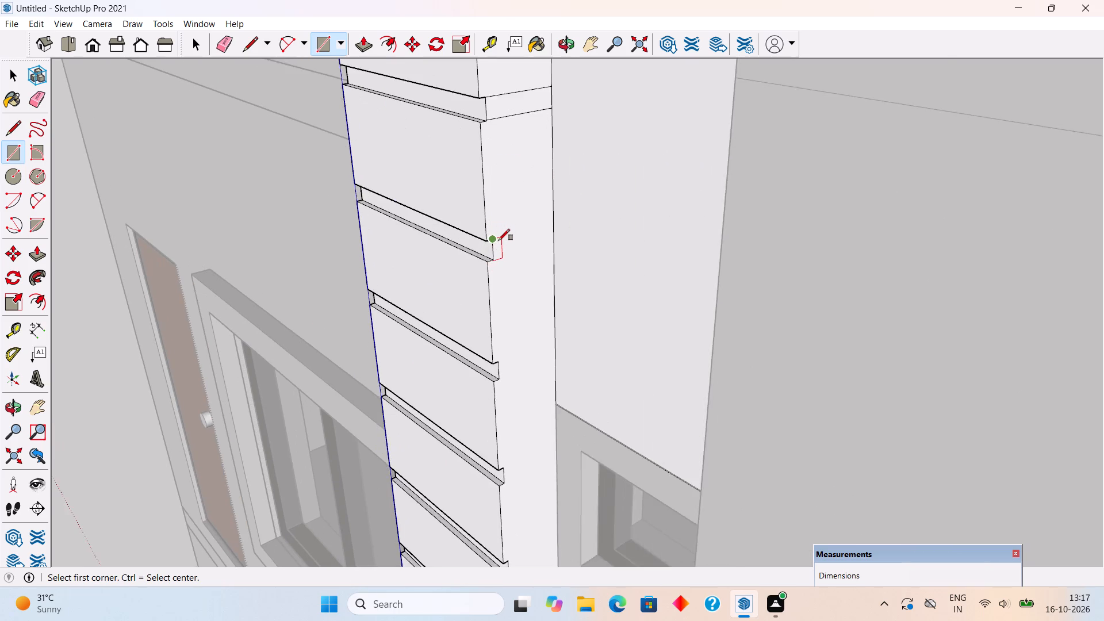
left_click(499, 240)
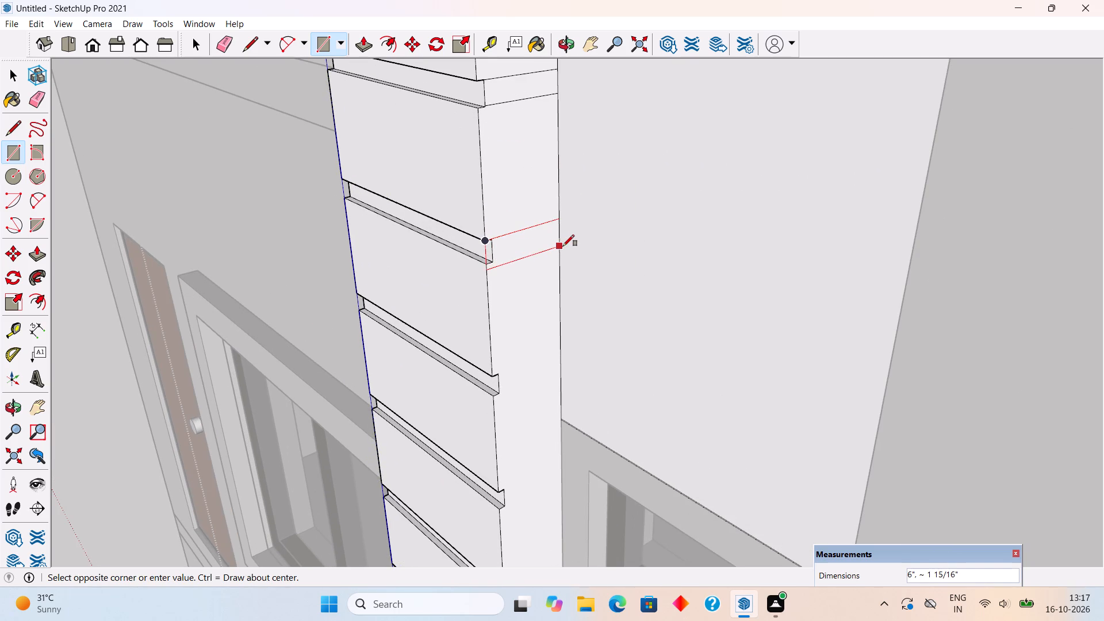
key("r")
scroll(482, 227, "up", 7)
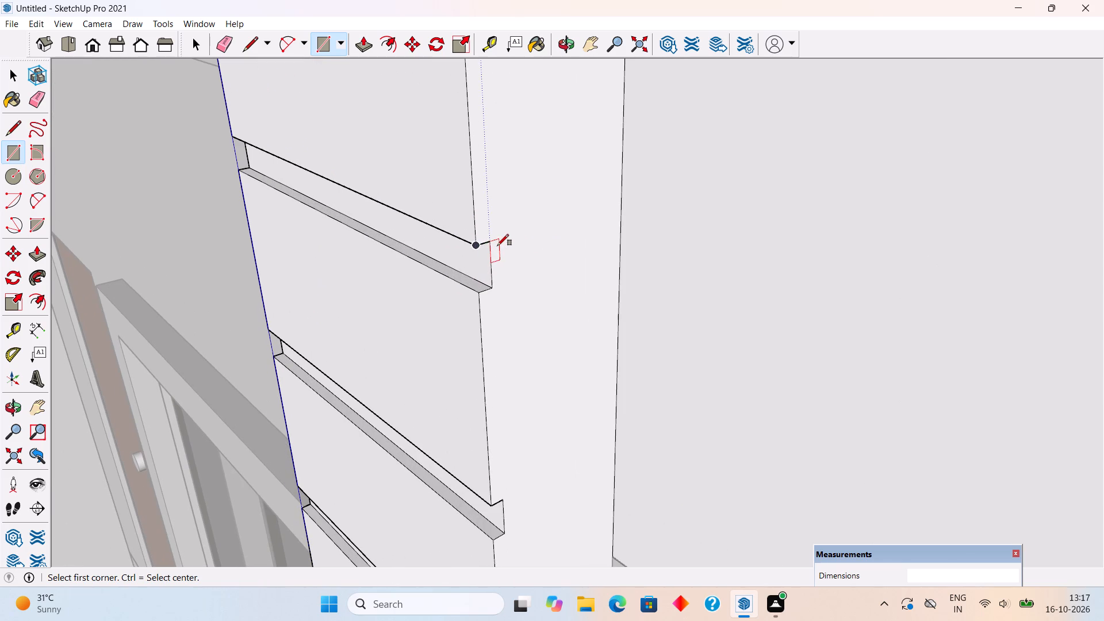
left_click(492, 242)
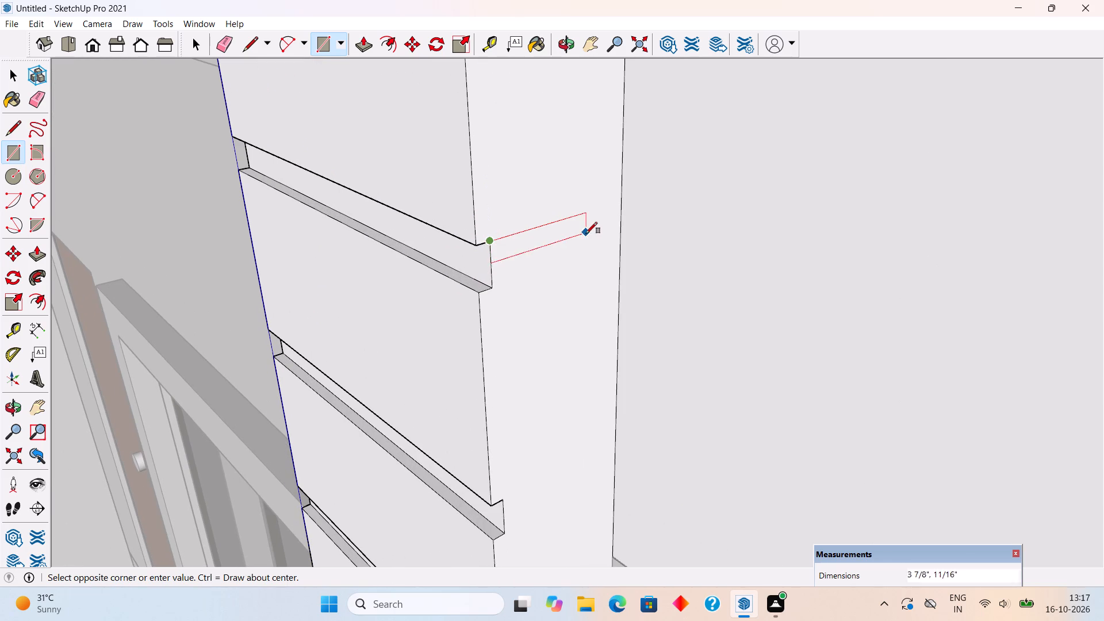
left_click(618, 244)
left_click(507, 504)
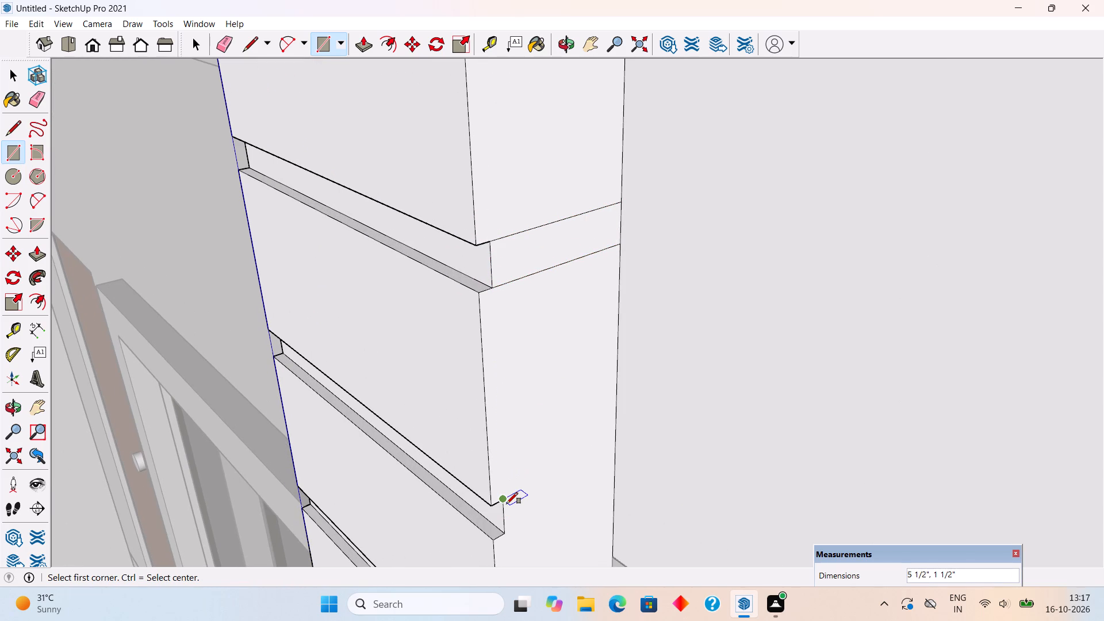
left_click(619, 470)
Draw 5 1/2" by about 1 1/2" rectangles on the side face at the two grooves still left unmarked in the skipped stretch.
scroll(610, 262, "down", 16)
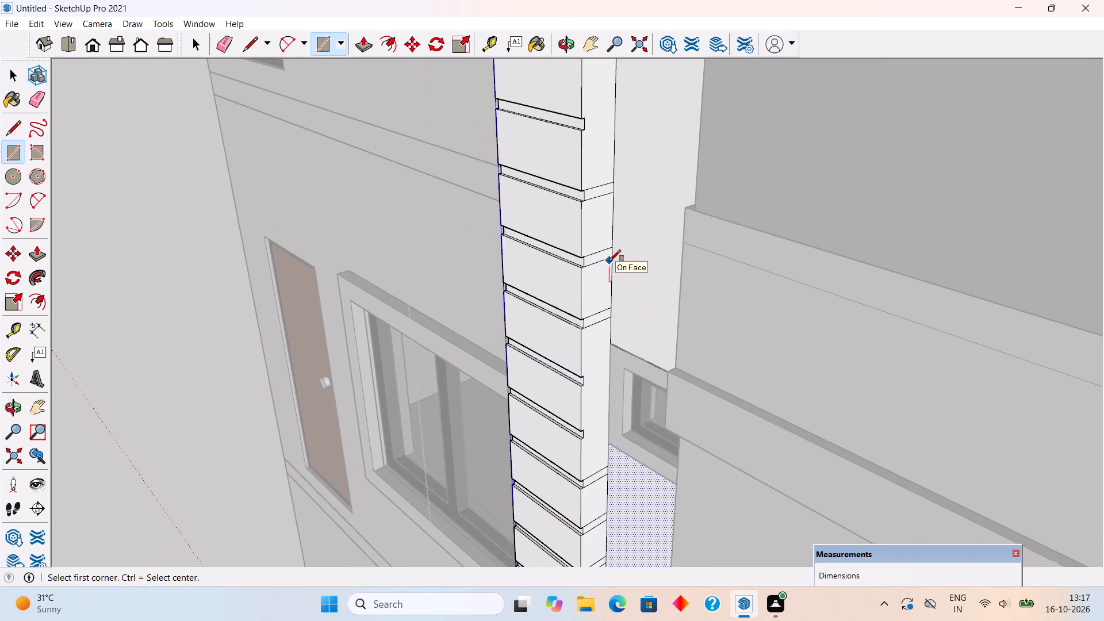
scroll(601, 512, "up", 6)
scroll(568, 216, "up", 1)
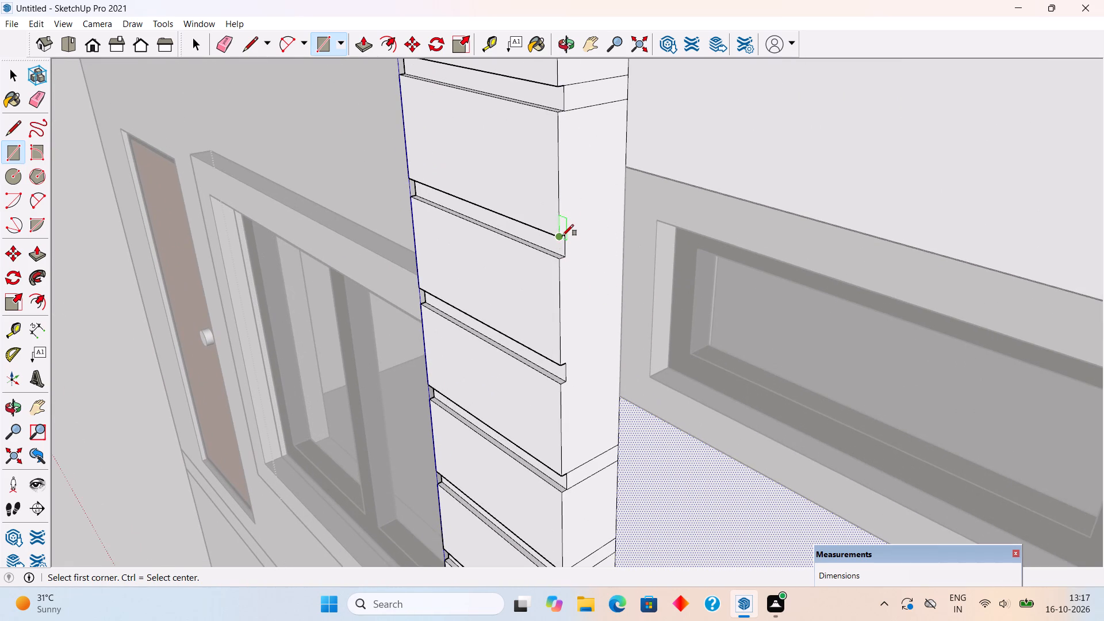
left_click(565, 235)
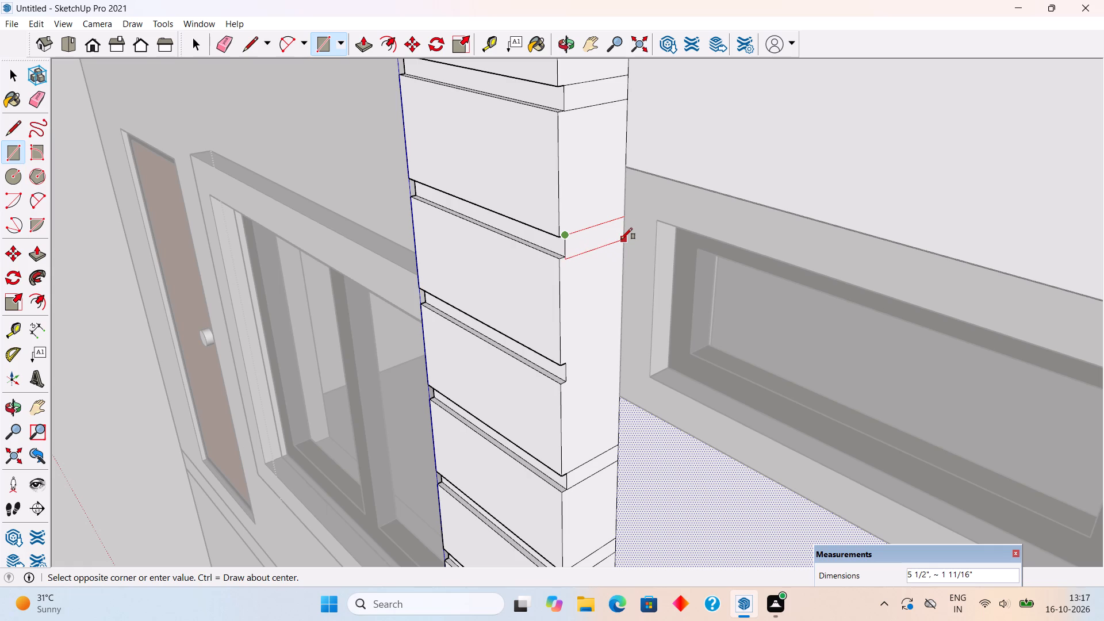
left_click(621, 237)
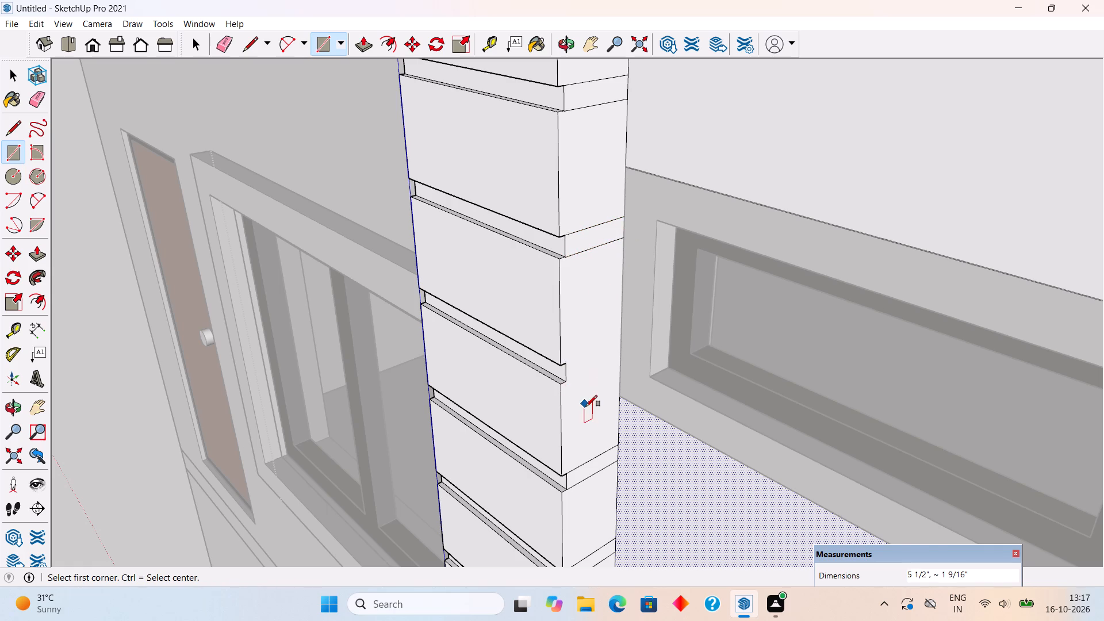
scroll(586, 407, "up", 6)
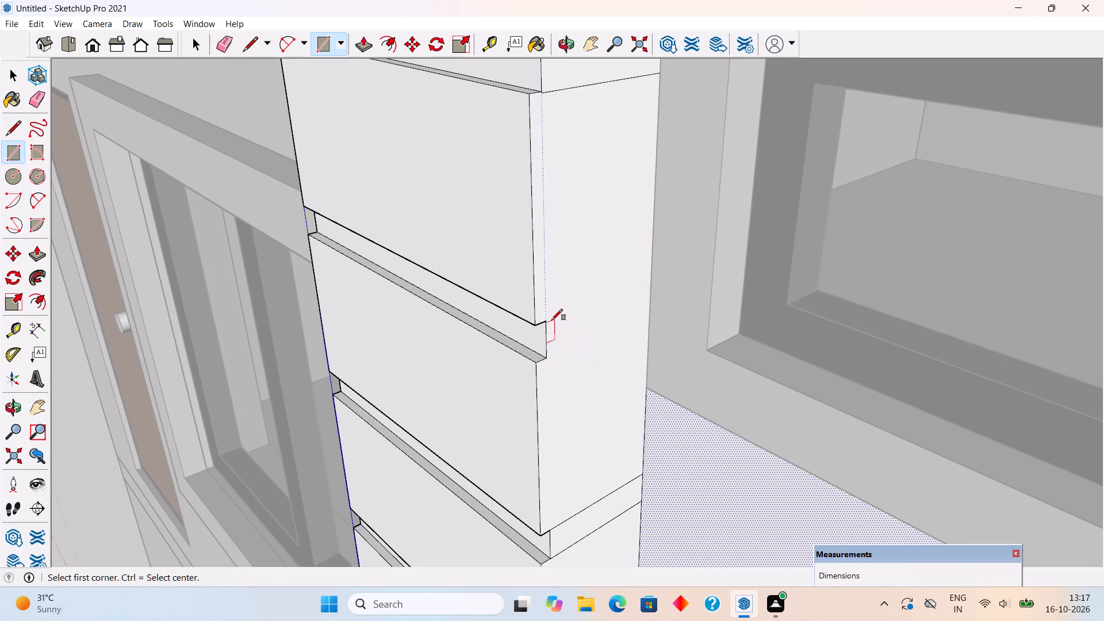
left_click(547, 320)
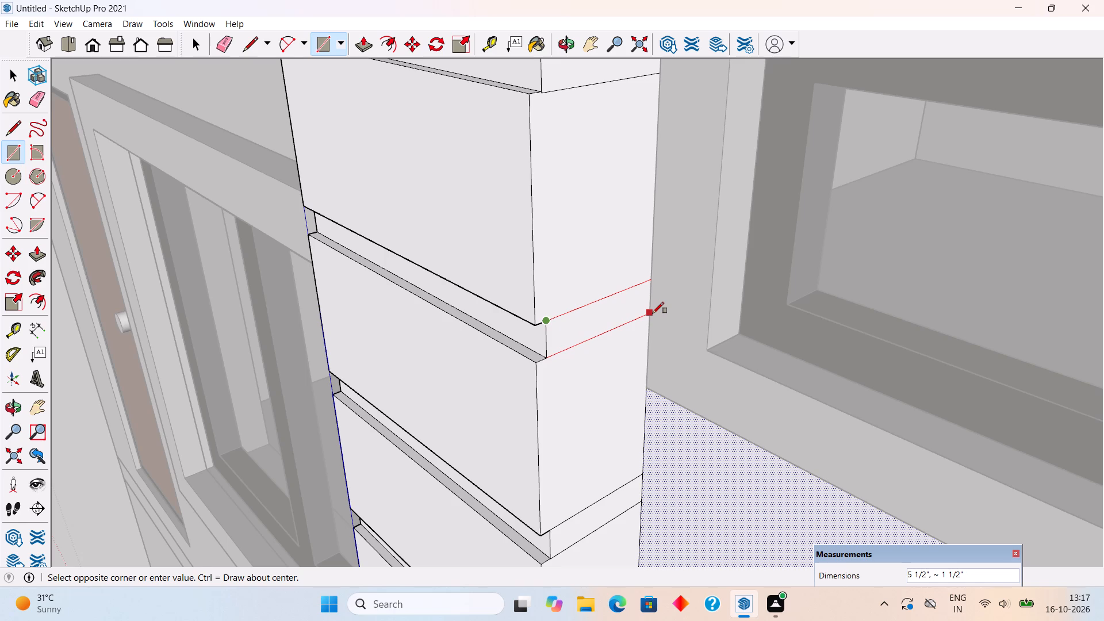
left_click(653, 313)
Draw 5 1/2" by about 1 1/2" rectangles on the recess's left side face at the next two grooves above the marked run.
scroll(559, 397, "down", 20)
scroll(559, 397, "down", 2)
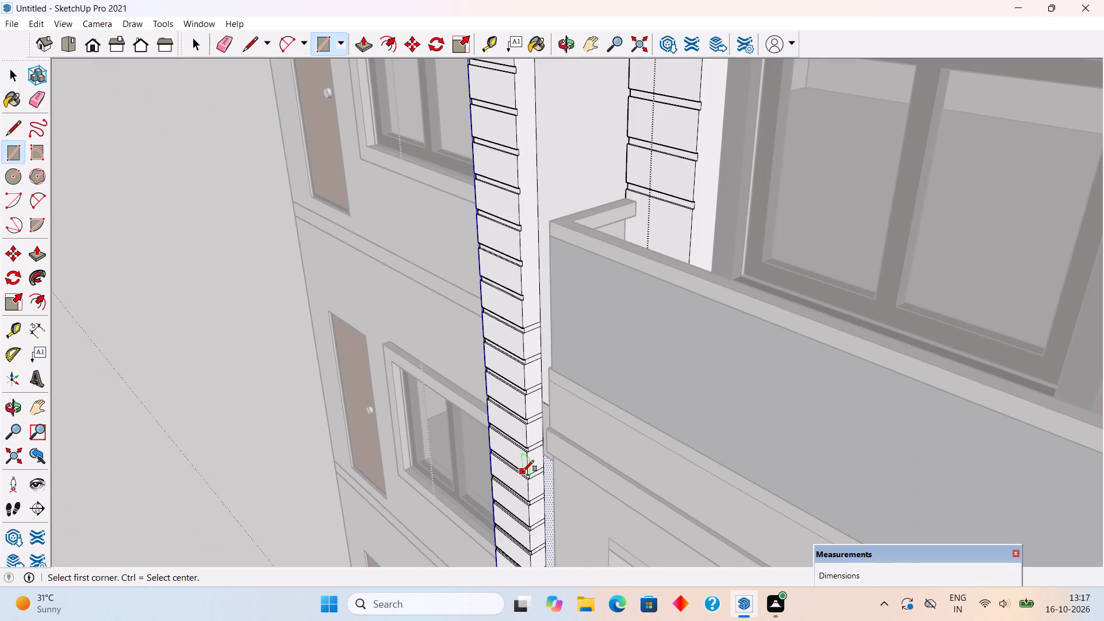
scroll(531, 179, "up", 9)
scroll(516, 390, "up", 1)
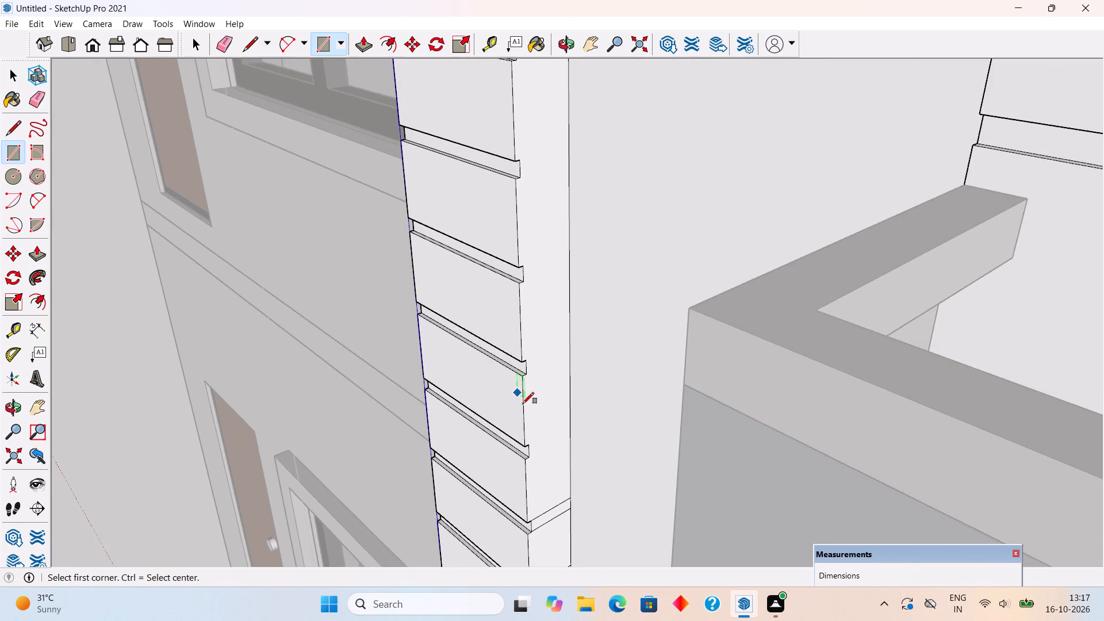
scroll(551, 464, "up", 5)
left_click(515, 427)
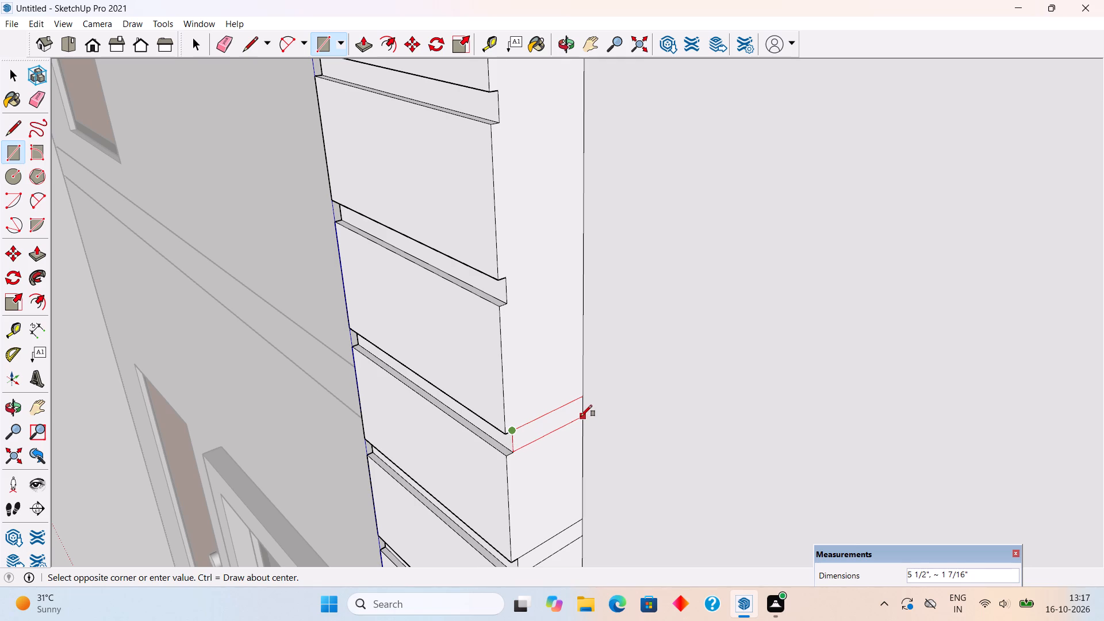
left_click(581, 416)
left_click(508, 274)
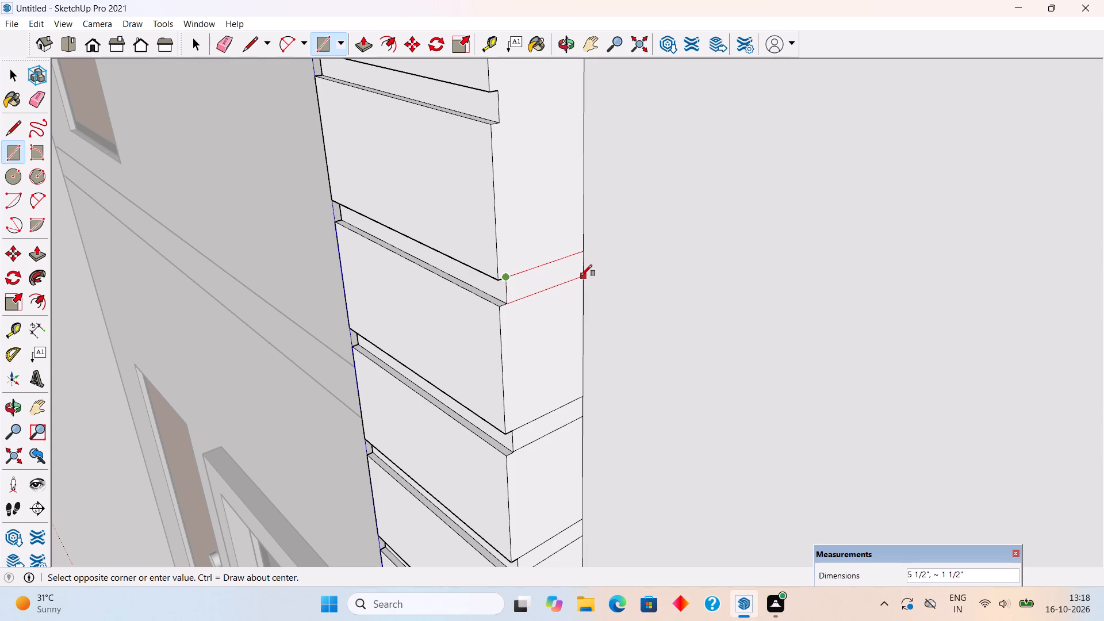
left_click(581, 276)
Draw 5 1/2" by about 1 1/2" rectangles on the left side face at the following two grooves up.
scroll(574, 313, "down", 3)
scroll(569, 405, "down", 4)
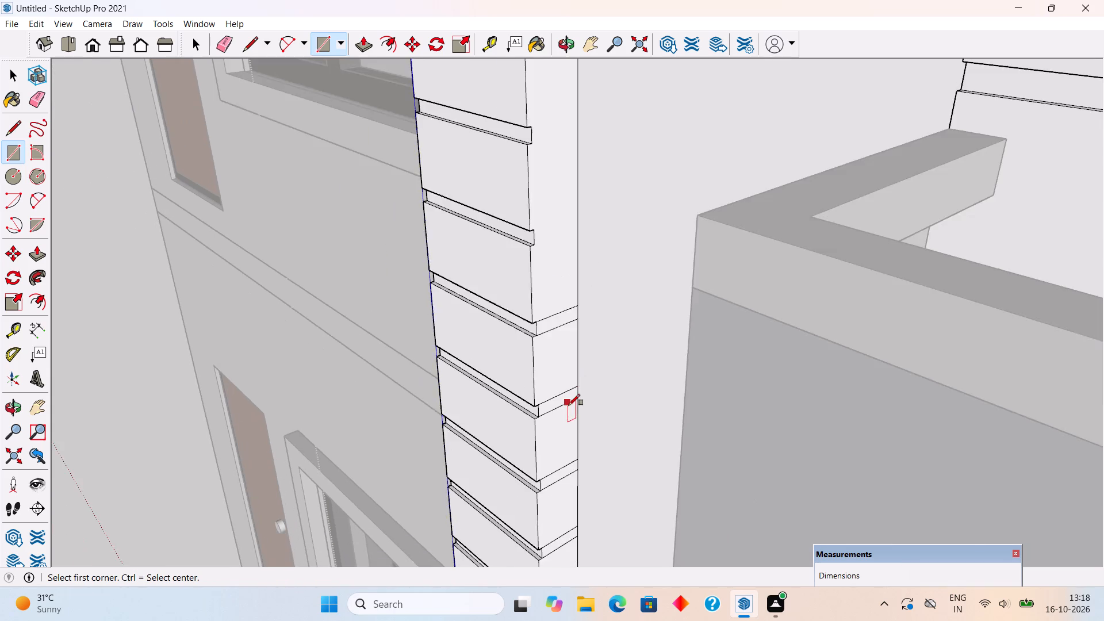
scroll(569, 405, "down", 5)
scroll(581, 277, "up", 11)
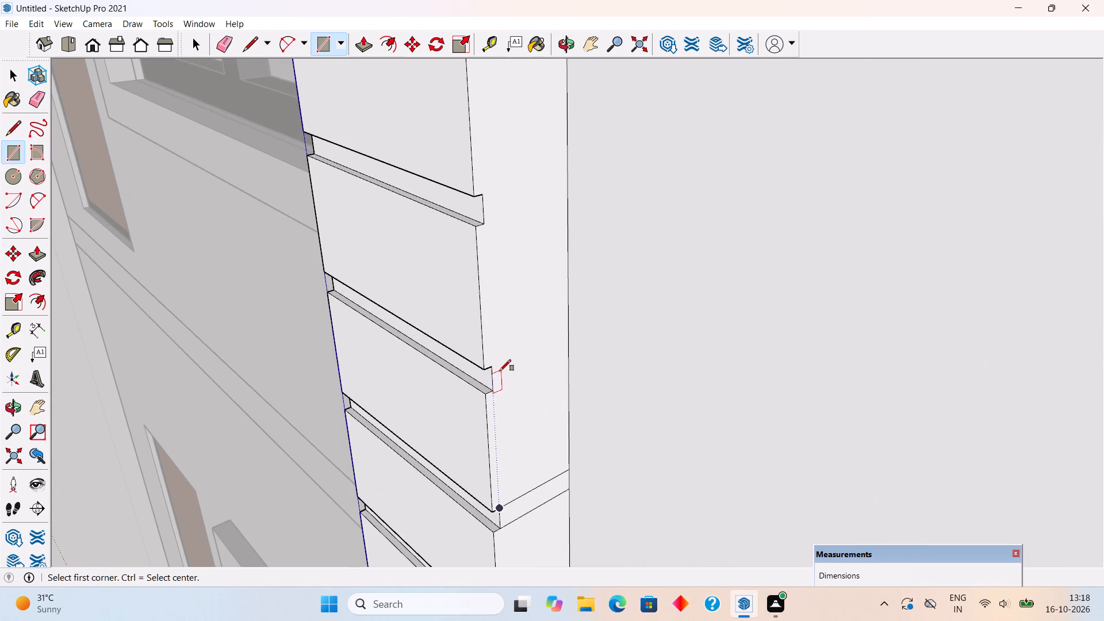
left_click(493, 362)
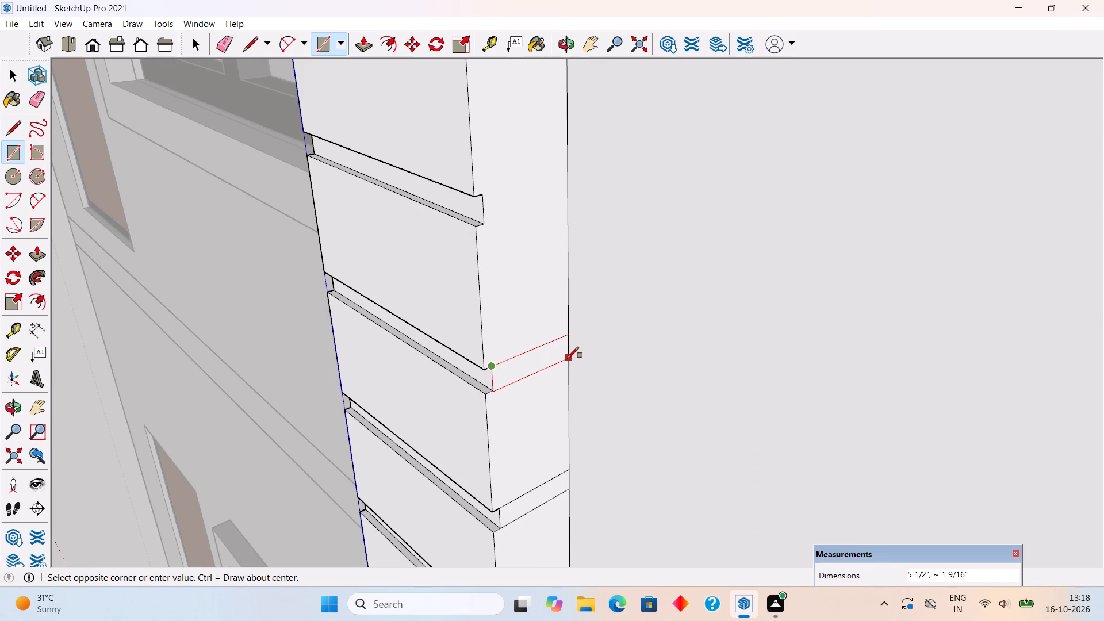
left_click(568, 358)
left_click(484, 191)
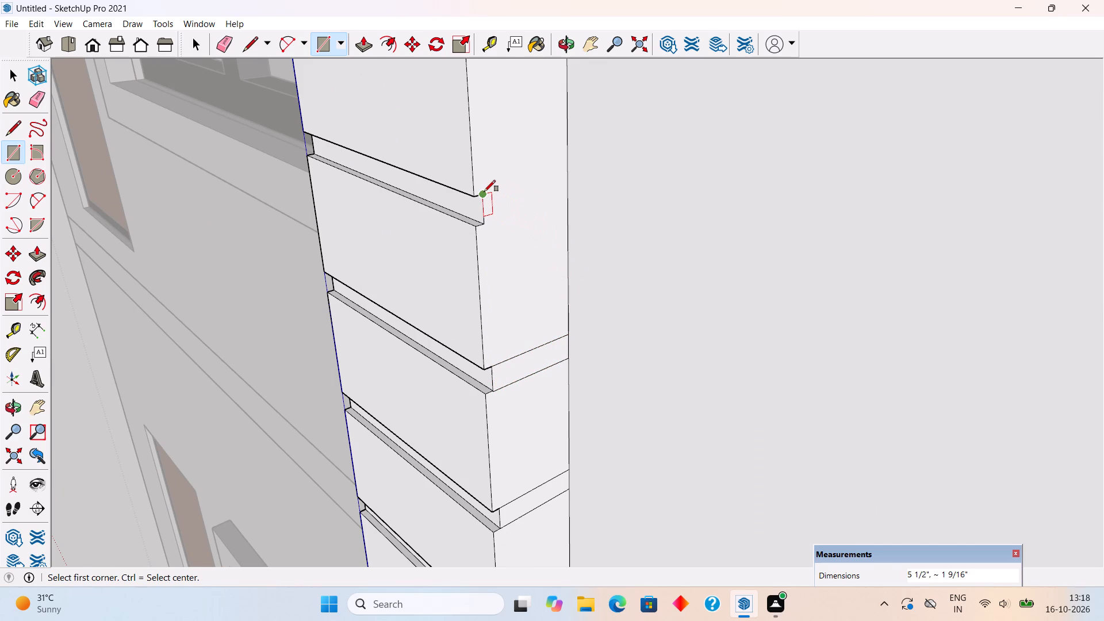
left_click(568, 200)
Draw 5 1/2" by 1 1/2" rectangles on the recess's left side face at the next two grooves above the marked run.
scroll(548, 392, "down", 15)
scroll(536, 300, "up", 6)
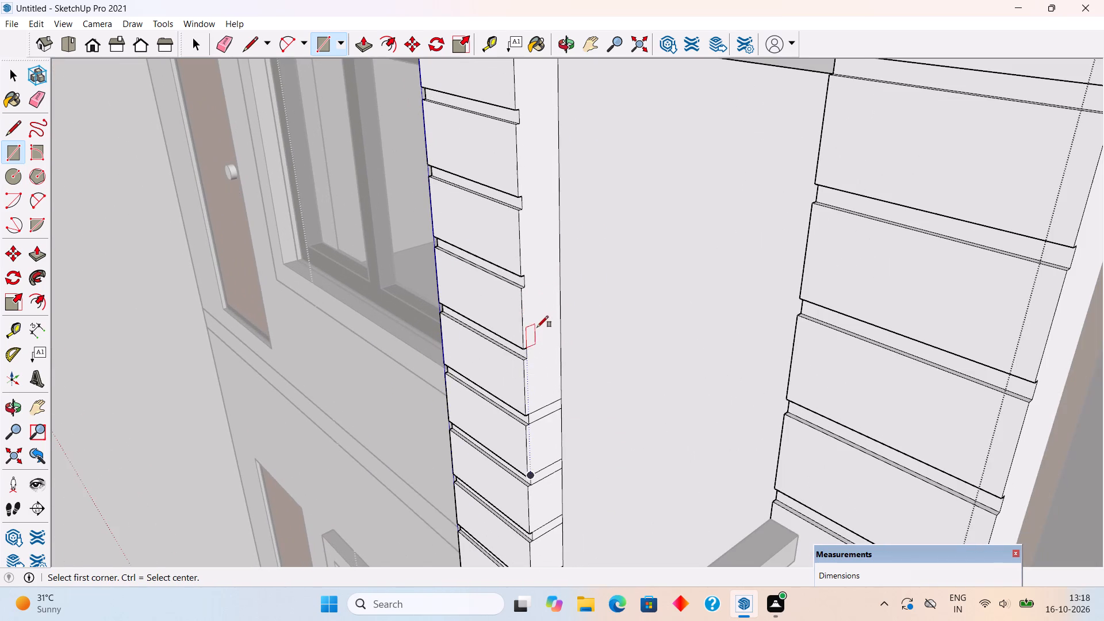
scroll(524, 358, "up", 10)
left_click(524, 336)
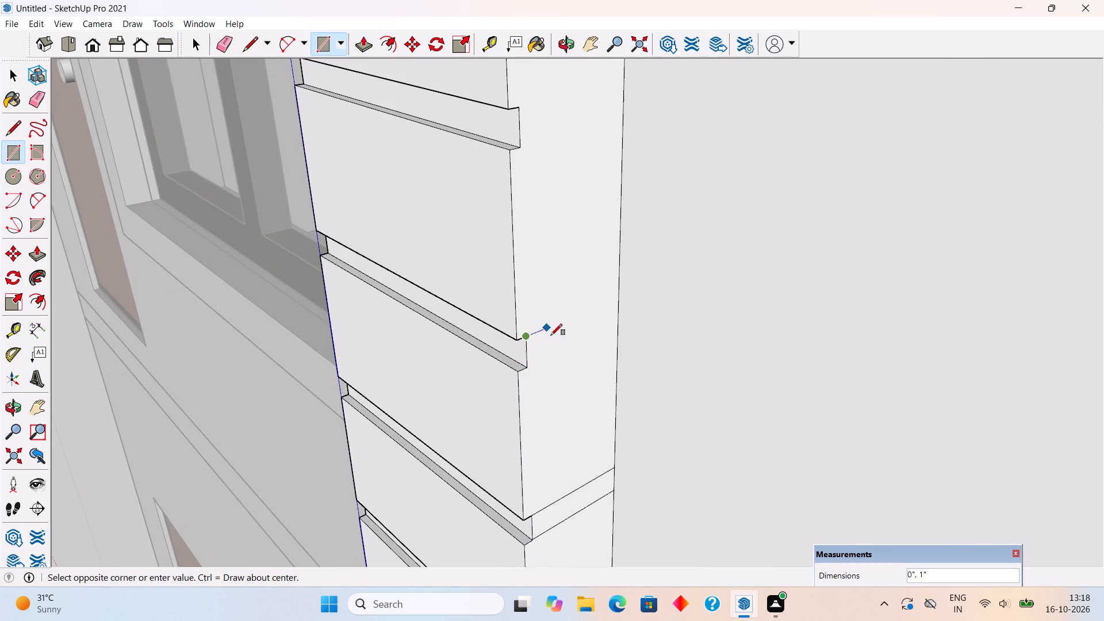
left_click(619, 328)
scroll(556, 93, "up", 4)
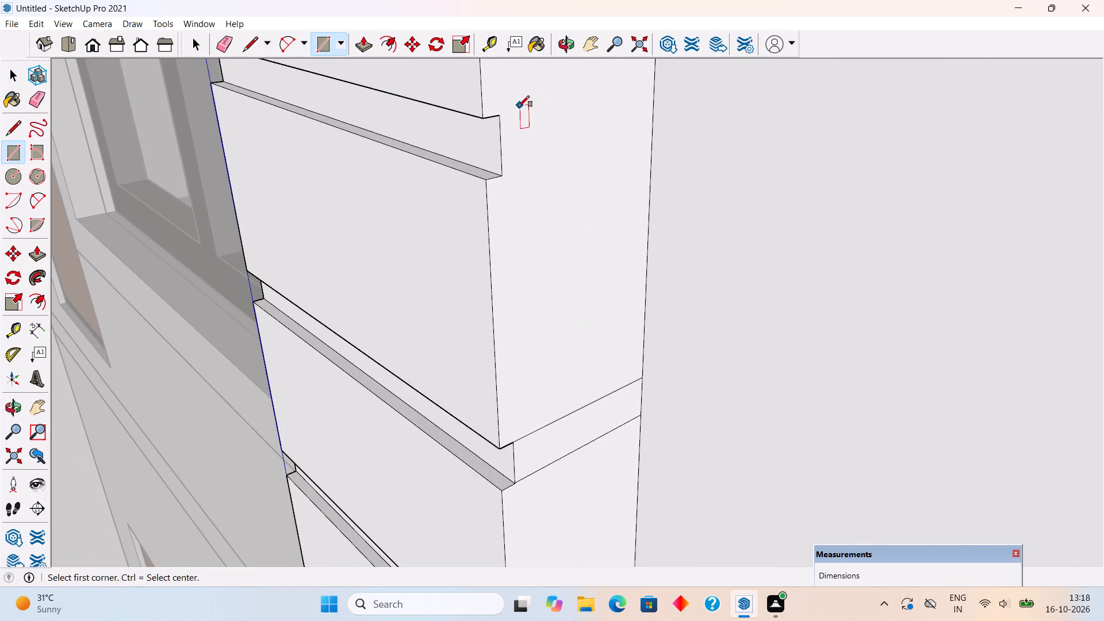
left_click(497, 116)
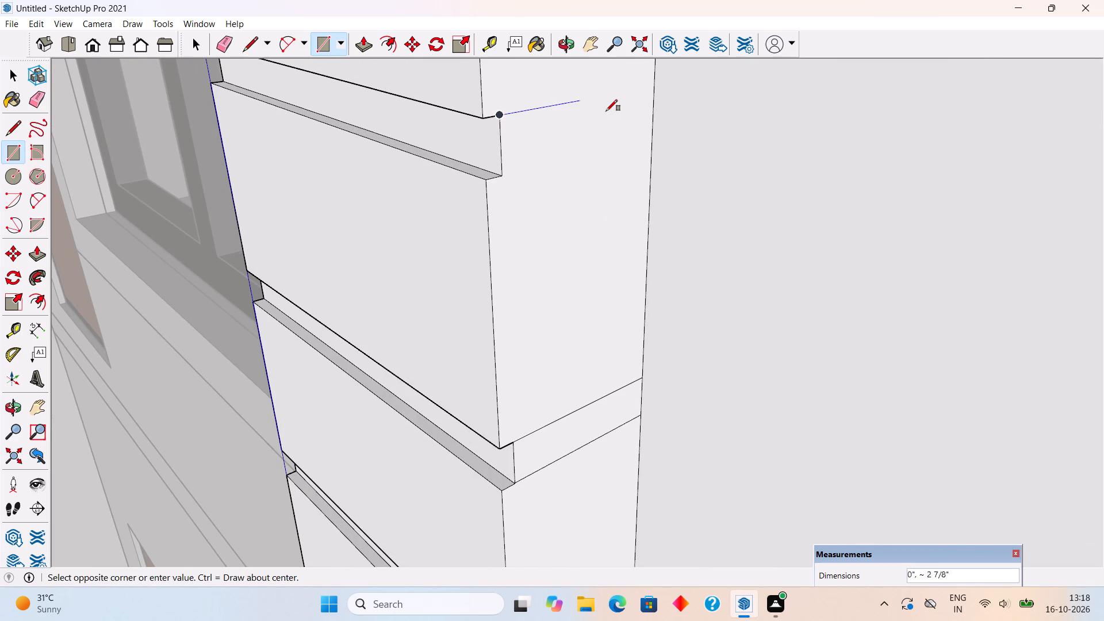
left_click(653, 140)
Draw 5 1/2" by 1 1/2" rectangles on the left side face at the following two grooves up, beside the upper window.
scroll(615, 189, "down", 20)
scroll(615, 189, "down", 3)
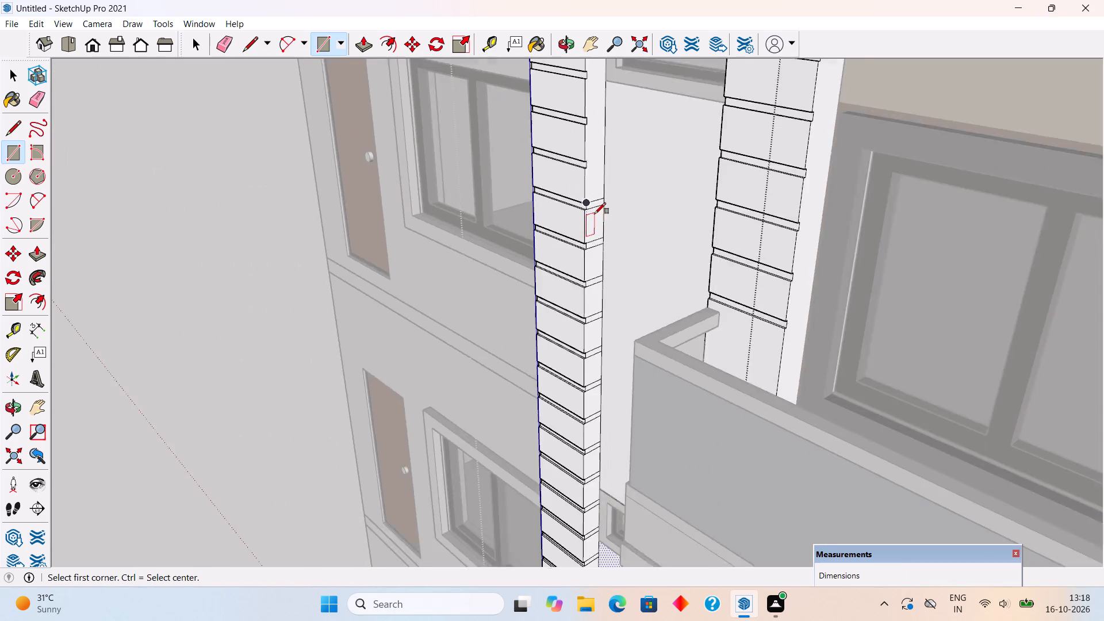
scroll(595, 210, "down", 6)
scroll(615, 72, "up", 8)
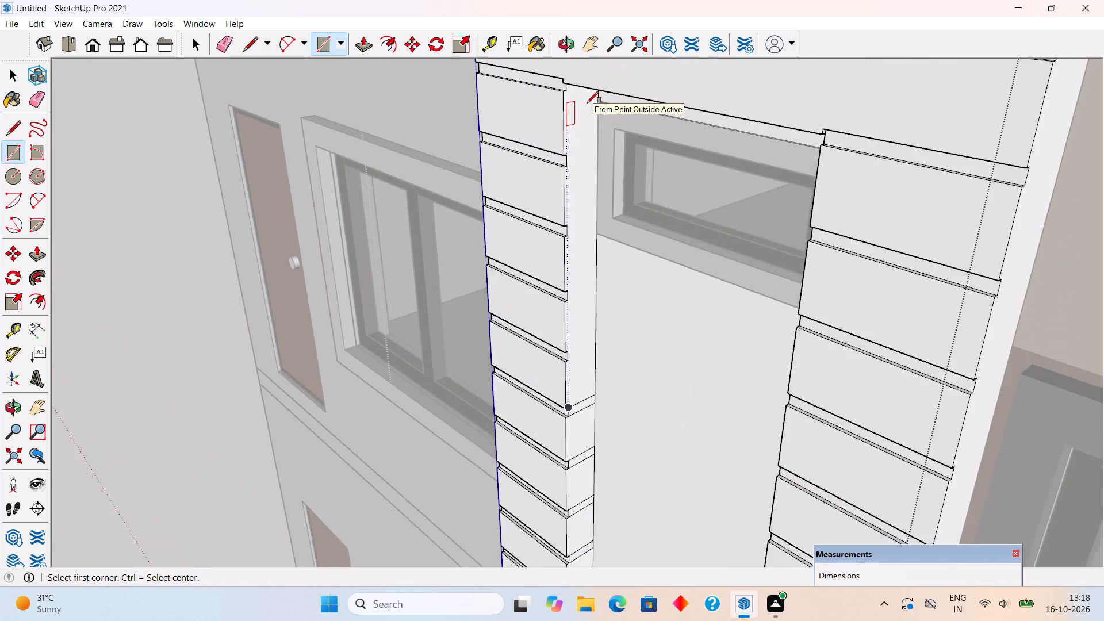
scroll(587, 103, "up", 10)
scroll(586, 109, "down", 3)
scroll(572, 496, "up", 2)
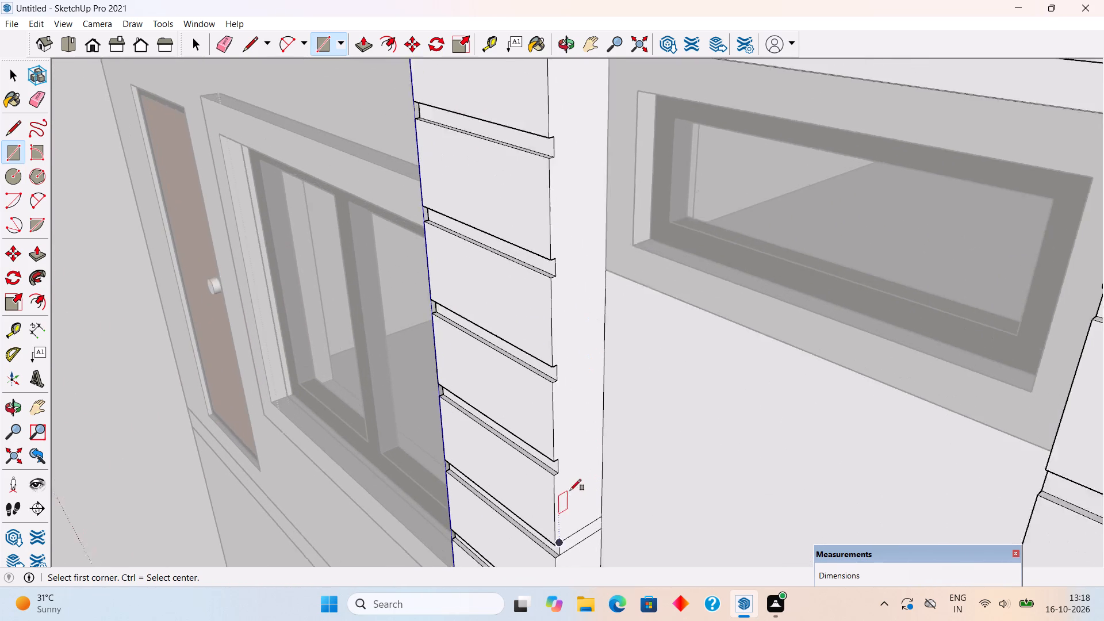
scroll(570, 490, "up", 1)
left_click(559, 454)
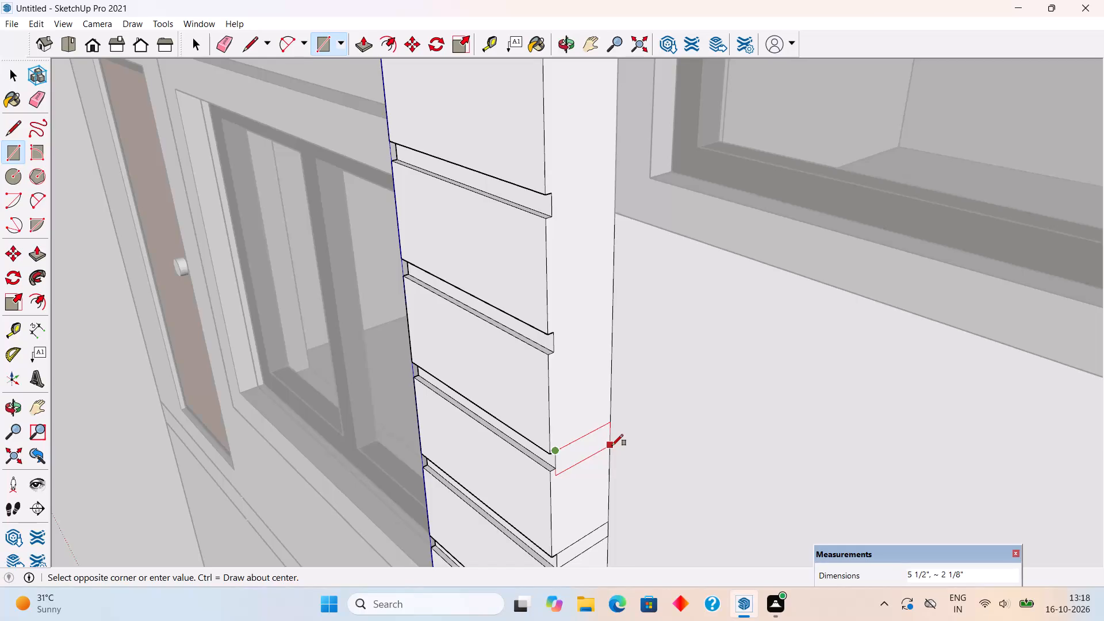
scroll(609, 454, "up", 3)
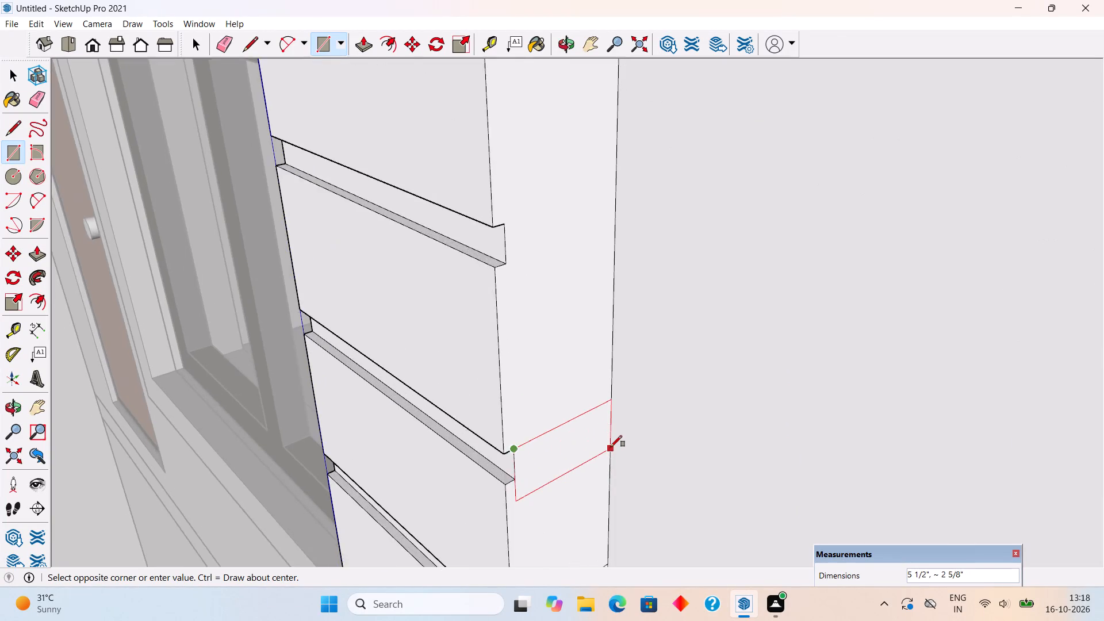
scroll(611, 447, "up", 6)
left_click(612, 418)
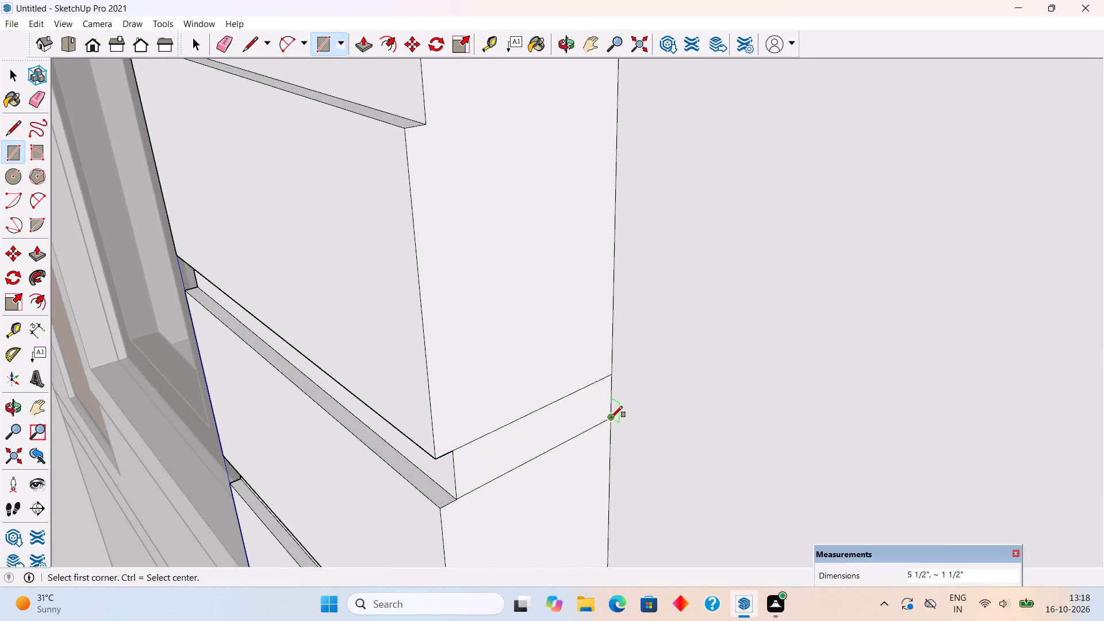
scroll(600, 395, "down", 8)
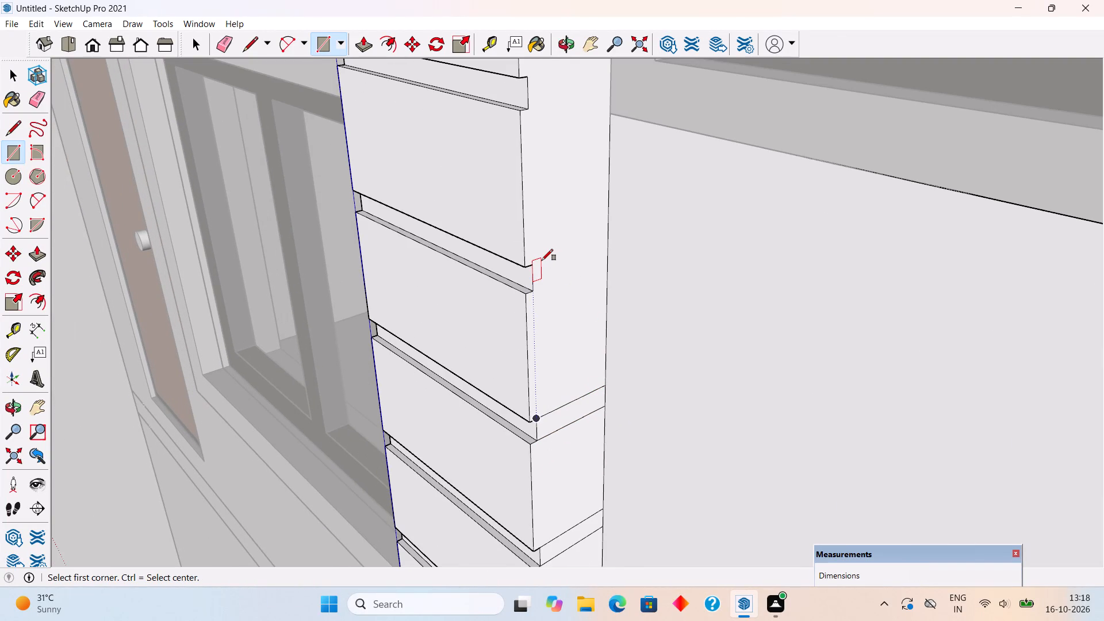
left_click(535, 263)
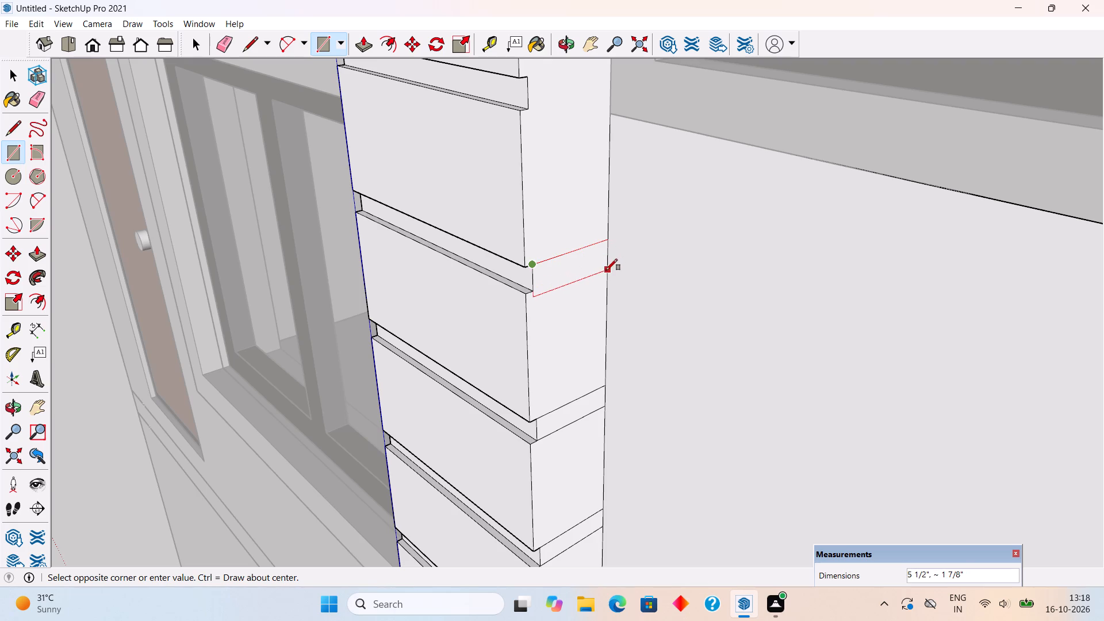
scroll(605, 268, "up", 4)
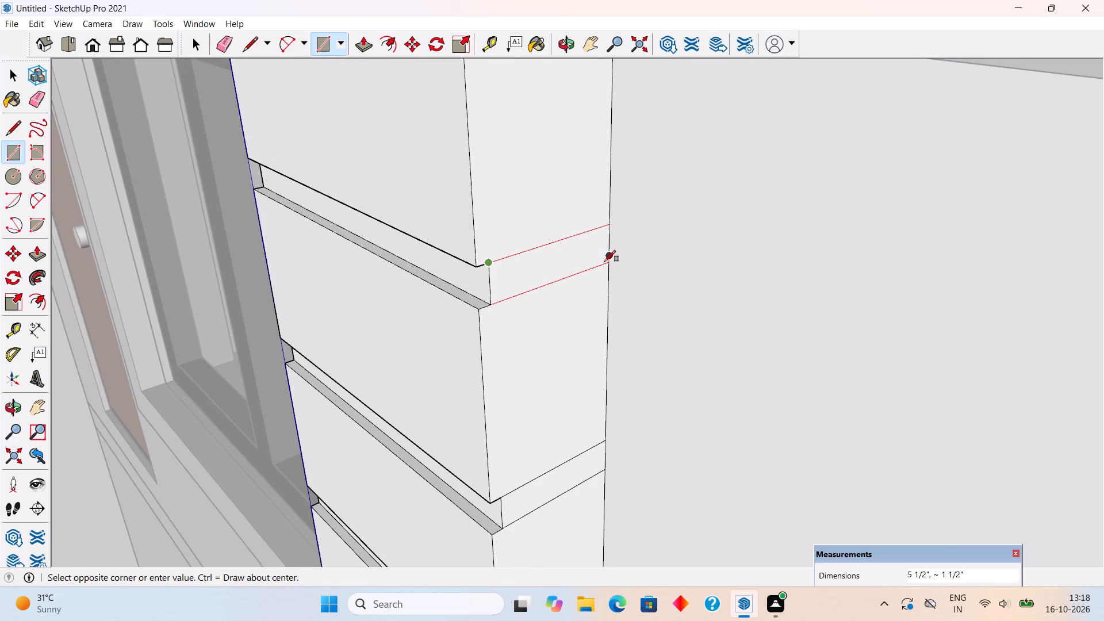
left_click(604, 262)
Draw 5 1/2" by 1 1/2" rectangles on the left side face at the two grooves just below the topmost one.
scroll(550, 385, "down", 12)
scroll(540, 296, "up", 5)
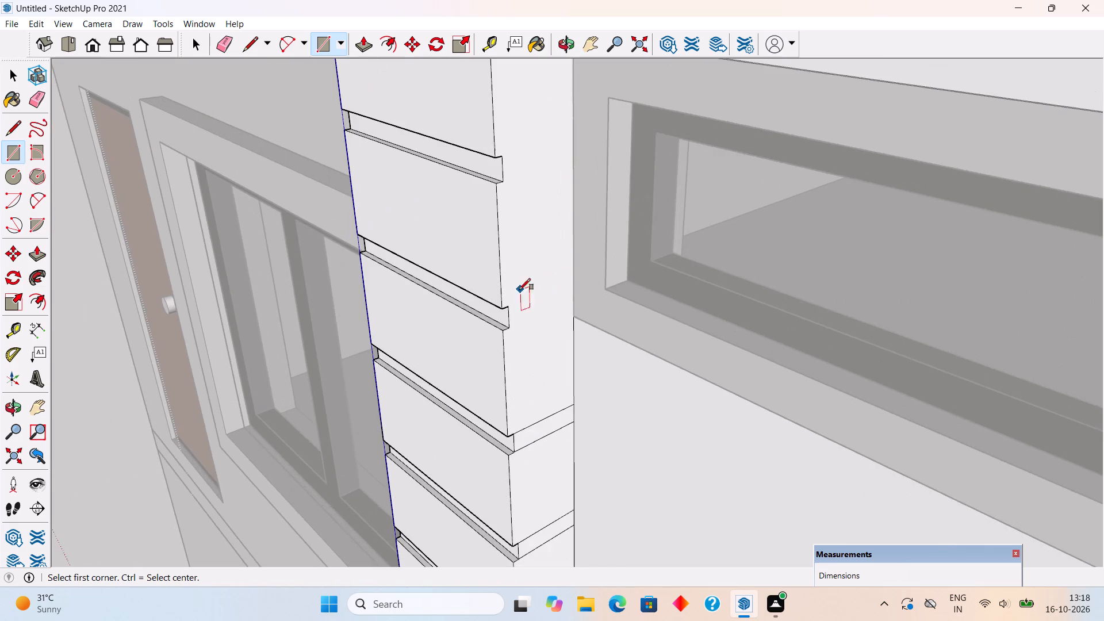
scroll(492, 301, "up", 5)
left_click(519, 308)
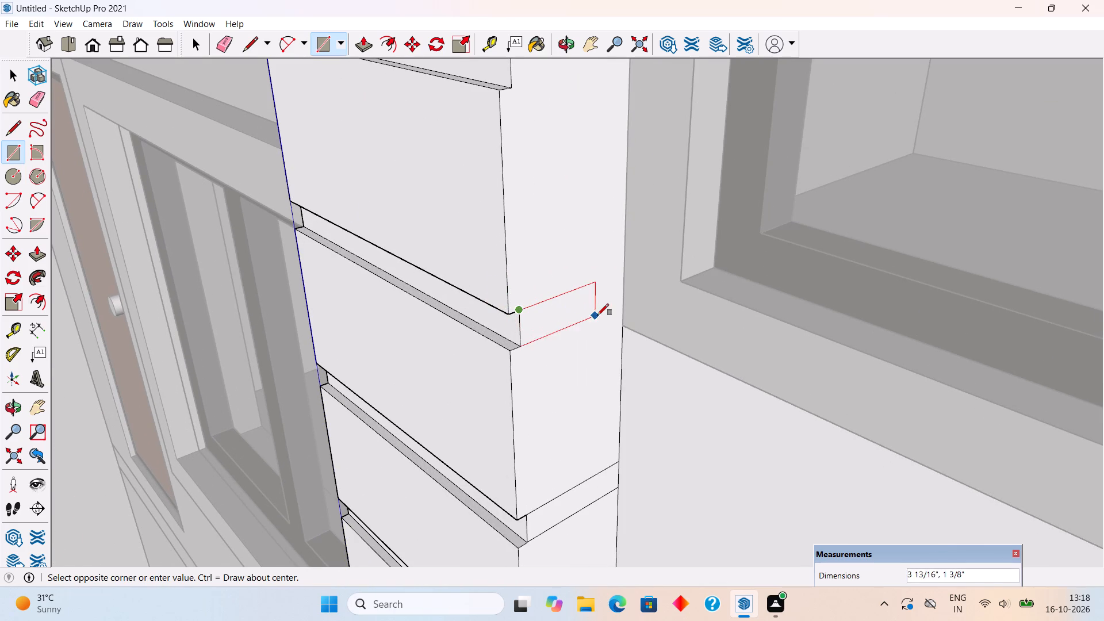
left_click(626, 304)
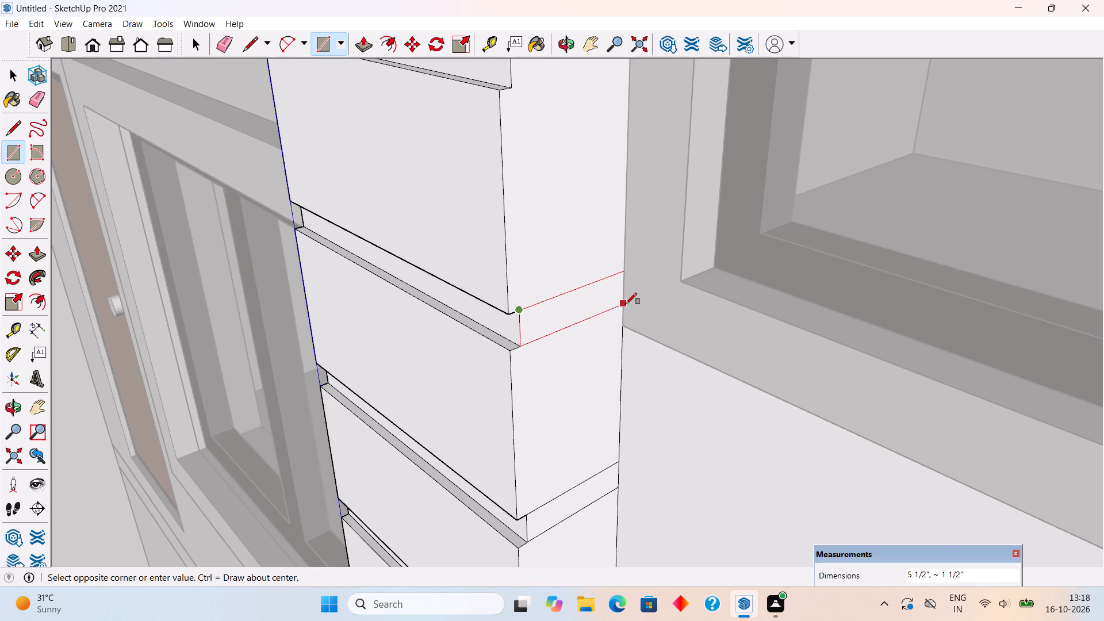
scroll(623, 296, "down", 11)
scroll(589, 220, "up", 3)
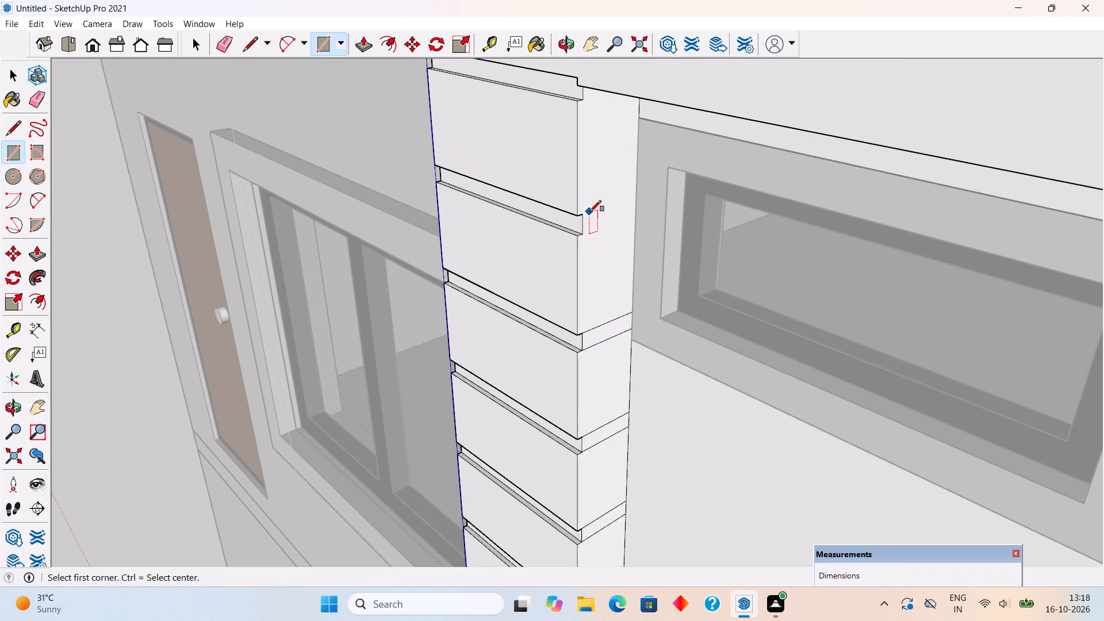
left_click(585, 215)
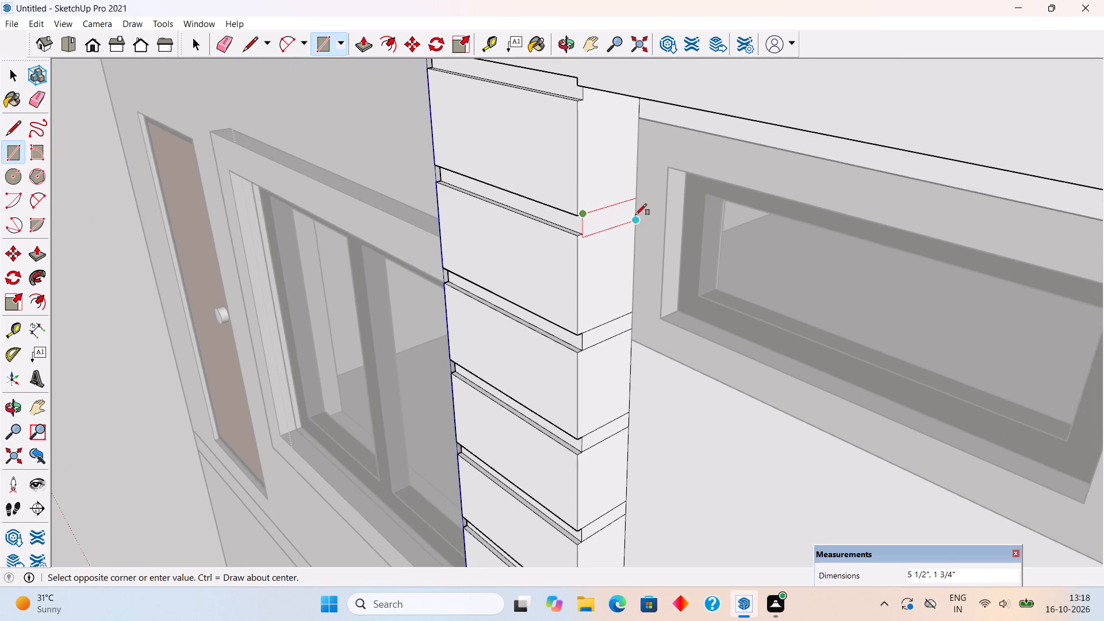
scroll(635, 215, "up", 9)
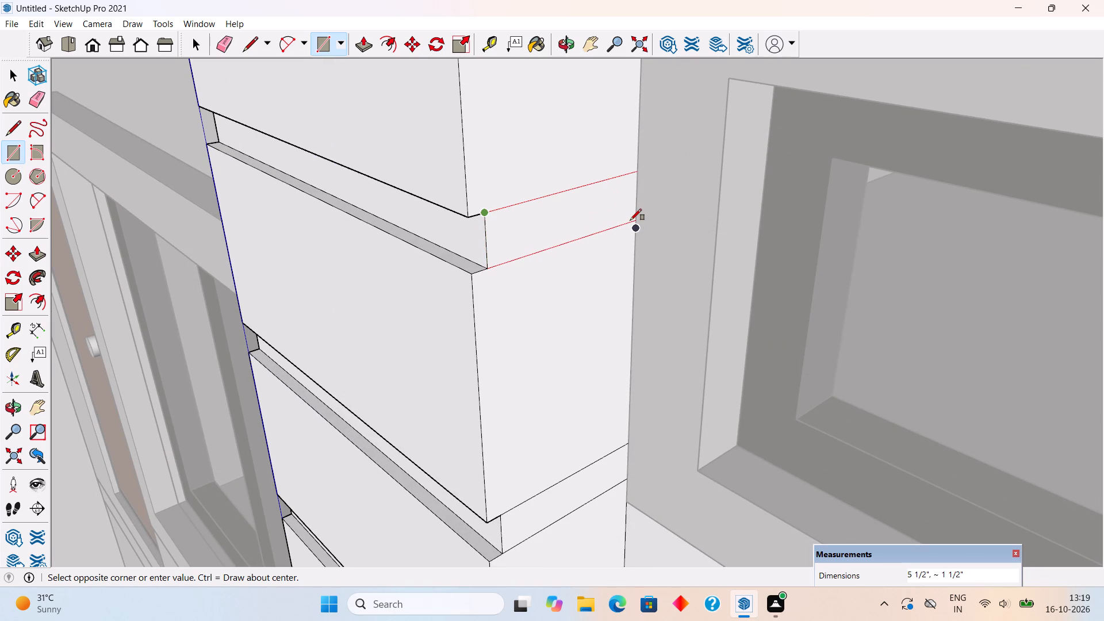
left_click(630, 220)
Draw a 5 1/2" by about 1 1/16" rectangle on the left side face at the topmost groove, directly under the recess's ceiling.
scroll(630, 220, "down", 16)
middle_click_drag(623, 250, 647, 164)
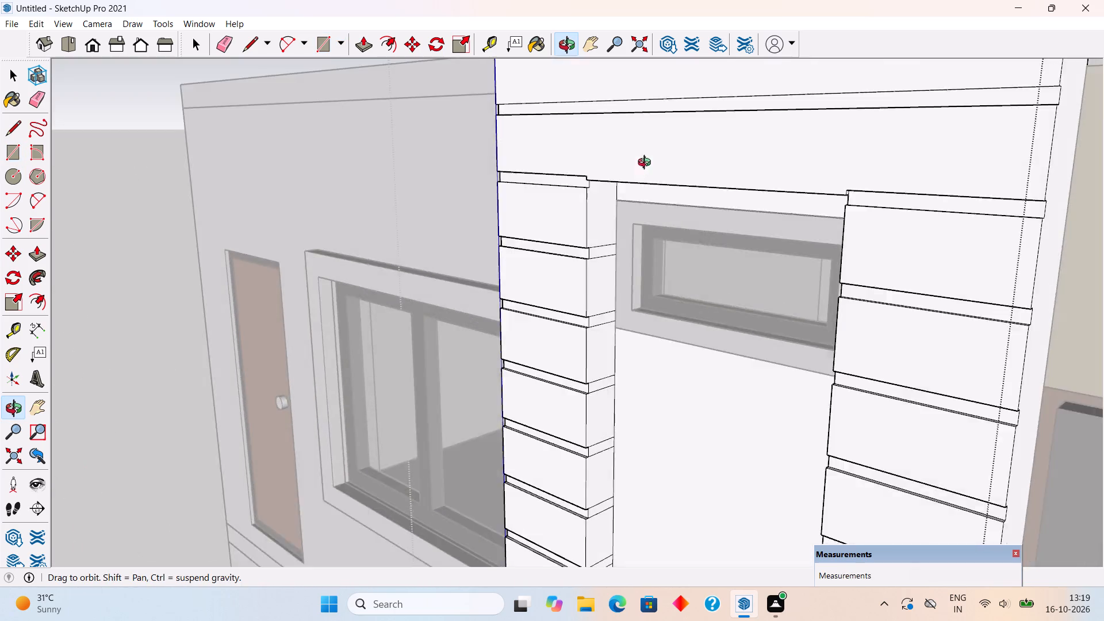
middle_click_drag(647, 164, 658, 141)
scroll(625, 179, "up", 17)
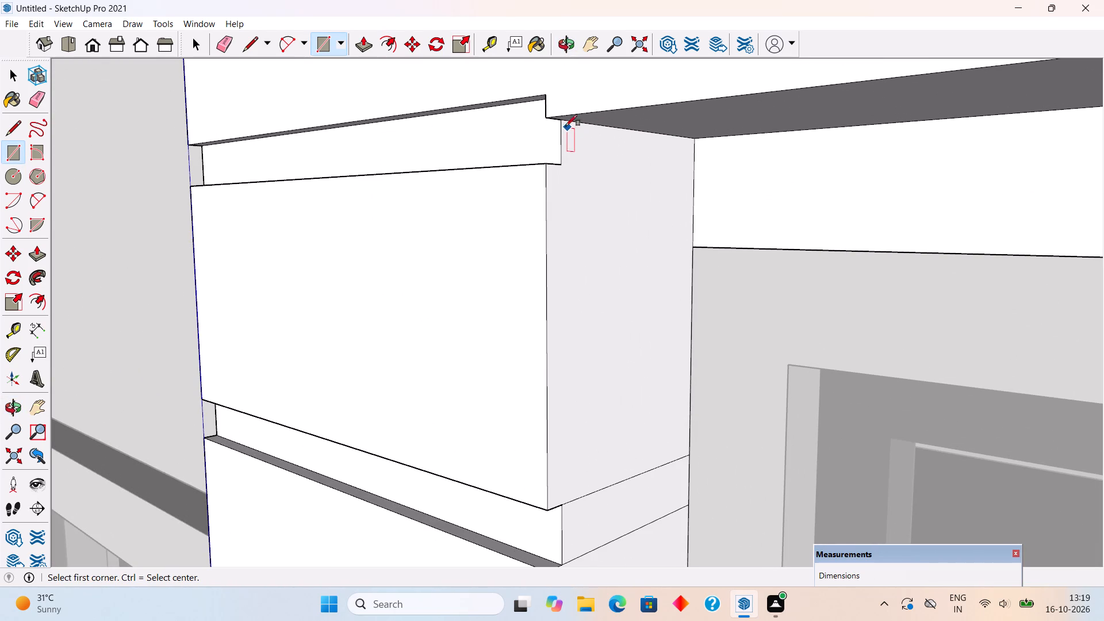
left_click(563, 121)
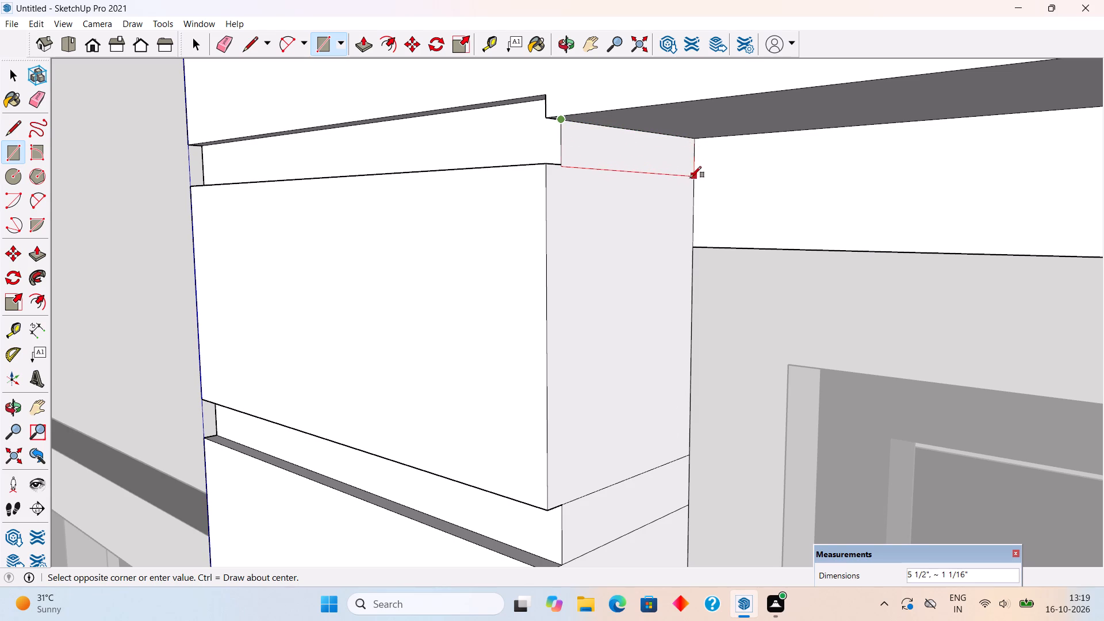
left_click(690, 175)
Push the topmost groove rectangle on the left side face inward about 1/4".
key("p")
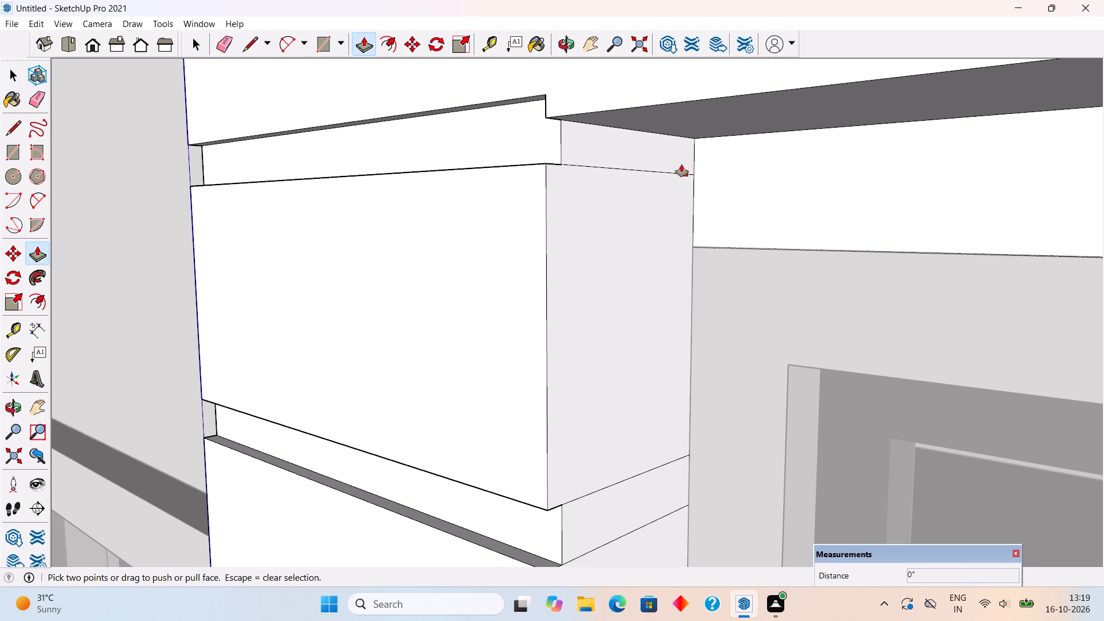
left_click(675, 156)
key("space")
left_click(665, 158)
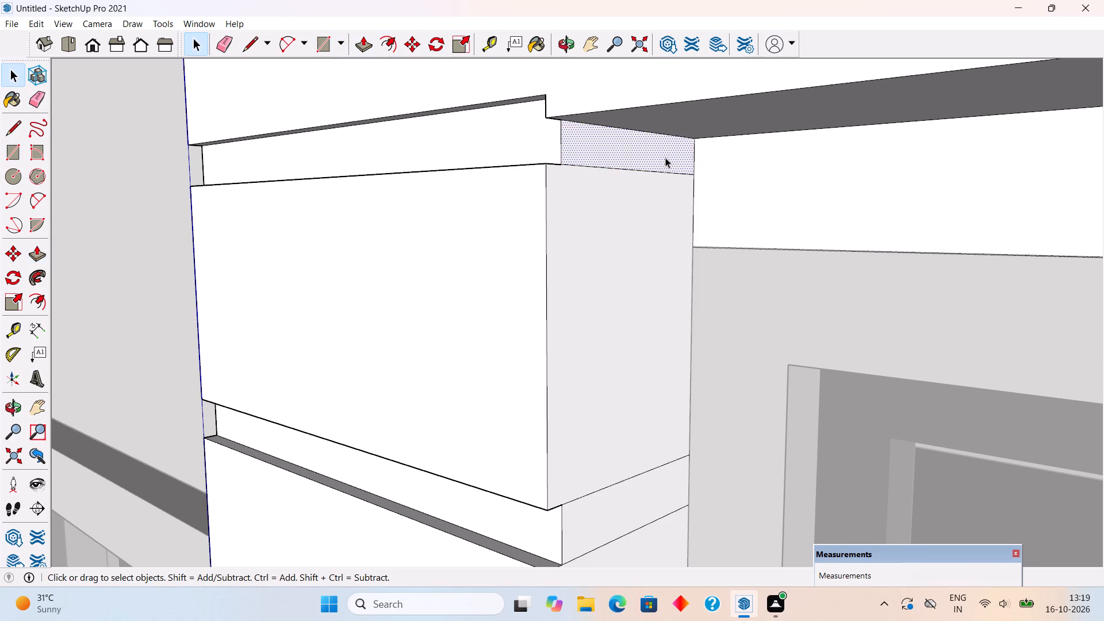
key("p")
left_click(665, 158)
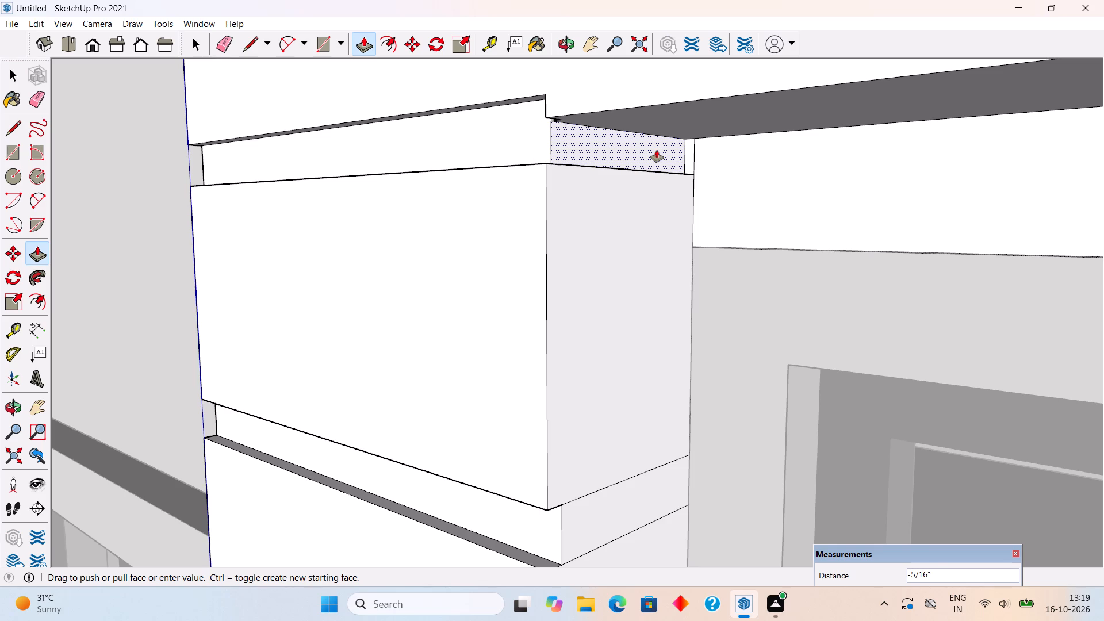
left_click(657, 150)
Repeat the same push on the four groove rectangles directly below the topmost one on the left side face.
scroll(684, 255, "down", 6)
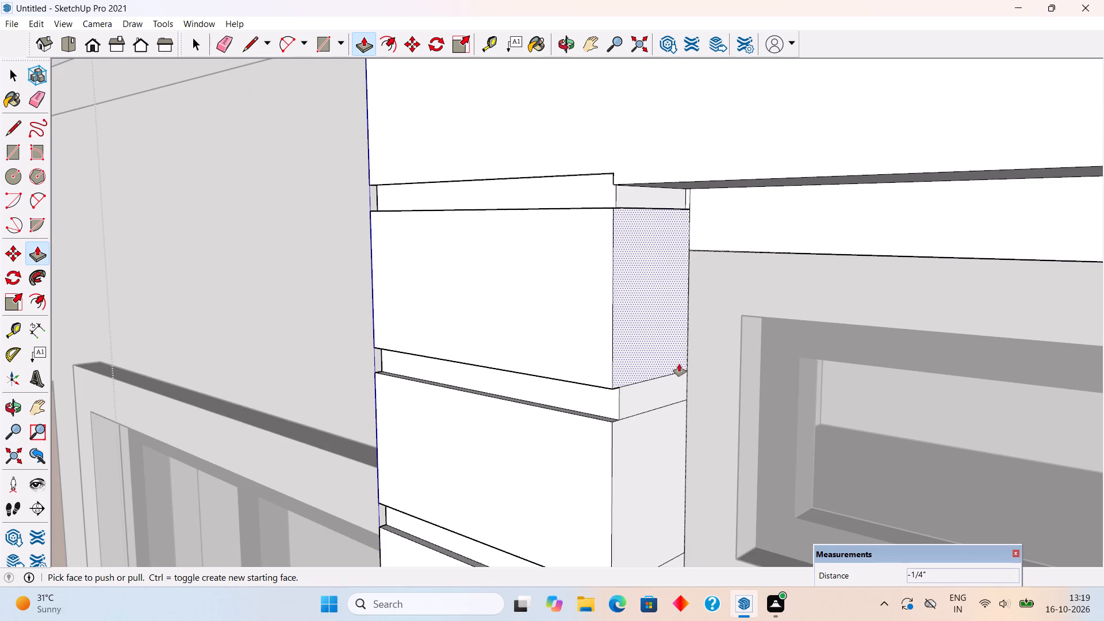
double_click(665, 397)
scroll(646, 355, "down", 5)
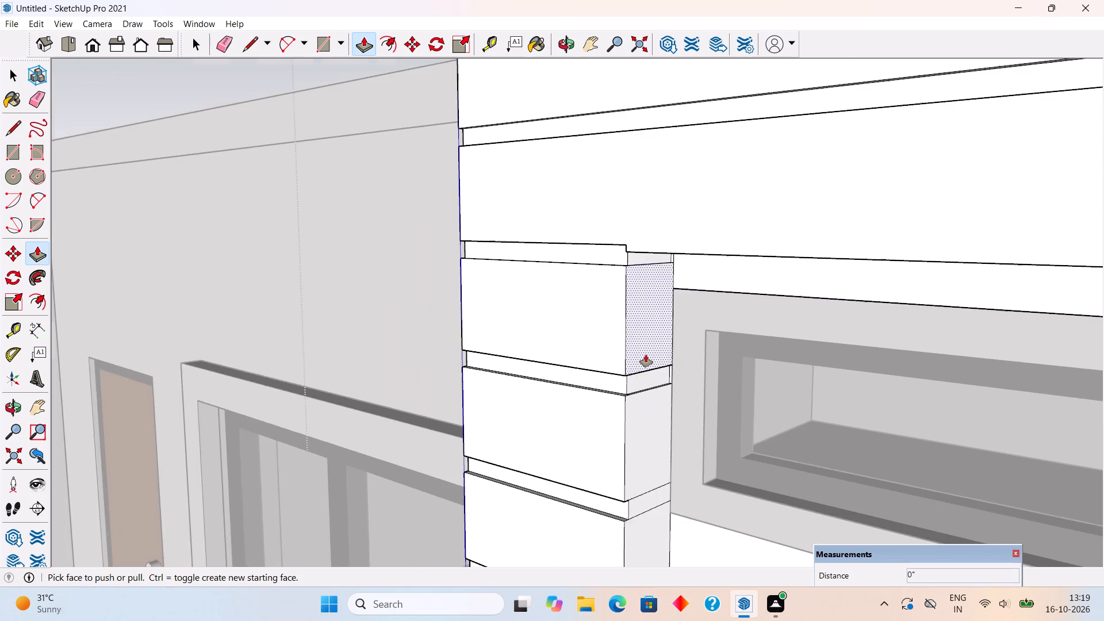
scroll(646, 355, "down", 3)
double_click(642, 468)
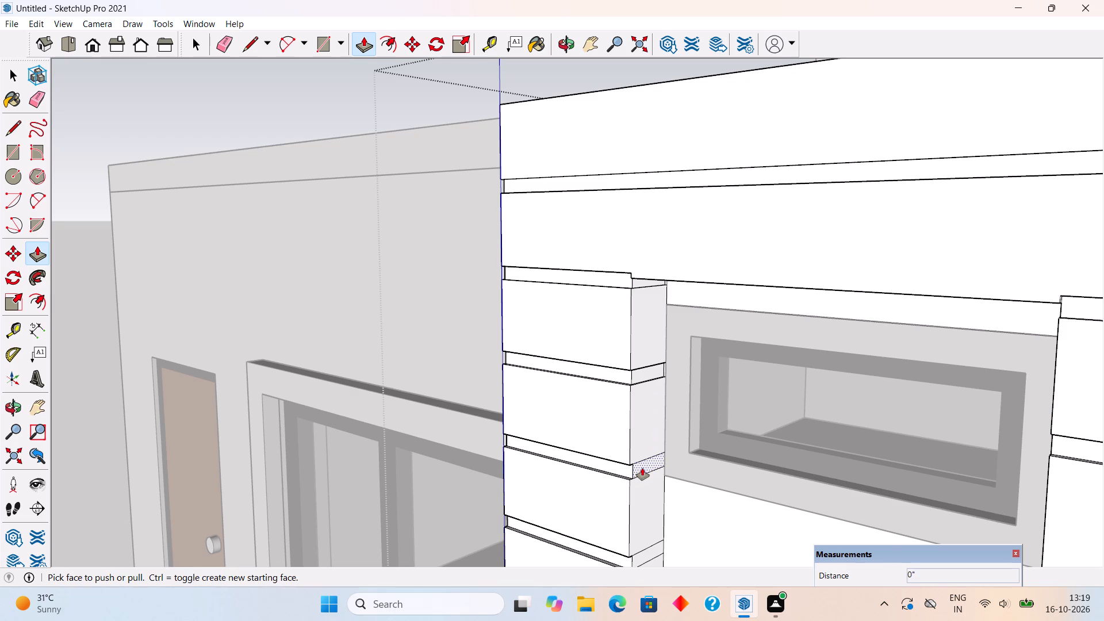
scroll(675, 316, "down", 6)
double_click(655, 457)
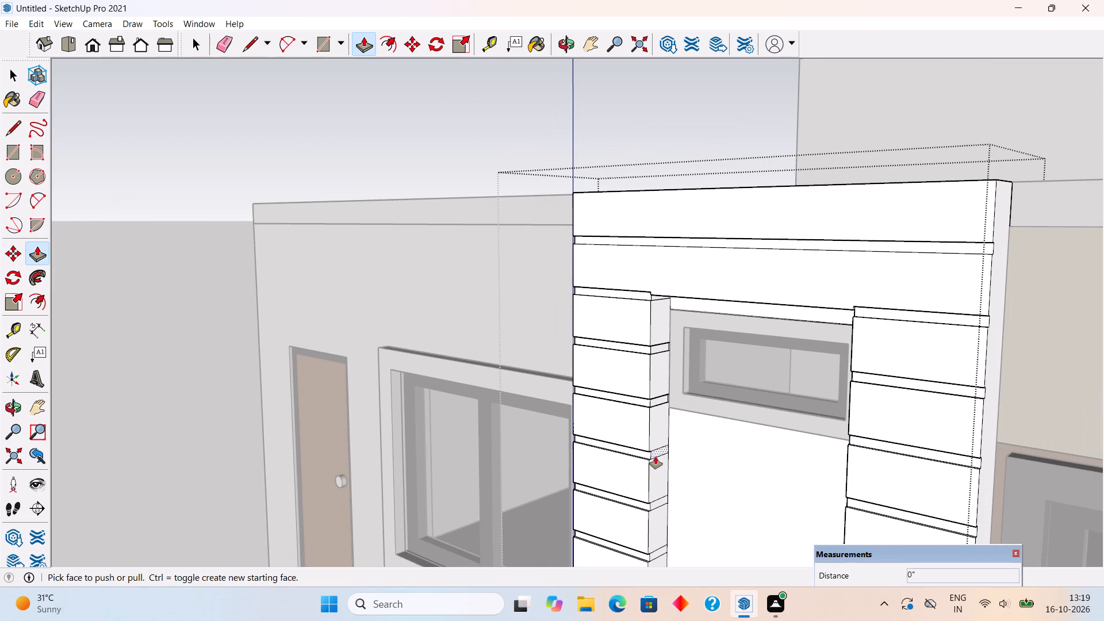
double_click(658, 504)
Repeat the same inward push on the next three groove rectangles down the left side face, beside the top storey's large window.
scroll(701, 279, "down", 6)
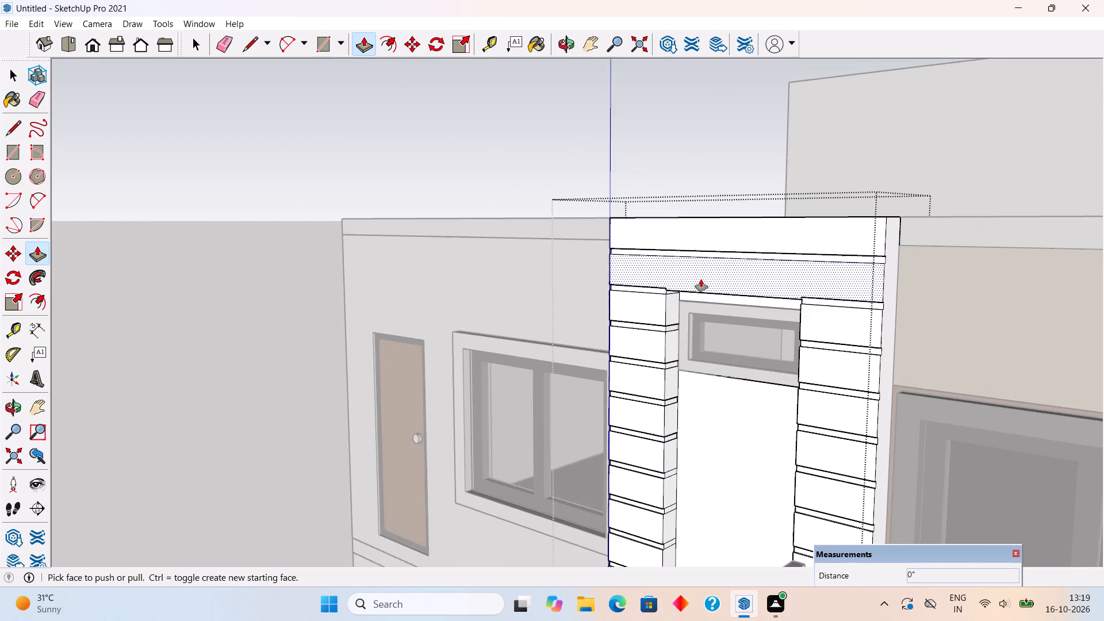
scroll(701, 279, "down", 2)
scroll(759, 213, "down", 5)
scroll(710, 531, "up", 7)
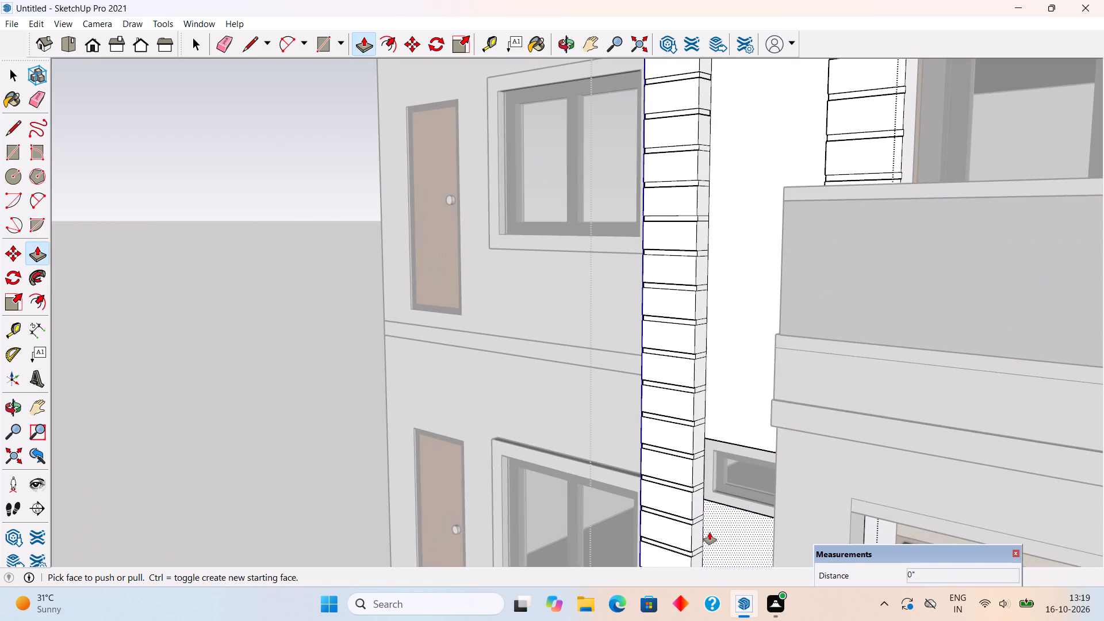
scroll(704, 190, "up", 5)
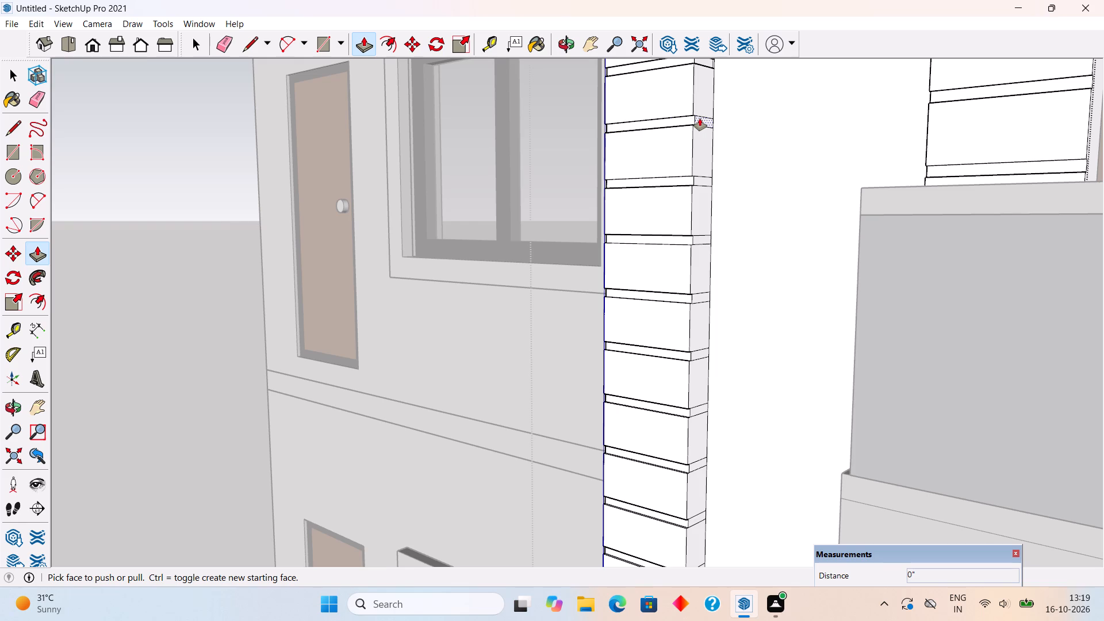
double_click(701, 118)
double_click(701, 182)
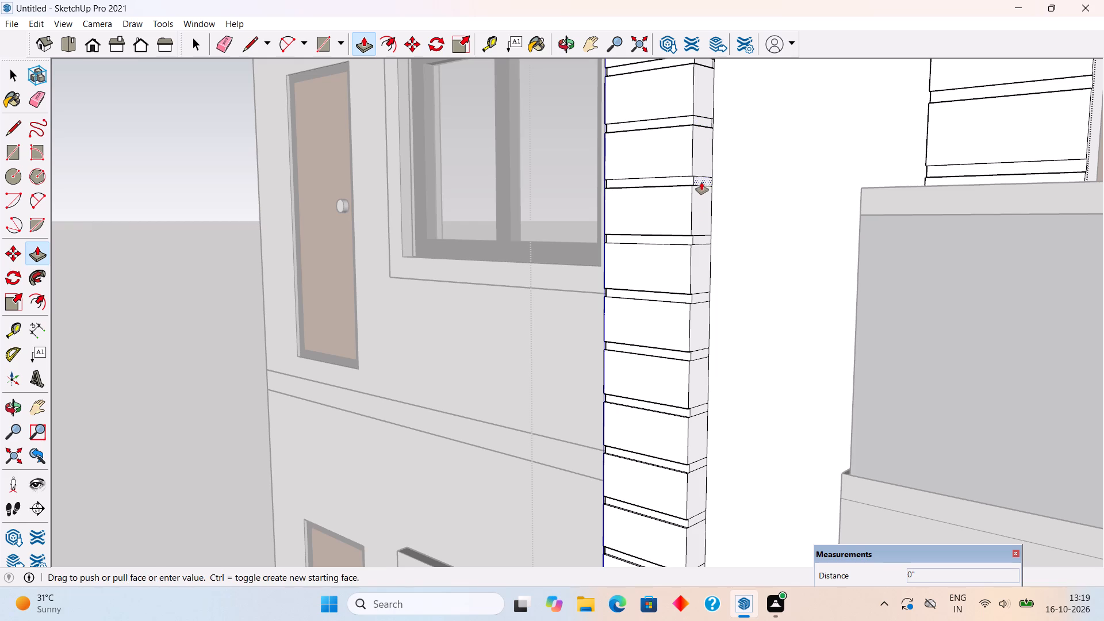
double_click(701, 236)
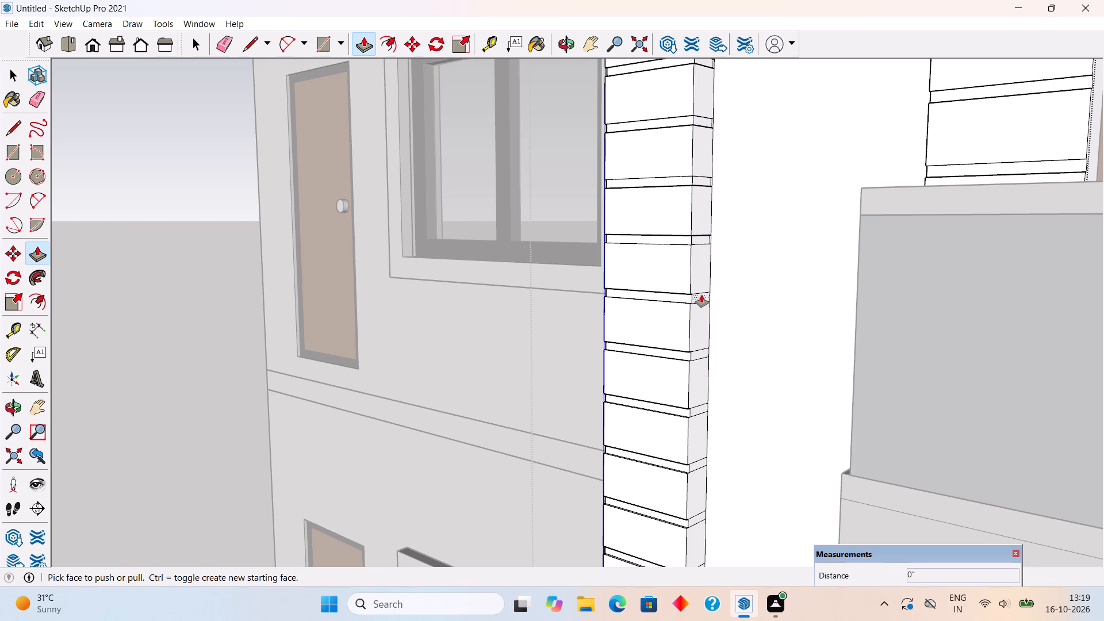
Push the next groove rectangle down the left side face inward 0.3", and repeat it on the four directly below.
left_click(701, 295)
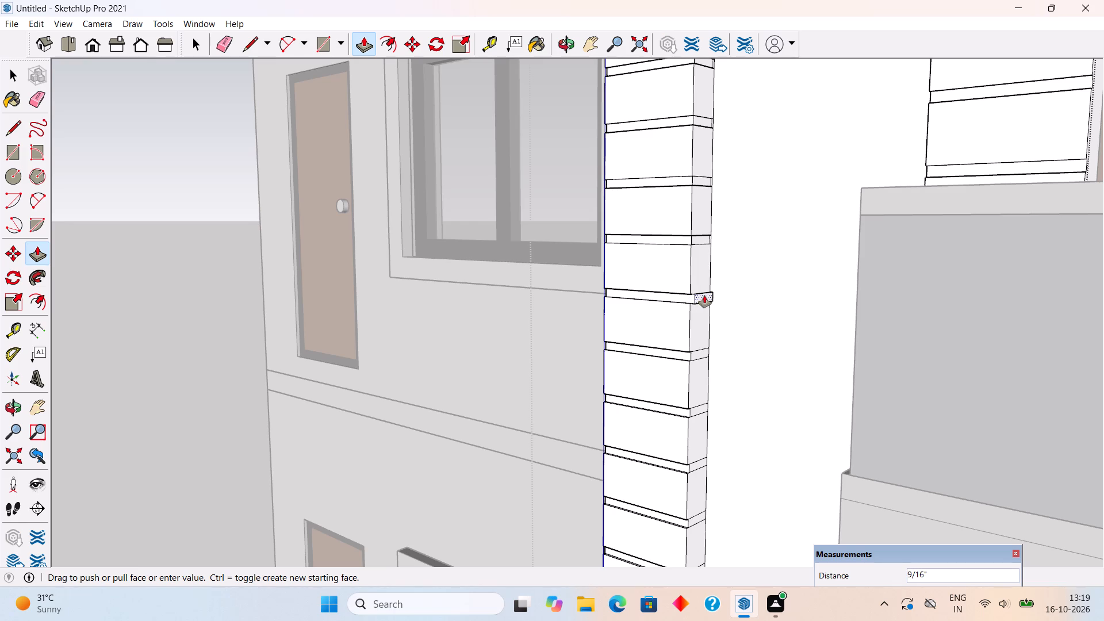
type(".3\"")
key("Return")
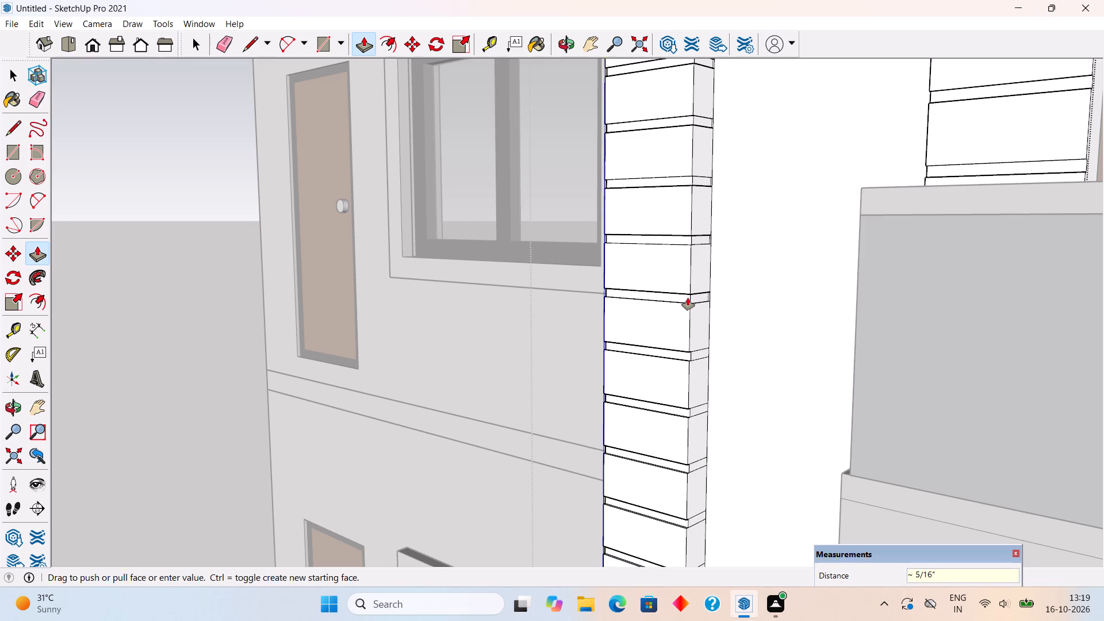
double_click(700, 355)
double_click(691, 413)
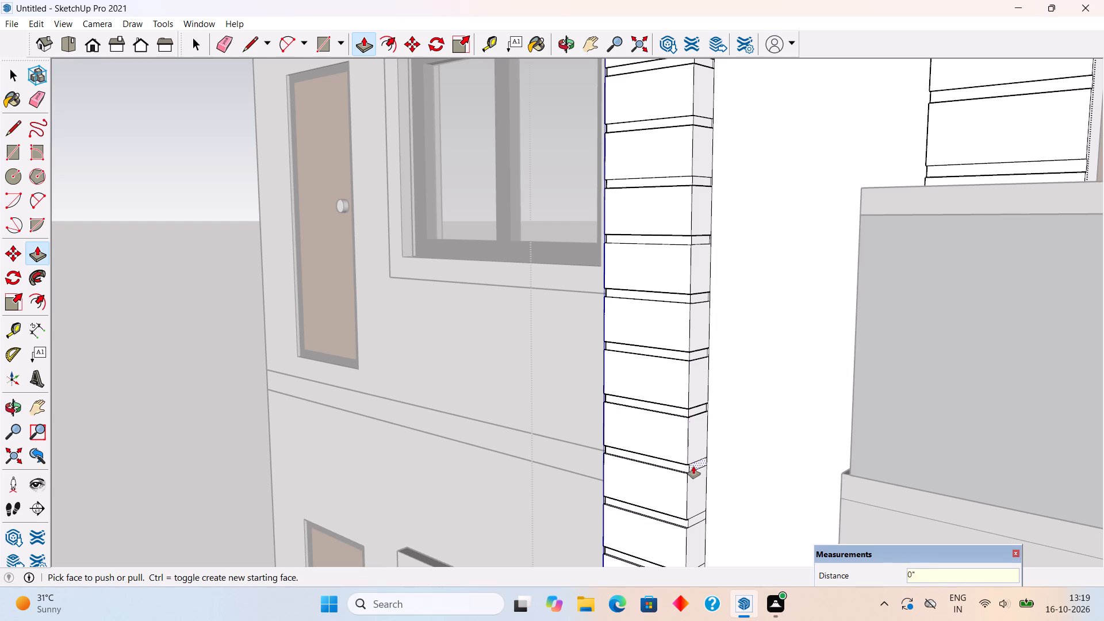
double_click(693, 466)
double_click(696, 521)
Repeat the 0.3" push on the next four groove rectangles down the left side face, around the middle storey's small recess window.
scroll(709, 413, "down", 5)
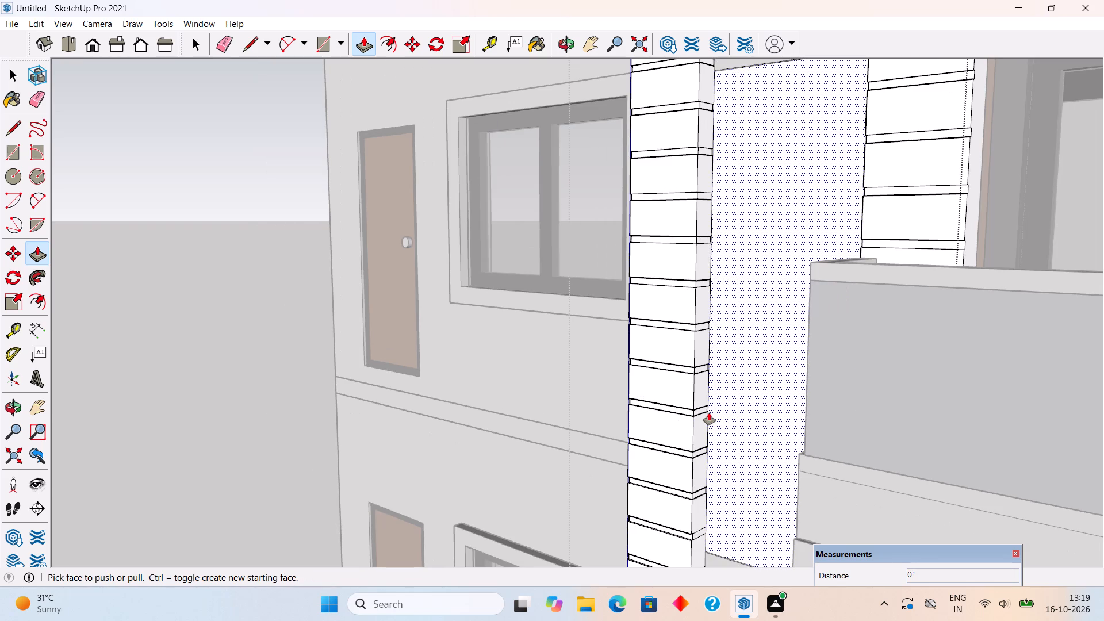
scroll(715, 388, "down", 14)
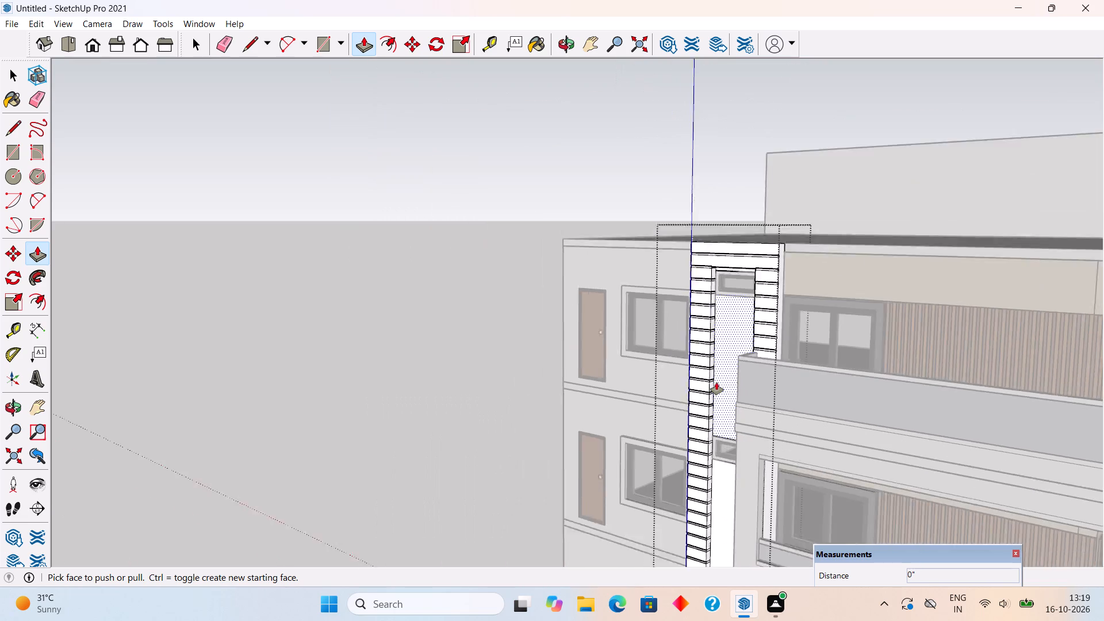
scroll(716, 382, "down", 2)
scroll(711, 504, "up", 13)
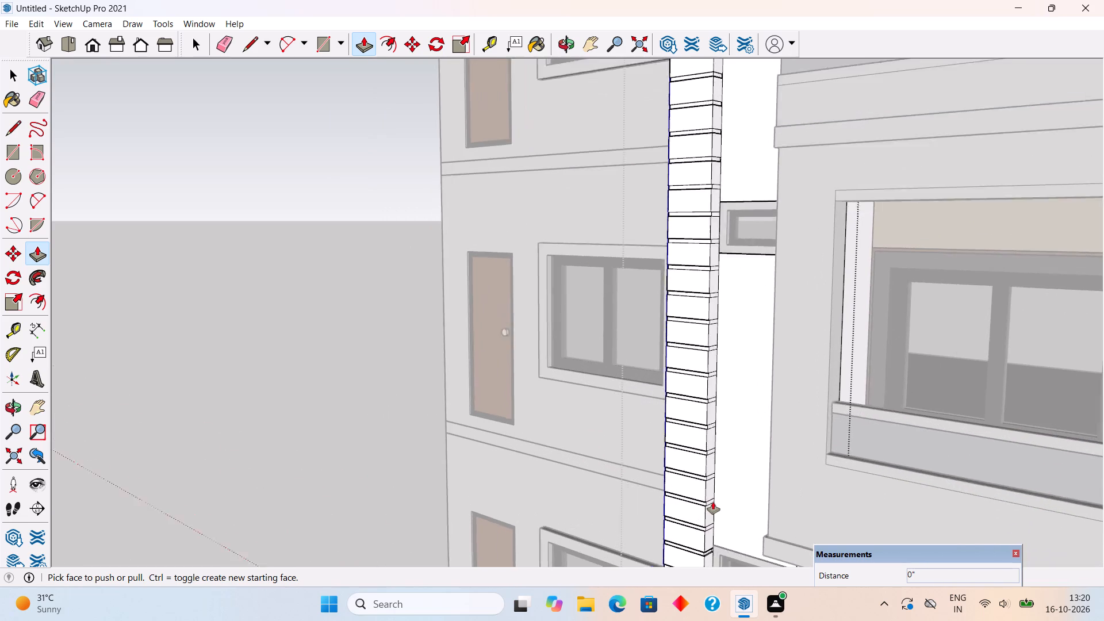
scroll(713, 502, "up", 1)
scroll(713, 502, "down", 4)
scroll(727, 239, "up", 6)
scroll(728, 177, "up", 3)
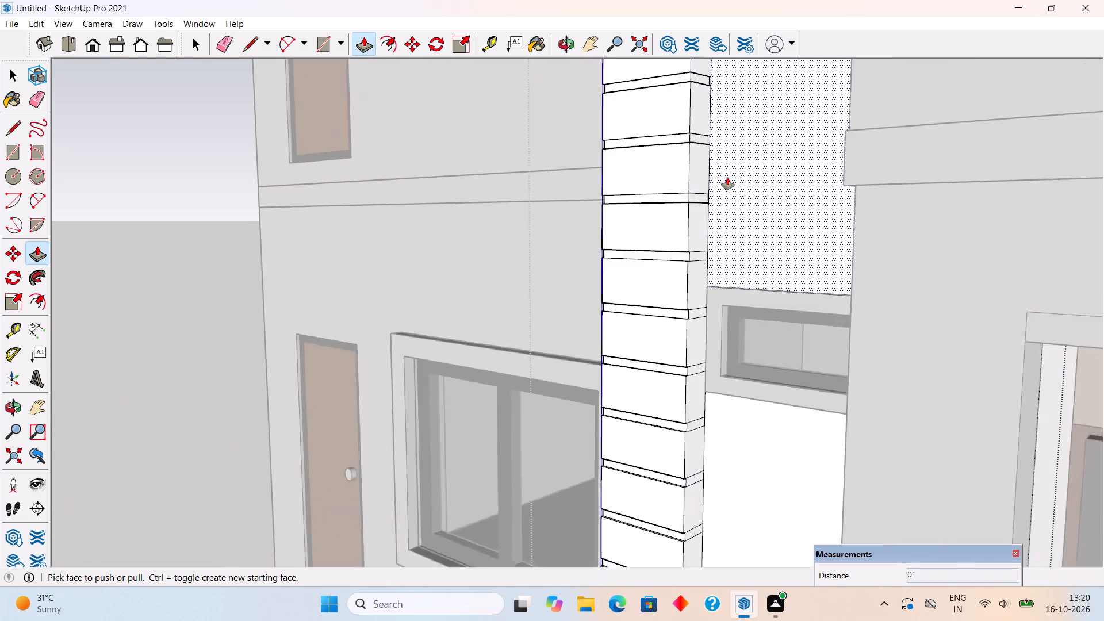
scroll(727, 178, "up", 6)
double_click(669, 312)
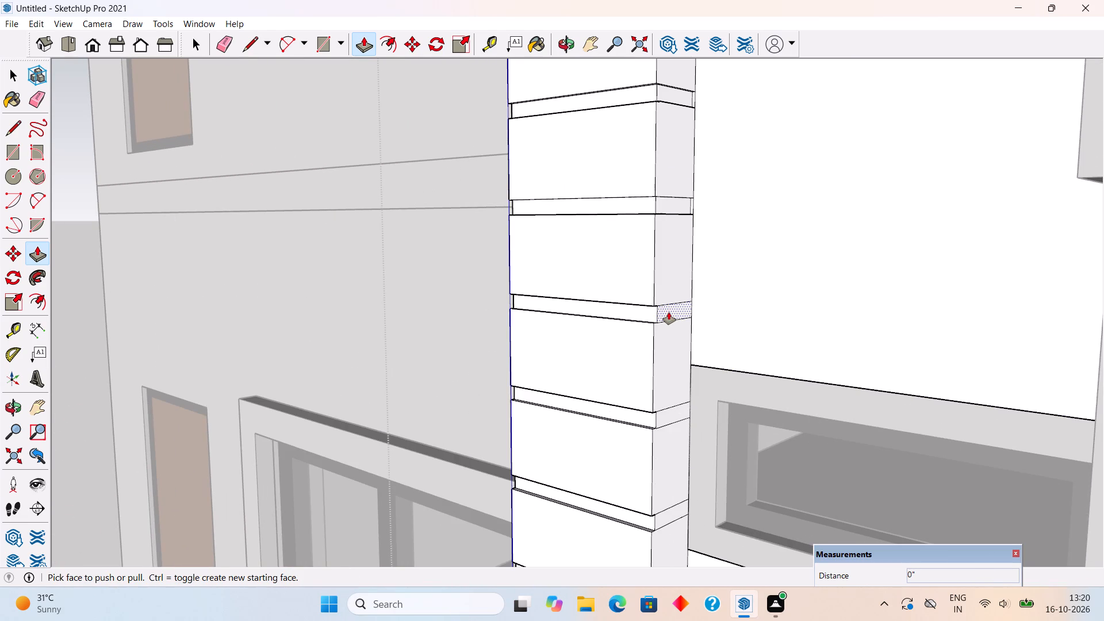
double_click(673, 419)
scroll(661, 292, "down", 5)
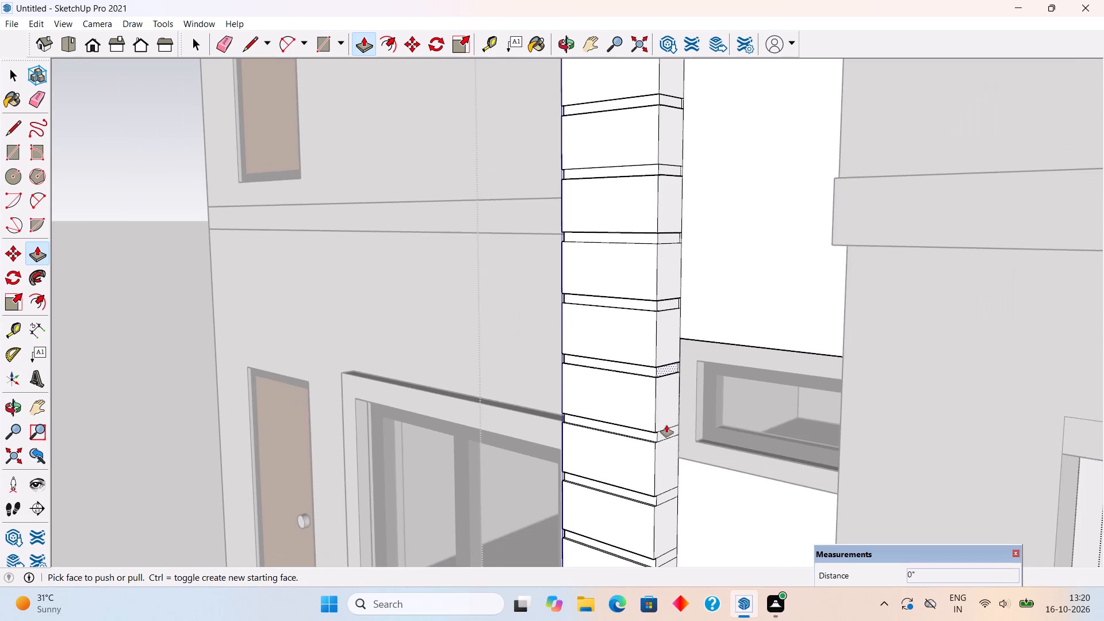
scroll(666, 448, "up", 5)
double_click(662, 432)
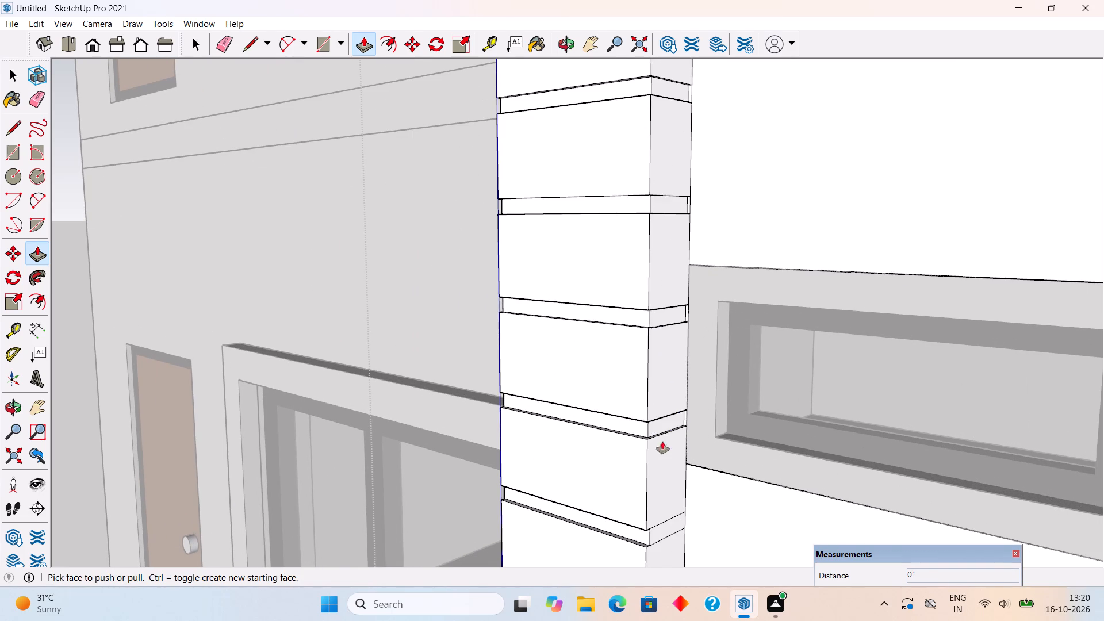
double_click(672, 530)
Repeat the 0.3" push on the next five groove rectangles down the left side face, below the previous four in the middle storey.
scroll(663, 372, "down", 6)
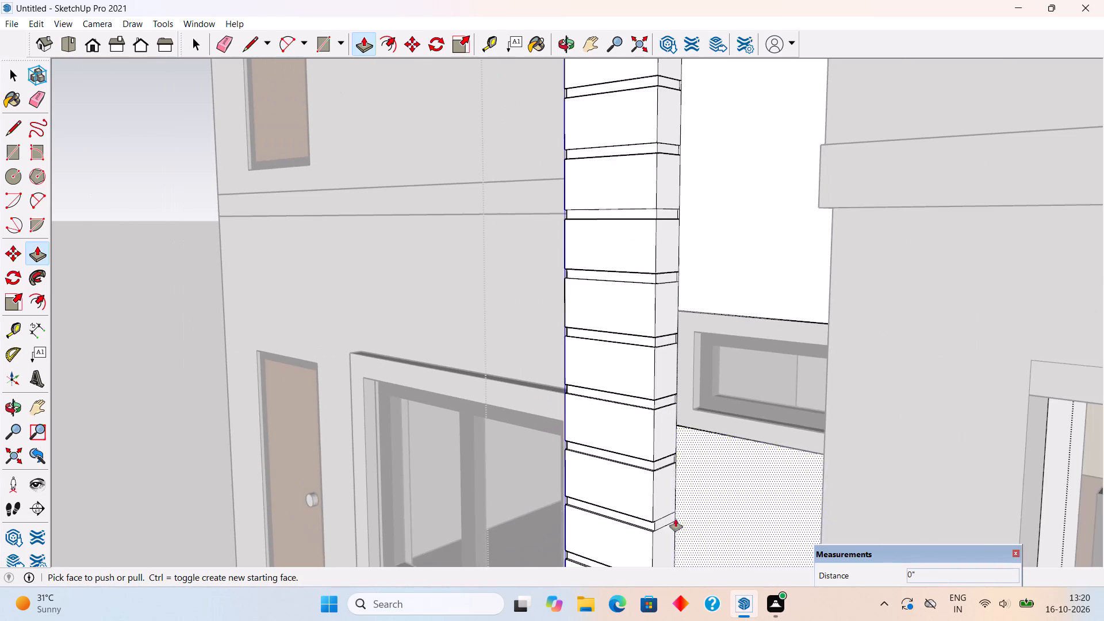
scroll(661, 527, "up", 4)
double_click(661, 526)
scroll(660, 379, "down", 10)
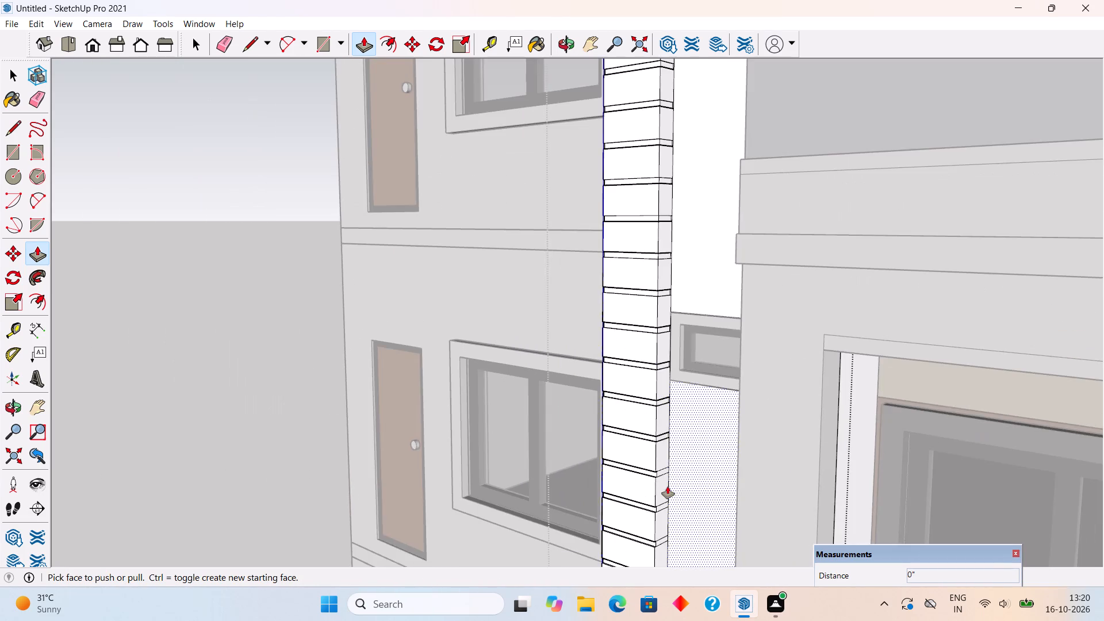
scroll(667, 487, "up", 6)
double_click(653, 462)
scroll(659, 370, "down", 5)
scroll(659, 497, "up", 6)
double_click(649, 443)
scroll(689, 369, "down", 3)
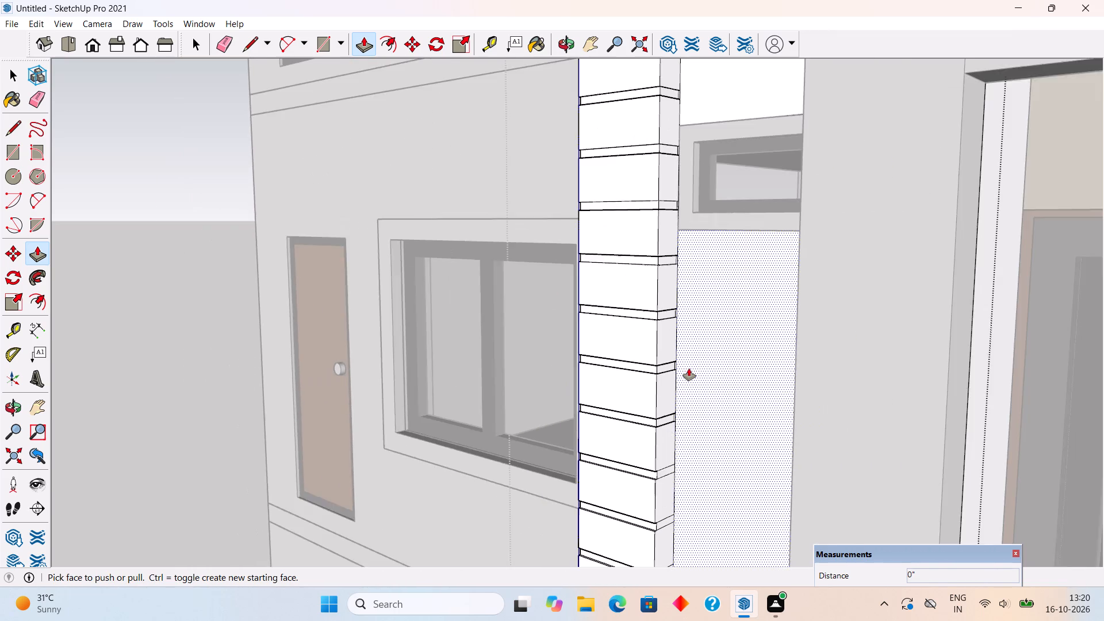
scroll(689, 369, "down", 3)
scroll(655, 481, "up", 4)
left_click(671, 453)
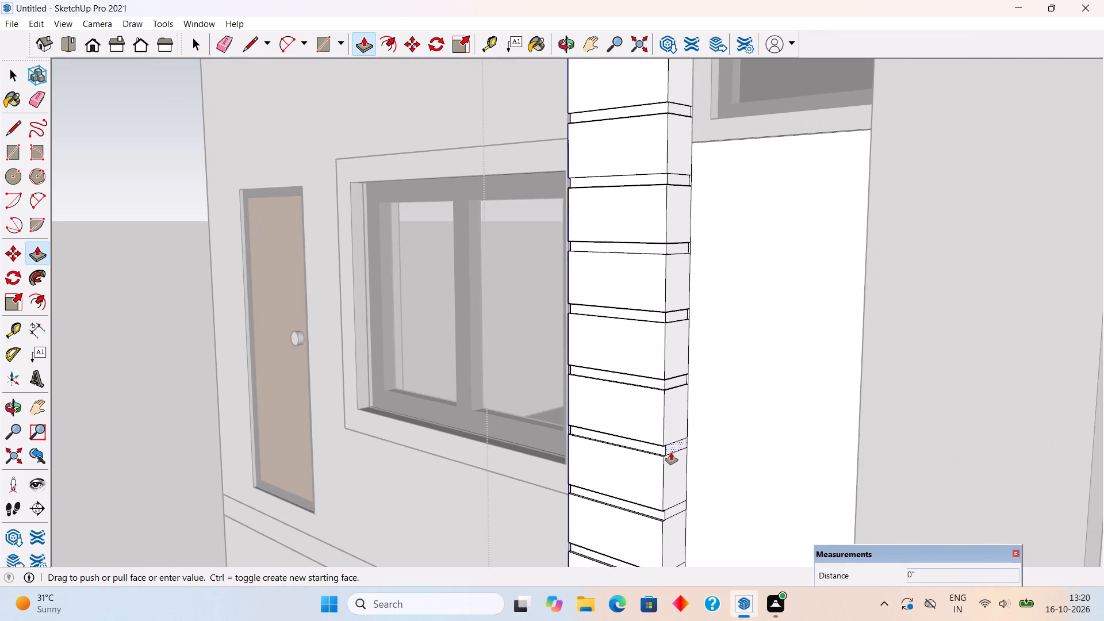
left_click(671, 453)
double_click(681, 508)
Repeat the 0.3" push on the next three groove rectangles down the left side face, near the middle storey's base.
scroll(673, 412, "down", 6)
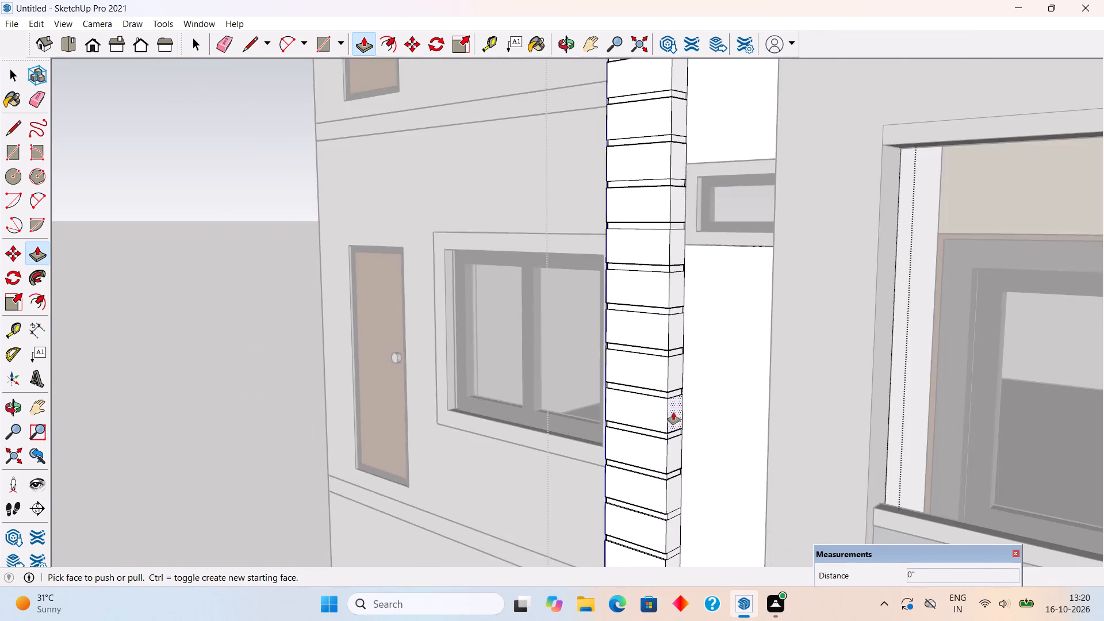
scroll(673, 412, "down", 5)
scroll(670, 571, "up", 10)
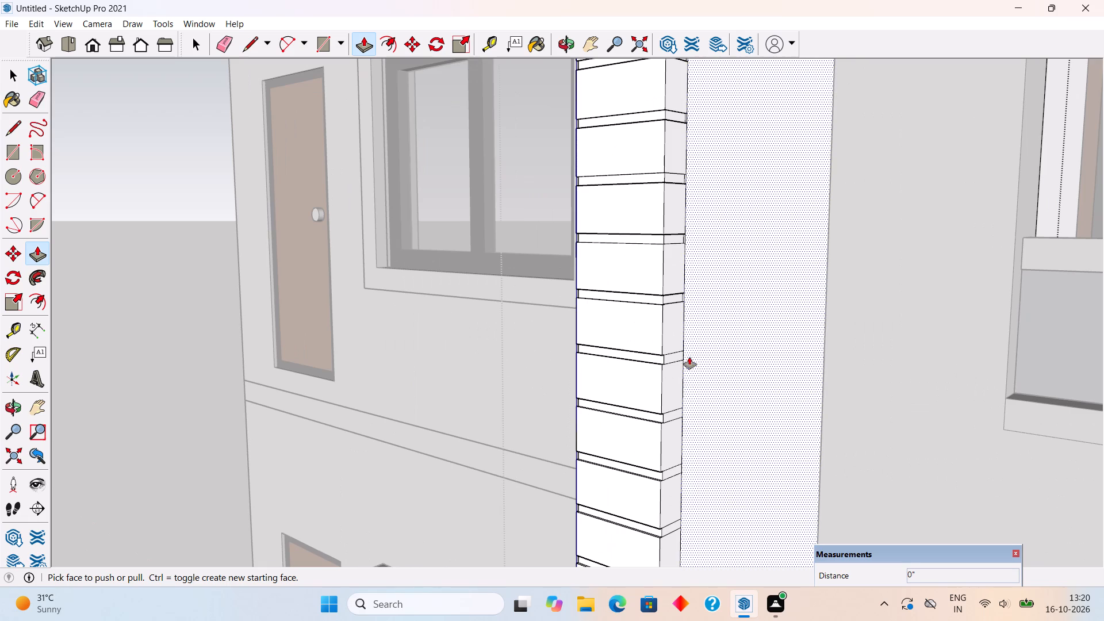
double_click(676, 355)
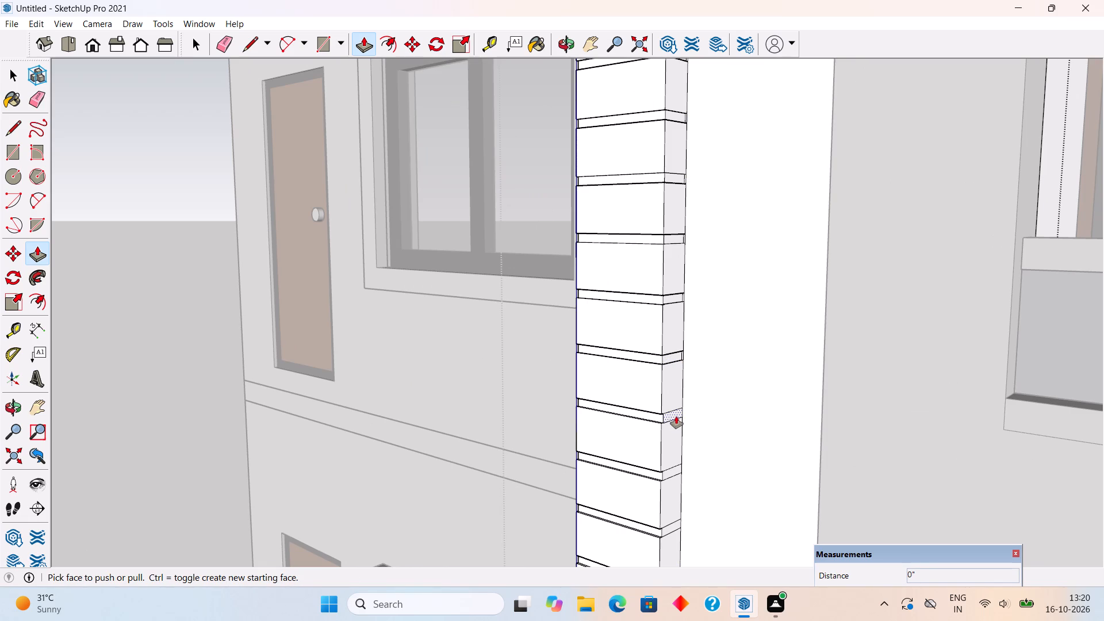
double_click(676, 416)
double_click(674, 472)
Push in the remaining two groove rectangles on the left side face, just above the ground-floor recess window, and exit the panel's group.
scroll(702, 410, "down", 11)
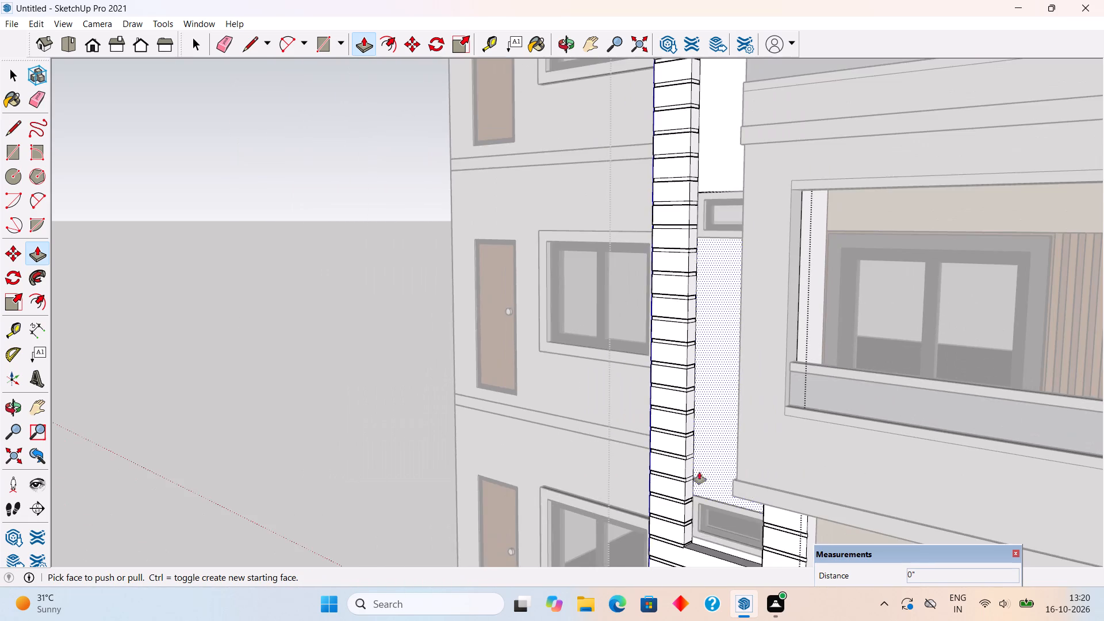
scroll(692, 538, "up", 11)
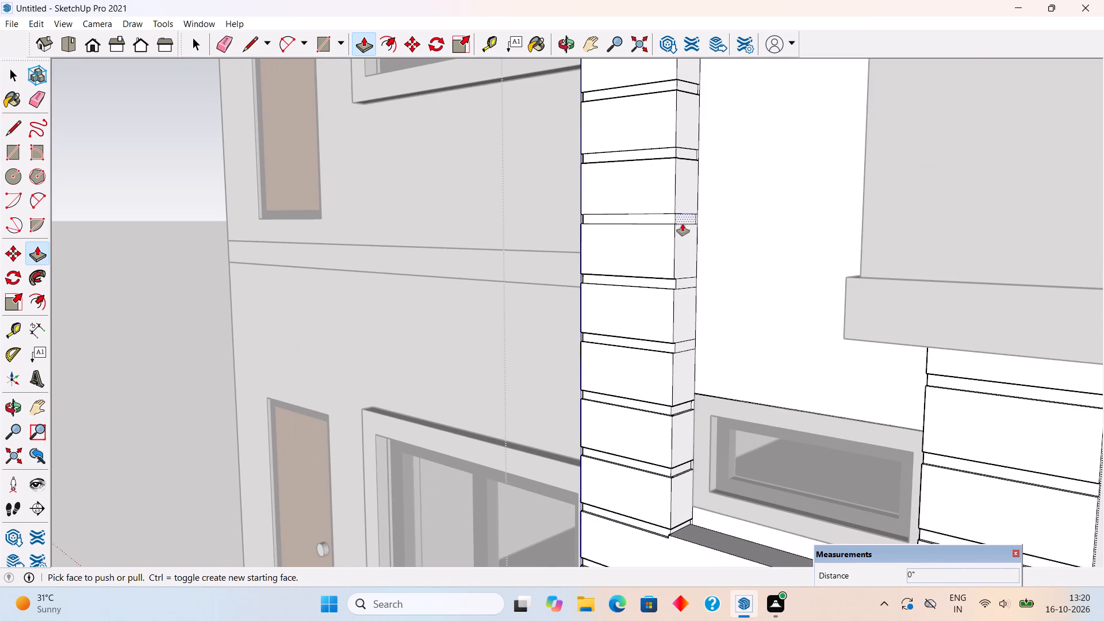
double_click(685, 218)
key("ctrl+z")
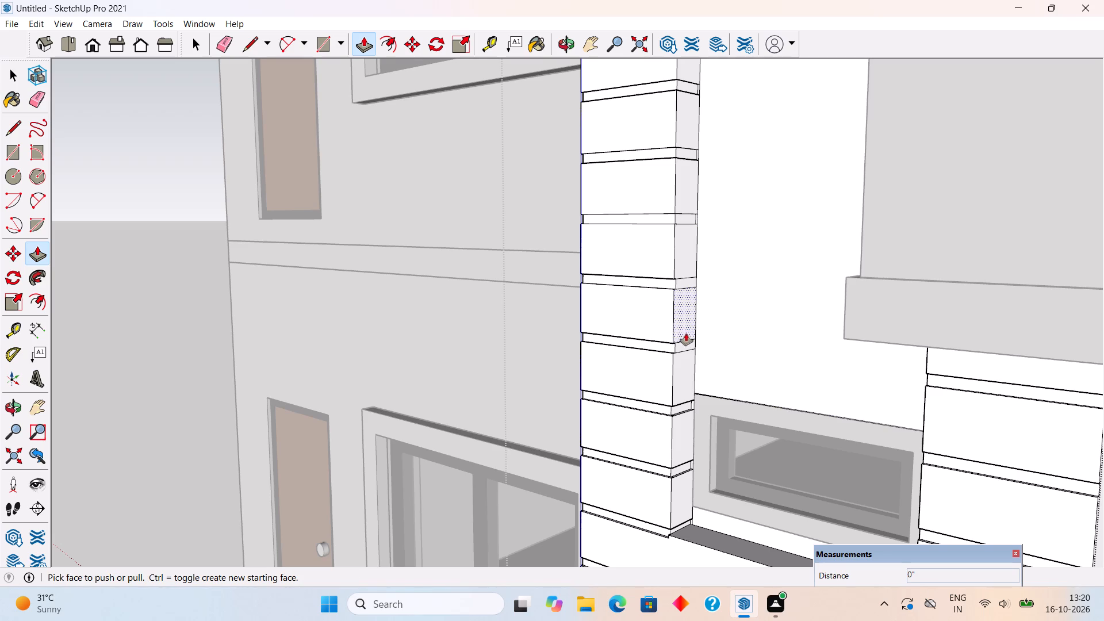
double_click(684, 345)
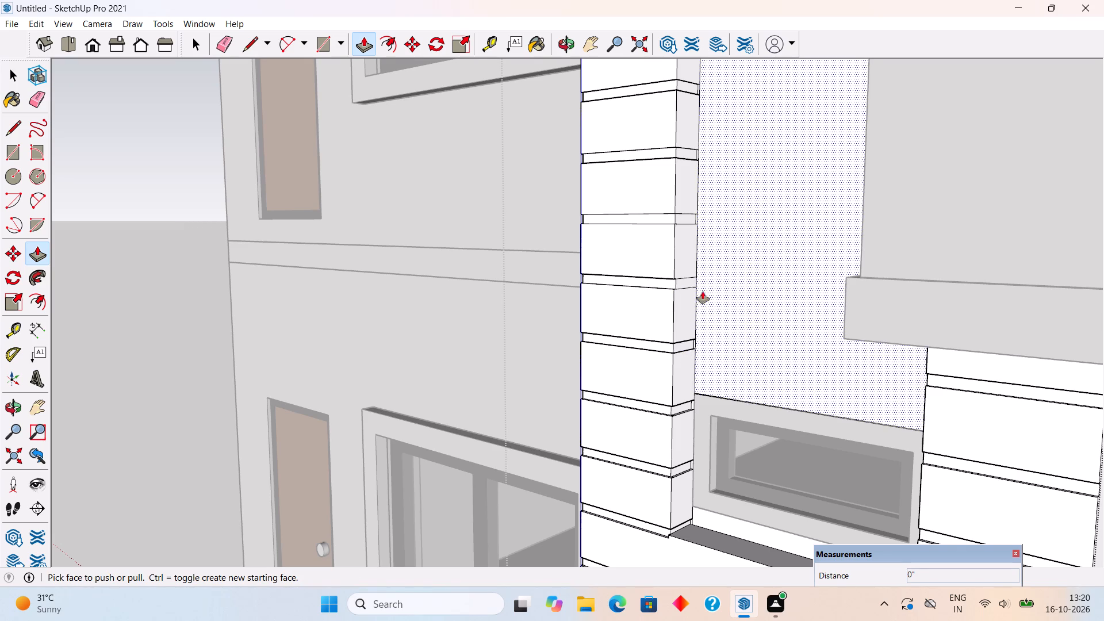
middle_click_drag(710, 310, 724, 325)
scroll(689, 290, "up", 3)
double_click(689, 290)
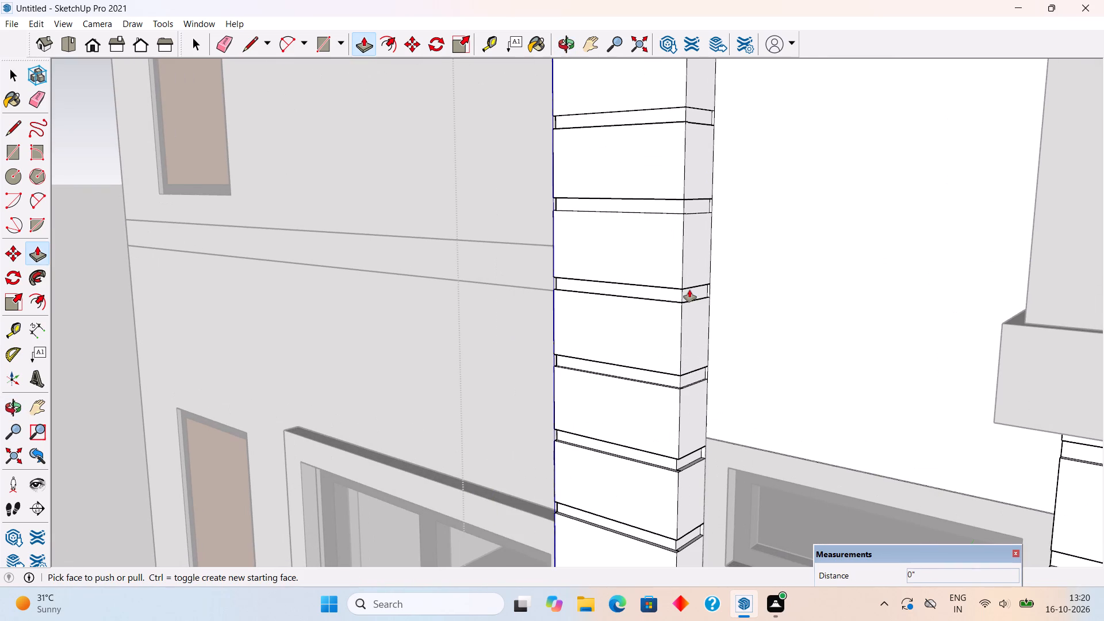
key("space")
scroll(742, 407, "down", 9)
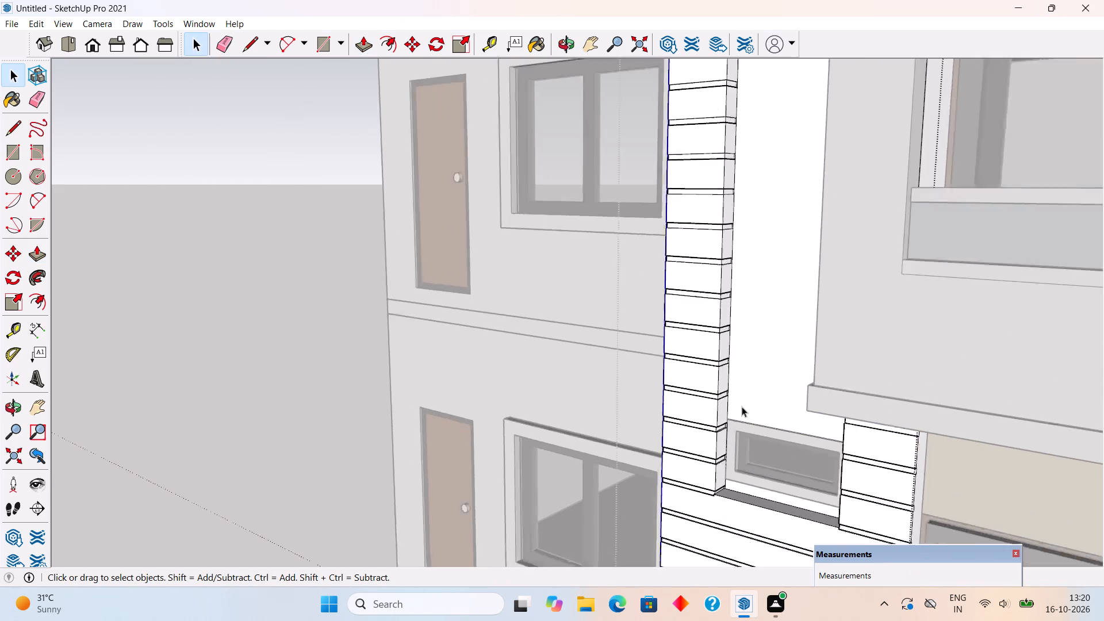
scroll(742, 407, "down", 18)
left_click(596, 292)
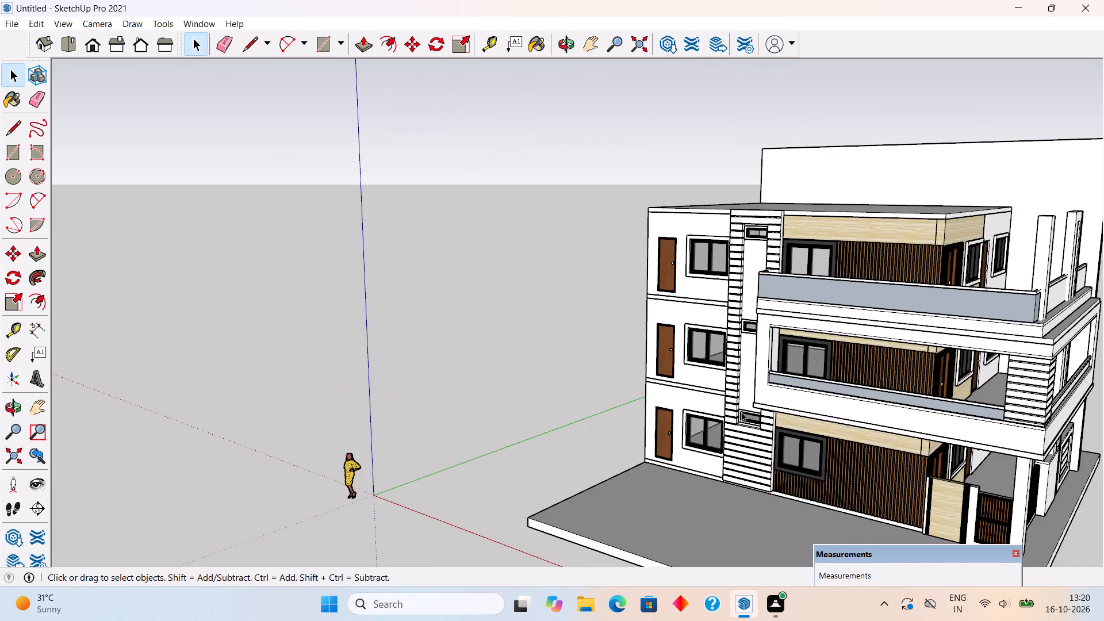
Examine the whole house exterior from the grooved panel's side, the gate side and the corner between them.
middle_click_drag(1103, 538, 1040, 485)
middle_click_drag(810, 430, 961, 377)
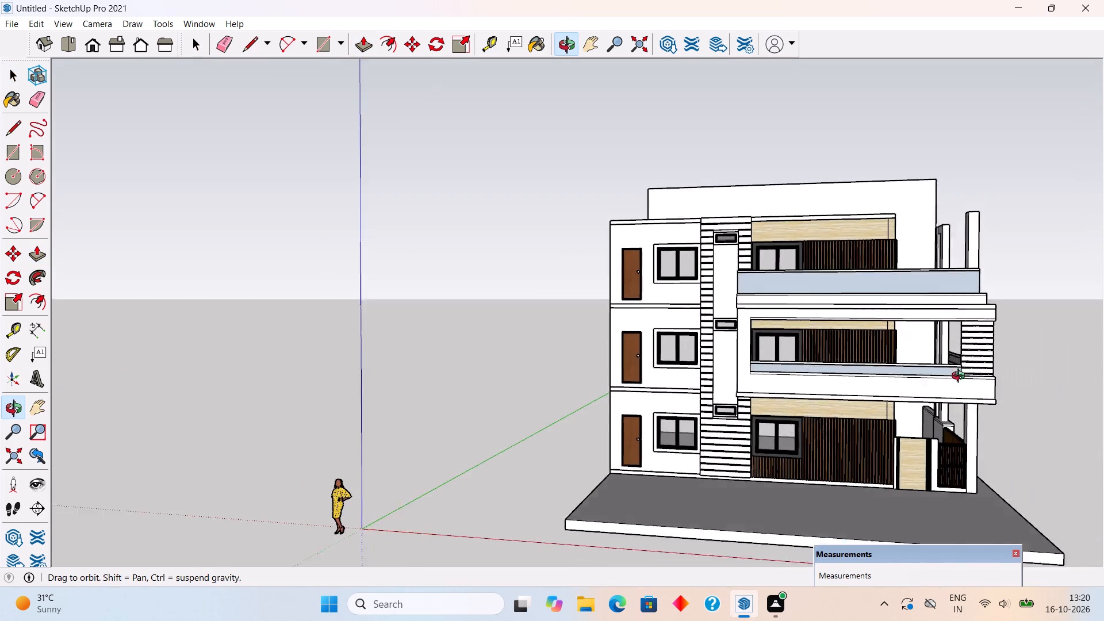
middle_click_drag(961, 377, 992, 363)
scroll(992, 362, "up", 4)
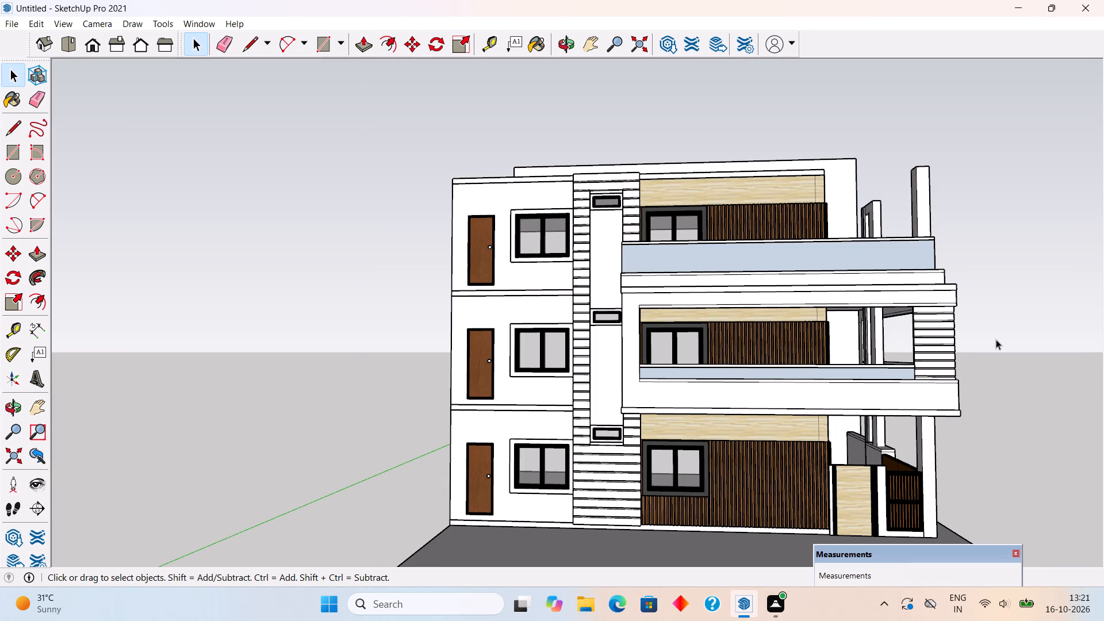
scroll(1013, 286, "down", 7)
middle_click_drag(966, 302, 542, 325)
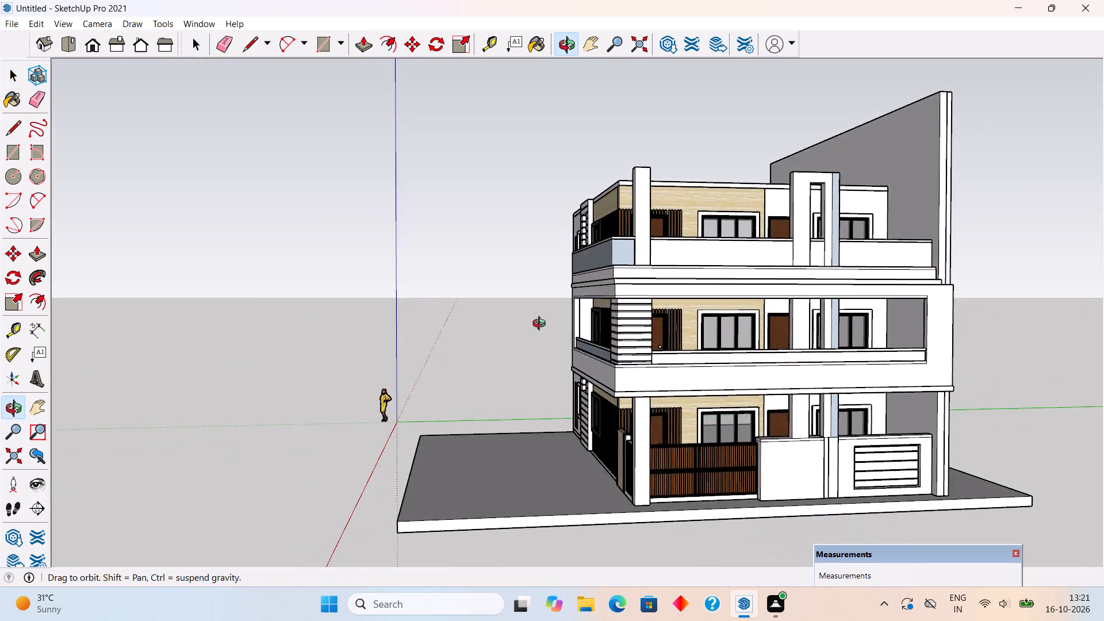
middle_click_drag(542, 325, 715, 378)
scroll(715, 378, "down", 9)
scroll(798, 419, "up", 7)
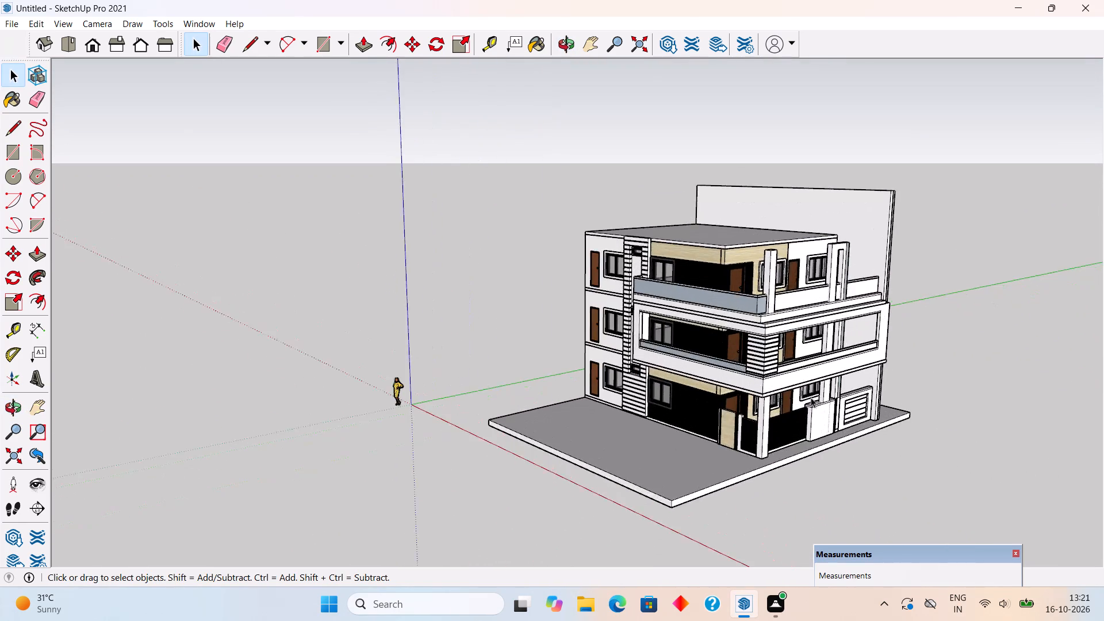
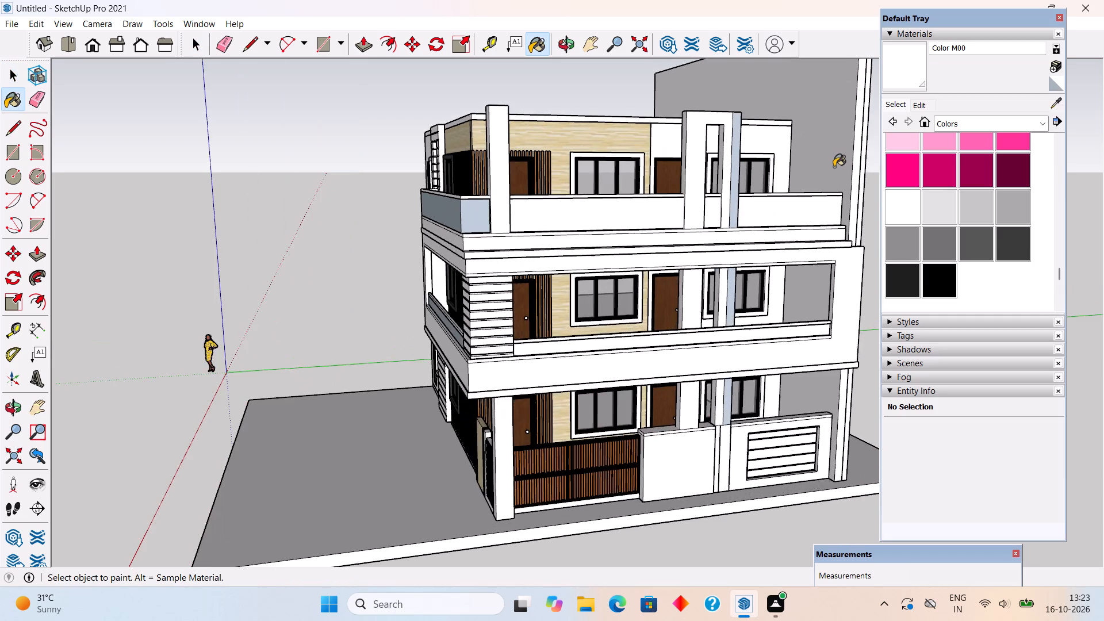
Sample Translucent Glass Gray from the middle-storey window and paint the top-floor balcony railing with it.
middle_click_drag(763, 180, 632, 179)
scroll(632, 179, "down", 4)
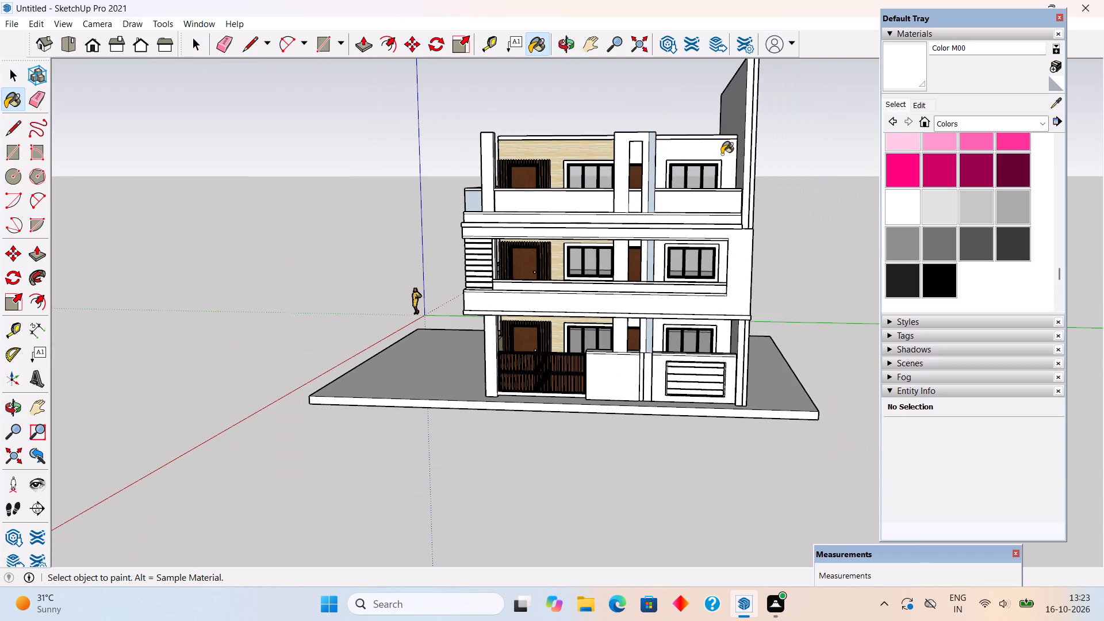
left_click(1053, 105)
left_click(691, 265)
left_click(697, 206)
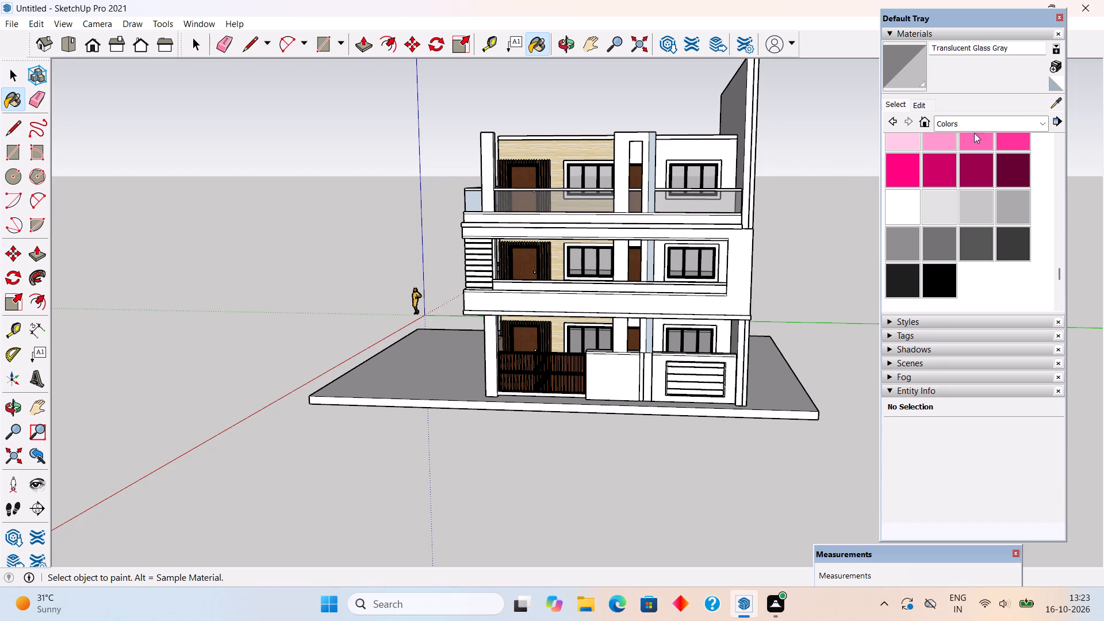
Sample Wood Veneer 01 from the middle-storey door and paint the top-floor railing's handrail with it.
left_click(1055, 105)
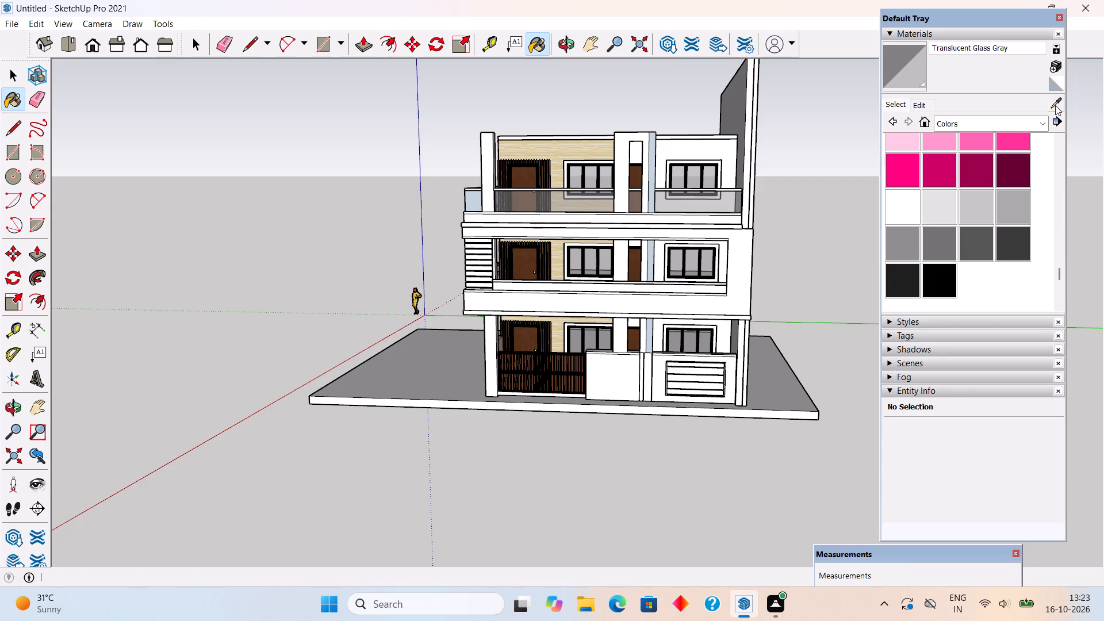
scroll(494, 251, "up", 2)
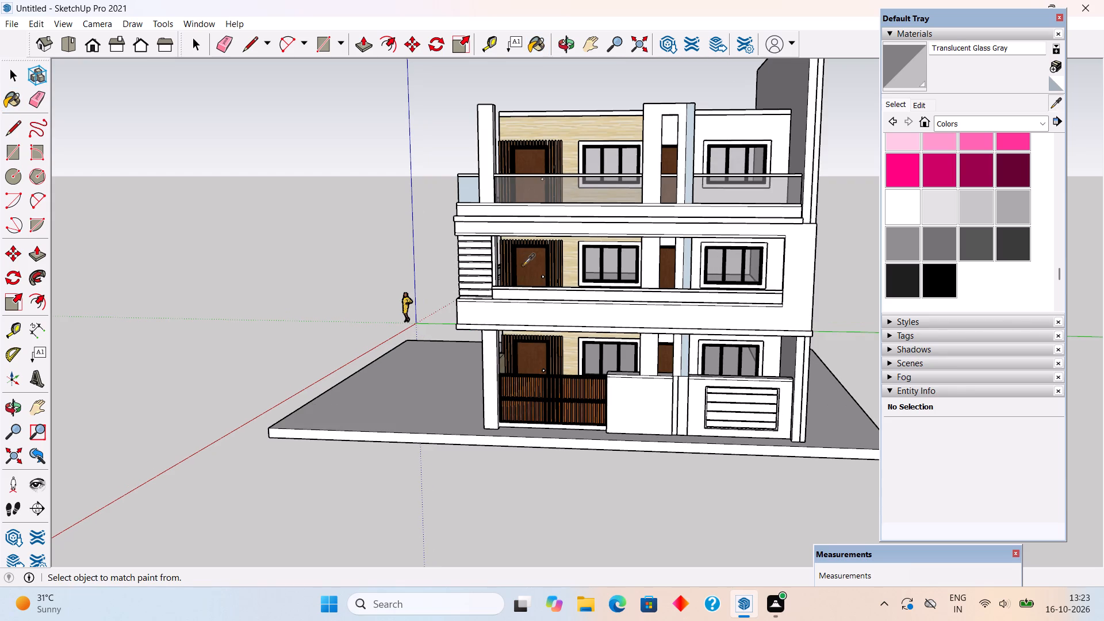
left_click(523, 265)
scroll(541, 165, "up", 12)
left_click(545, 193)
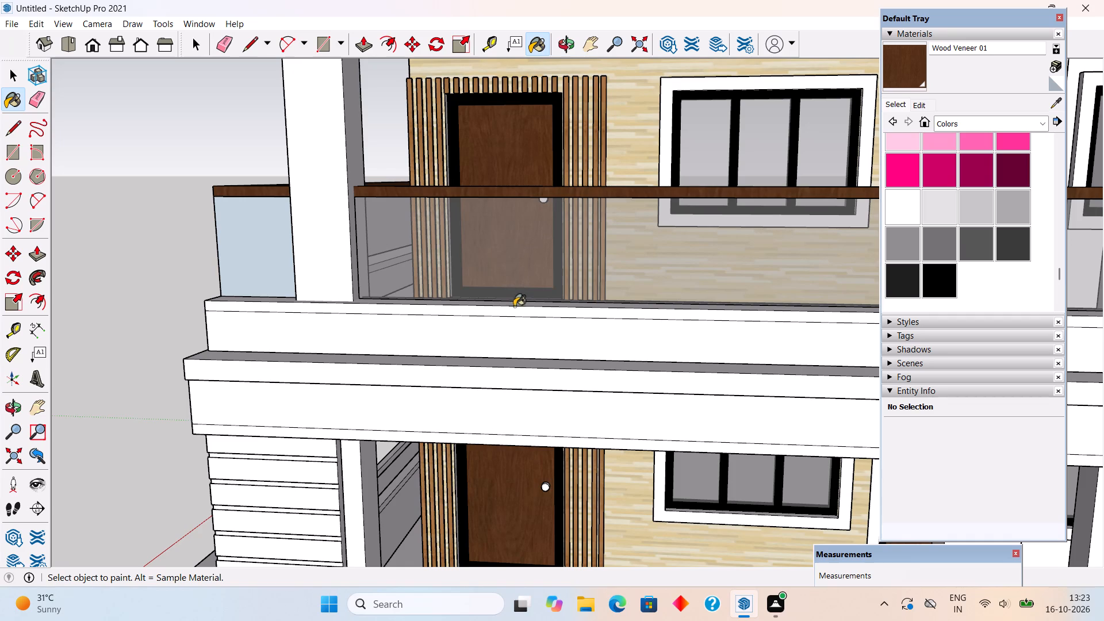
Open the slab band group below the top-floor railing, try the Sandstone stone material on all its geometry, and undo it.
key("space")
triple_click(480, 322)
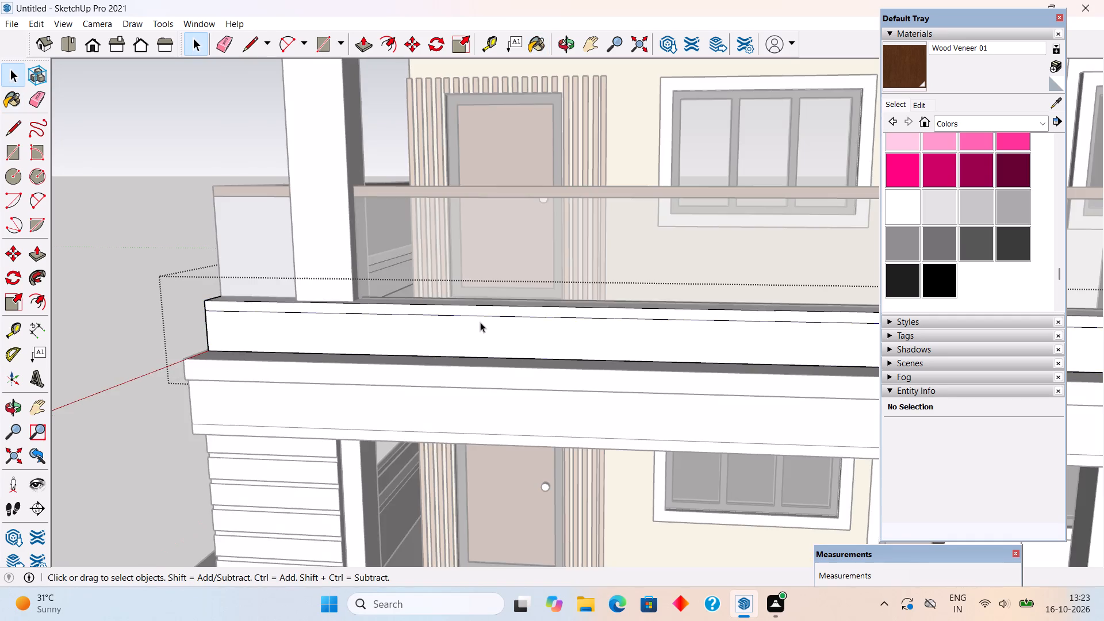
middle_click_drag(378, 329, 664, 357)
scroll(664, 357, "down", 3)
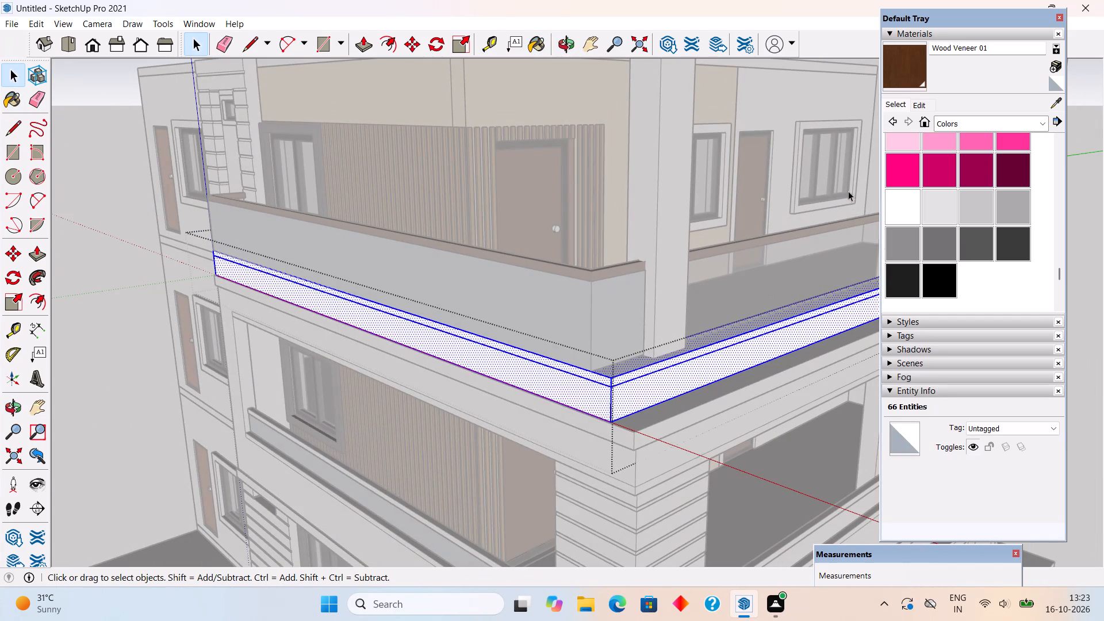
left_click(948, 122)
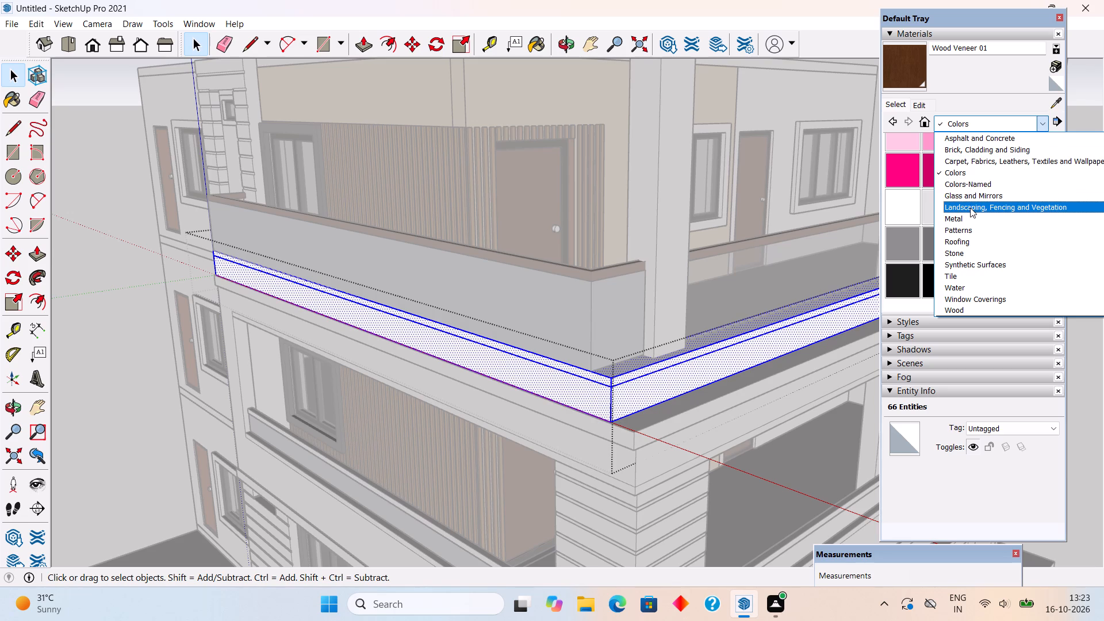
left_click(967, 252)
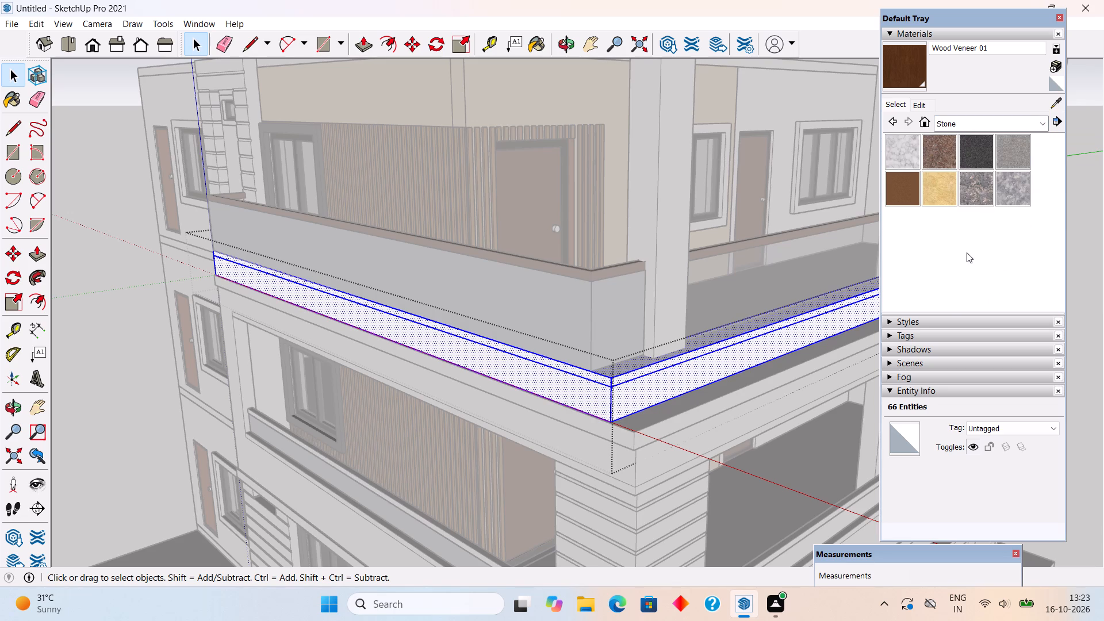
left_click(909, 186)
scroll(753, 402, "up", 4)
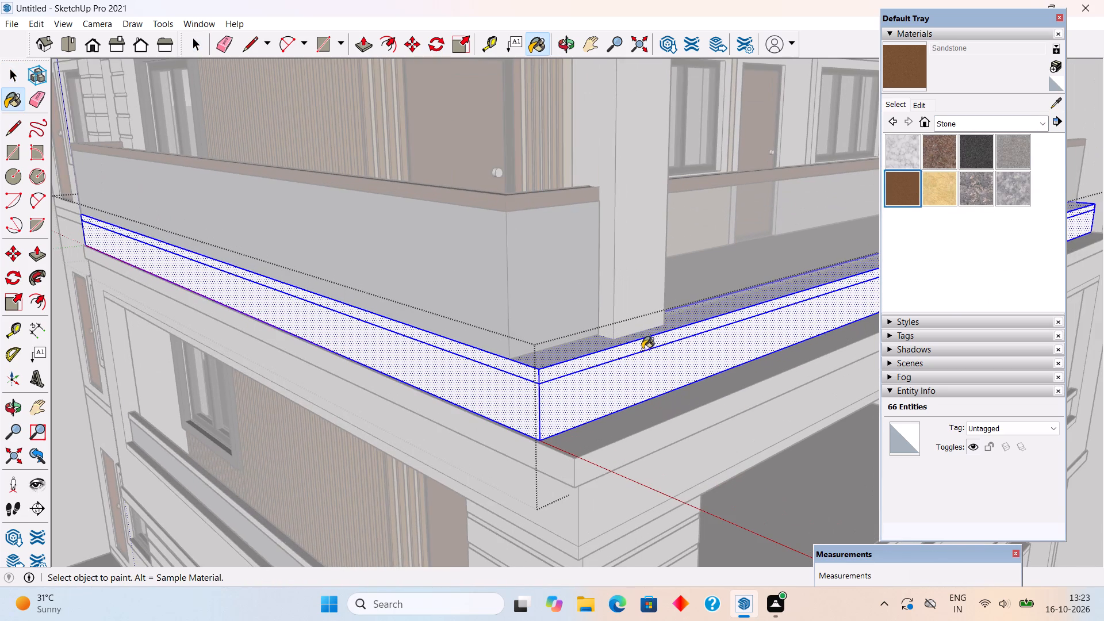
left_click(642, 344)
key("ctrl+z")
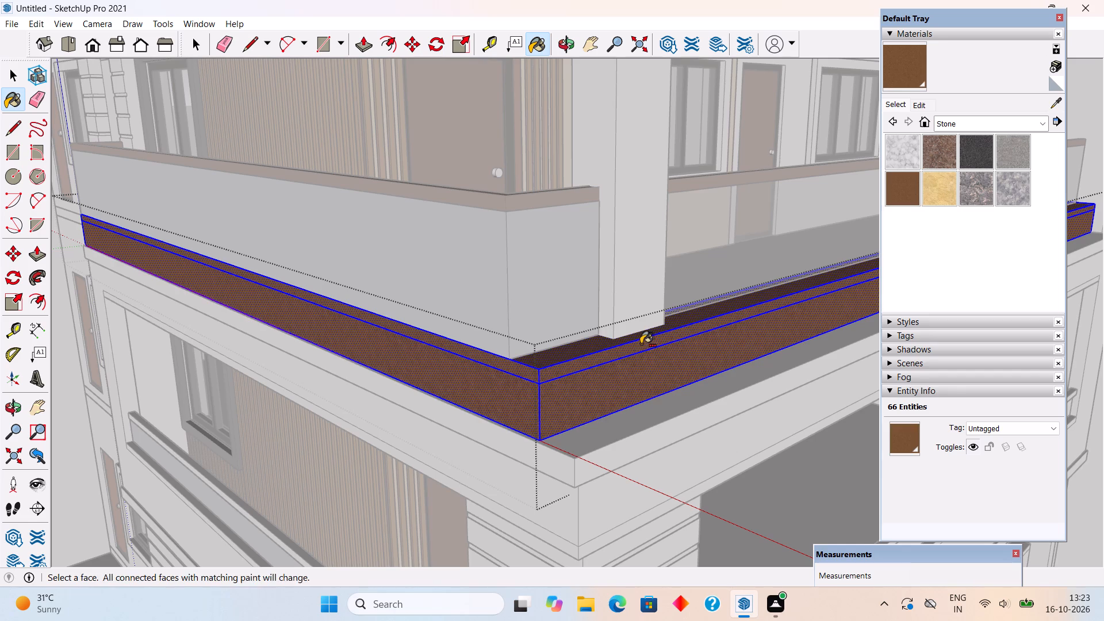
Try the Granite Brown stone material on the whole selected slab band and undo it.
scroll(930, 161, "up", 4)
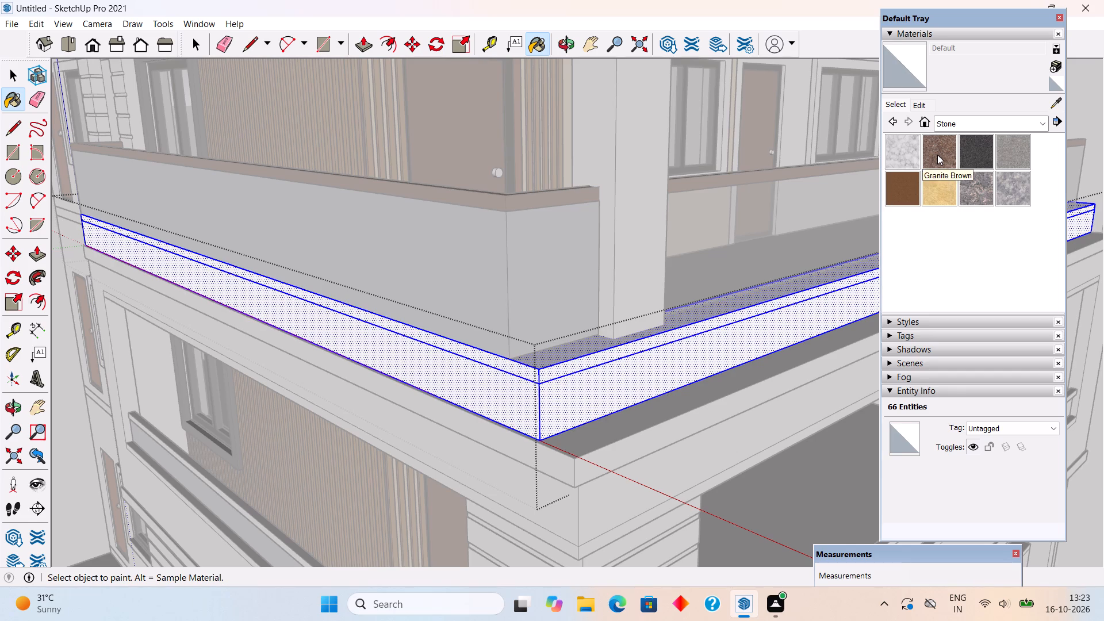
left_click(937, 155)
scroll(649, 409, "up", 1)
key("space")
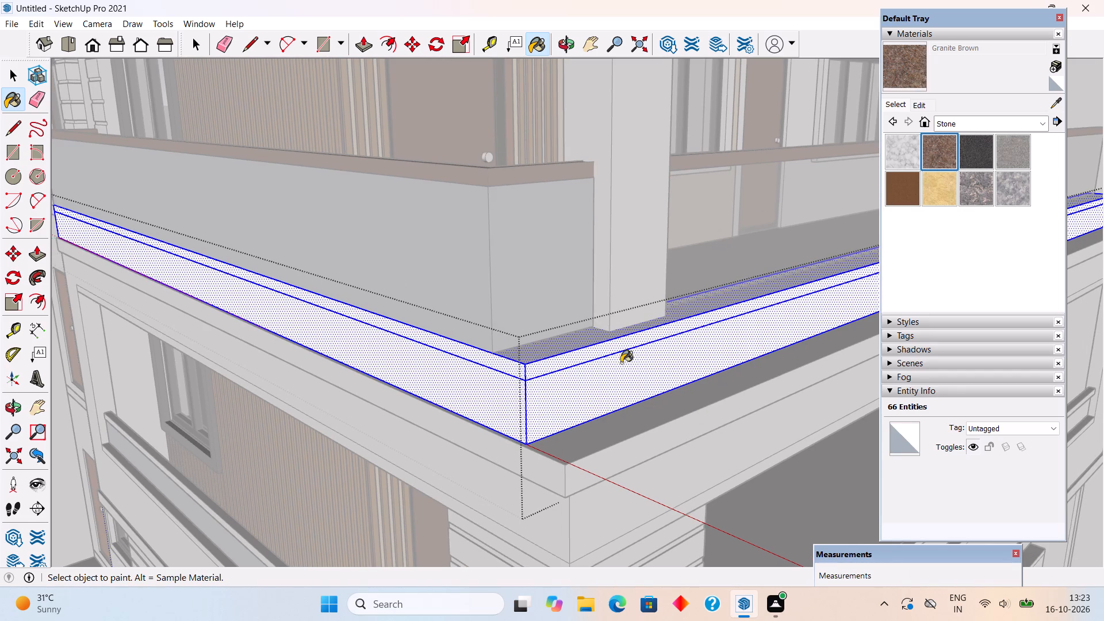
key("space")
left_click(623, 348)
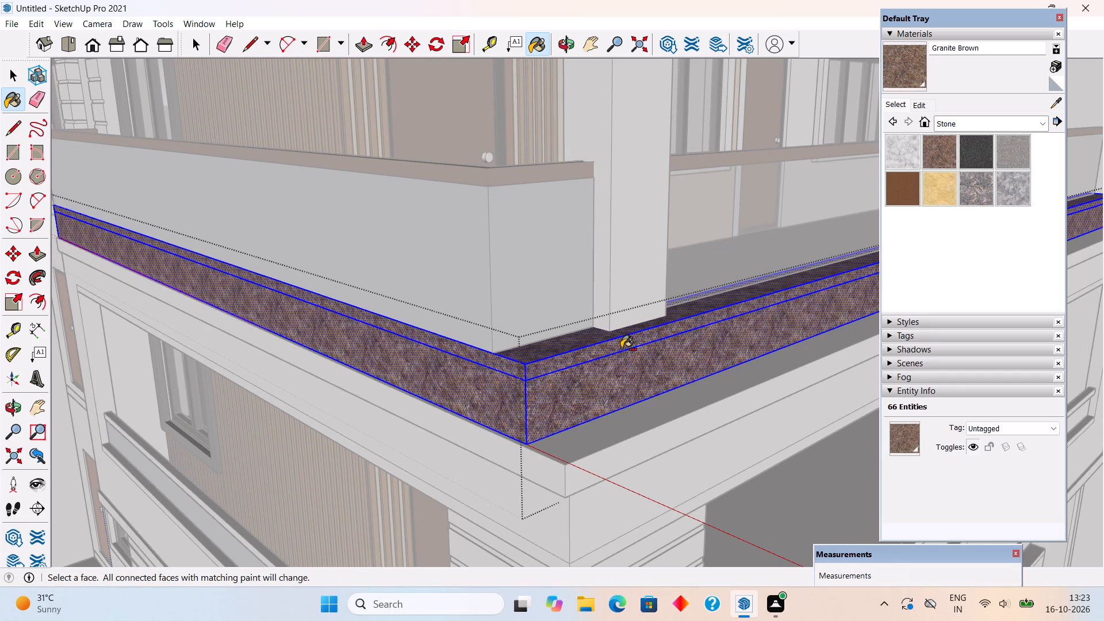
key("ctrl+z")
Paint only the slab band's narrow upper strips and top ledges along both balcony sides with Granite Brown, and exit the group.
key("space")
left_click(623, 344)
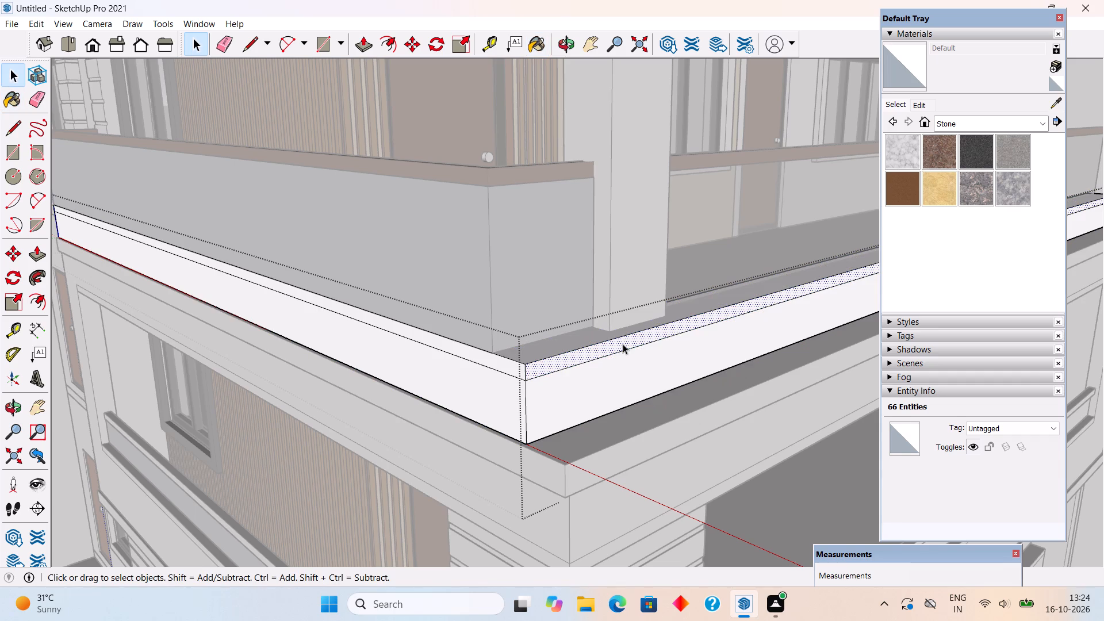
left_click(937, 149)
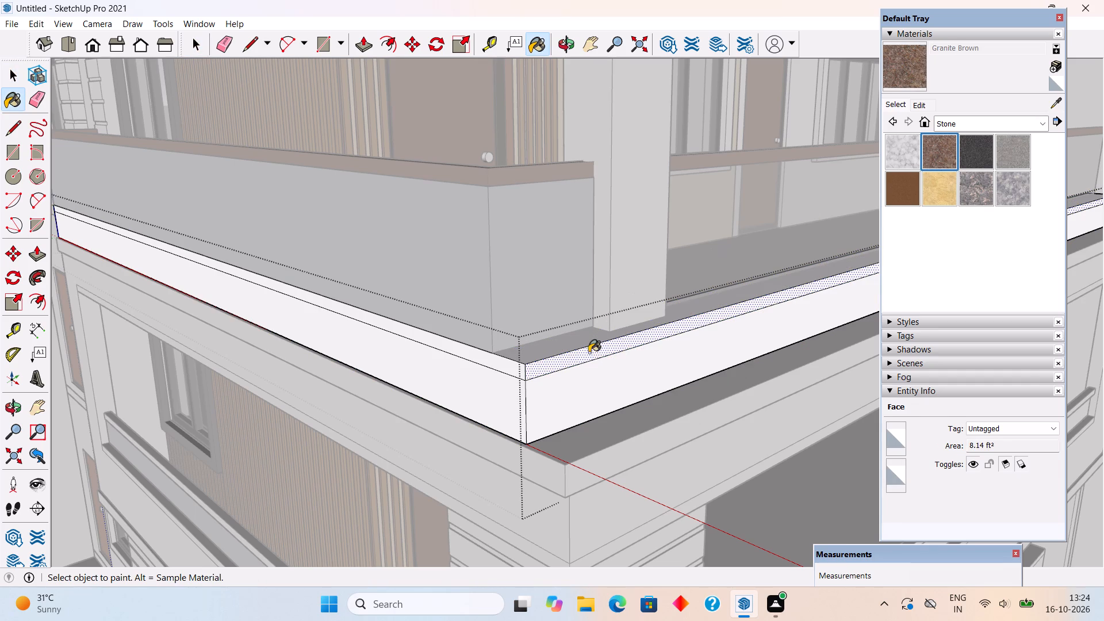
left_click(589, 352)
left_click(583, 341)
left_click(513, 371)
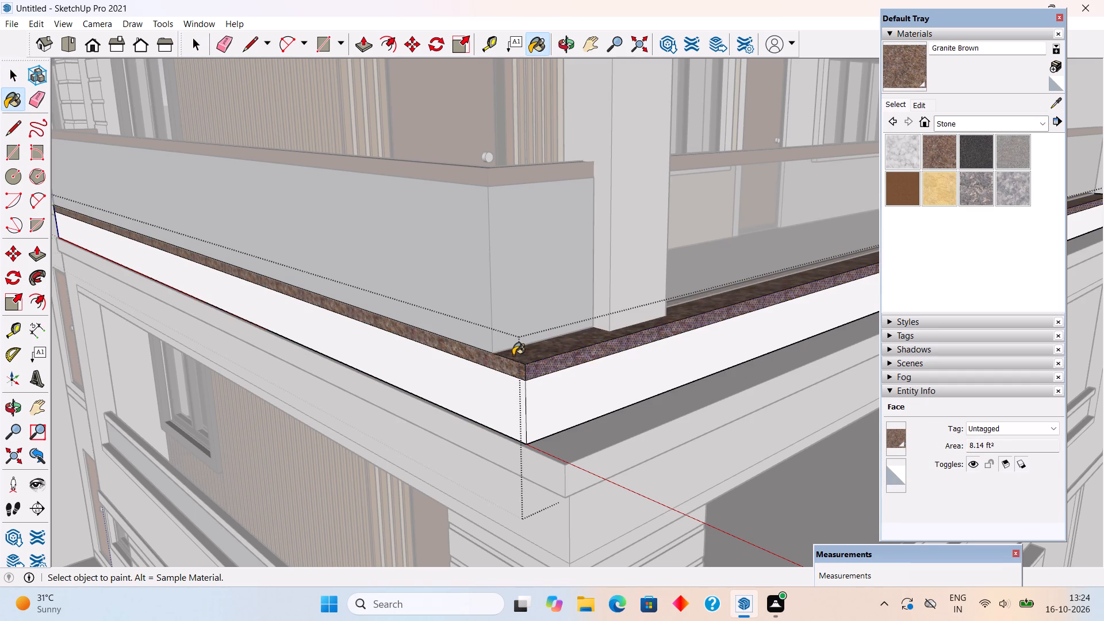
left_click(513, 355)
middle_click_drag(538, 355, 722, 357)
scroll(722, 357, "down", 4)
scroll(400, 330, "down", 3)
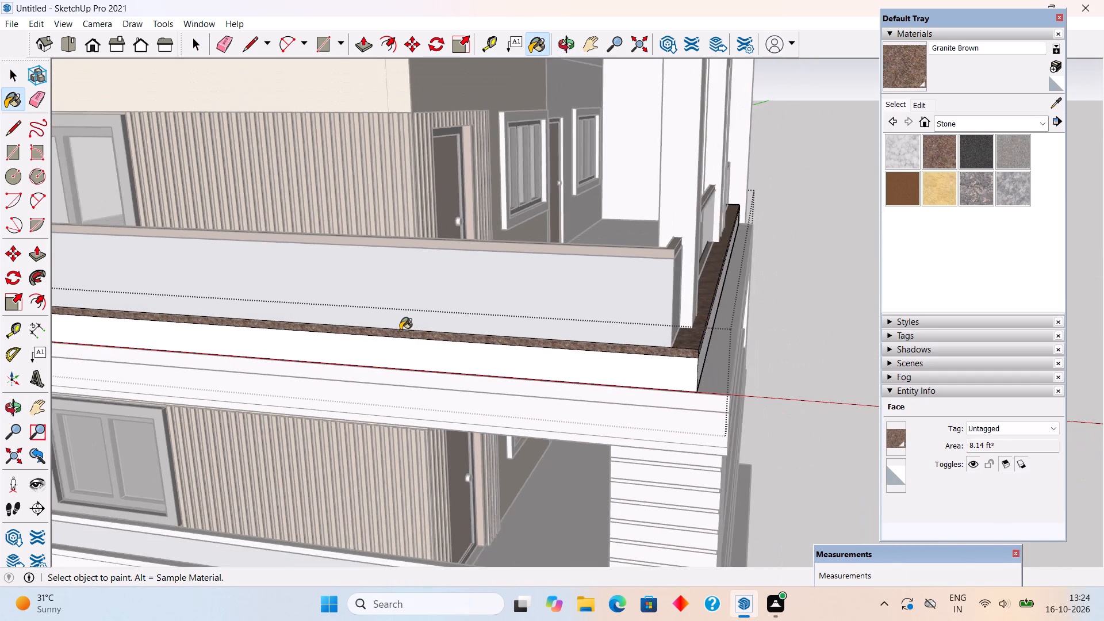
scroll(400, 330, "down", 7)
scroll(606, 273, "up", 5)
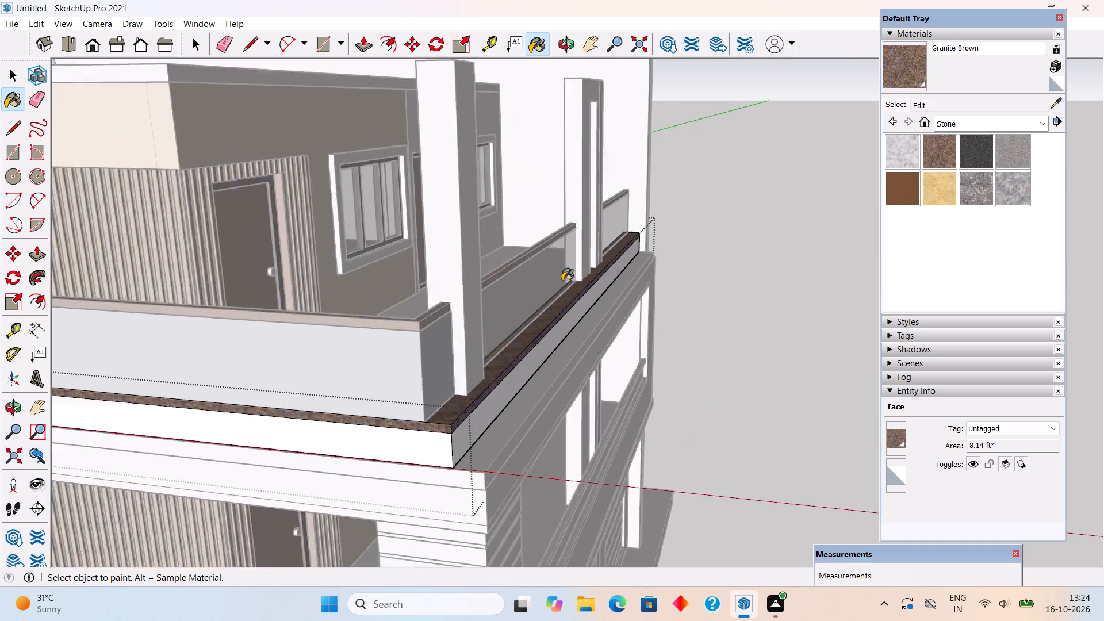
scroll(562, 280, "up", 7)
scroll(555, 319, "down", 8)
scroll(247, 442, "down", 4)
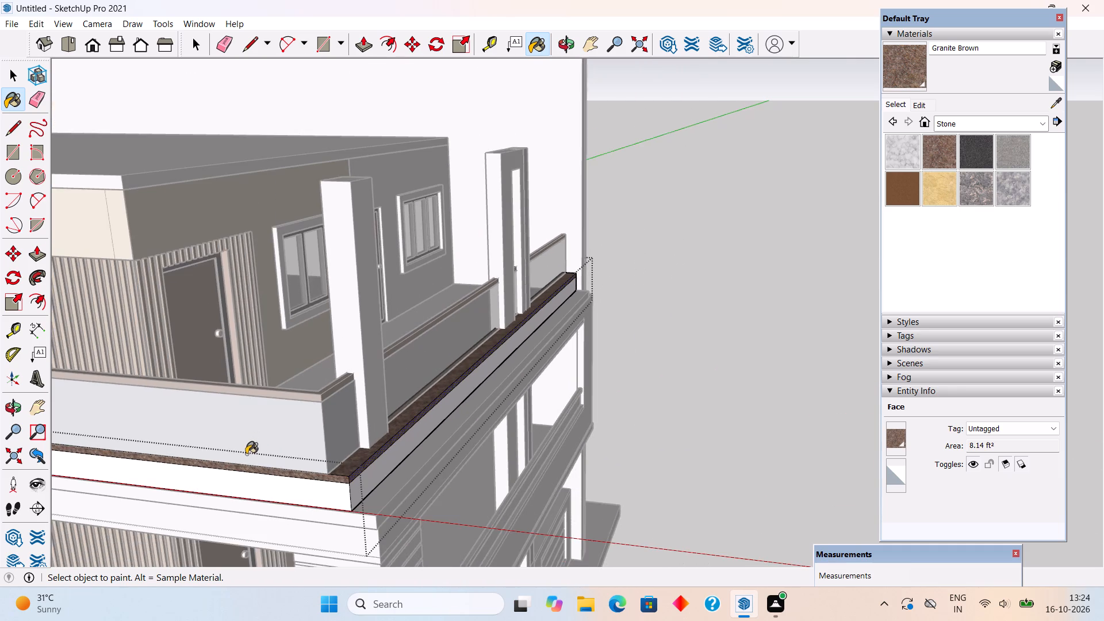
middle_click_drag(361, 431, 571, 413)
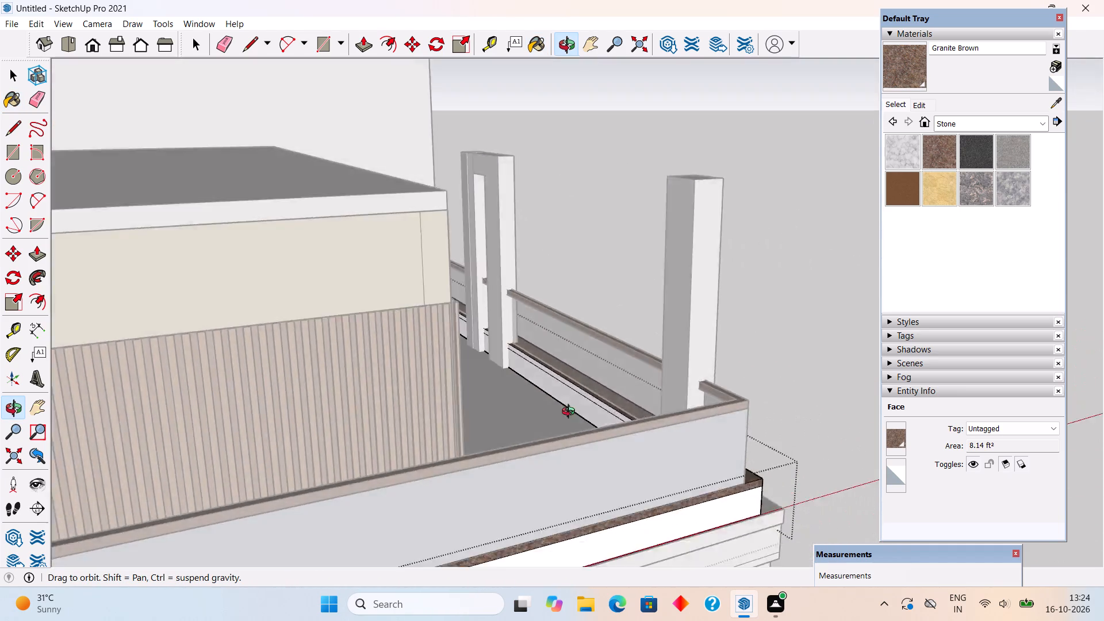
middle_click_drag(571, 413, 539, 375)
scroll(539, 375, "down", 3)
key("space")
left_click(757, 362)
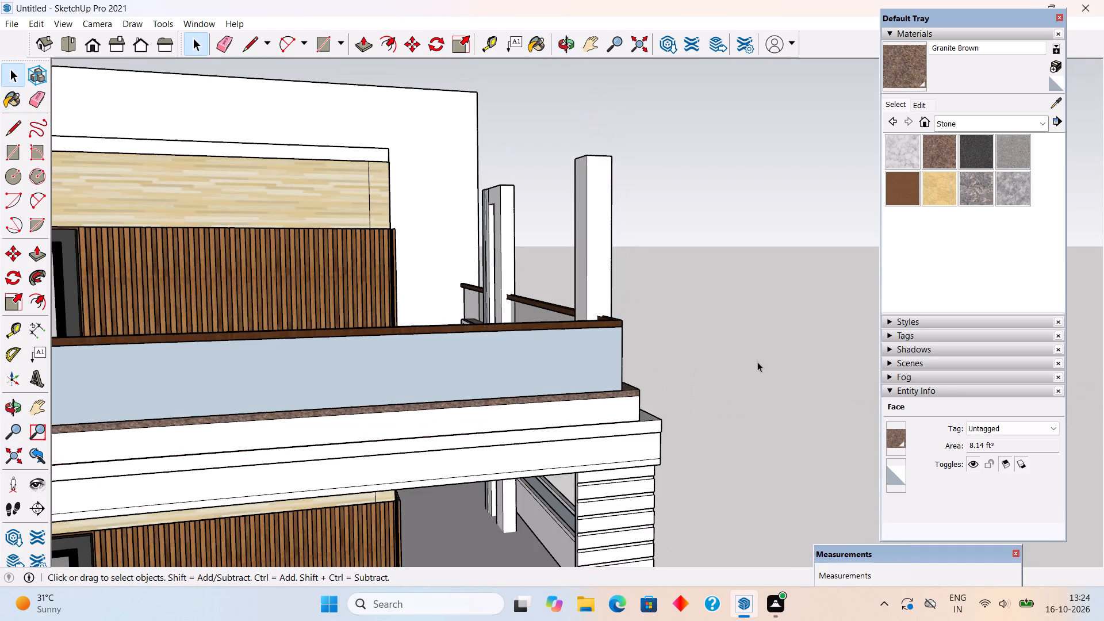
Paint the full-height grooved panel around the small windows on the side facade with Granite Brown.
middle_click_drag(554, 413, 388, 394)
scroll(393, 393, "down", 3)
middle_click_drag(503, 400, 271, 366)
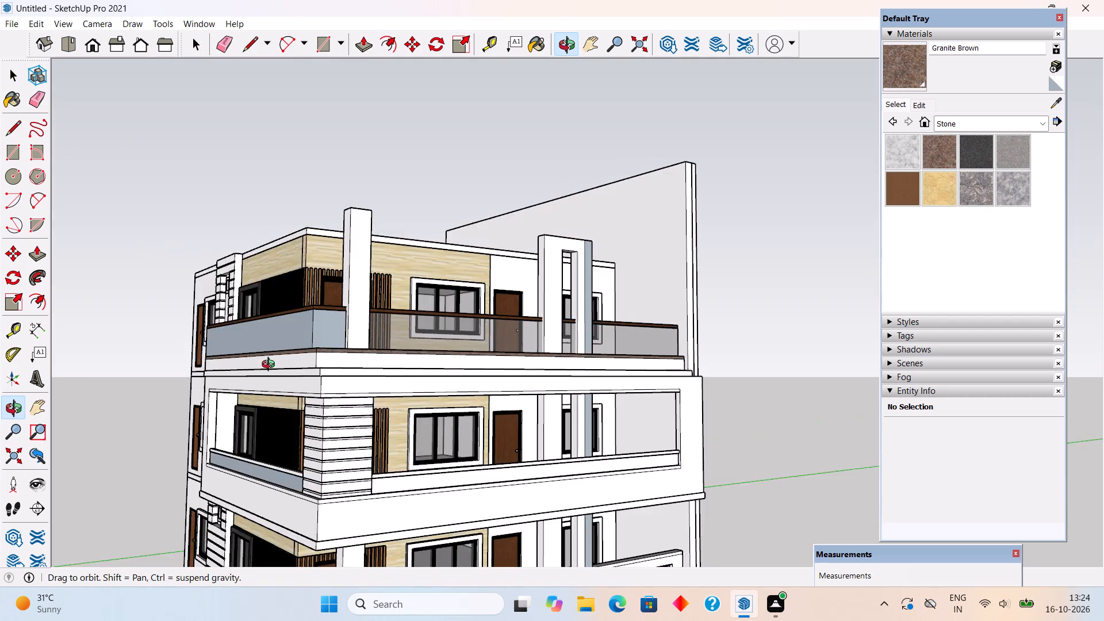
middle_click_drag(271, 366, 558, 428)
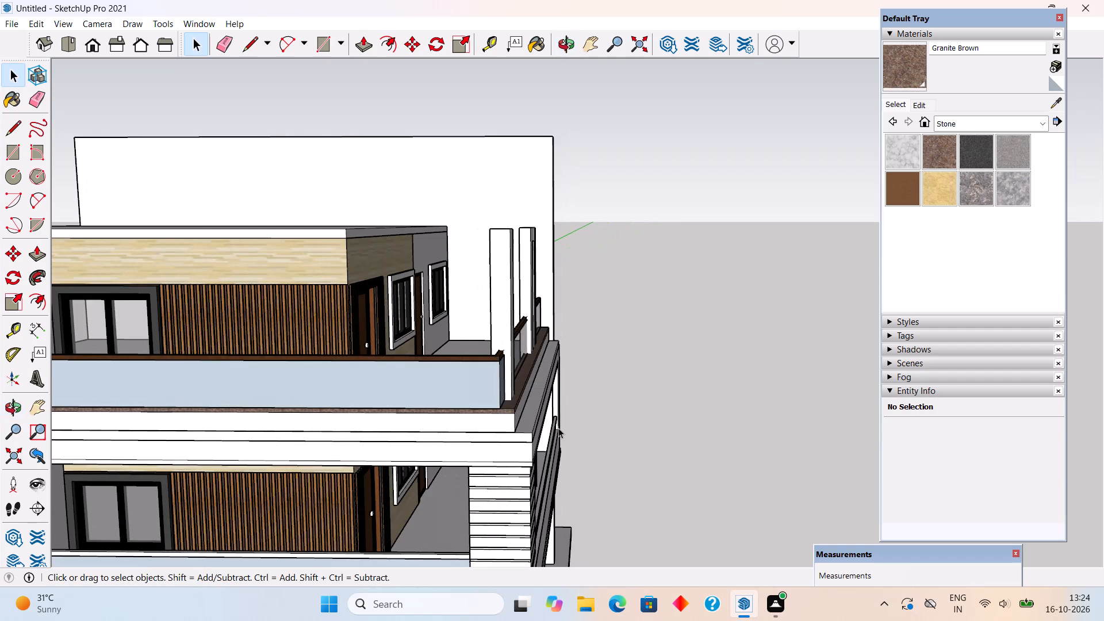
scroll(558, 428, "down", 6)
scroll(257, 465, "up", 10)
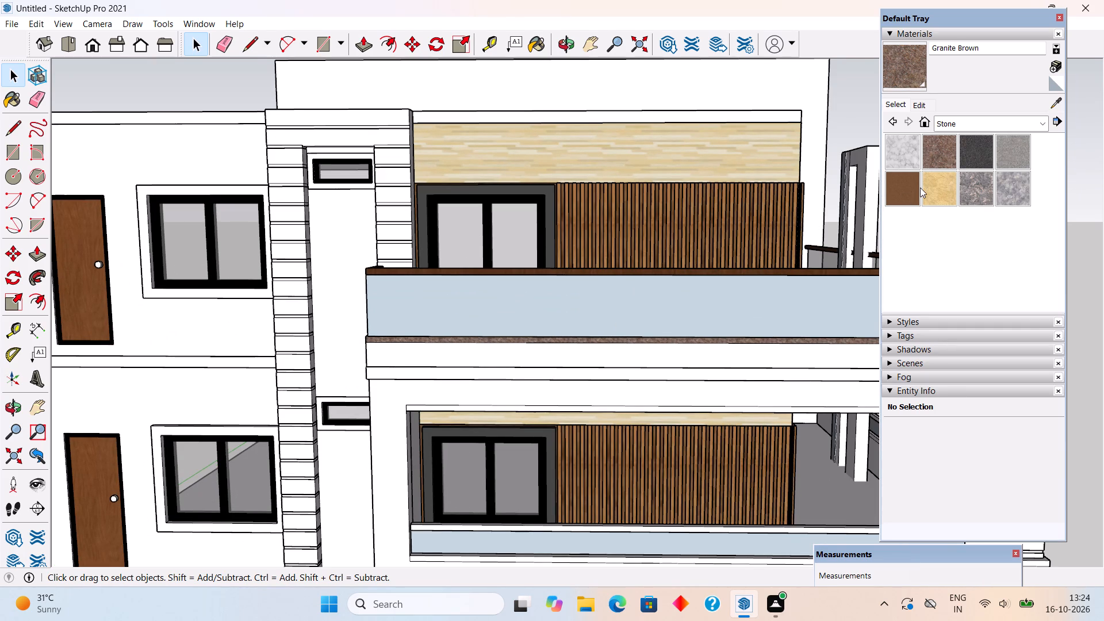
left_click(932, 157)
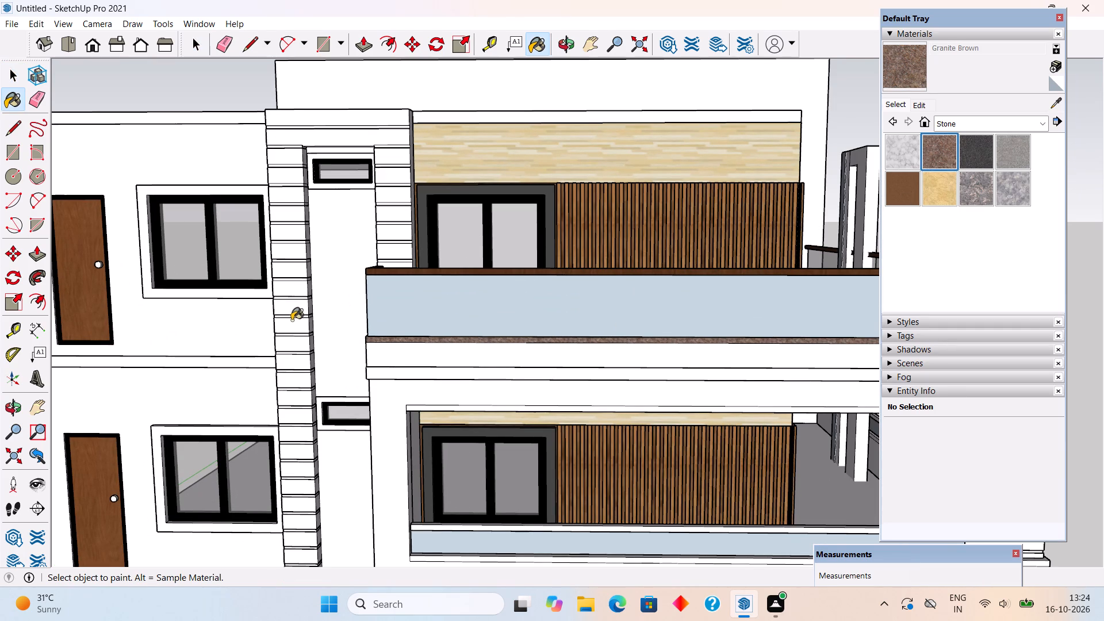
left_click(282, 323)
scroll(676, 251, "down", 4)
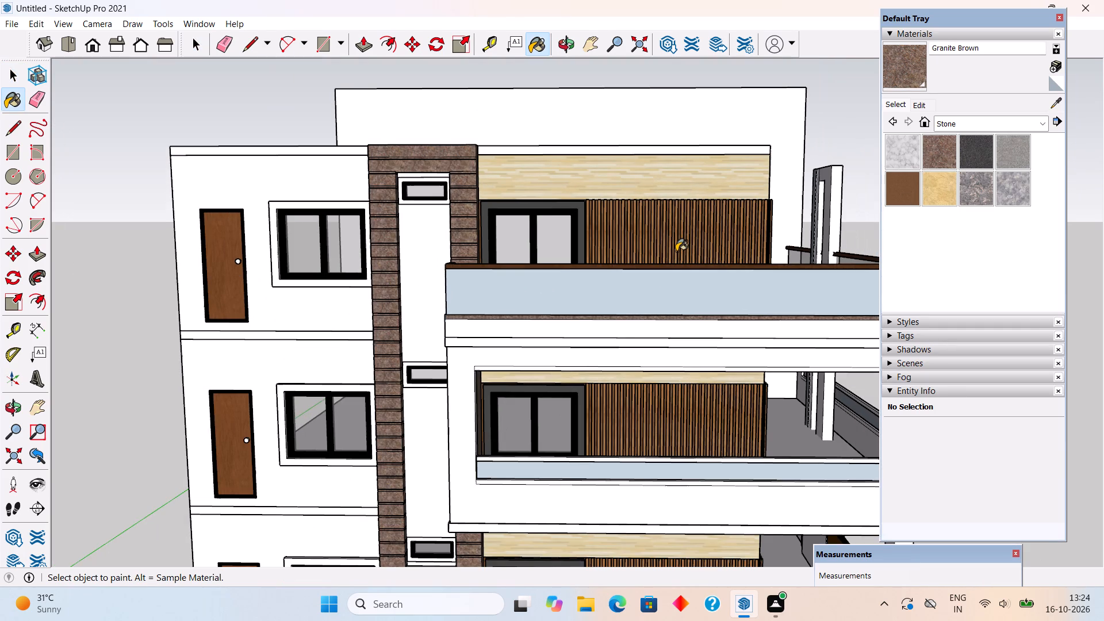
key("space")
scroll(641, 241, "down", 3)
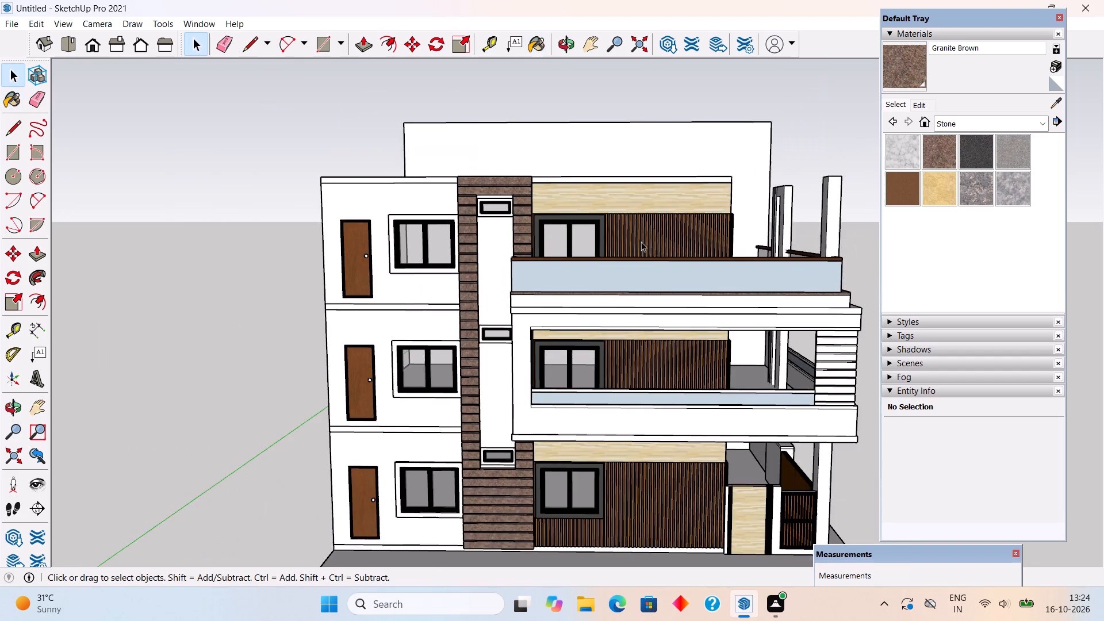
scroll(641, 241, "down", 1)
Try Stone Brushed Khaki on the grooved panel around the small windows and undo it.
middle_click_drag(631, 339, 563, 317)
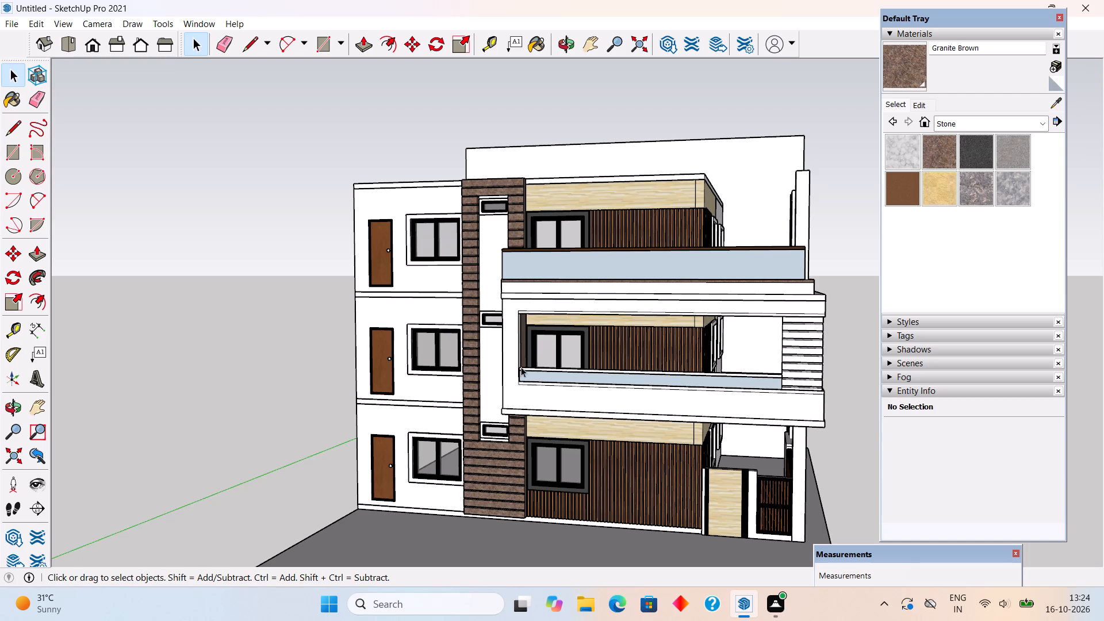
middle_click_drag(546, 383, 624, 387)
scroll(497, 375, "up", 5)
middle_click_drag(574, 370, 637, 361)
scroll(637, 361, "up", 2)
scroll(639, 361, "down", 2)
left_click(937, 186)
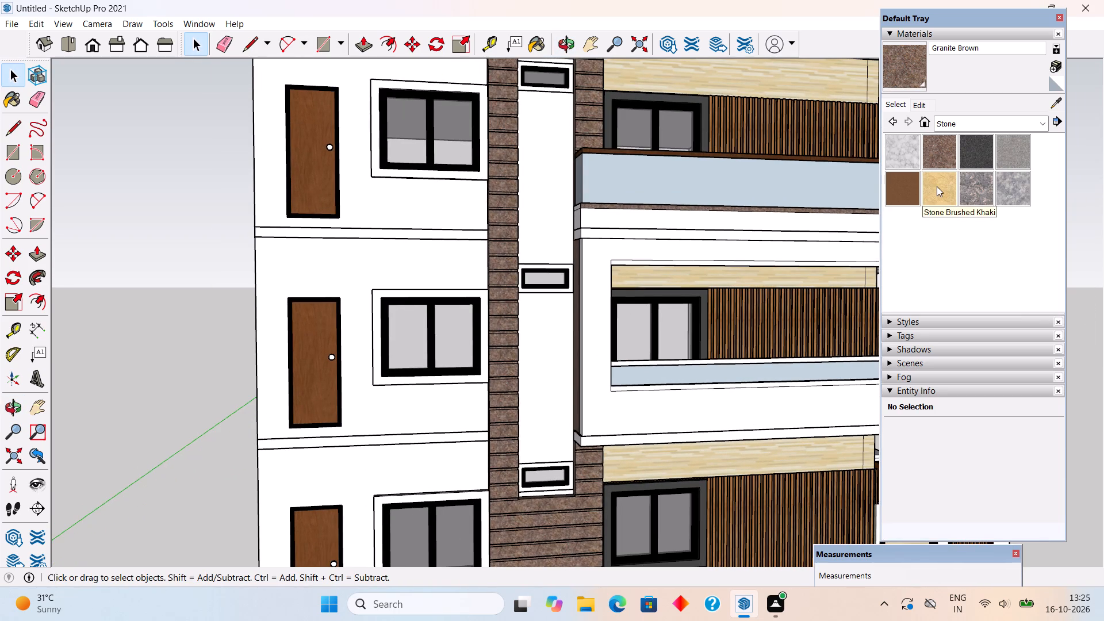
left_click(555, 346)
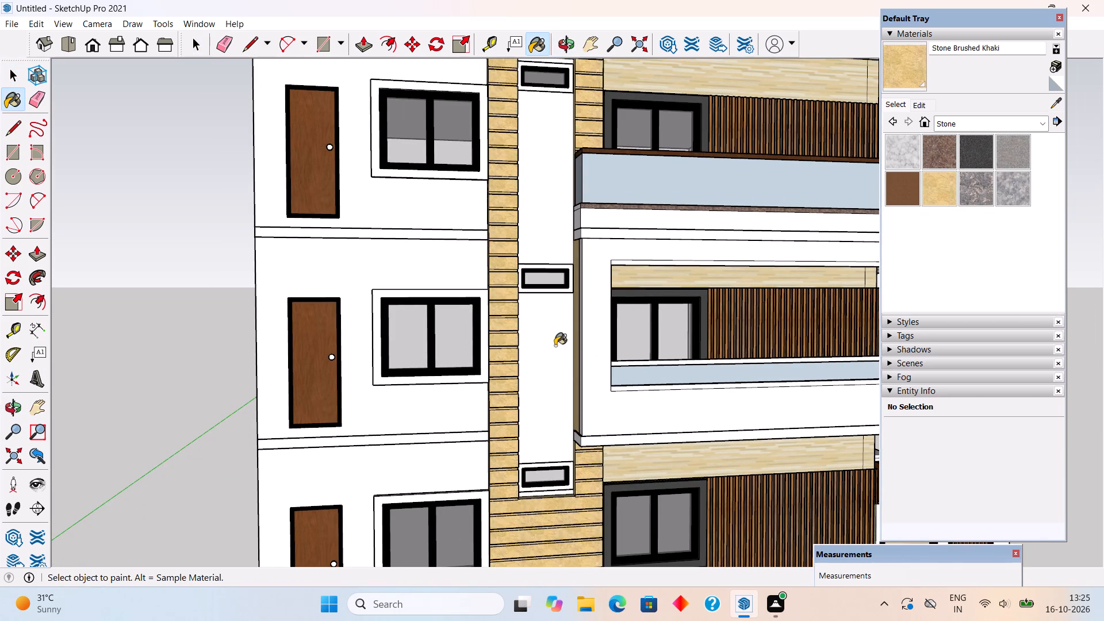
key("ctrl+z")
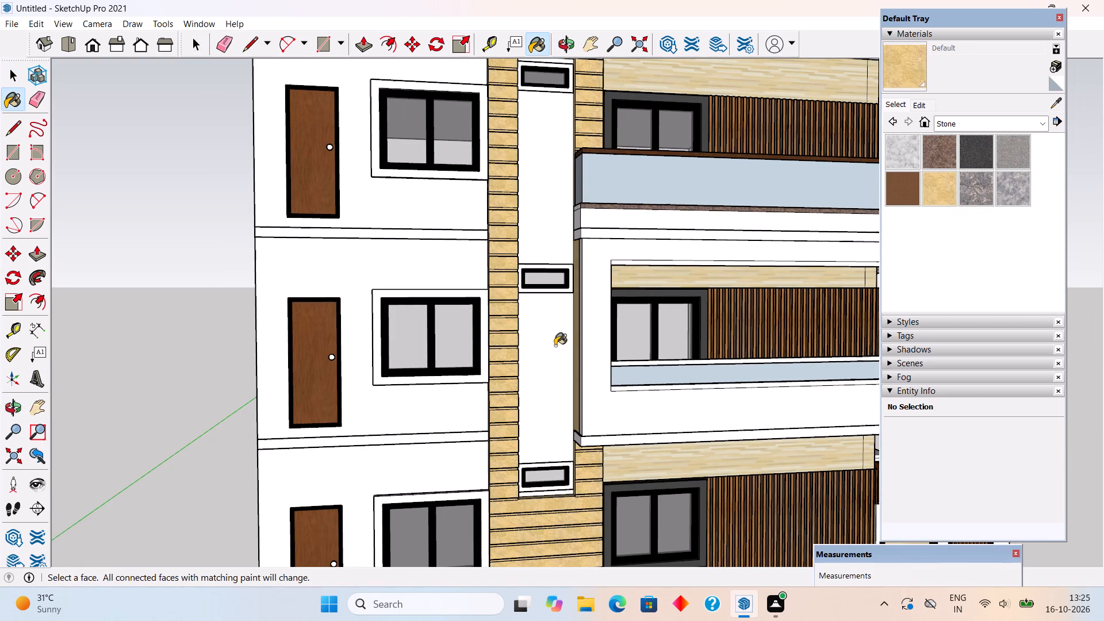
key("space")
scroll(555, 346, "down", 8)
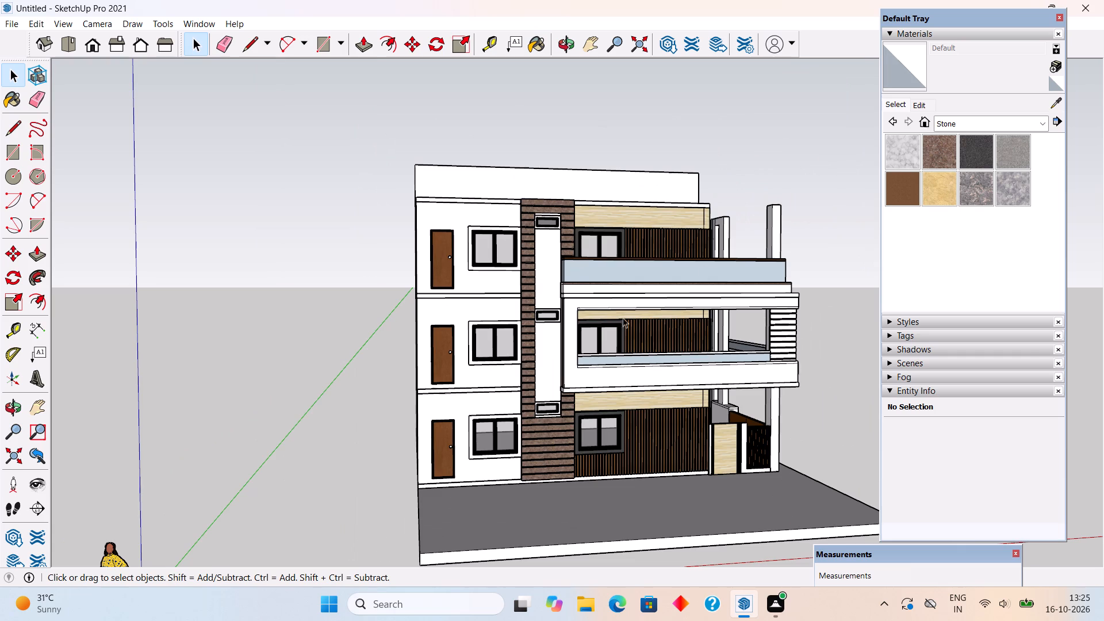
Examine the house exterior from all sides, including the stone panel, side facade and balconies.
middle_click_drag(587, 329, 414, 336)
scroll(435, 338, "up", 9)
scroll(548, 415, "up", 1)
middle_click_drag(577, 456, 569, 467)
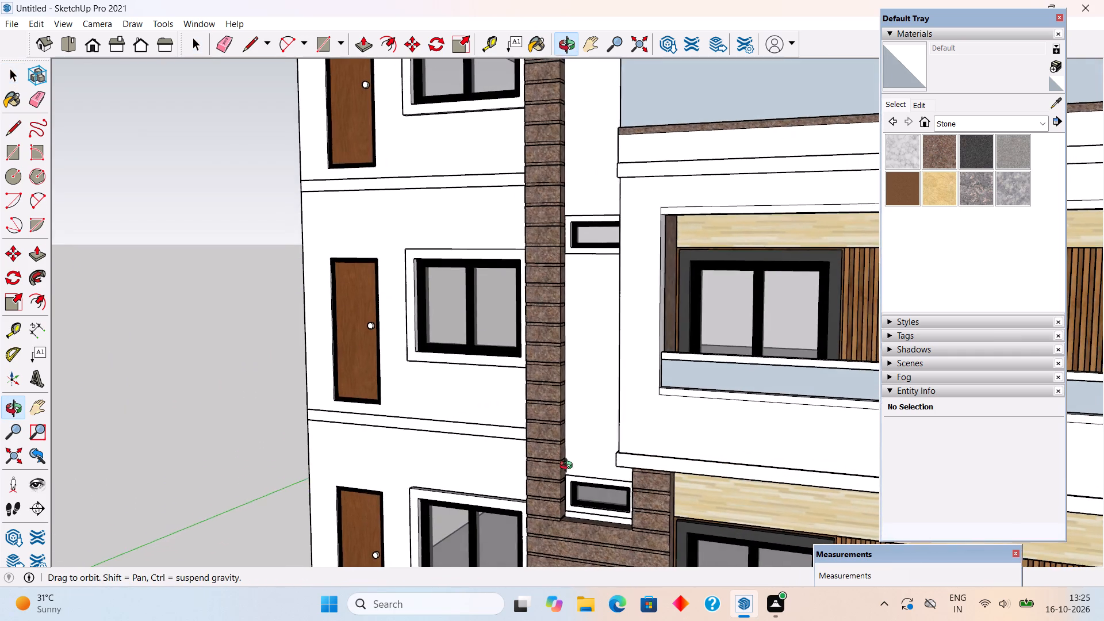
middle_click_drag(569, 467, 398, 620)
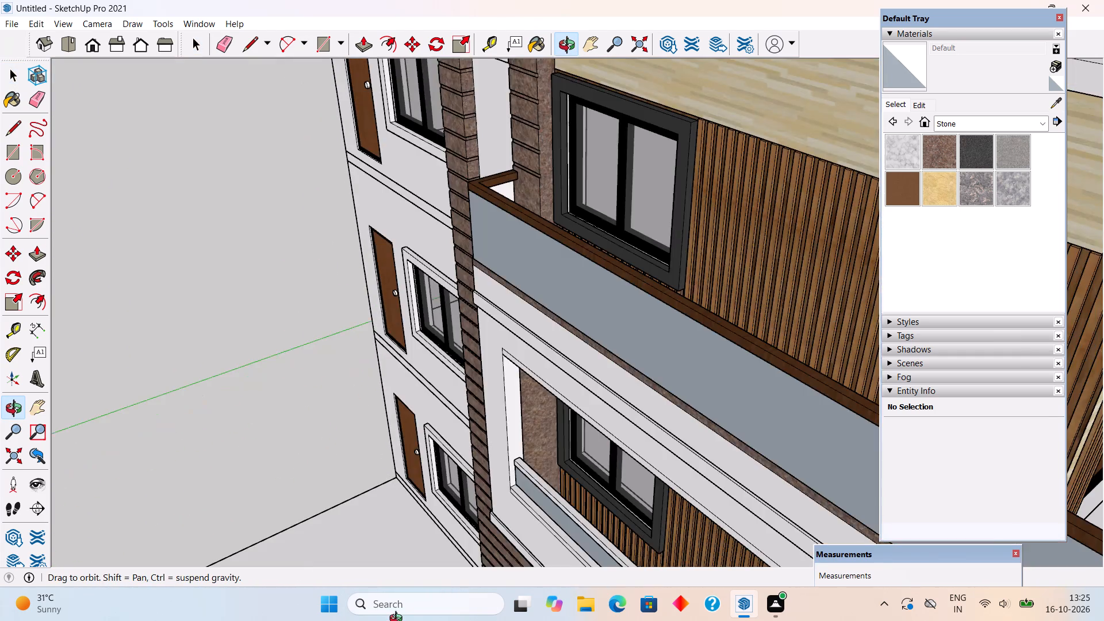
middle_click_drag(398, 620, 105, 523)
scroll(105, 523, "down", 8)
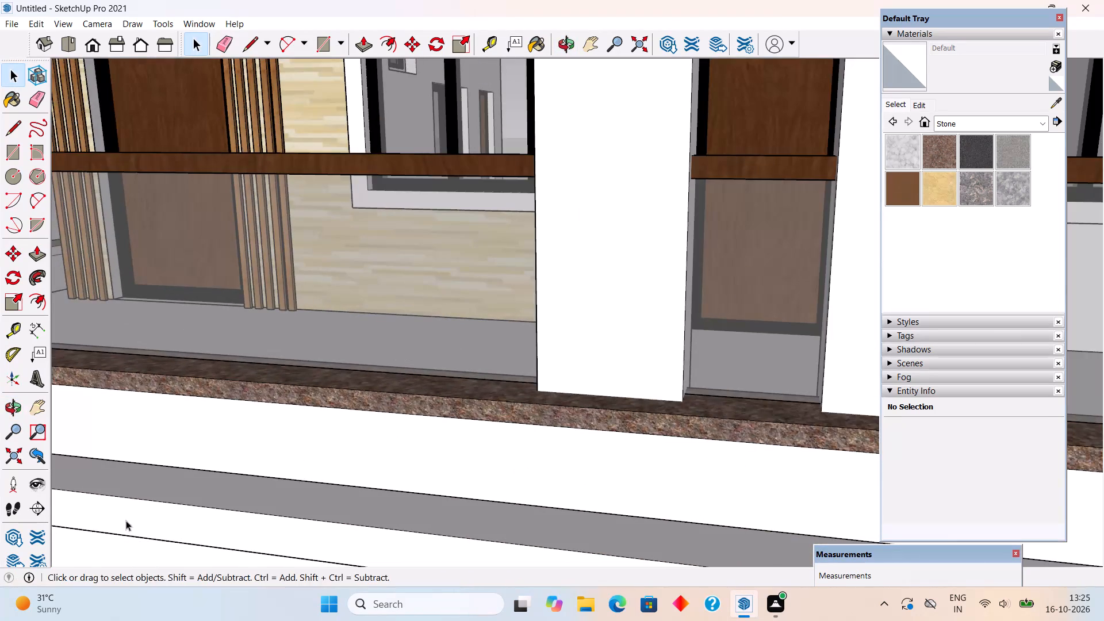
left_click(9, 459)
middle_click_drag(270, 465, 270, 465)
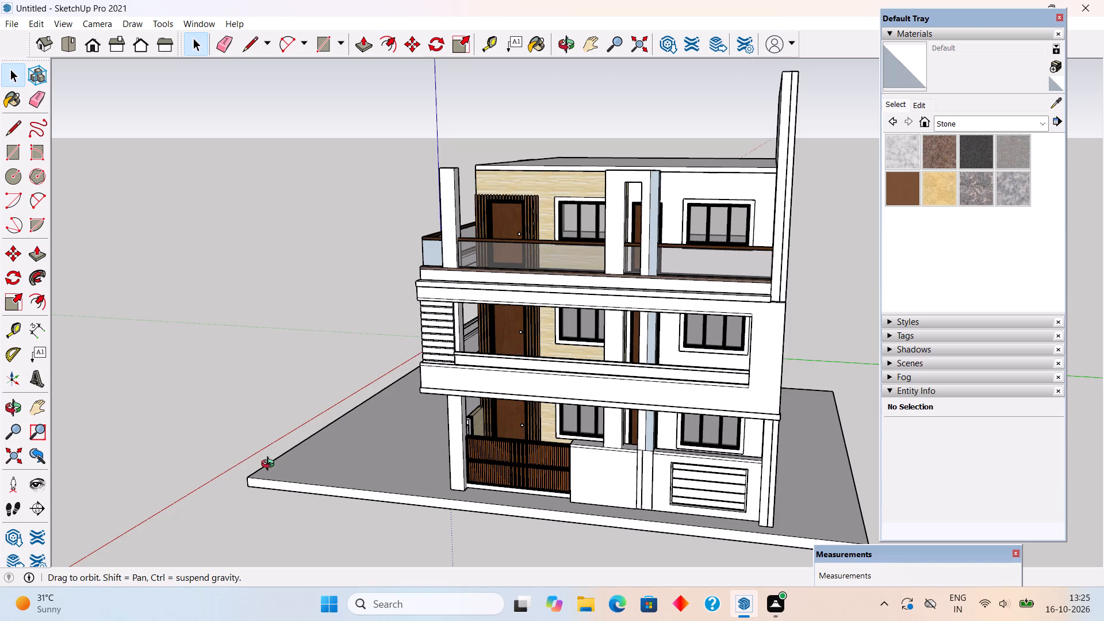
middle_click_drag(270, 465, 631, 481)
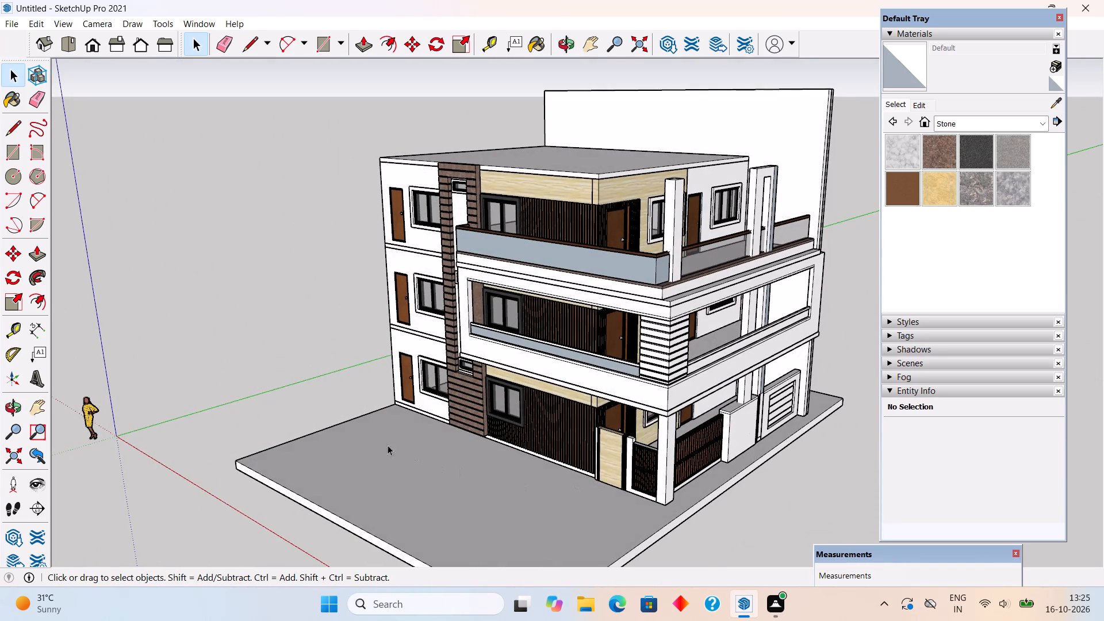
middle_click_drag(296, 418, 666, 435)
middle_click_drag(252, 469, 793, 362)
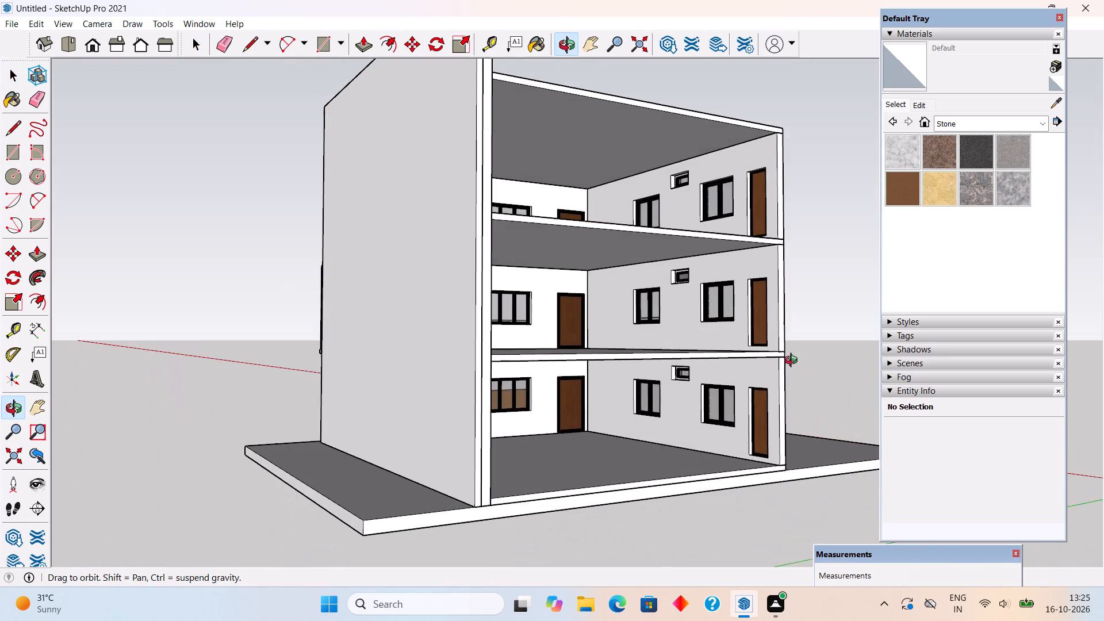
middle_click_drag(793, 362, 173, 620)
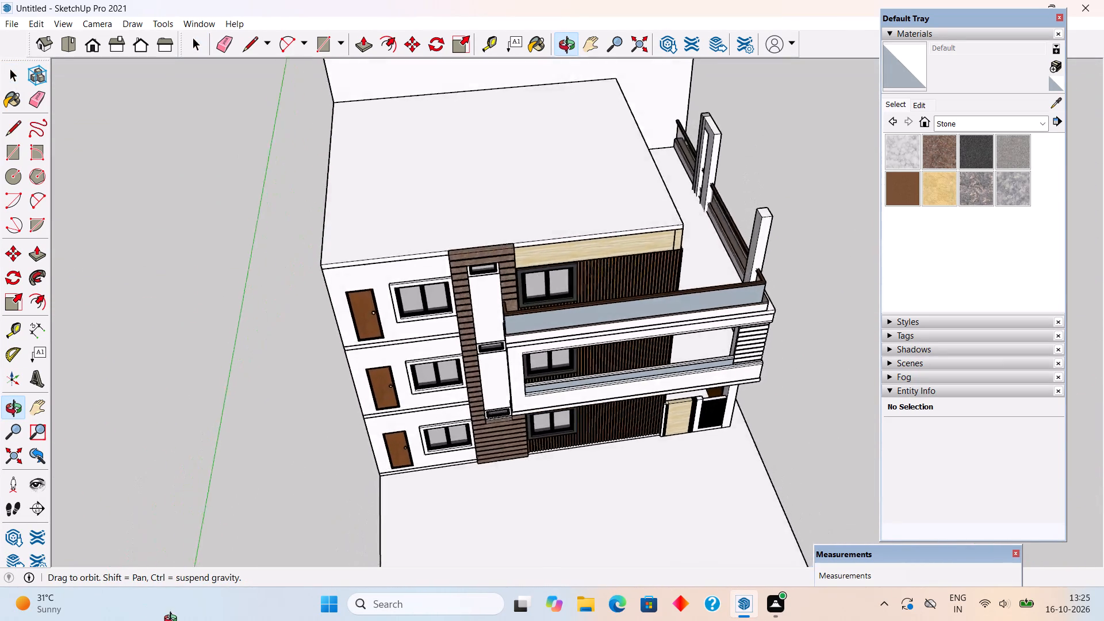
middle_click_drag(173, 620, 103, 441)
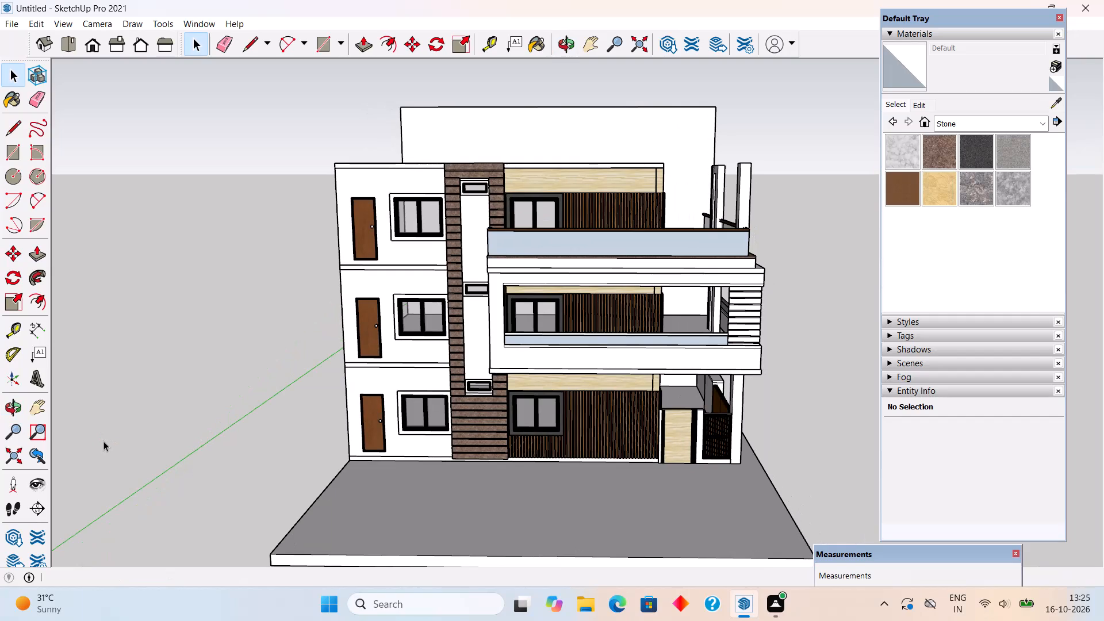
scroll(135, 461, "up", 1)
scroll(248, 424, "up", 1)
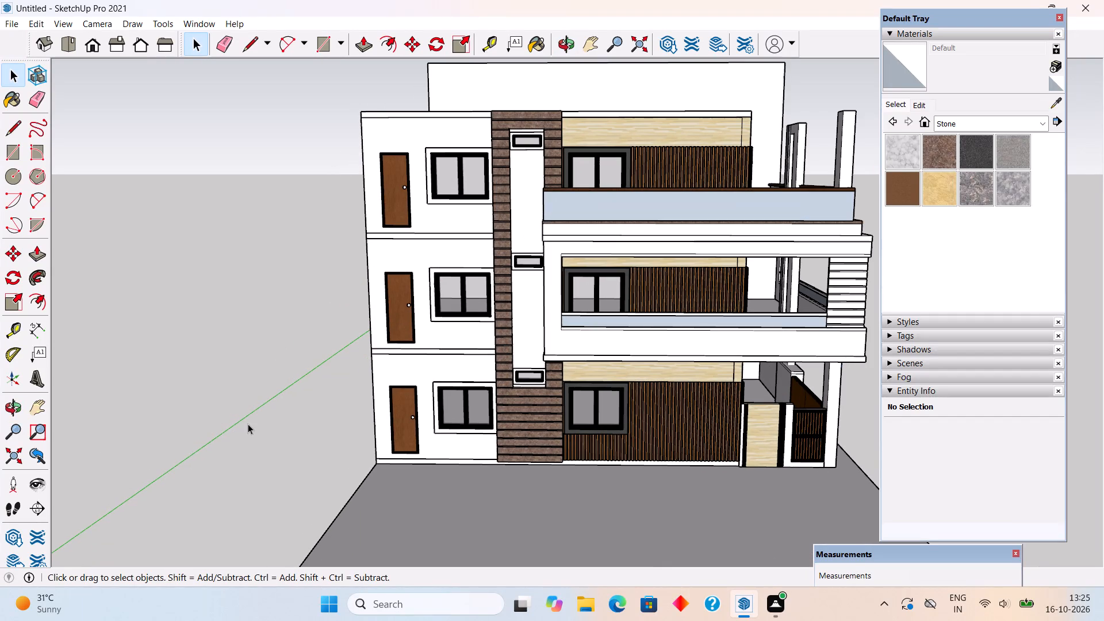
middle_click_drag(244, 395, 332, 389)
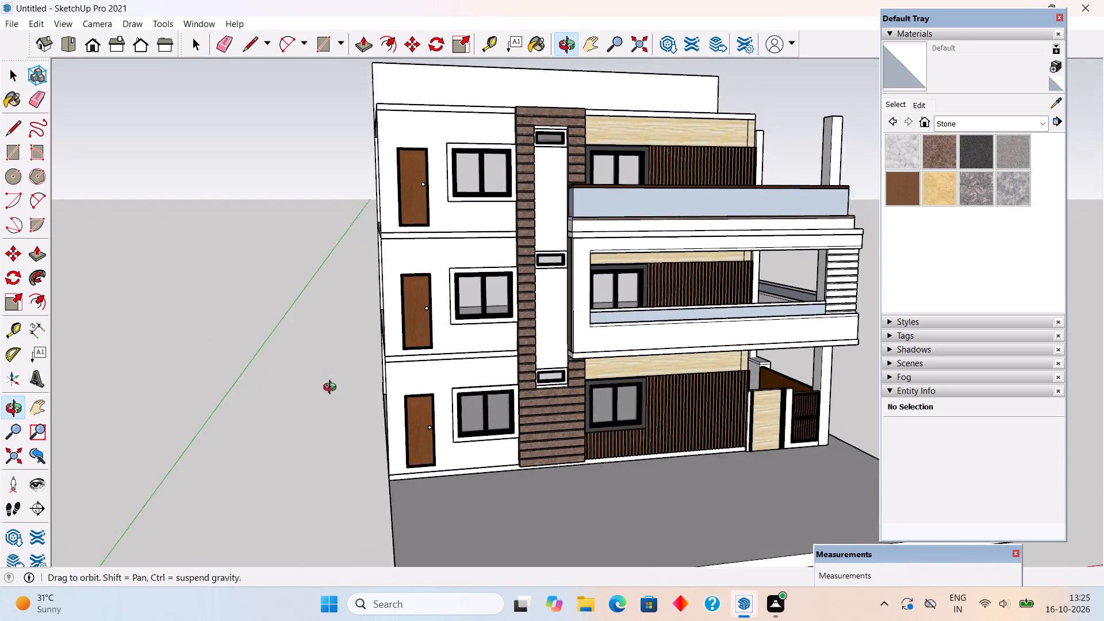
middle_click_drag(332, 389, 336, 394)
scroll(336, 394, "up", 2)
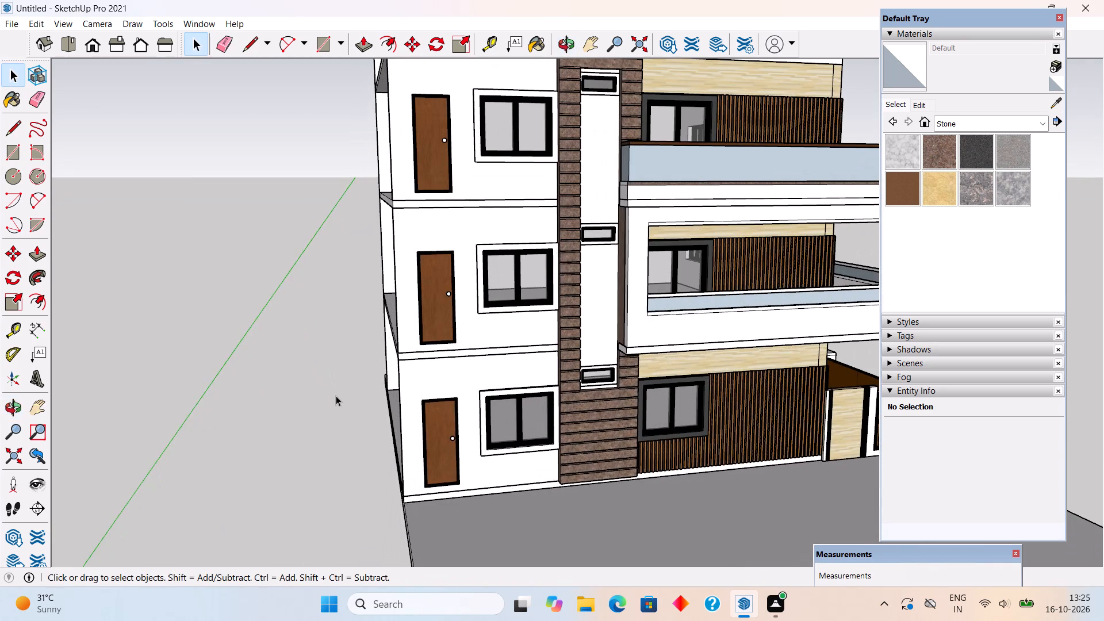
scroll(310, 417, "down", 2)
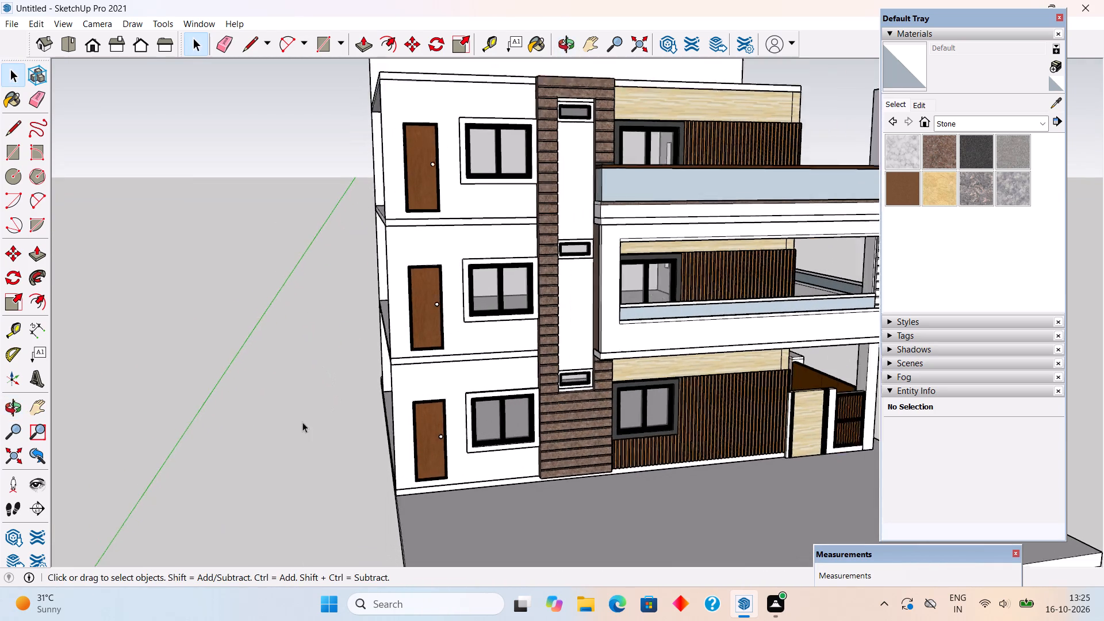
scroll(302, 422, "down", 3)
scroll(621, 213, "up", 4)
middle_click_drag(612, 346, 601, 427)
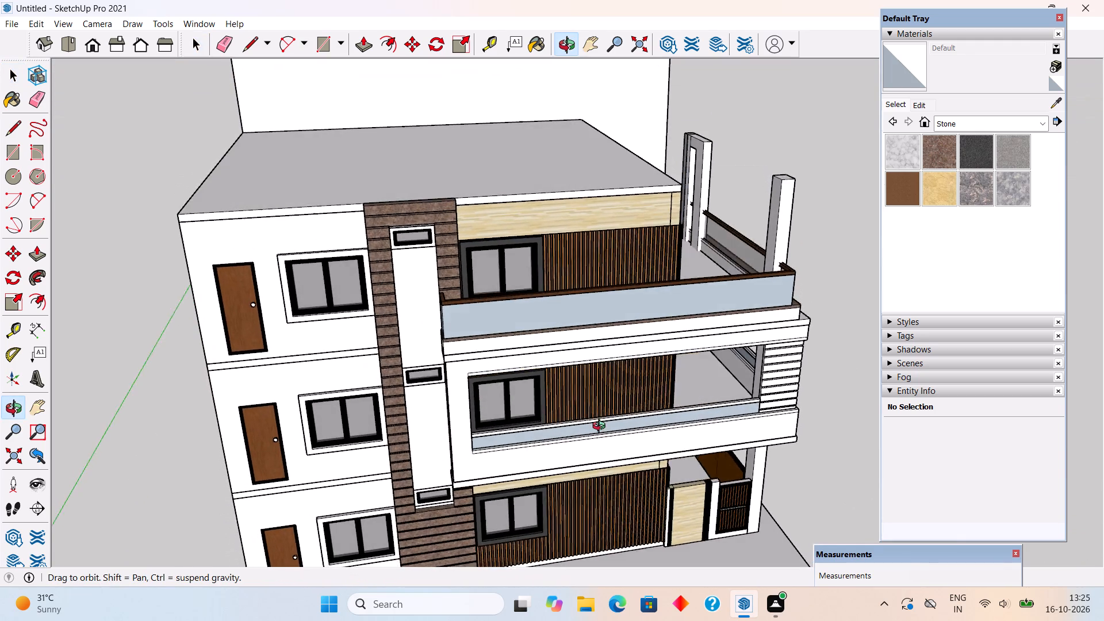
middle_click_drag(601, 427, 599, 461)
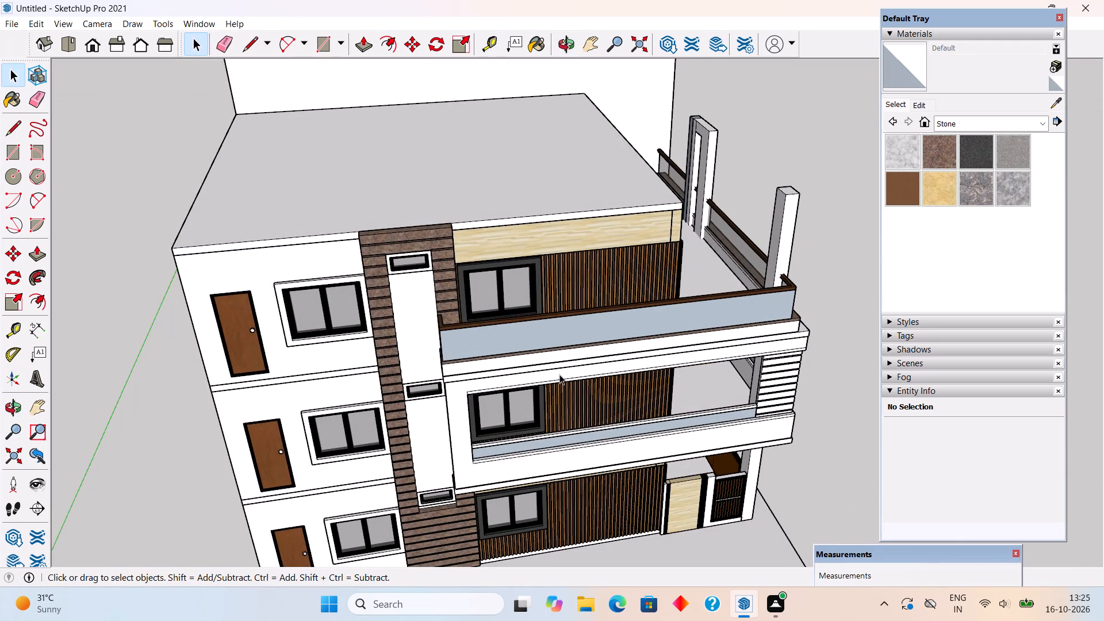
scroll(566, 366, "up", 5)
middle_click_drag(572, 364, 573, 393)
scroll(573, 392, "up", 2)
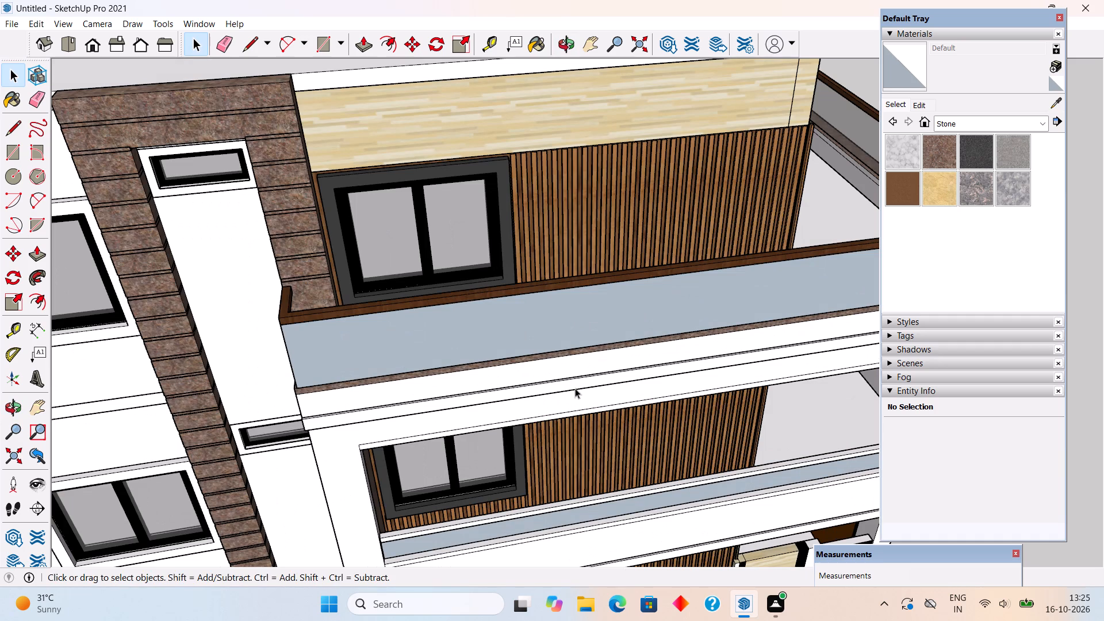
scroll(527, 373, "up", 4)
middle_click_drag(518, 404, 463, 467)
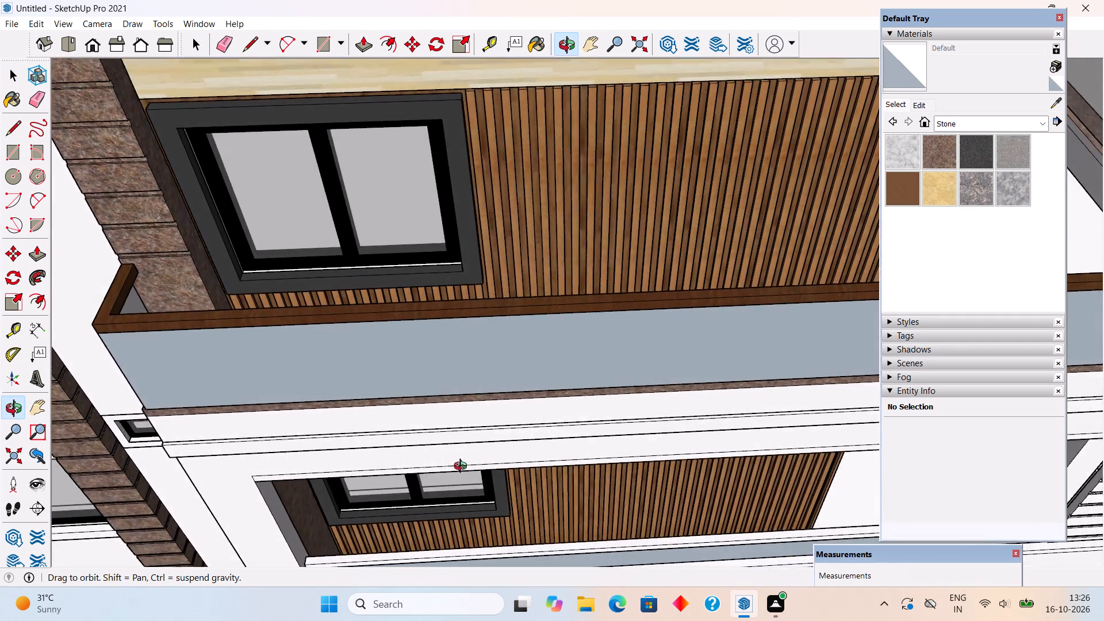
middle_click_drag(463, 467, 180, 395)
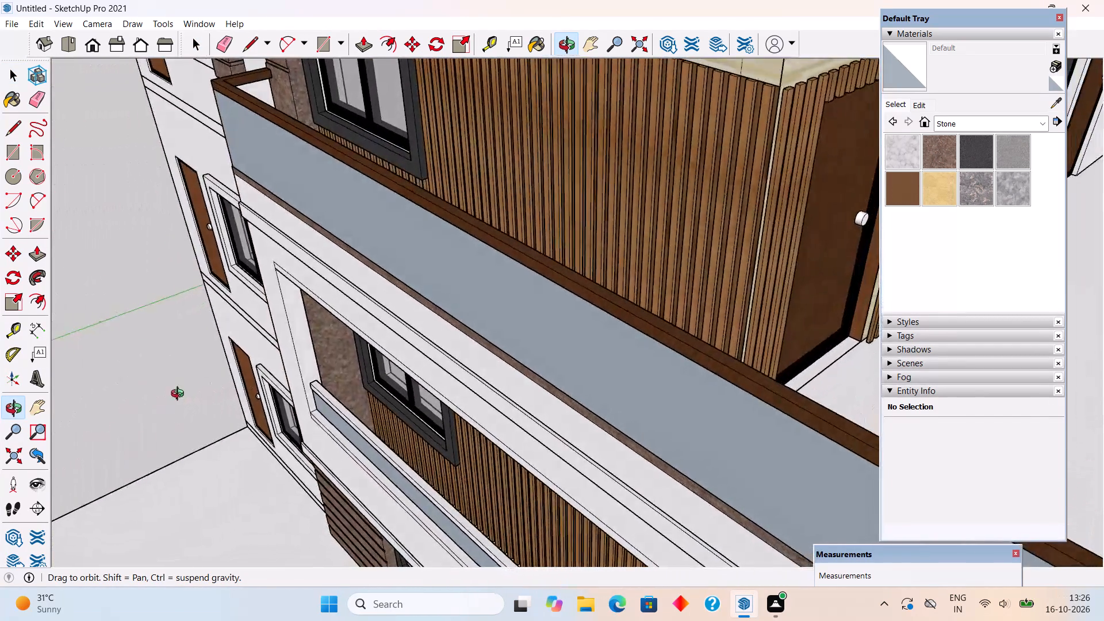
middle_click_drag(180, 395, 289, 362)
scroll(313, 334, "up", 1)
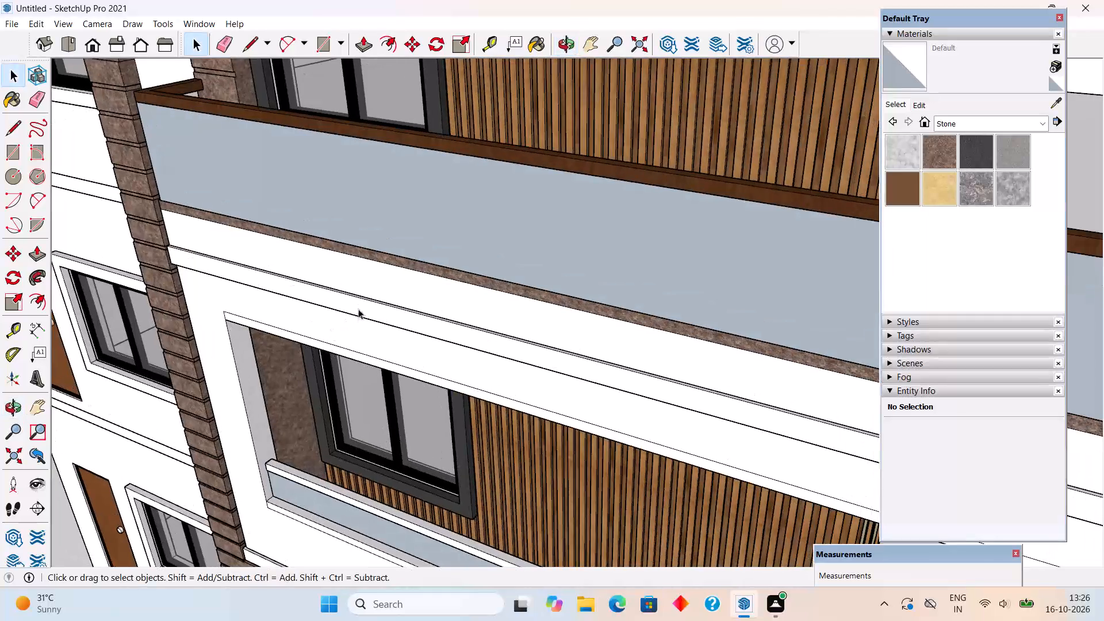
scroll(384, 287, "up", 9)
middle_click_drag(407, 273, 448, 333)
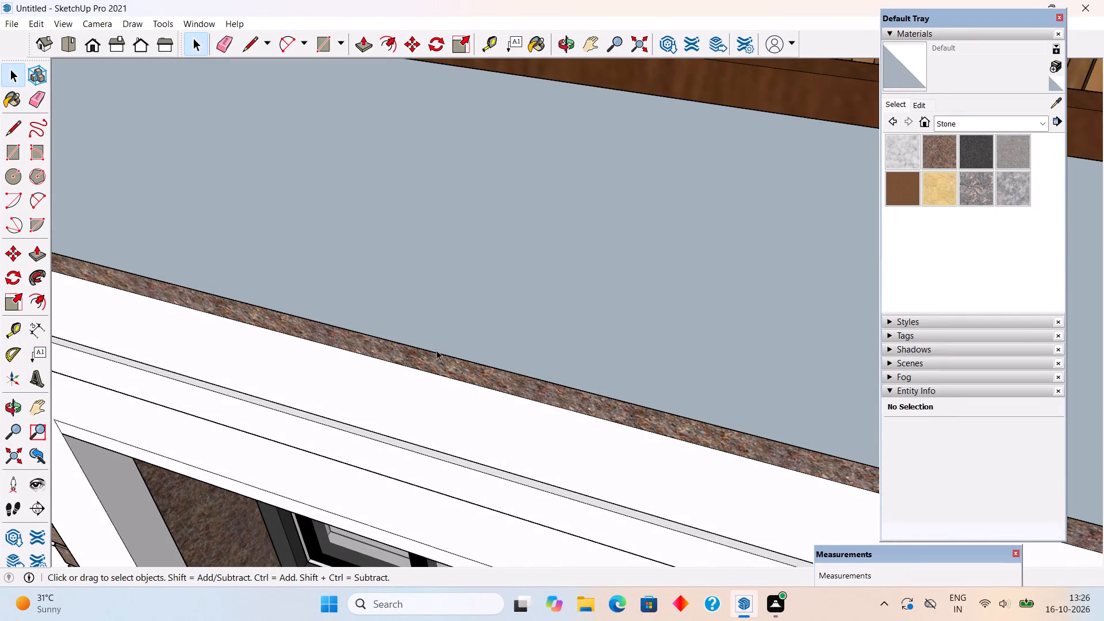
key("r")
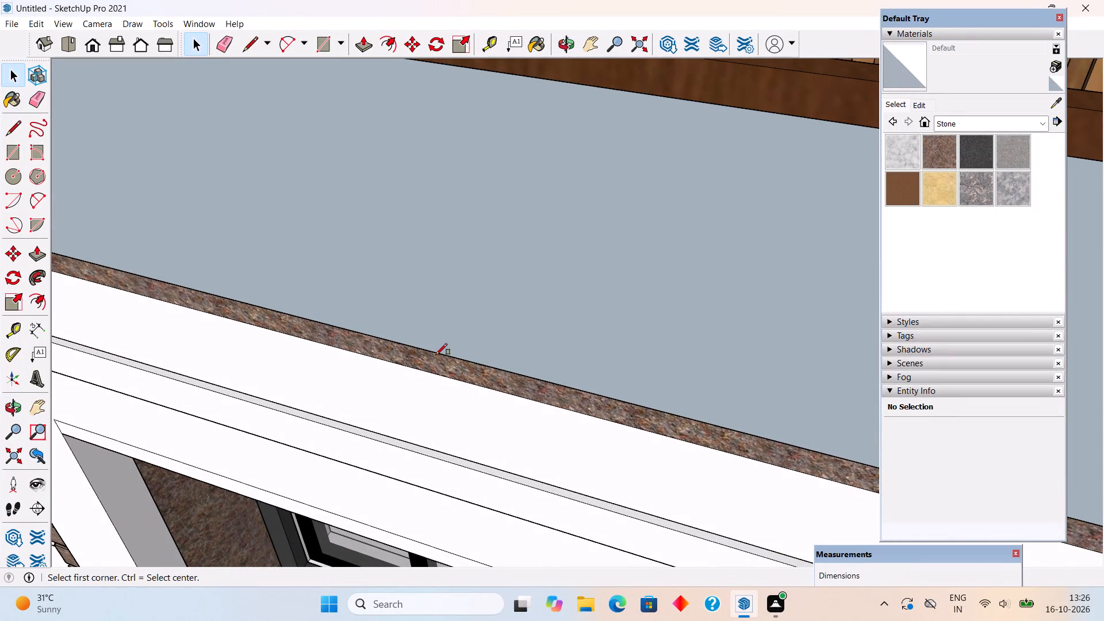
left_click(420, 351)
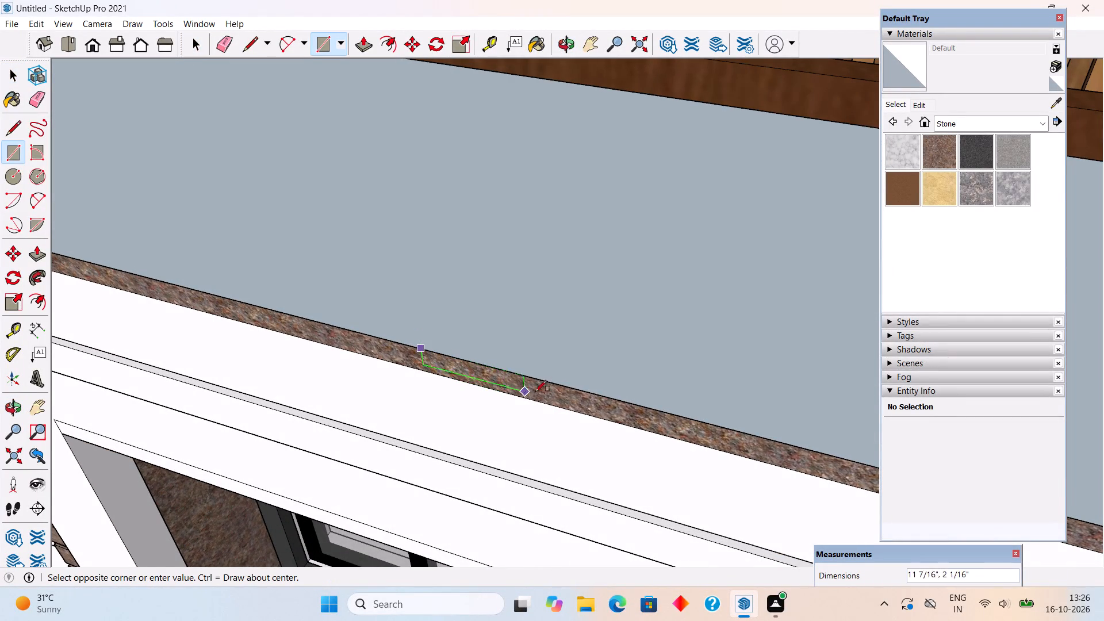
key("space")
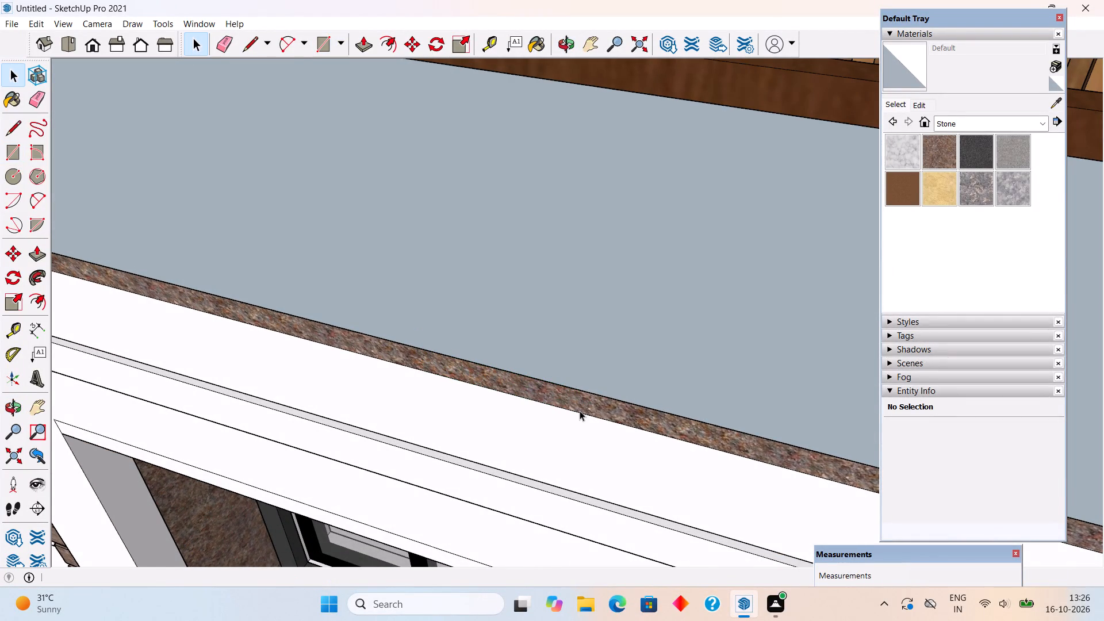
Move the top balcony's glass railing panel group about 2 13/16" inward from the slab band's outer corner.
left_click(580, 409)
scroll(512, 384, "down", 4)
scroll(512, 384, "up", 1)
scroll(486, 403, "down", 5)
middle_click_drag(315, 352, 348, 277)
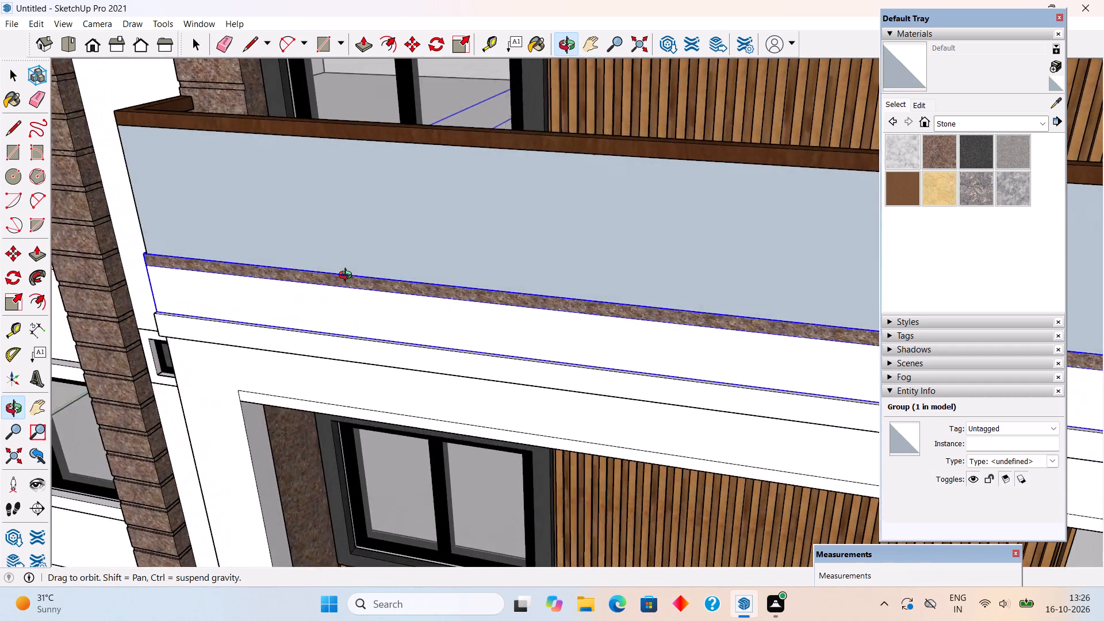
middle_click_drag(348, 277, 689, 292)
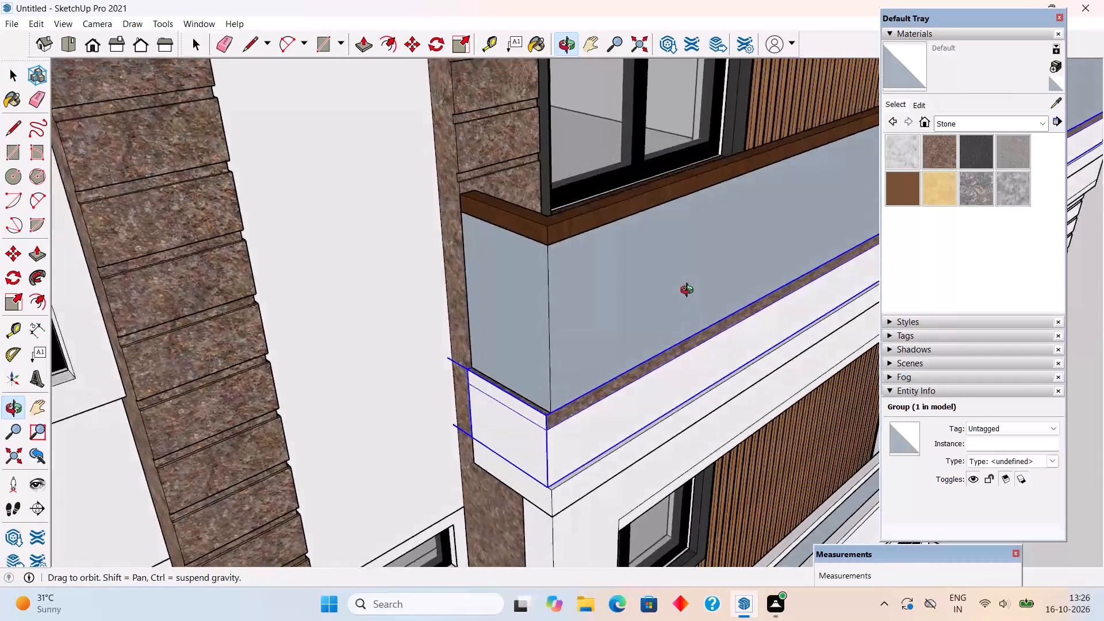
middle_click_drag(689, 292, 699, 290)
scroll(604, 396, "up", 4)
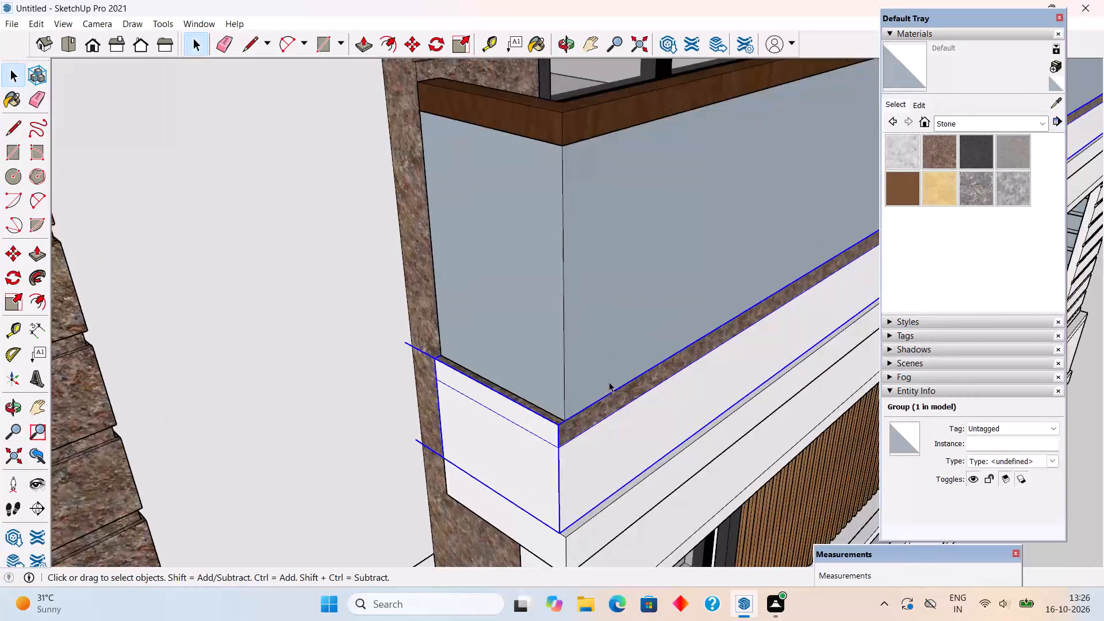
left_click(609, 382)
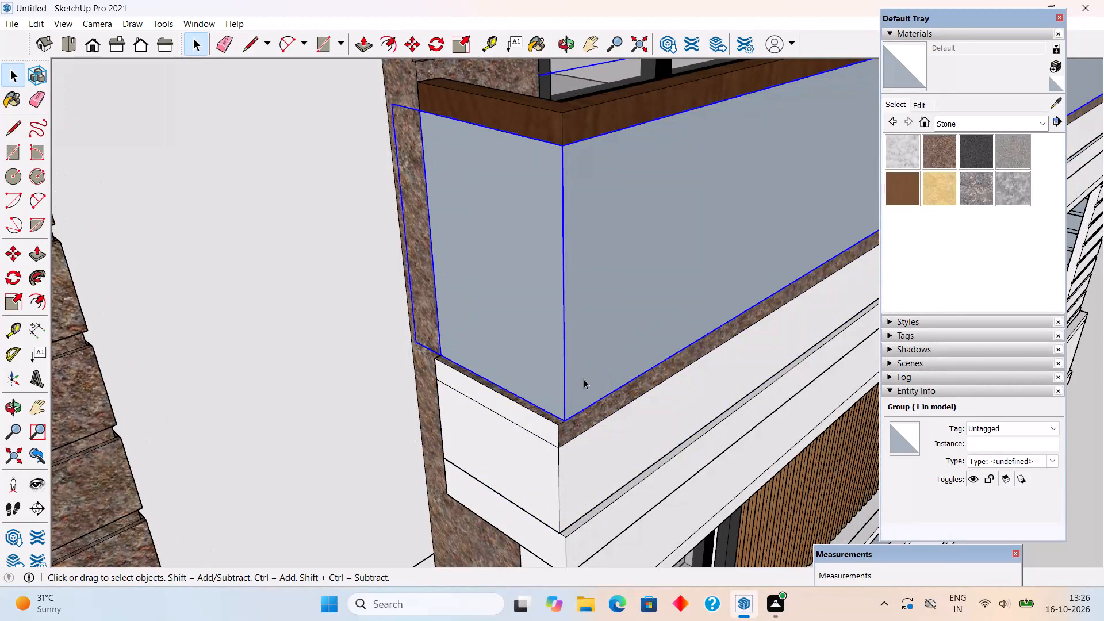
key("m")
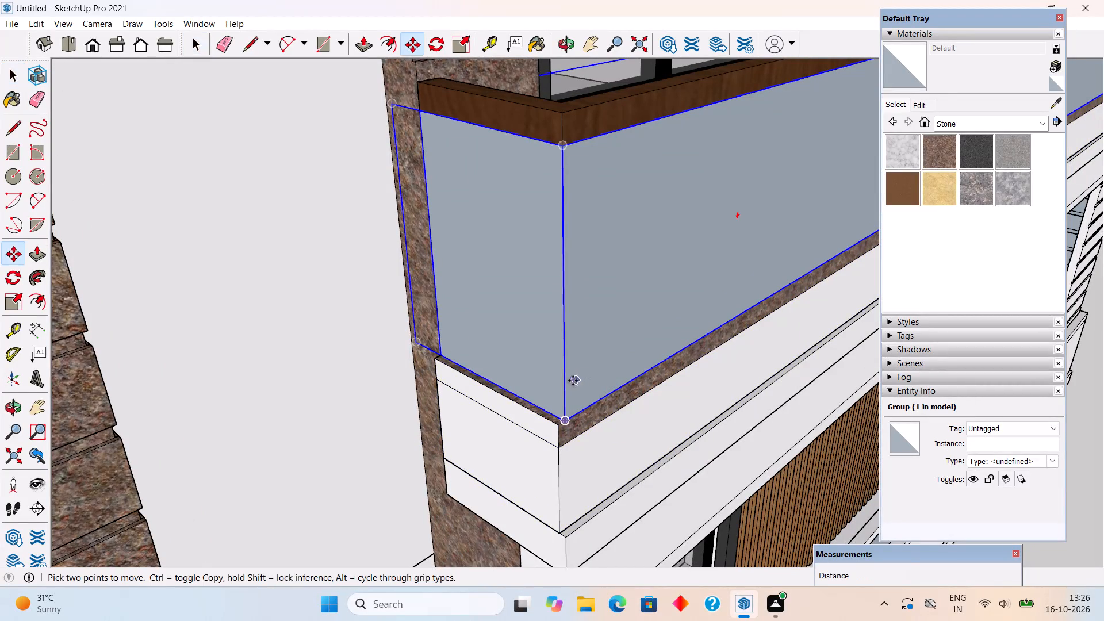
left_click(563, 418)
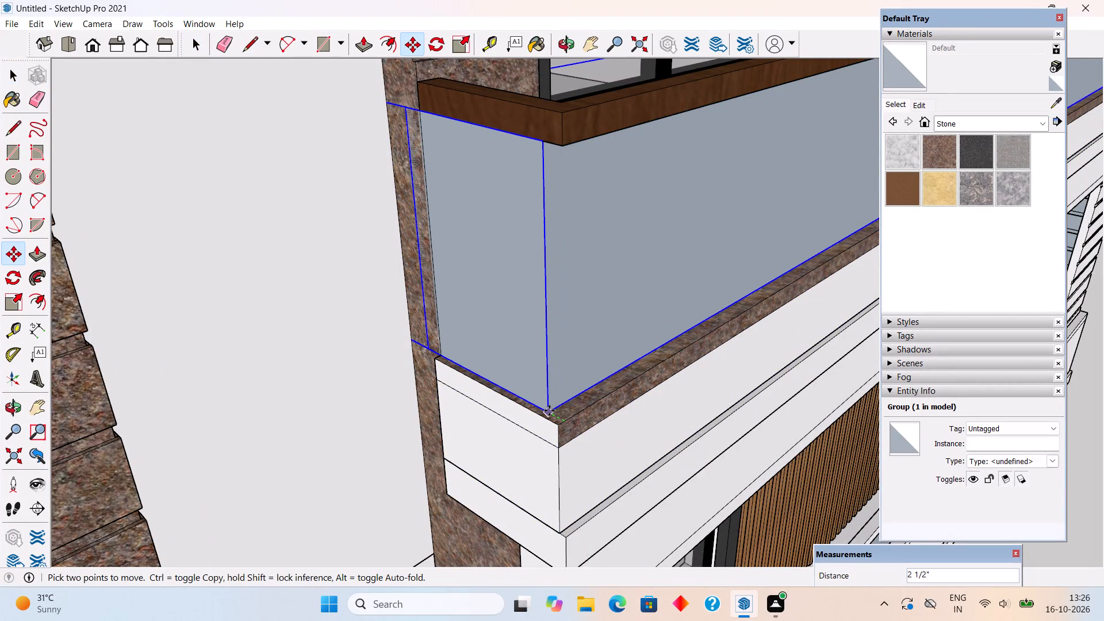
left_click(547, 408)
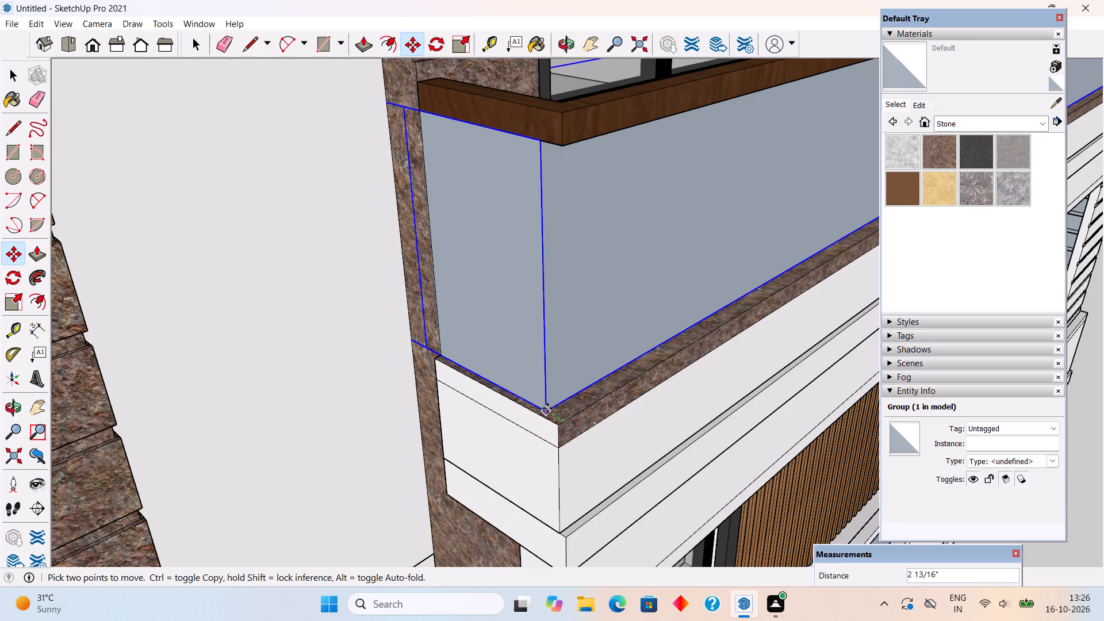
key("space")
scroll(501, 410, "down", 19)
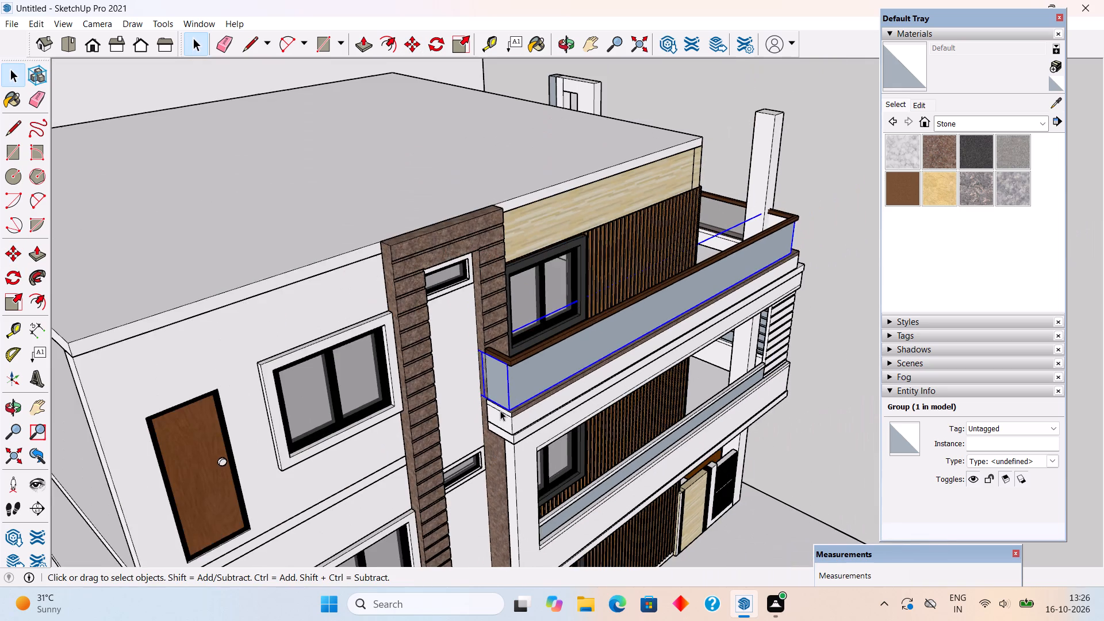
left_click(785, 185)
Inside the top balcony's glass panel group, split the end face with a 2' 6" vertical line beside the granite column.
middle_click_drag(683, 332, 151, 313)
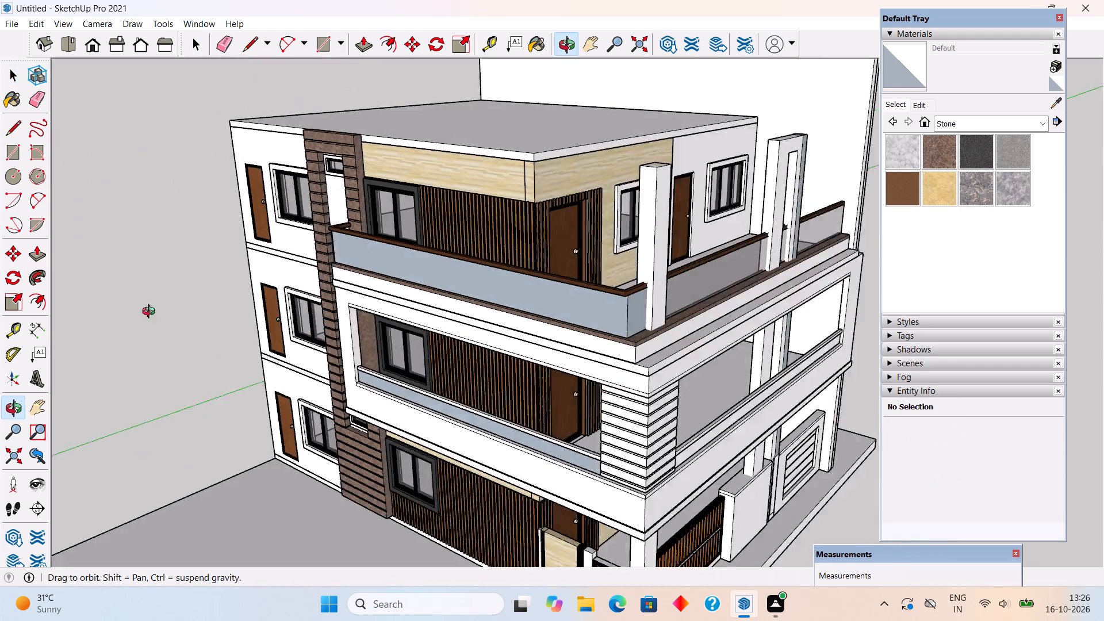
middle_click_drag(151, 313, 85, 308)
middle_click_drag(483, 362, 227, 348)
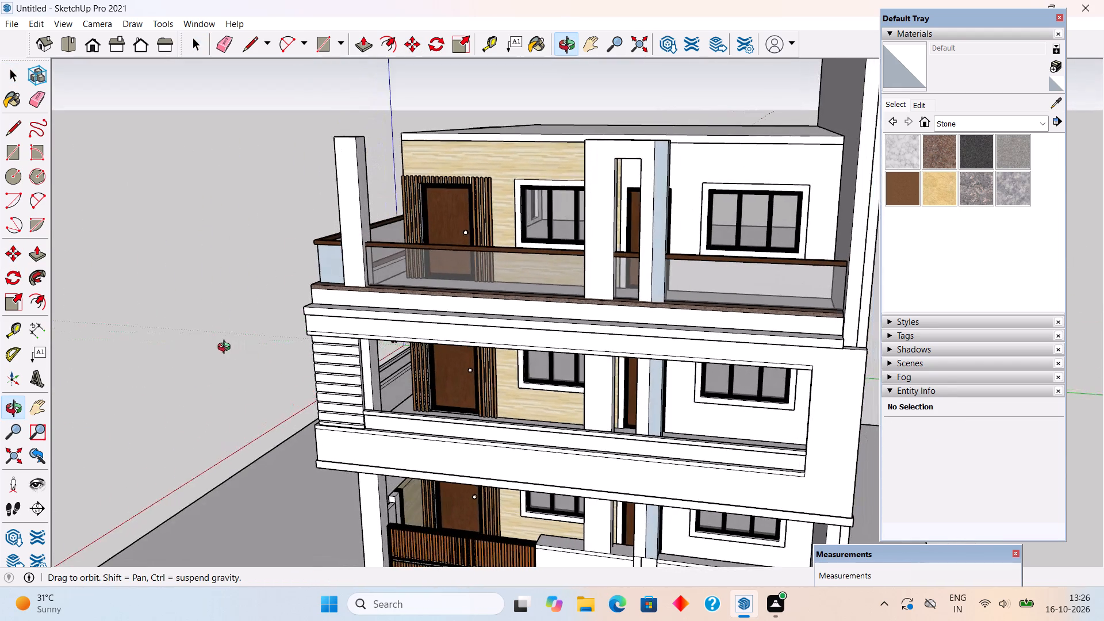
middle_click_drag(227, 348, 744, 343)
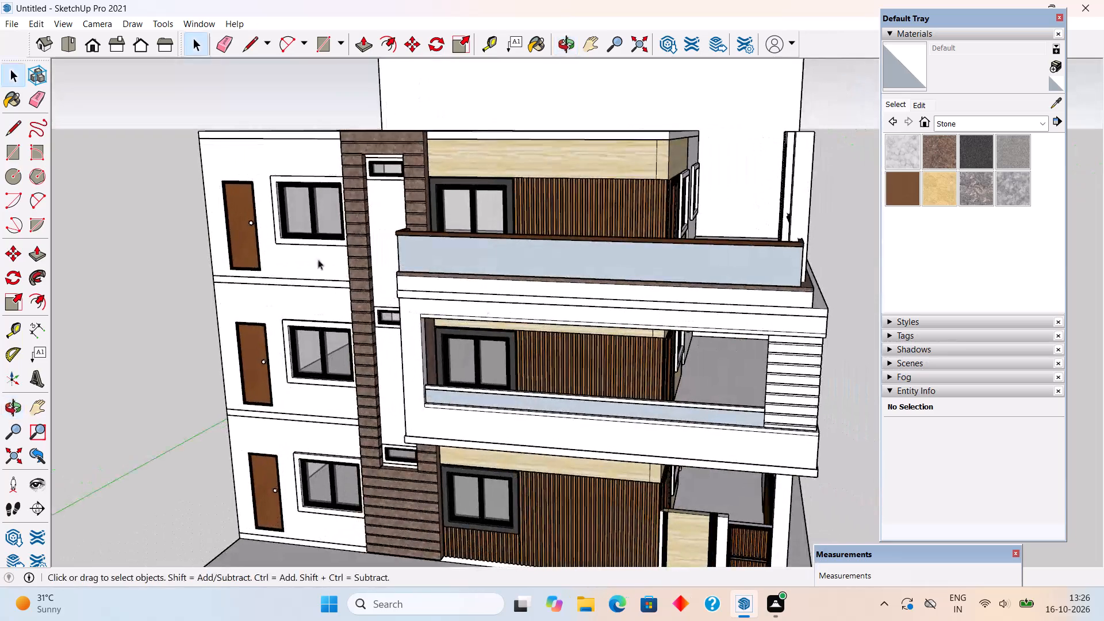
middle_click_drag(330, 269, 681, 311)
scroll(609, 307, "up", 8)
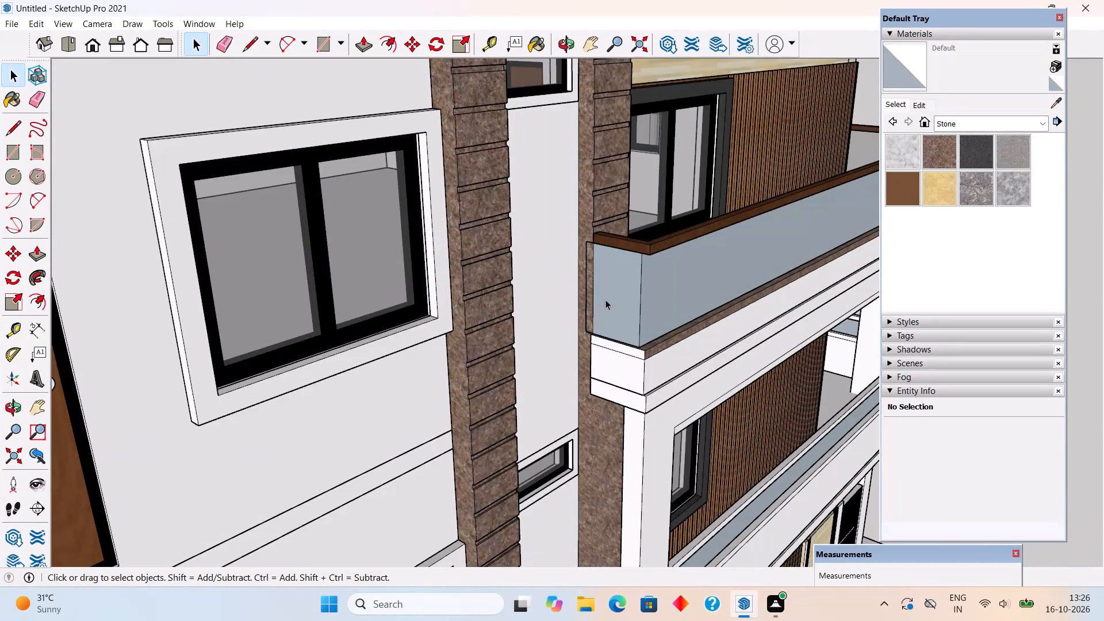
left_click(605, 300)
scroll(605, 300, "up", 3)
triple_click(605, 300)
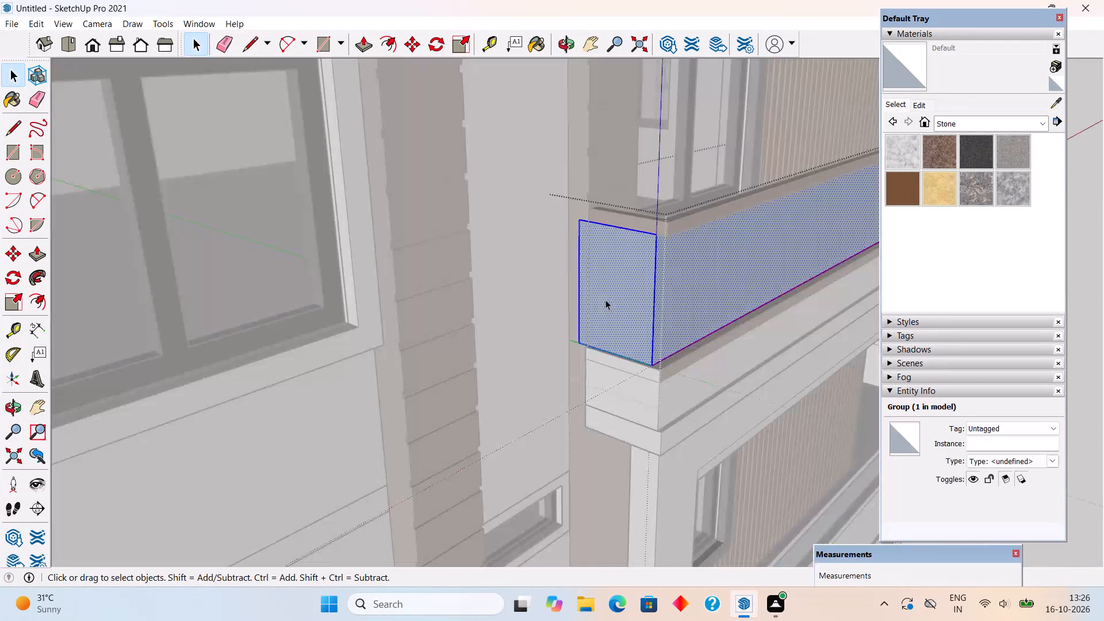
left_click(605, 300)
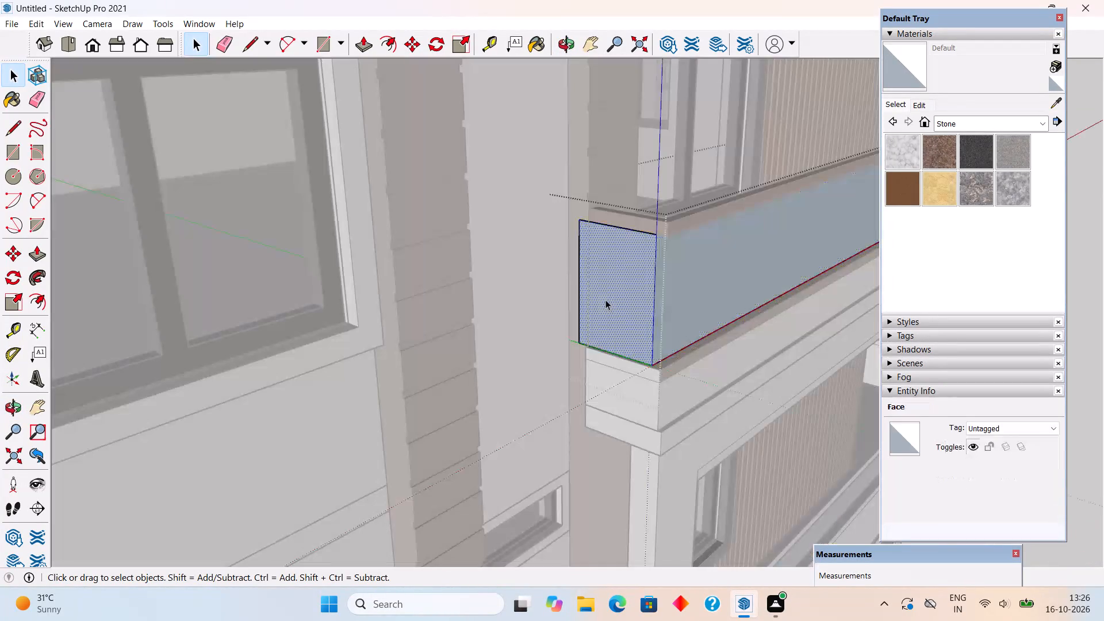
middle_click_drag(643, 329, 723, 343)
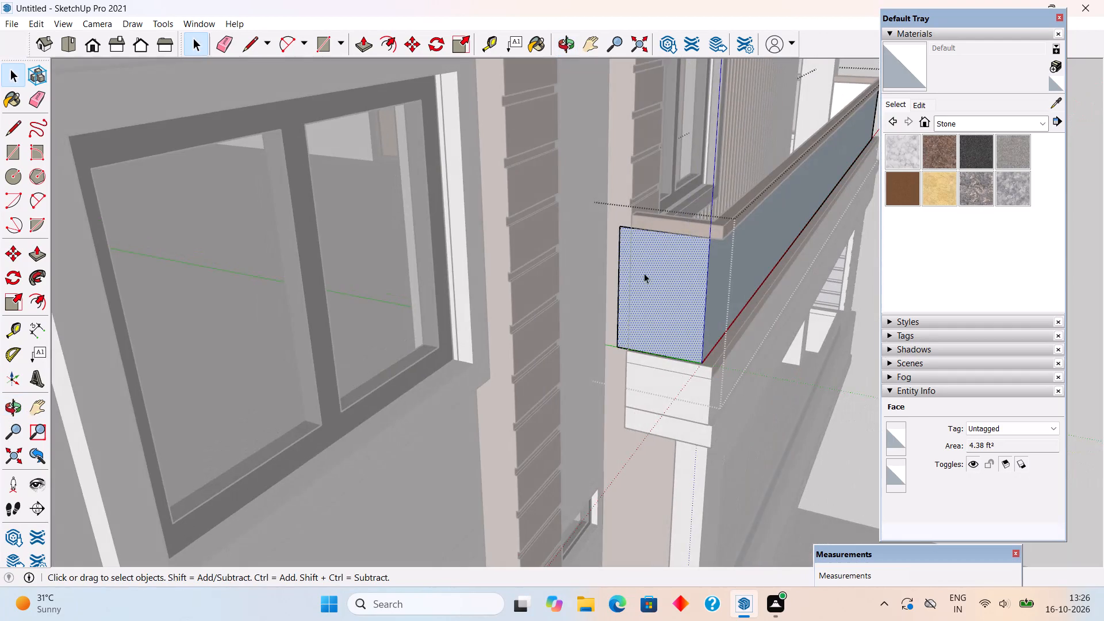
scroll(623, 253, "up", 6)
key("l")
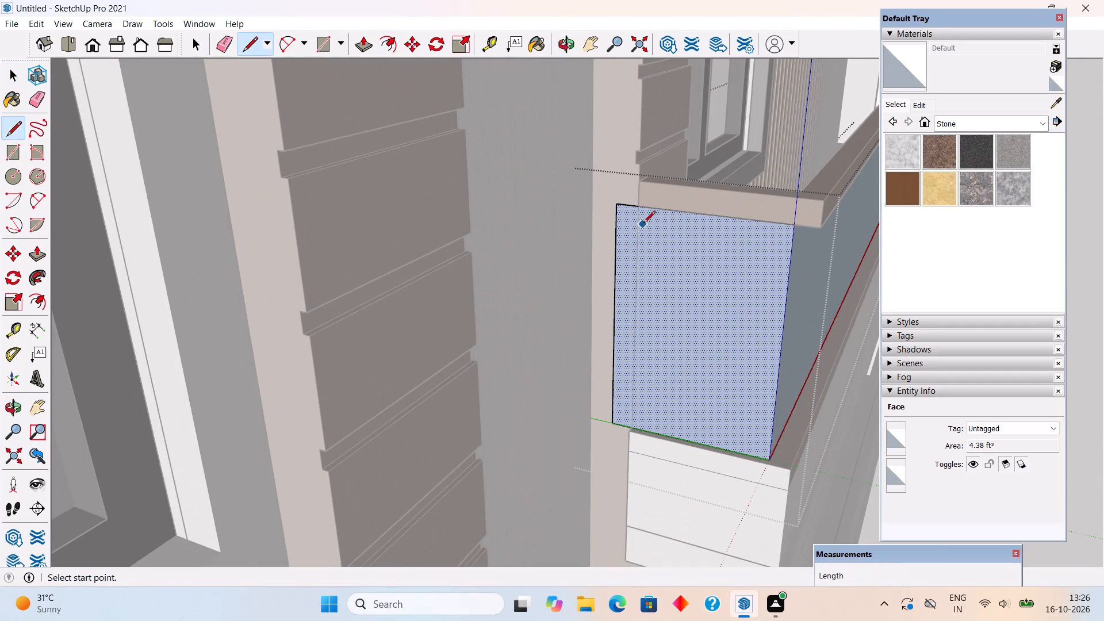
left_click(651, 209)
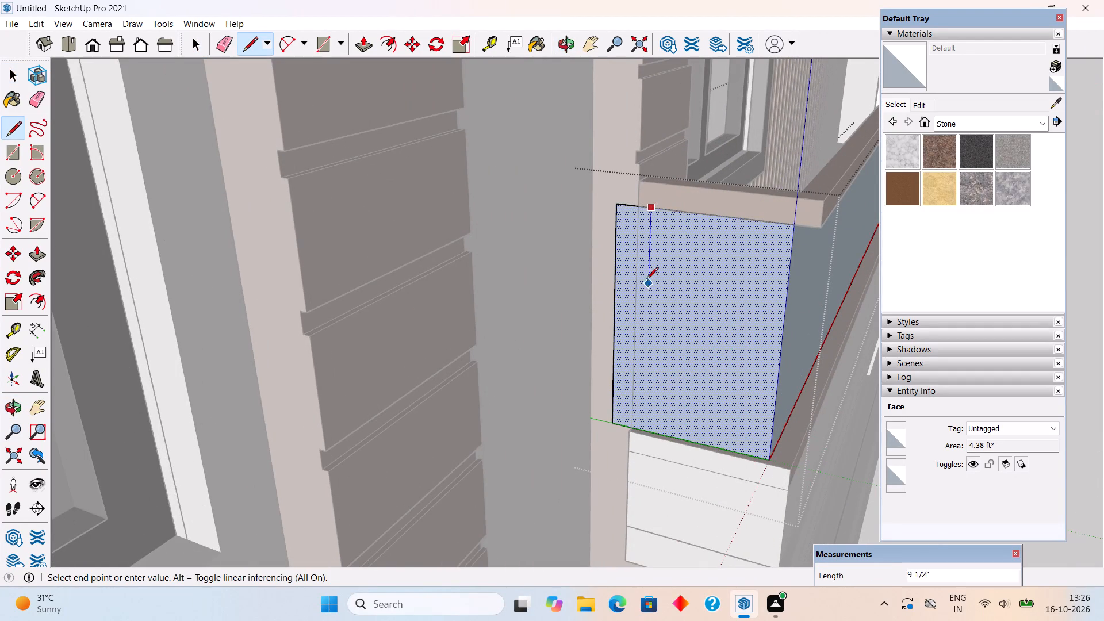
left_click(643, 427)
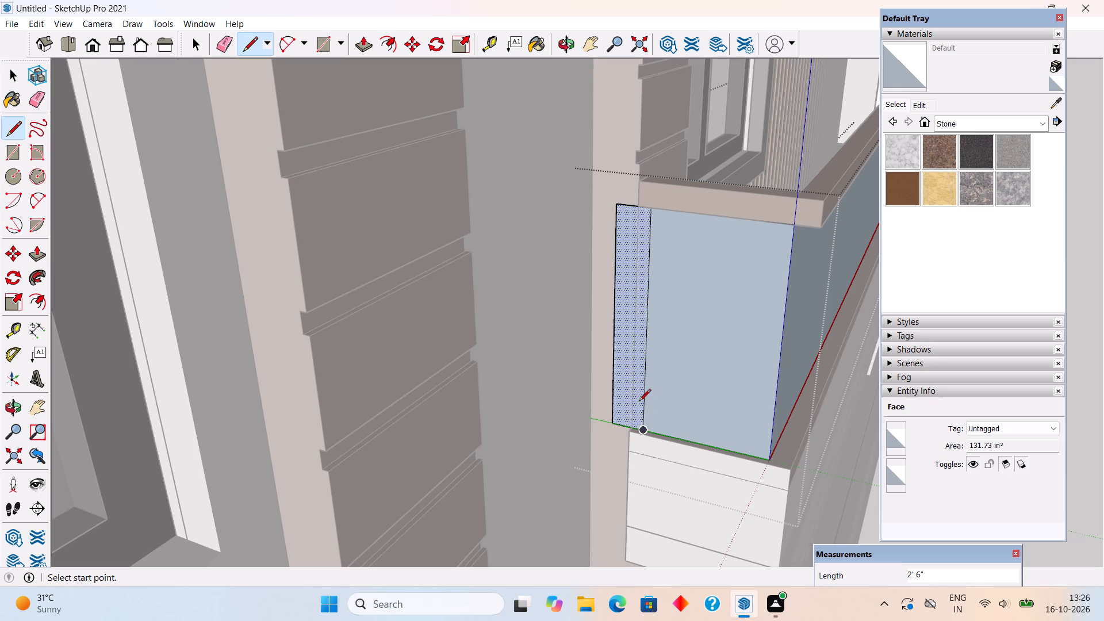
Delete the glass strip beyond the new line with its leftover edges and leave the panel group.
key("space")
key("Delete")
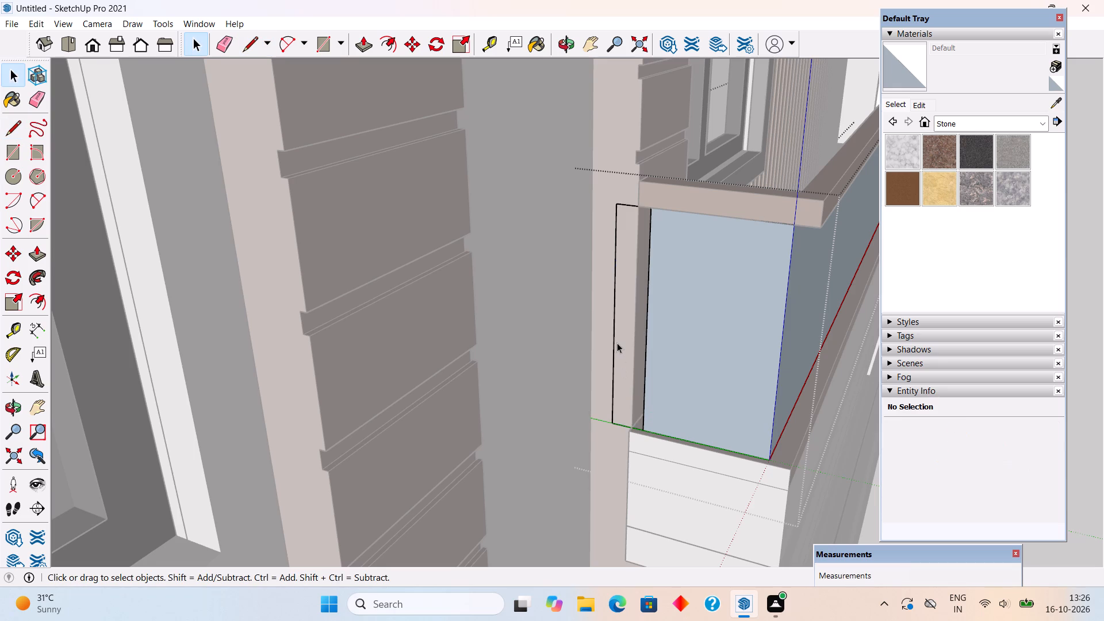
left_click(616, 339)
left_click(614, 344)
key("Delete")
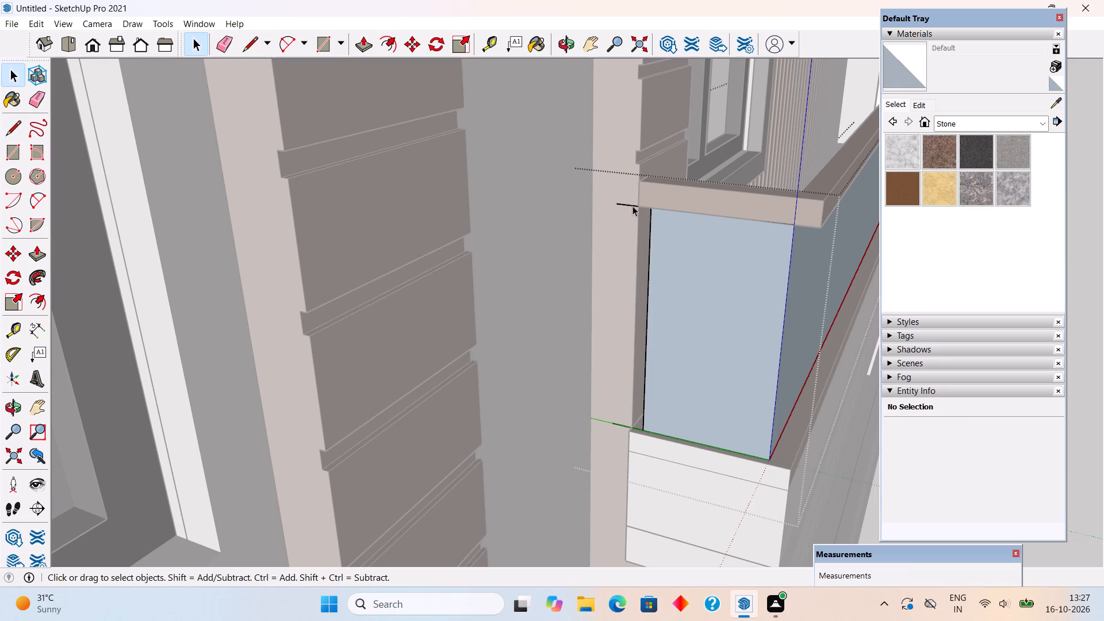
left_click(632, 206)
key("Delete")
left_click(622, 426)
key("Delete")
scroll(731, 393, "down", 4)
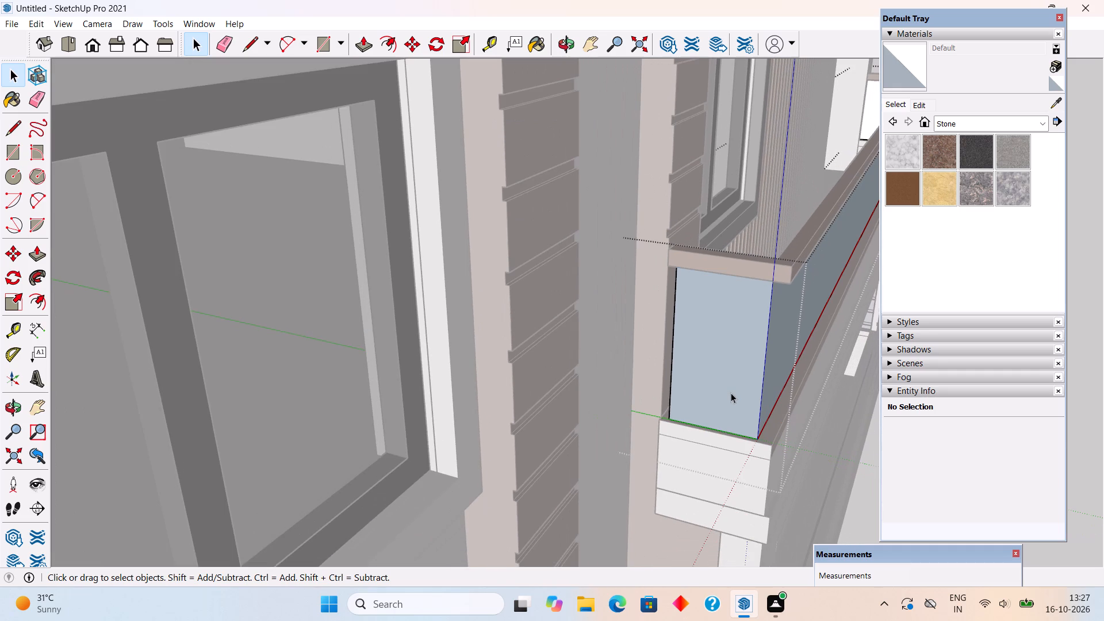
left_click(738, 374)
triple_click(738, 374)
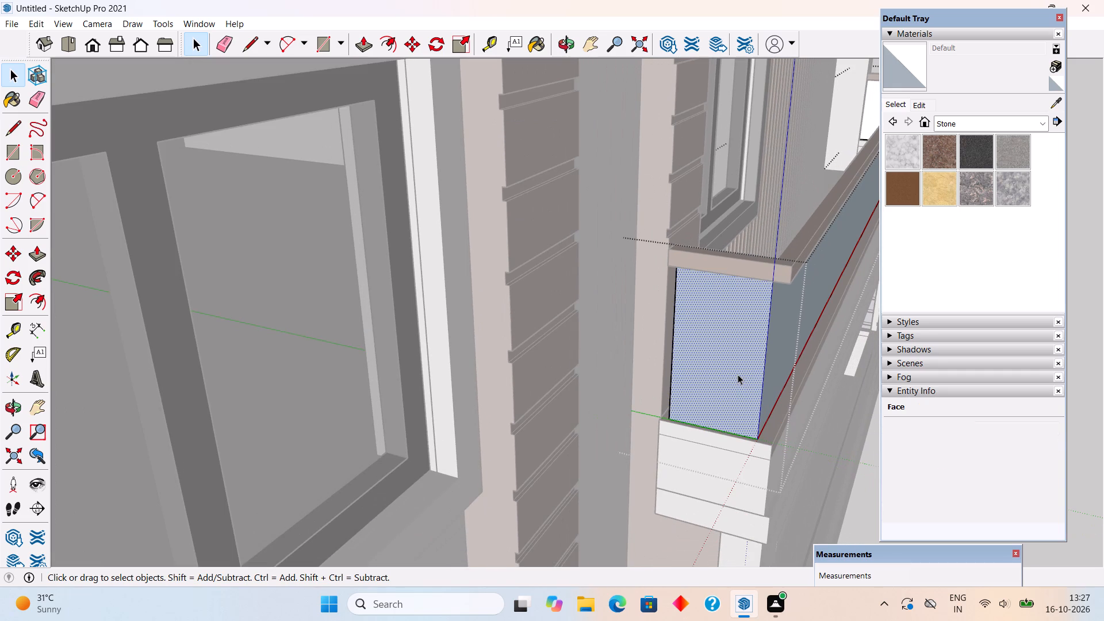
scroll(738, 374, "down", 12)
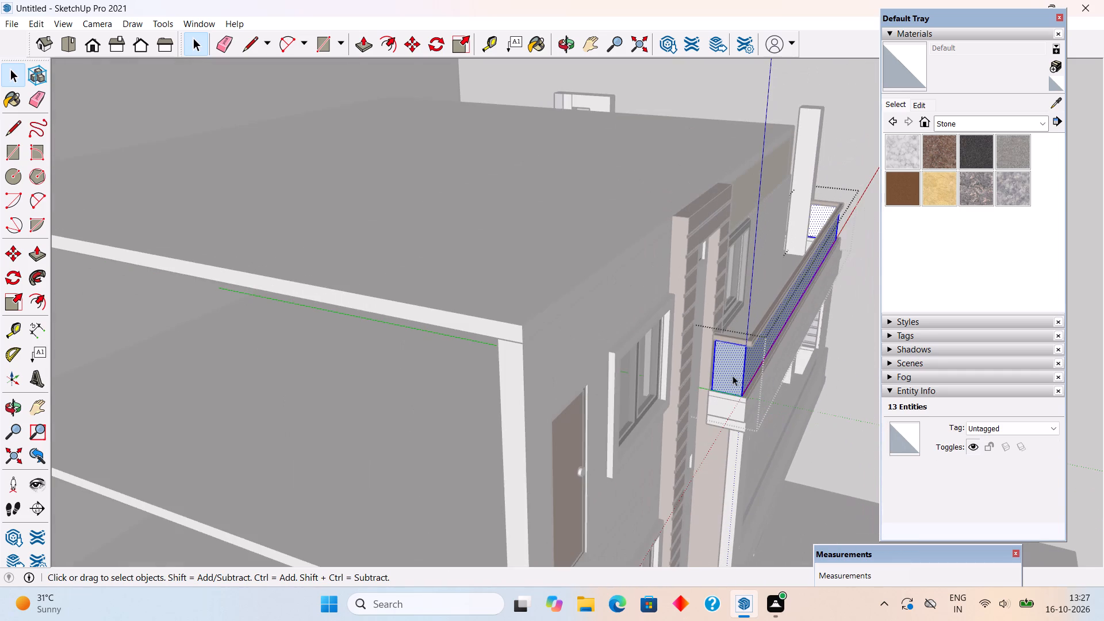
left_click(829, 112)
Push/Pull the front edge face of the floor slab under the top balcony outward 2".
middle_click_drag(815, 338, 423, 262)
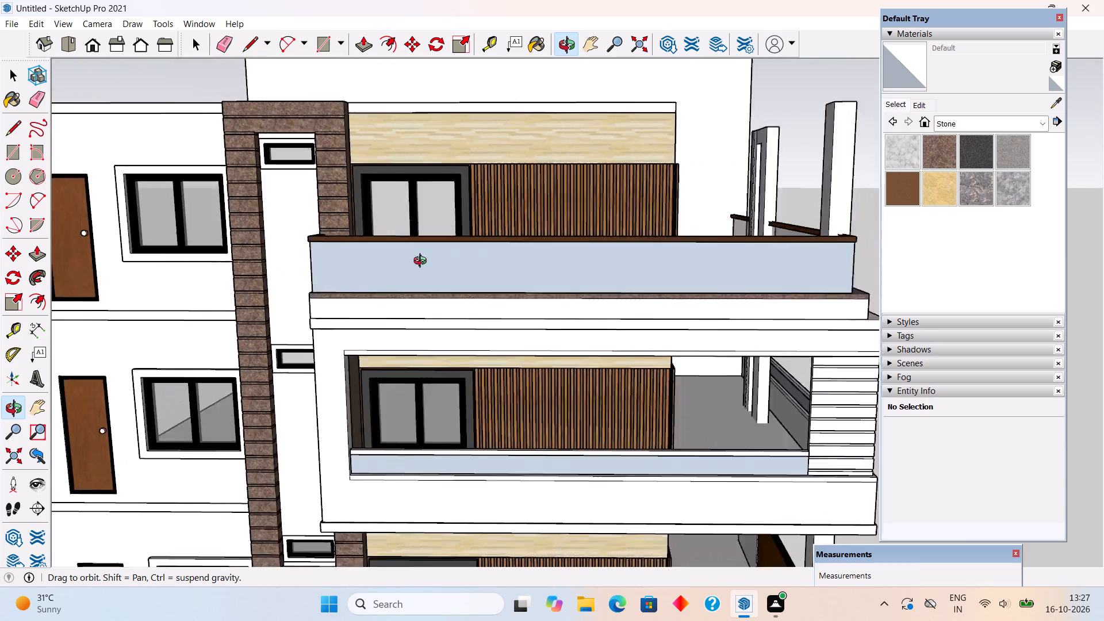
middle_click_drag(423, 262, 396, 345)
scroll(413, 354, "up", 2)
scroll(476, 362, "up", 7)
middle_click_drag(510, 339, 520, 430)
scroll(518, 427, "up", 1)
middle_click_drag(520, 430, 522, 439)
scroll(461, 421, "up", 4)
scroll(458, 425, "down", 10)
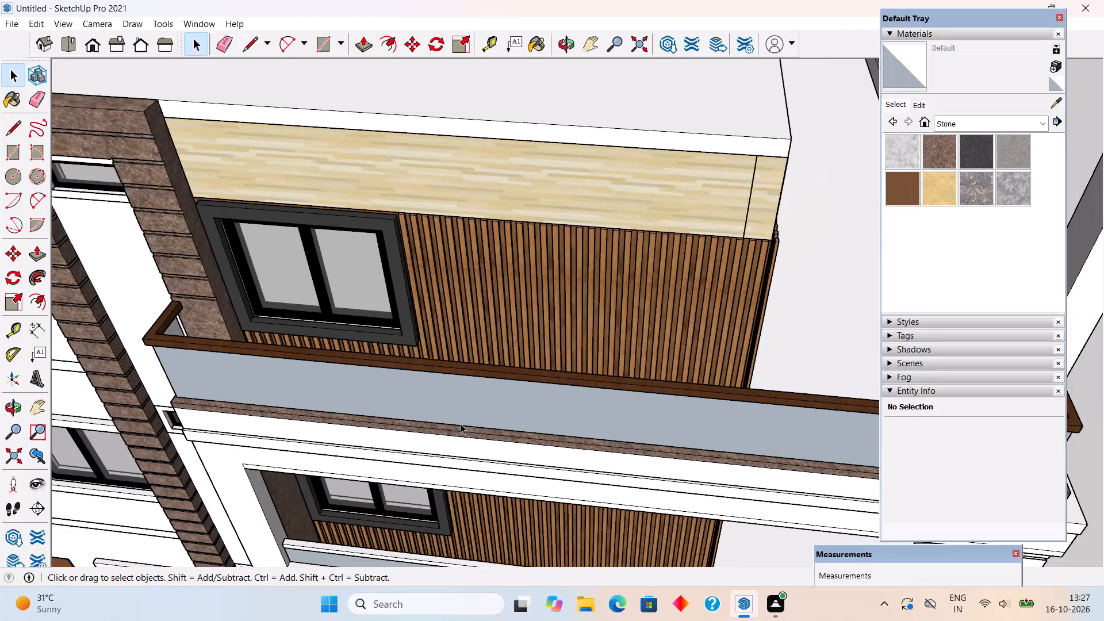
scroll(461, 423, "down", 5)
scroll(461, 423, "up", 2)
middle_click_drag(455, 420, 501, 478)
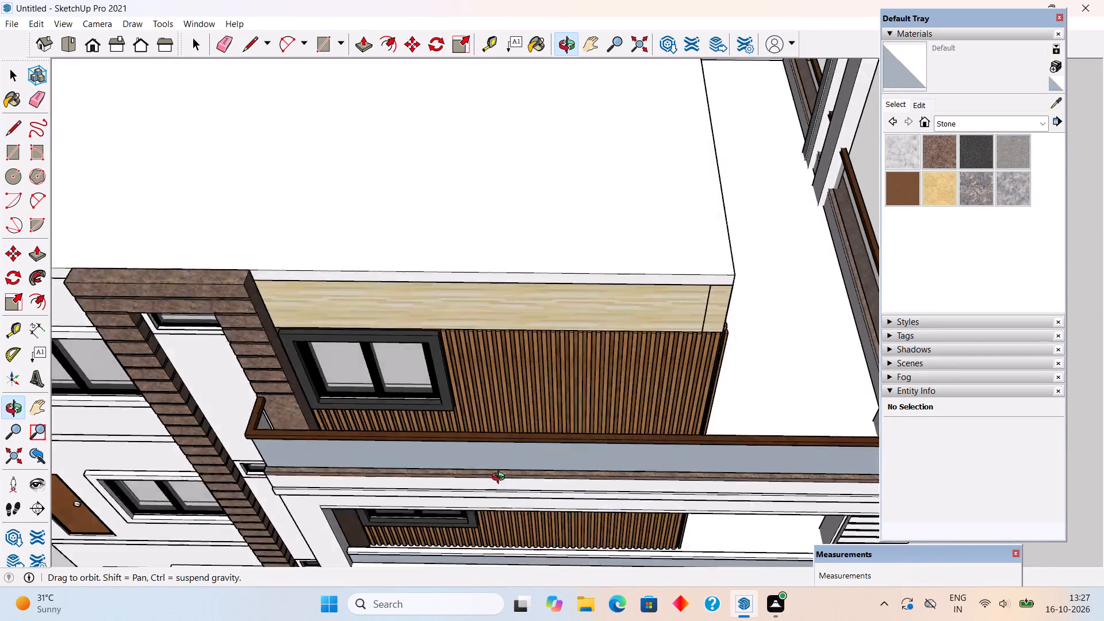
middle_click_drag(501, 478, 497, 407)
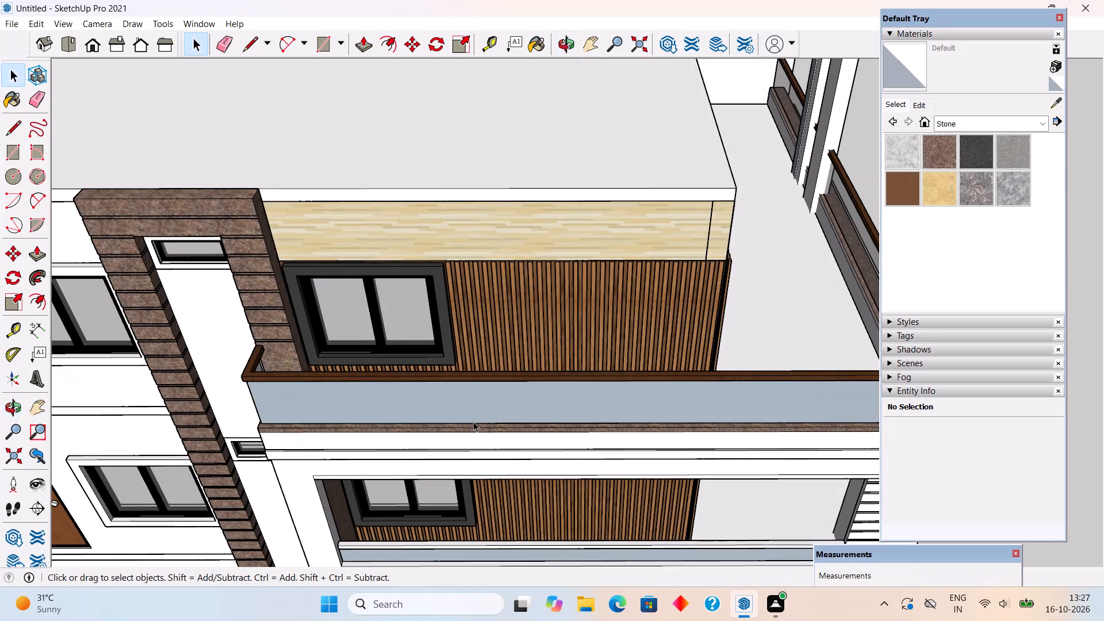
scroll(465, 460, "up", 3)
triple_click(463, 454)
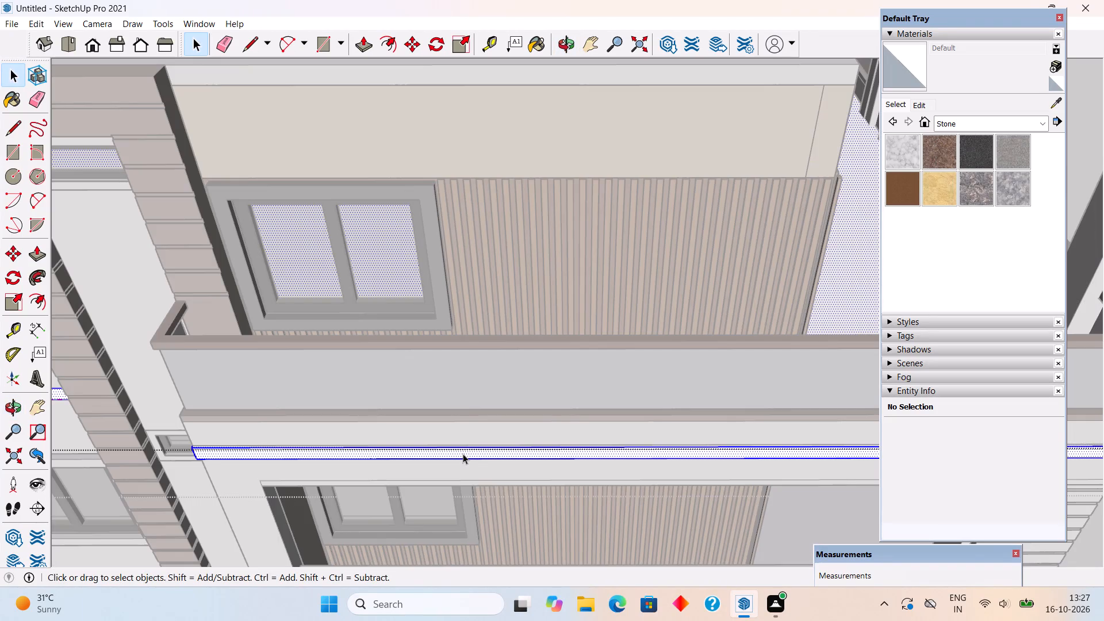
key("p")
left_click(464, 453)
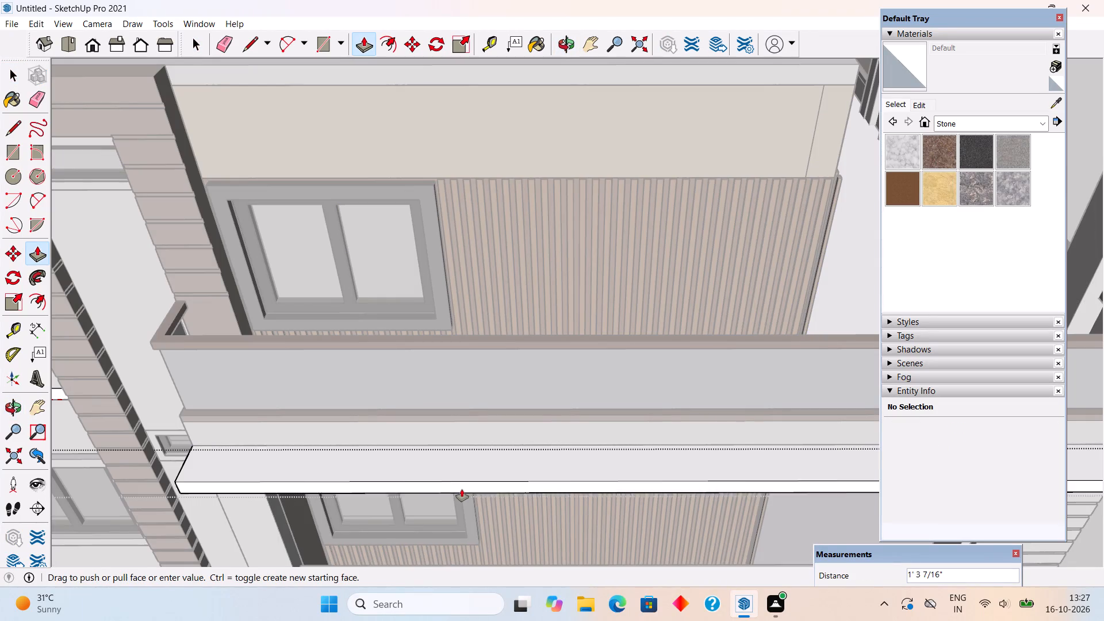
type("2\"")
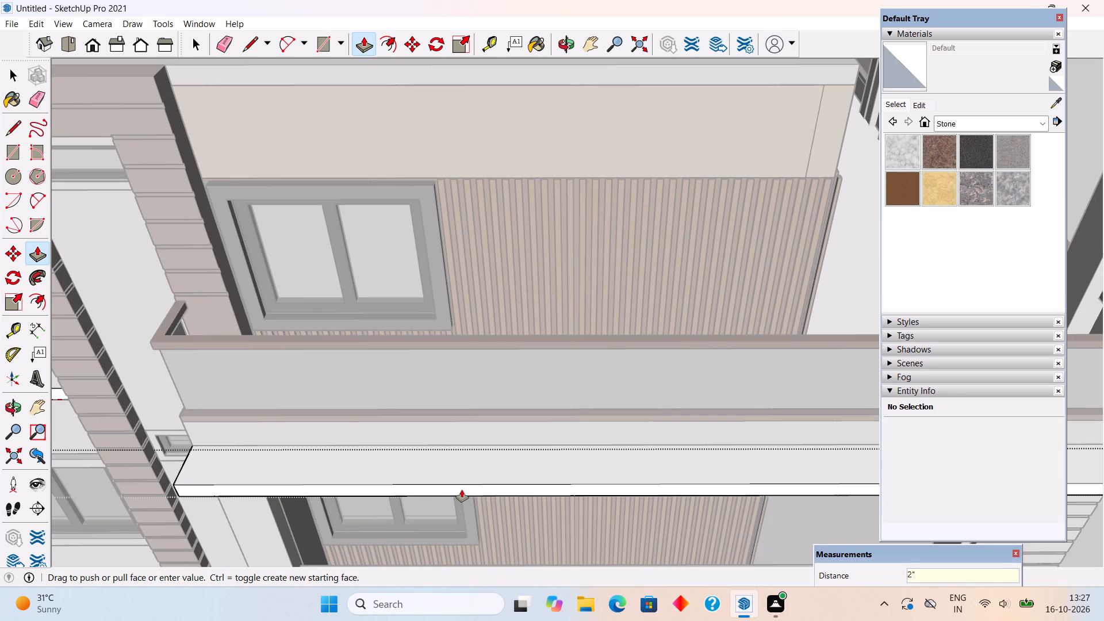
key("Return")
key("space")
scroll(462, 490, "down", 9)
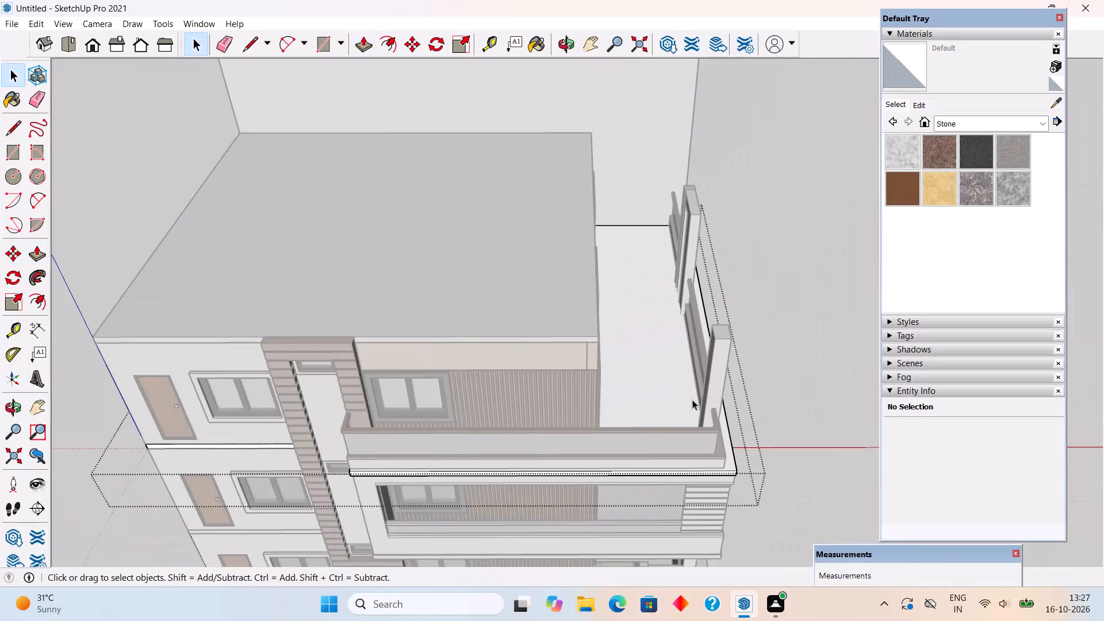
left_click(815, 393)
Examine the granite-topped band and slab ledge below the glass railing, checking which groups they belong to.
scroll(461, 492, "up", 9)
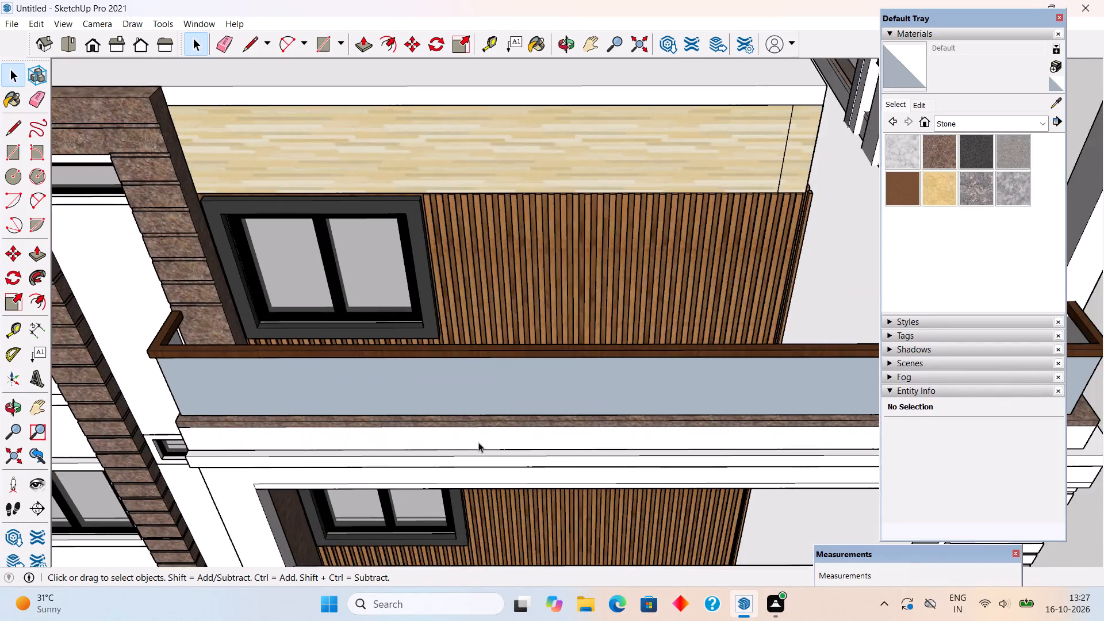
scroll(478, 442, "up", 4)
middle_click_drag(481, 438, 500, 424)
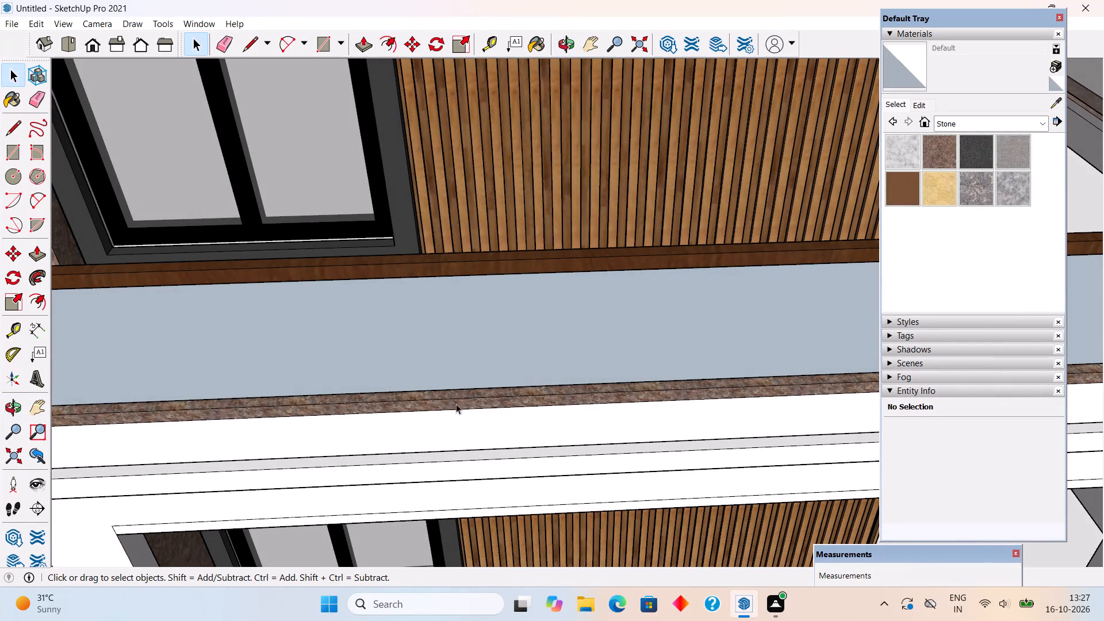
scroll(452, 403, "up", 7)
middle_click_drag(328, 405, 274, 423)
left_click(309, 389)
left_click(332, 383)
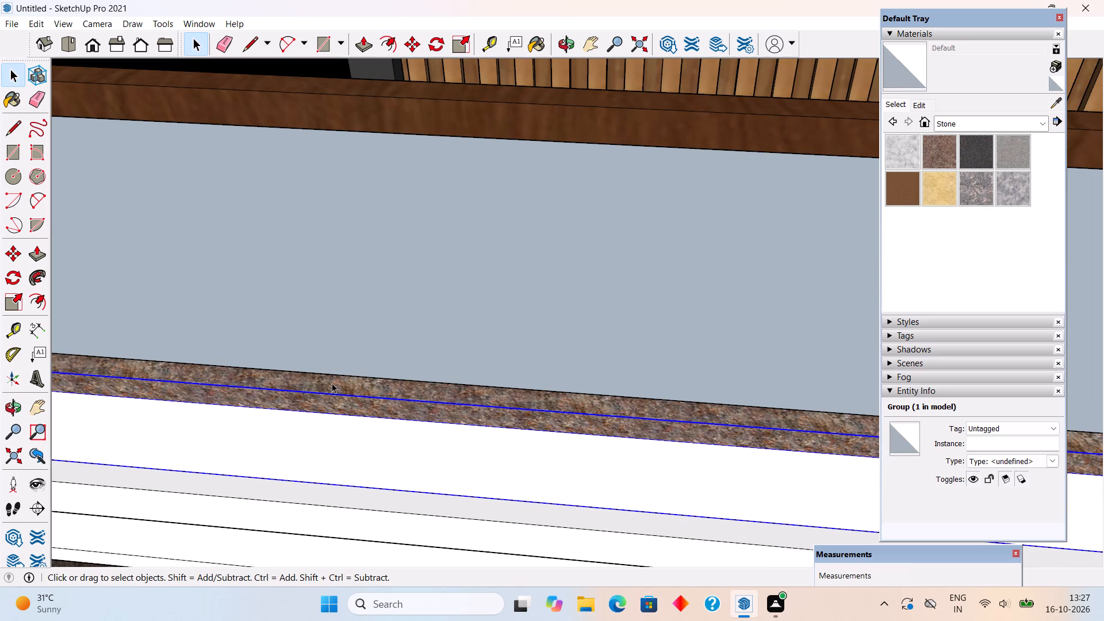
left_click(357, 431)
scroll(357, 431, "down", 9)
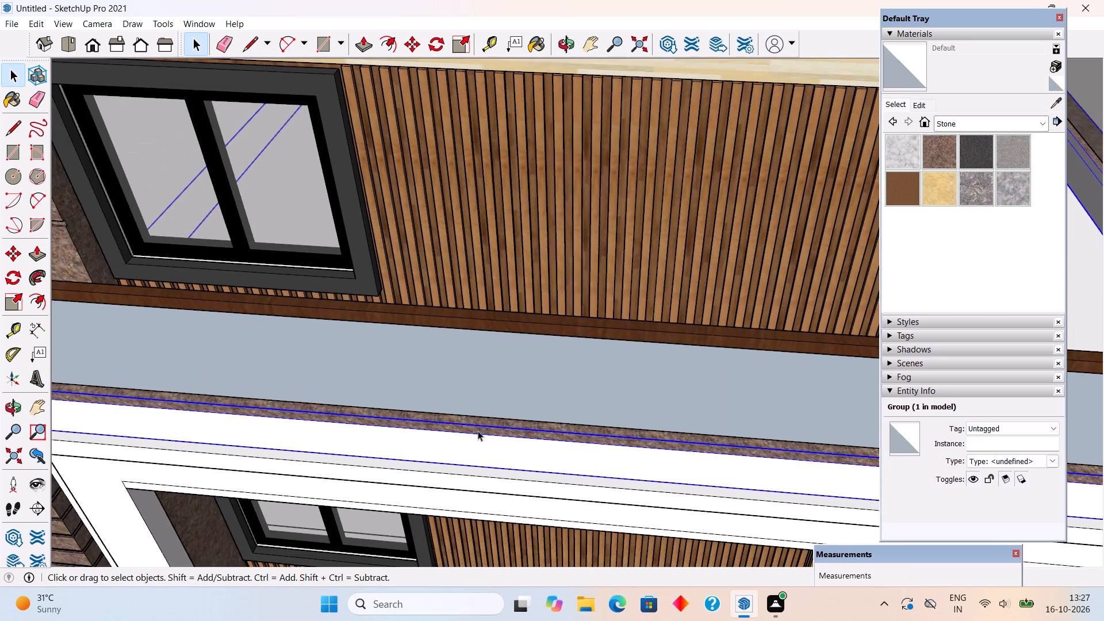
scroll(478, 431, "down", 4)
left_click(466, 443)
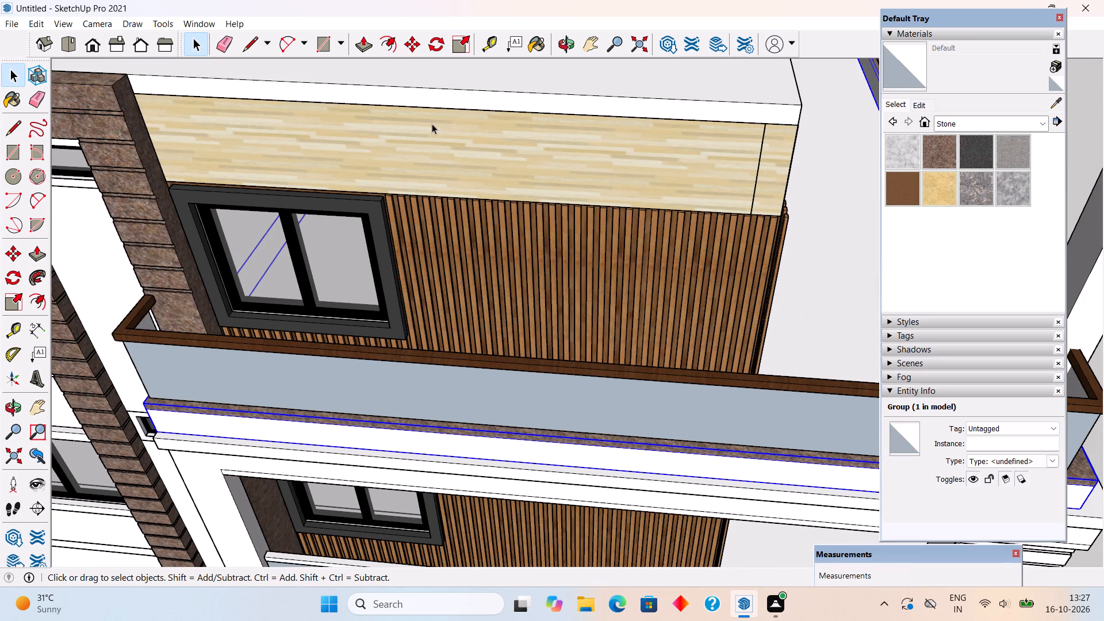
left_click(432, 124)
Draw a rectangle about 11 11/16" by 3 13/16" across the granite band at the foot of the glass railing.
scroll(438, 467, "up", 9)
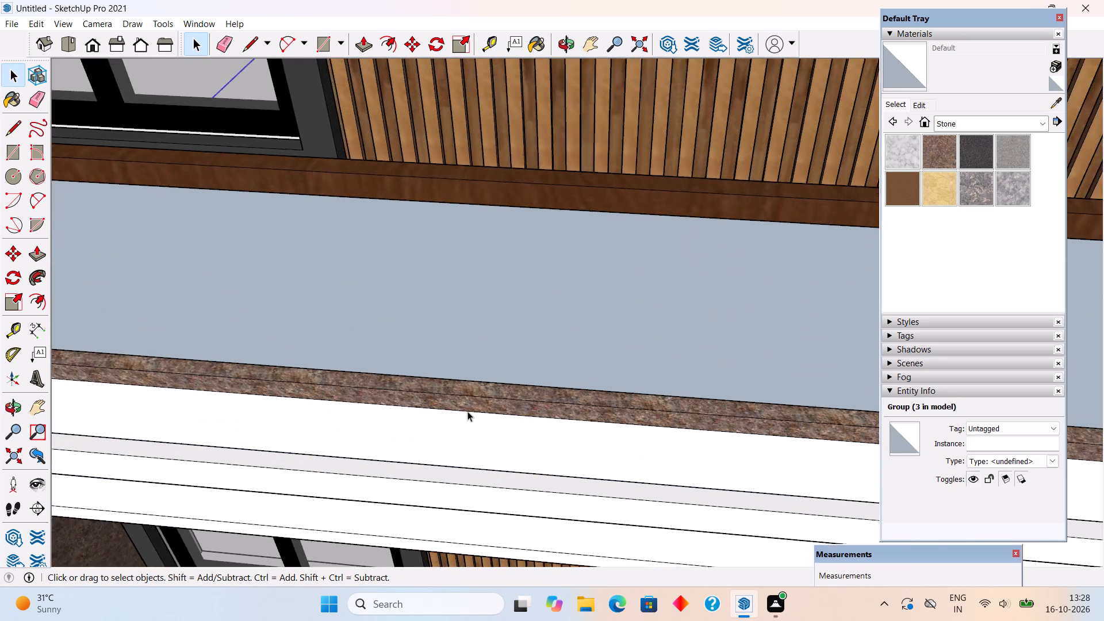
scroll(467, 411, "up", 12)
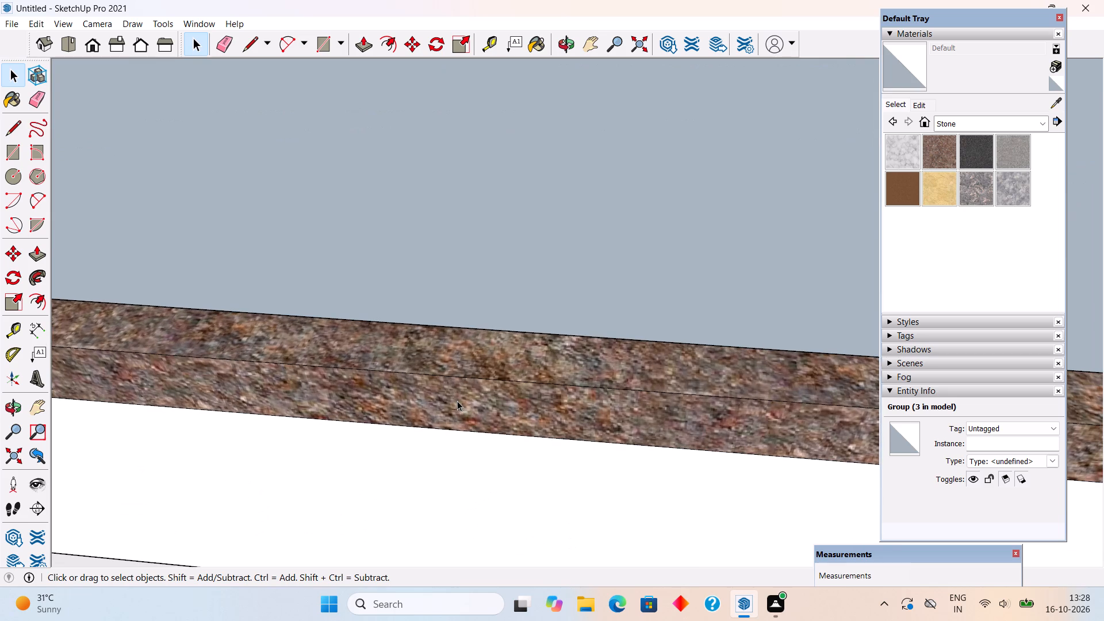
key("r")
left_click(450, 328)
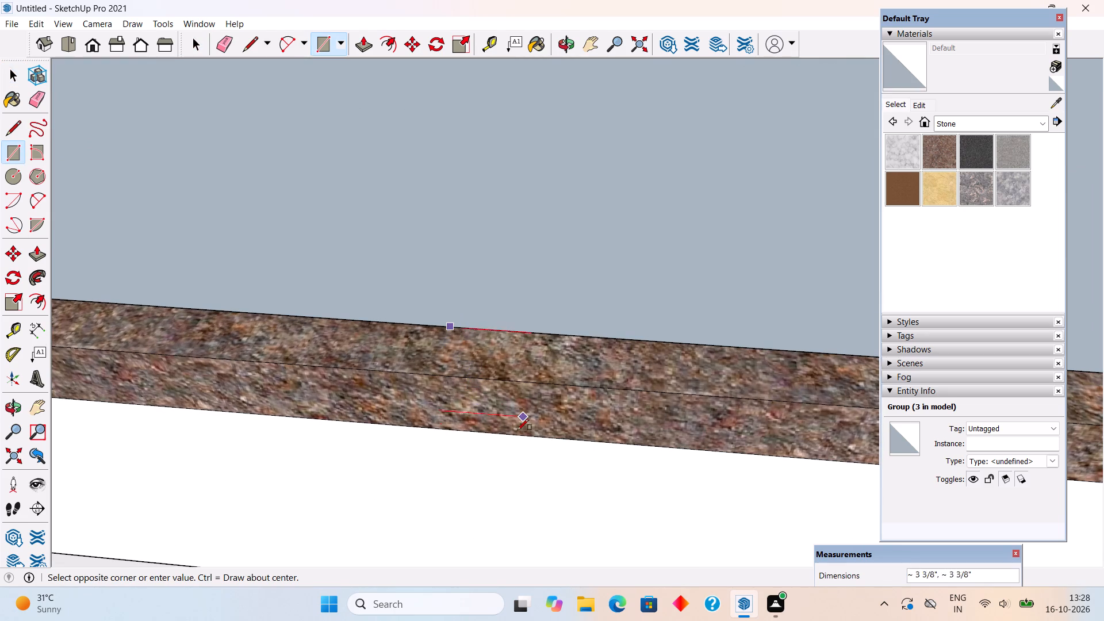
left_click(738, 446)
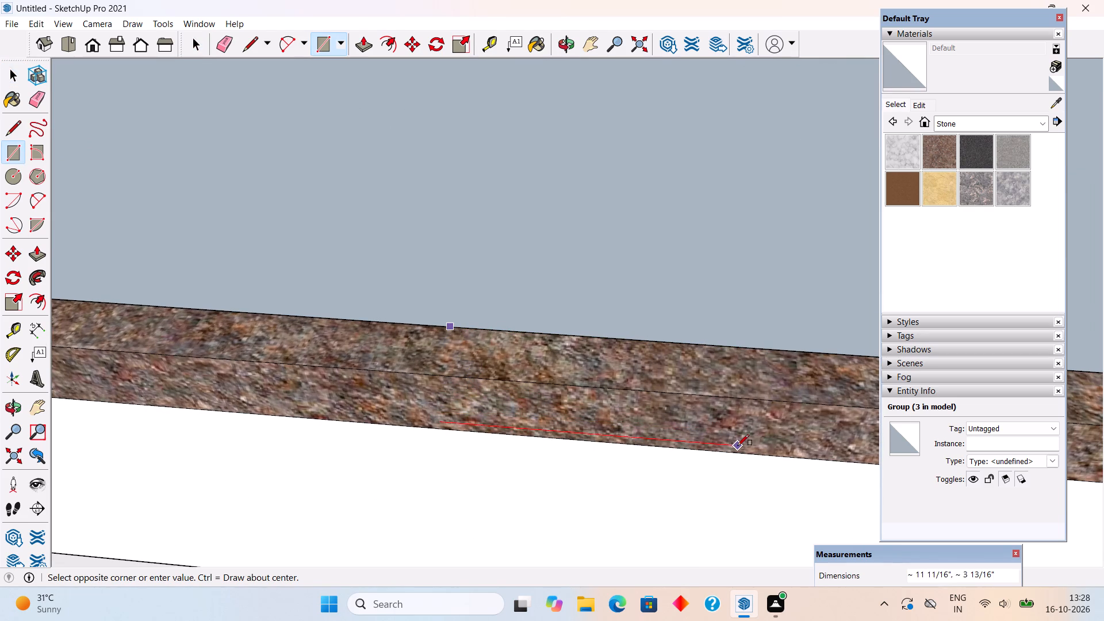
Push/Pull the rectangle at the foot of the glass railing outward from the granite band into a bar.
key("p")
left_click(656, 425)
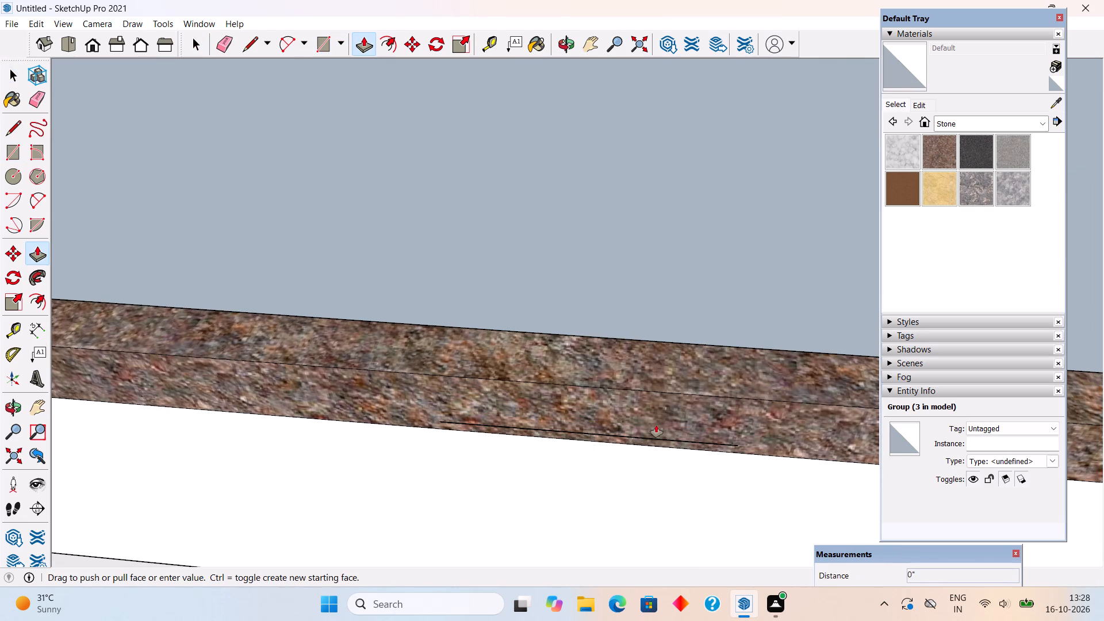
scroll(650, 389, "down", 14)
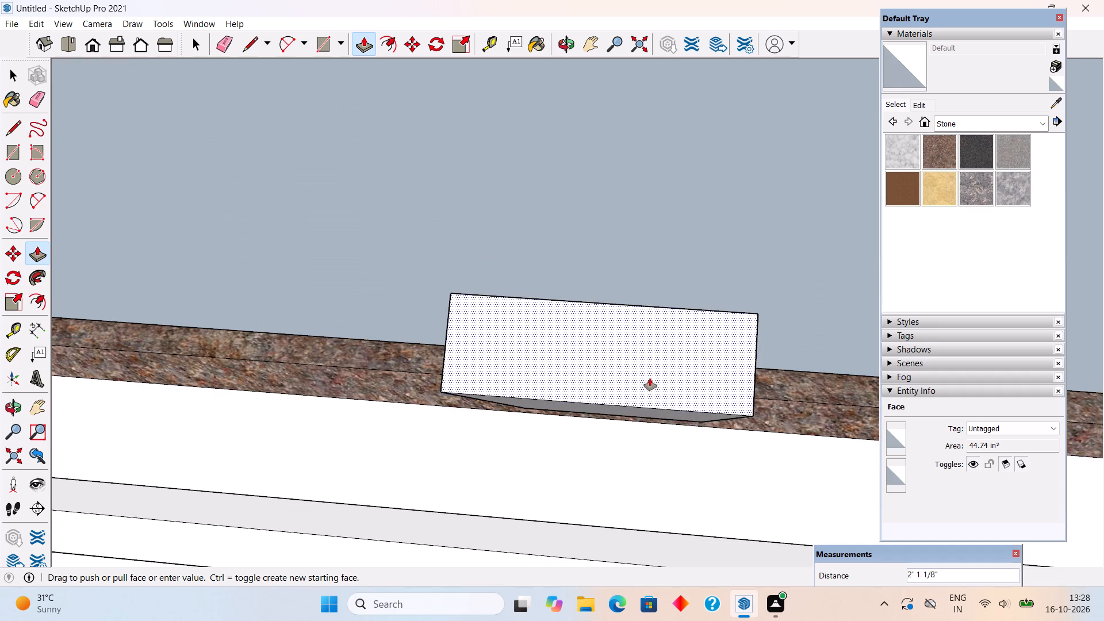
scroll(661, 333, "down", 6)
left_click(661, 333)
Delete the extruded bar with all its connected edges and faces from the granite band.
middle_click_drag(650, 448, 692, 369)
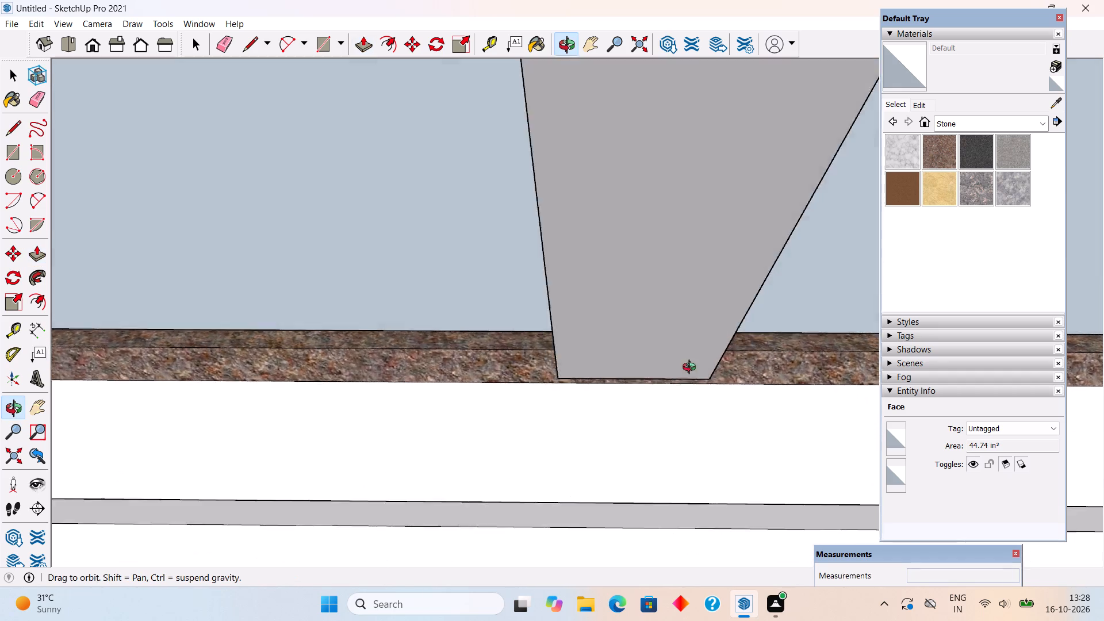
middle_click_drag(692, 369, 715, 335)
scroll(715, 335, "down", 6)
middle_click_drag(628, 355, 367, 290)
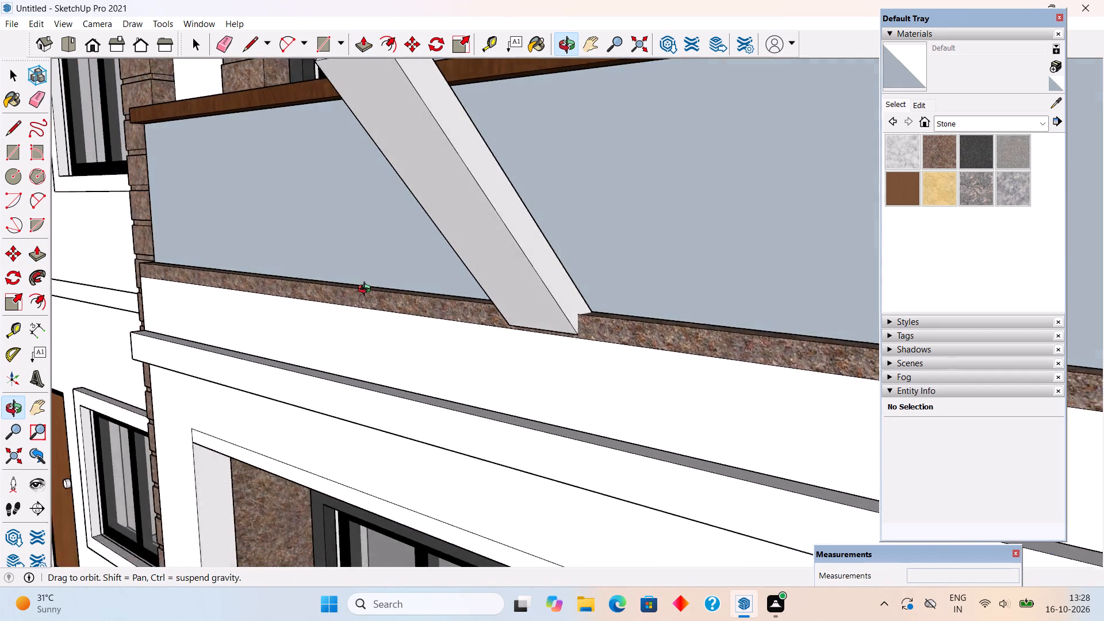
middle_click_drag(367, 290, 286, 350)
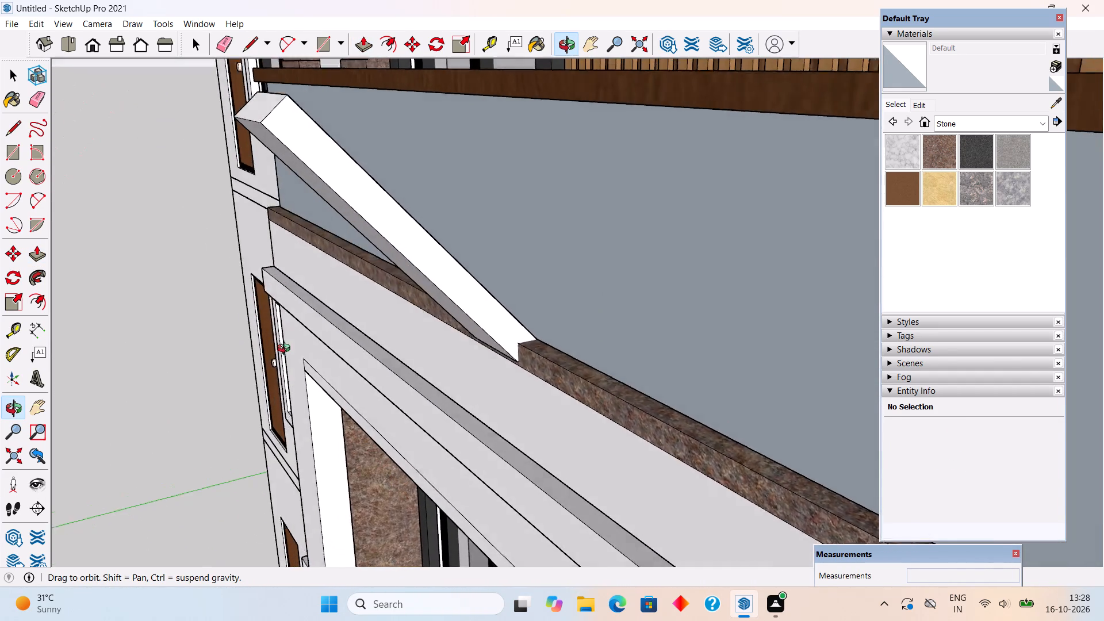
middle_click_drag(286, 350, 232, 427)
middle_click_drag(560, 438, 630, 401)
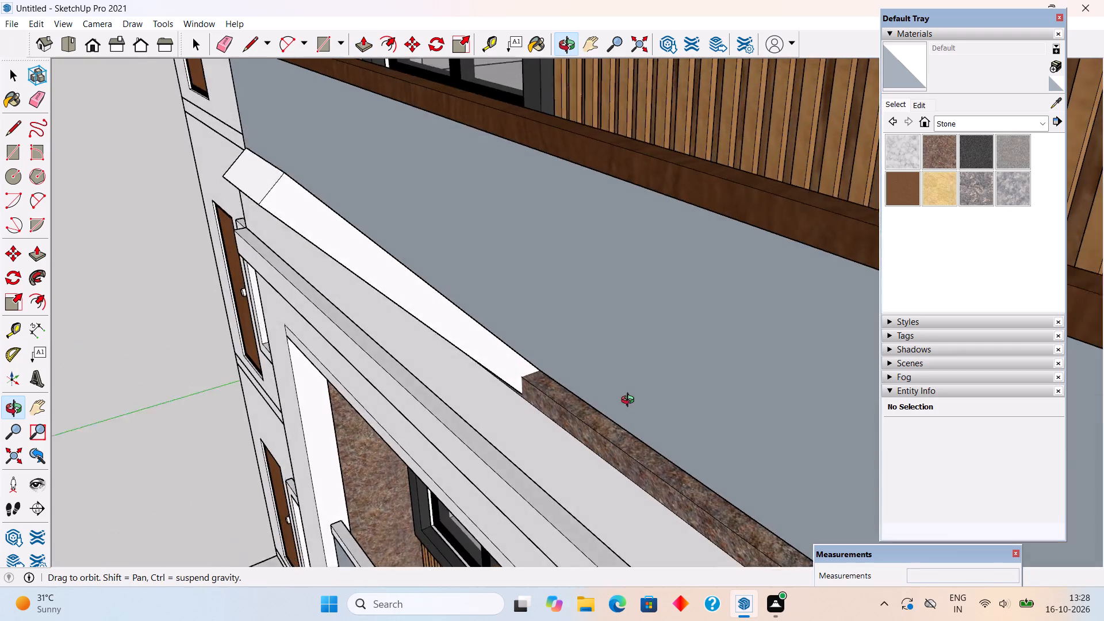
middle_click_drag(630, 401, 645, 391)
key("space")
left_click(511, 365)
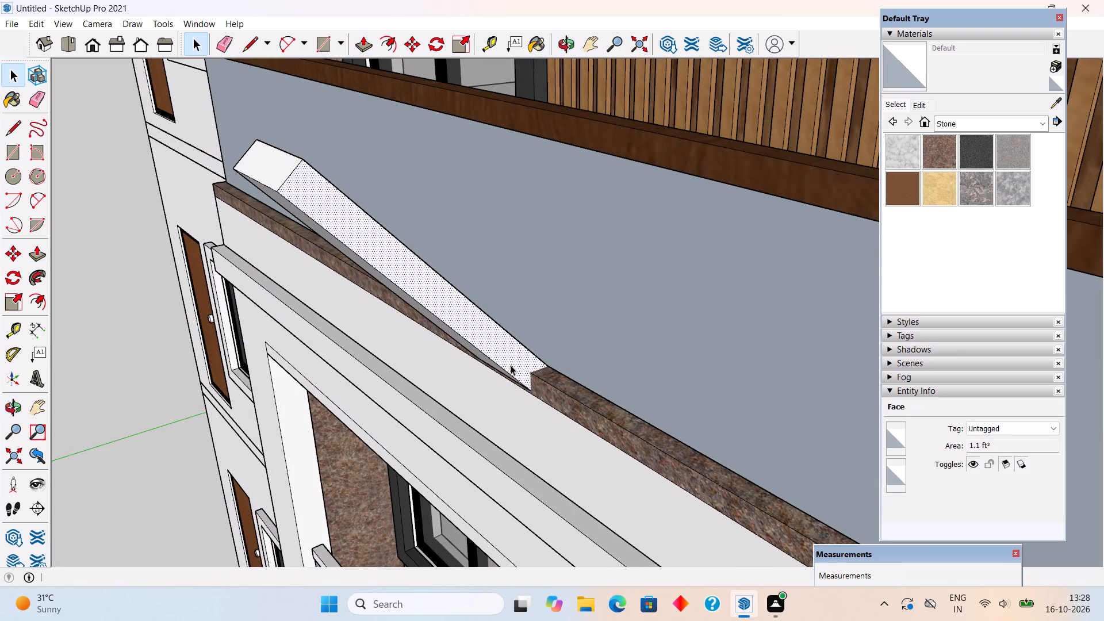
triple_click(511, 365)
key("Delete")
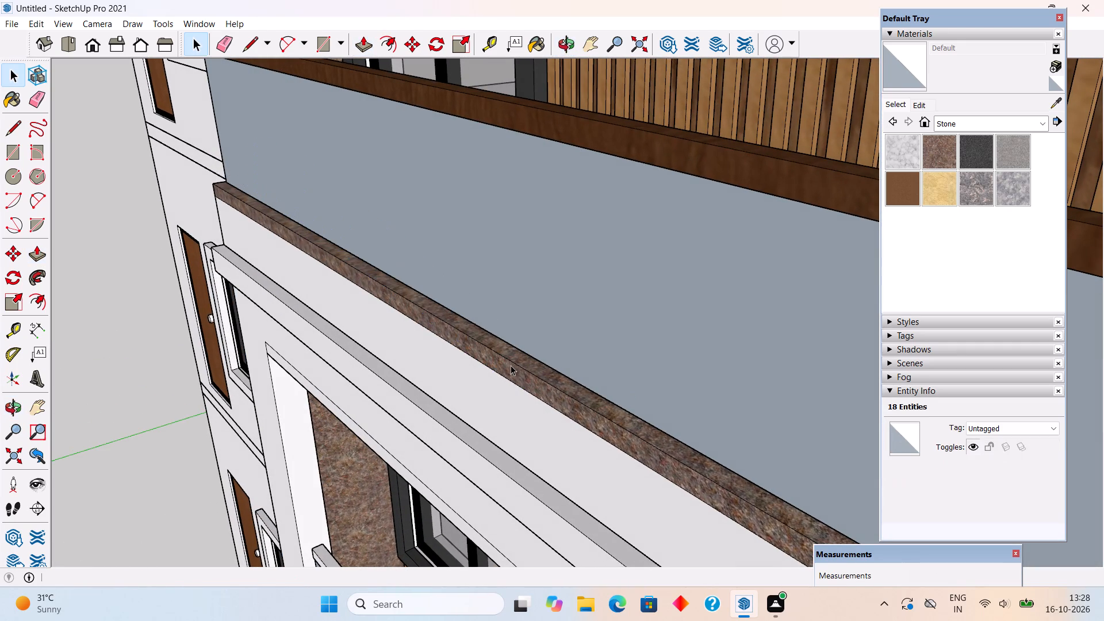
Draw a rectangle about 1' 8 3/16" by 2 13/16" on the top face of the granite band, against the glass railing.
scroll(527, 344, "up", 13)
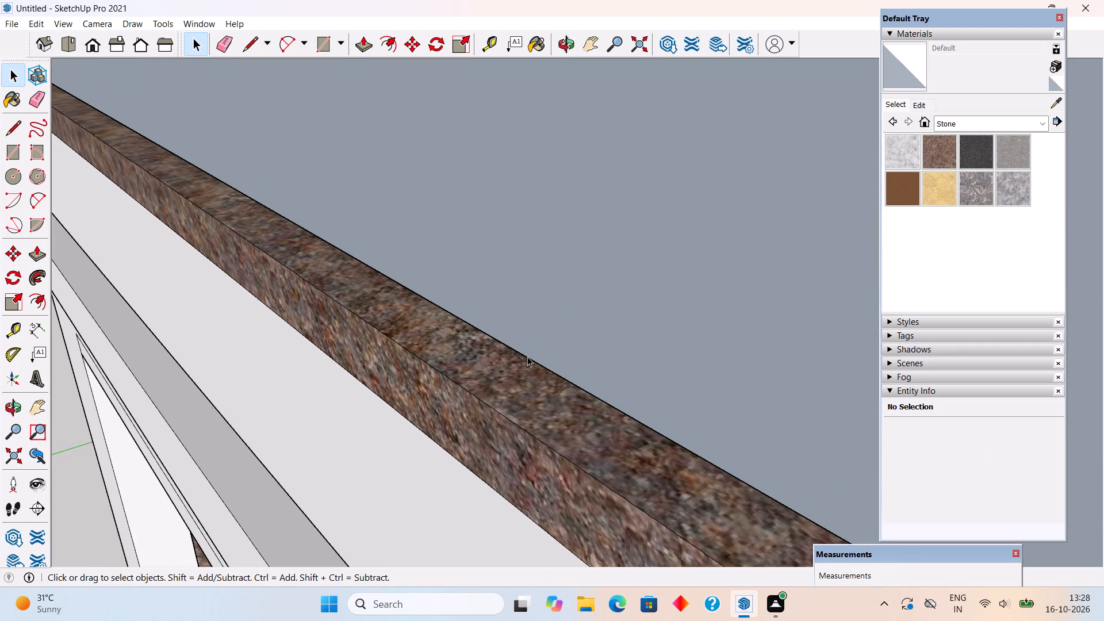
key("r")
left_click(335, 243)
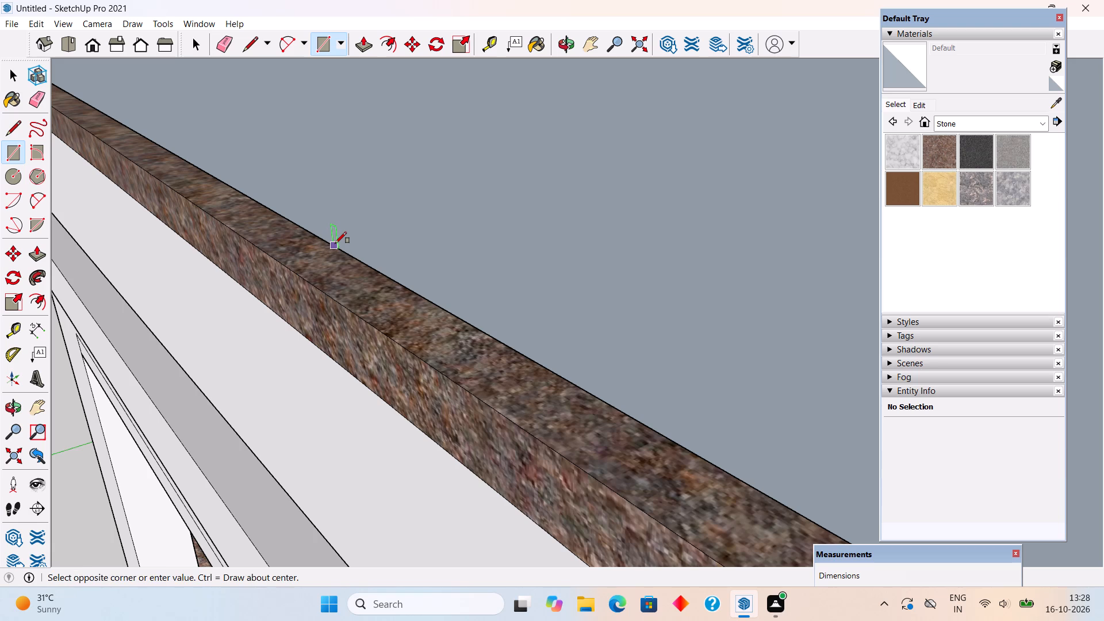
left_click(555, 447)
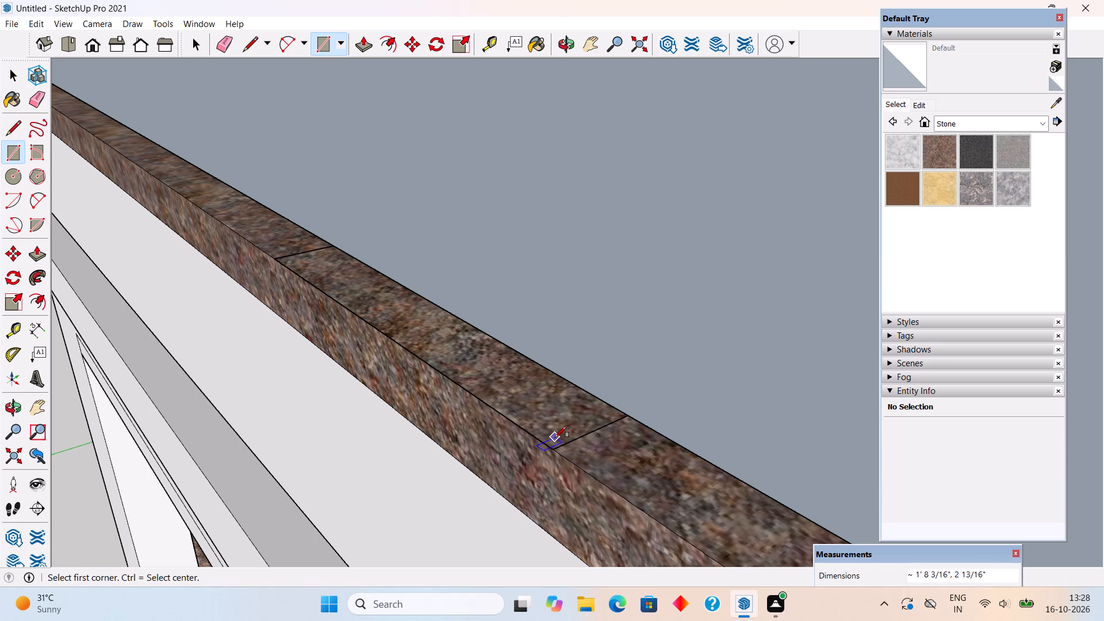
Push/Pull the rectangle on the granite band upward about 11' 4 5/8" into a pillar rising above the roof edge.
key("p")
left_click(555, 434)
scroll(563, 374, "down", 16)
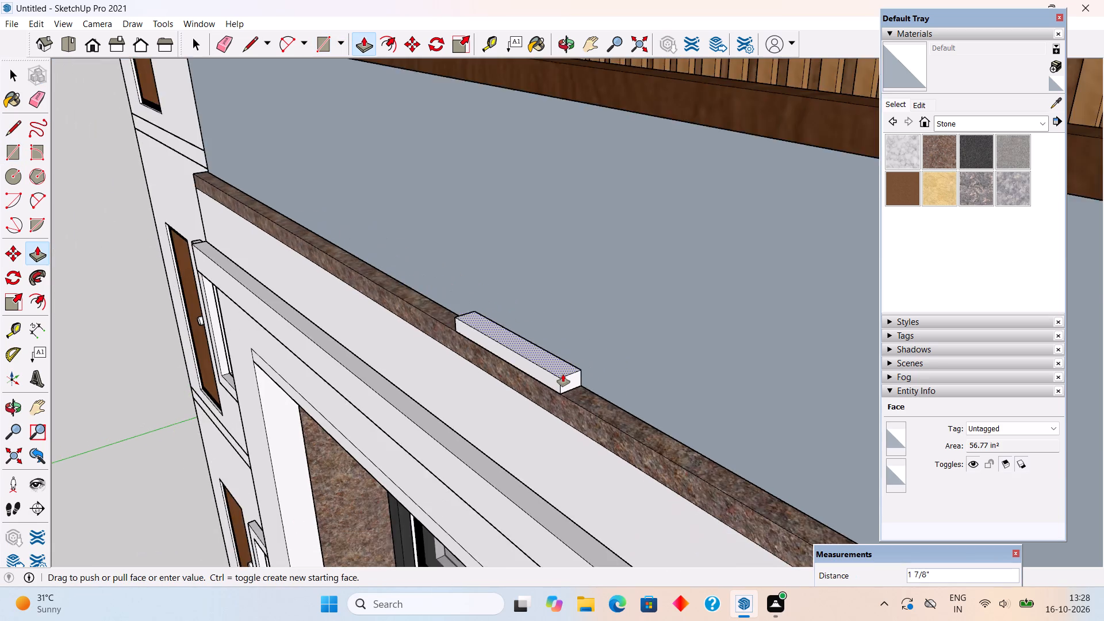
scroll(563, 374, "down", 8)
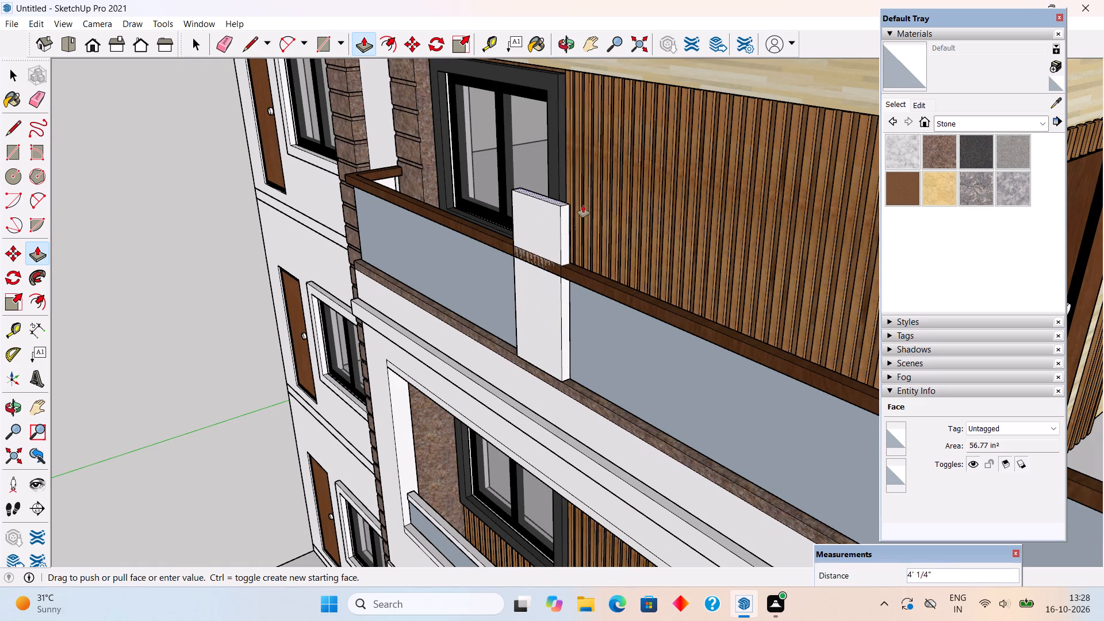
scroll(577, 136, "down", 6)
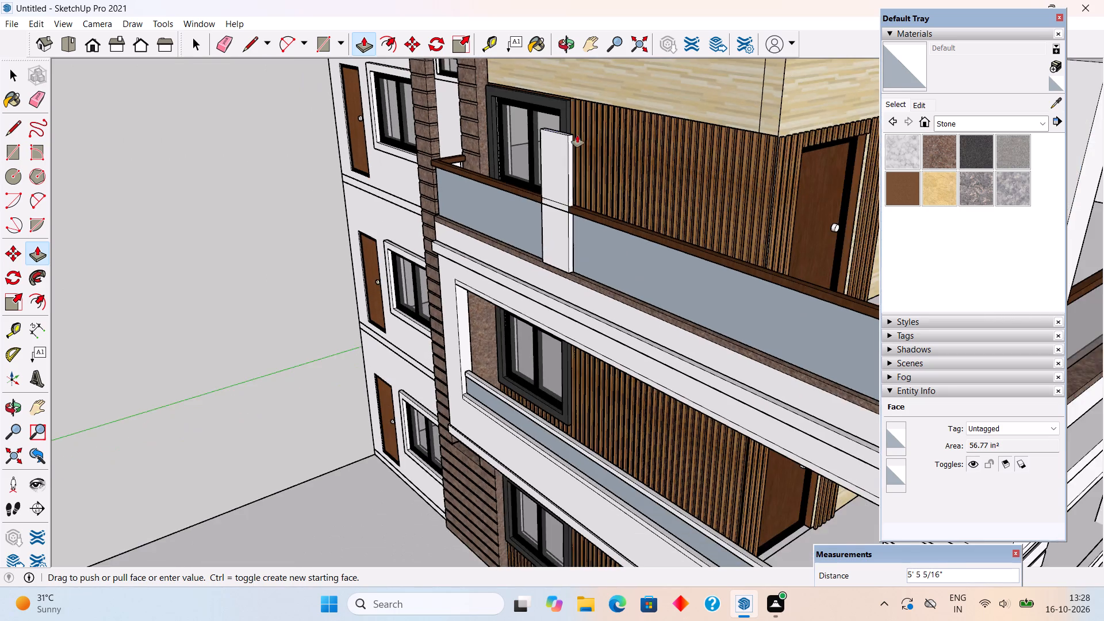
scroll(577, 135, "down", 10)
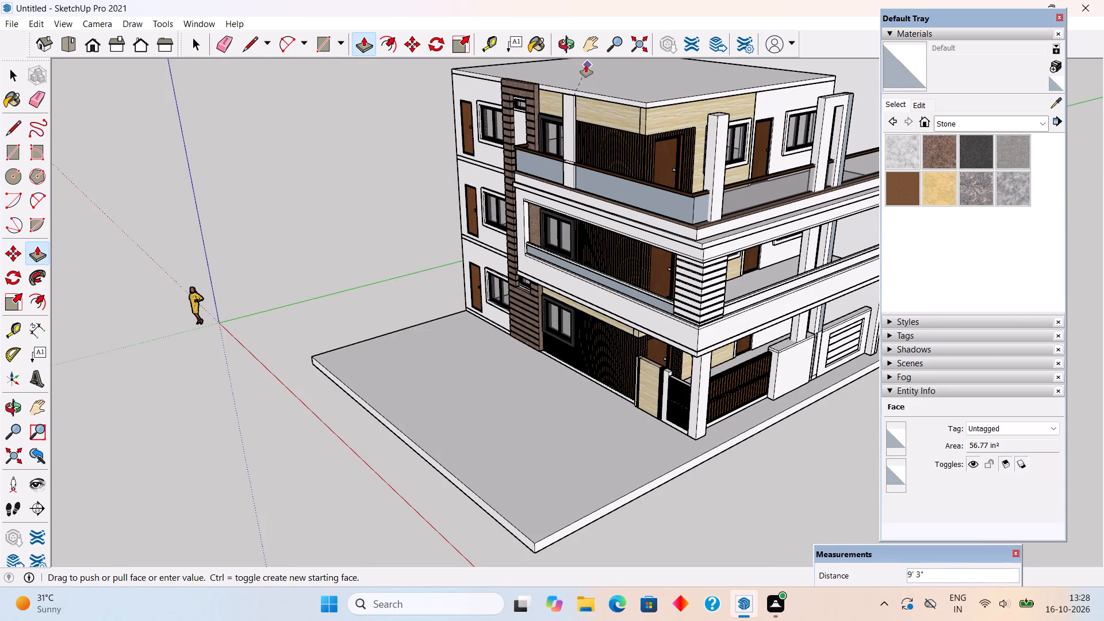
left_click(573, 57)
left_click(569, 73)
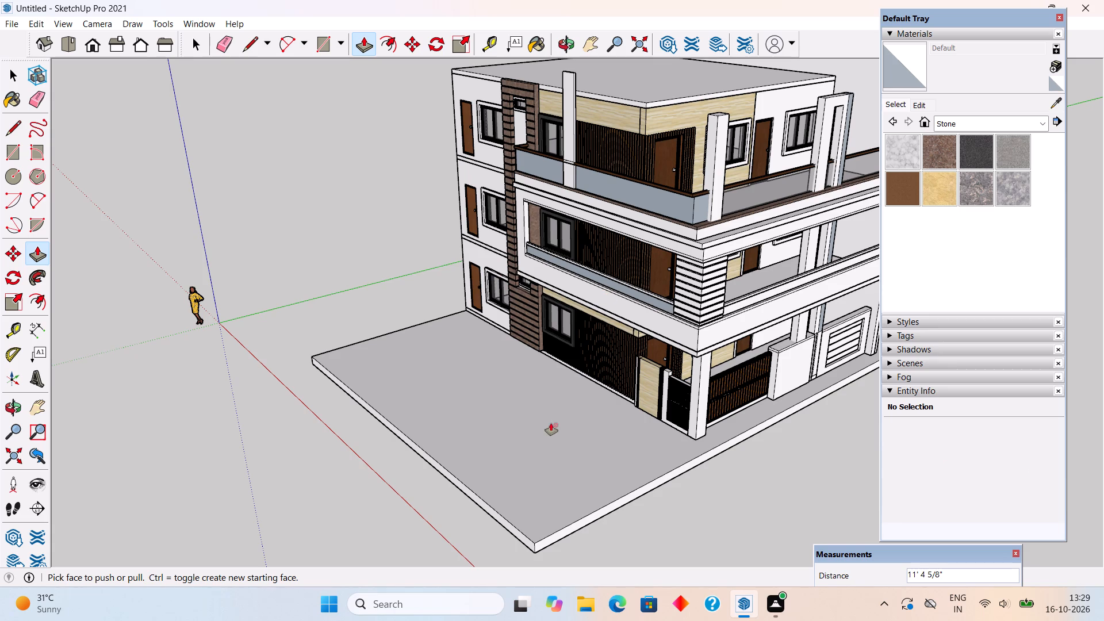
Push/Pull the front face of the new balcony pillar outward 3".
scroll(478, 475, "down", 5)
middle_click_drag(479, 439, 695, 413)
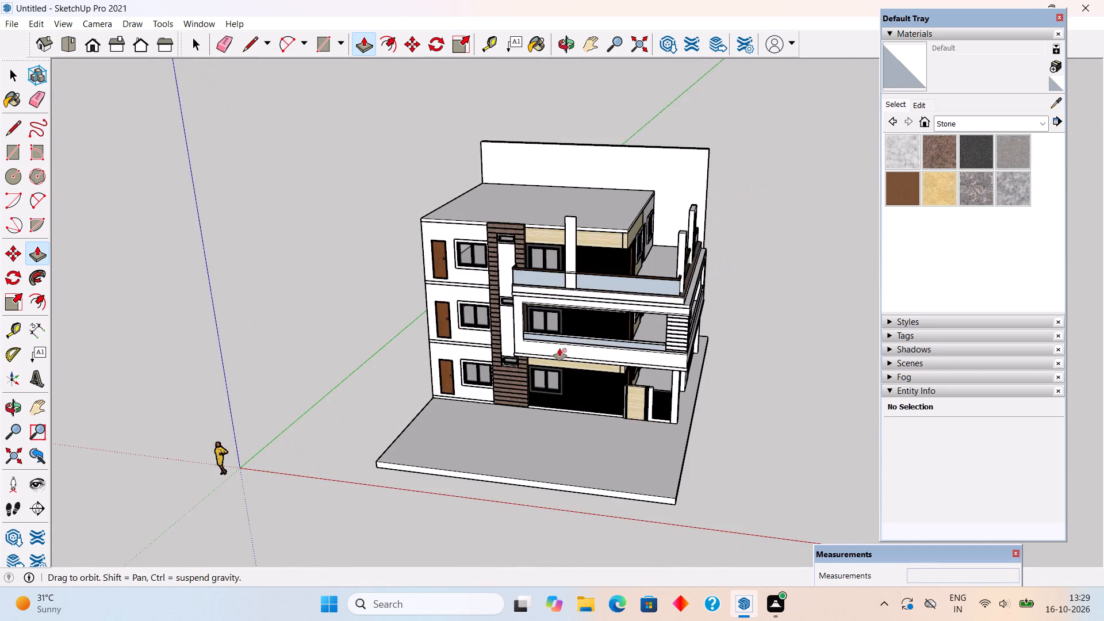
scroll(500, 322, "up", 6)
scroll(546, 281, "up", 2)
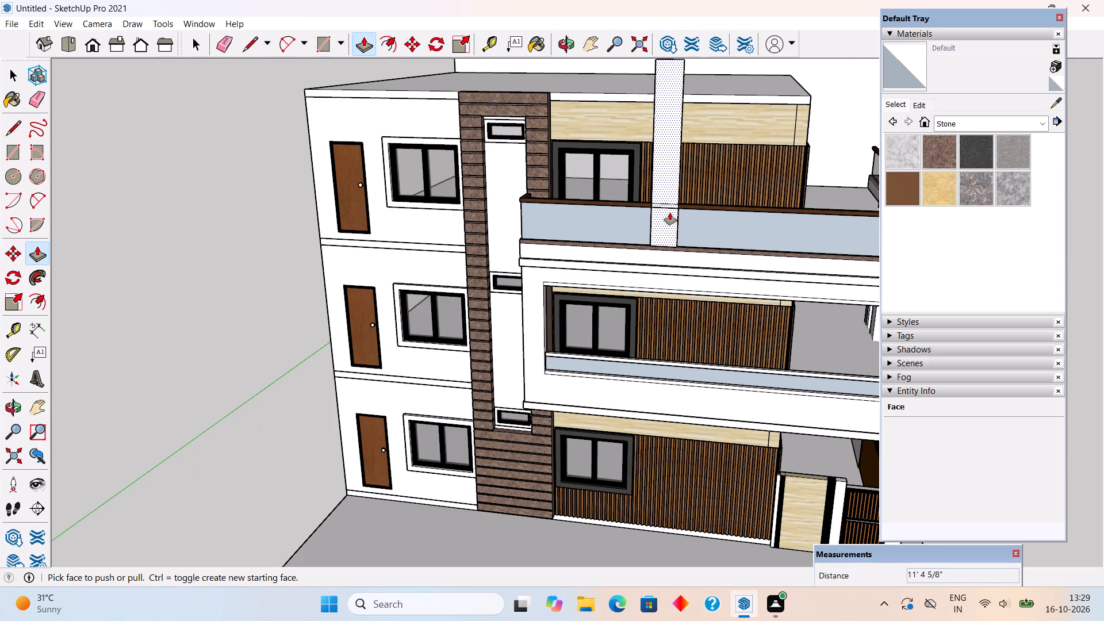
middle_click_drag(663, 214, 688, 351)
scroll(663, 290, "up", 4)
scroll(673, 346, "up", 2)
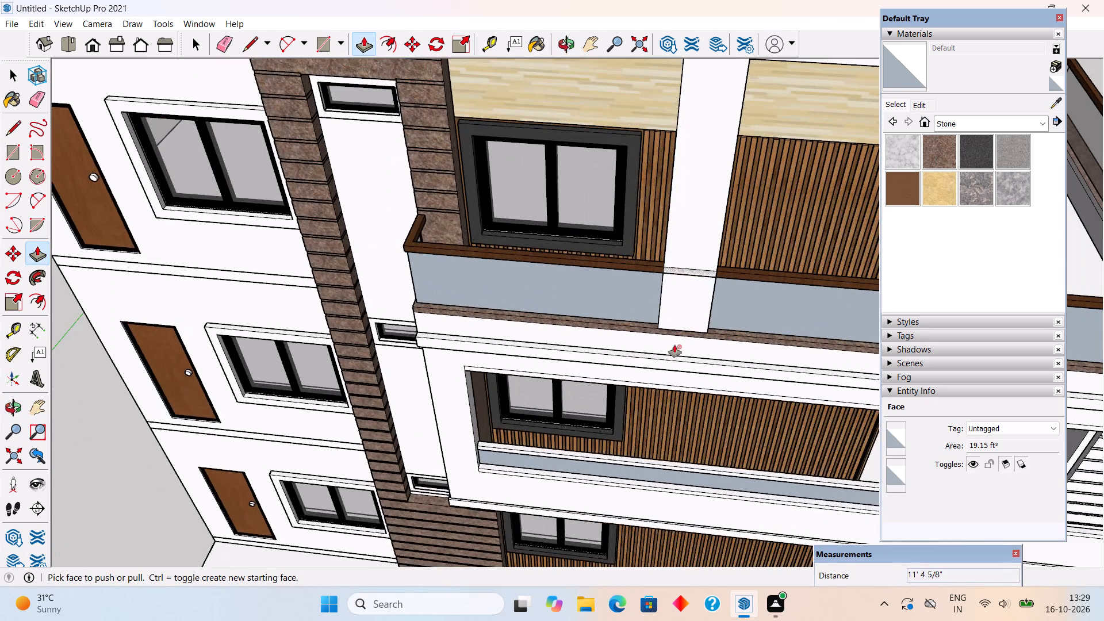
scroll(683, 317, "up", 3)
left_click(683, 317)
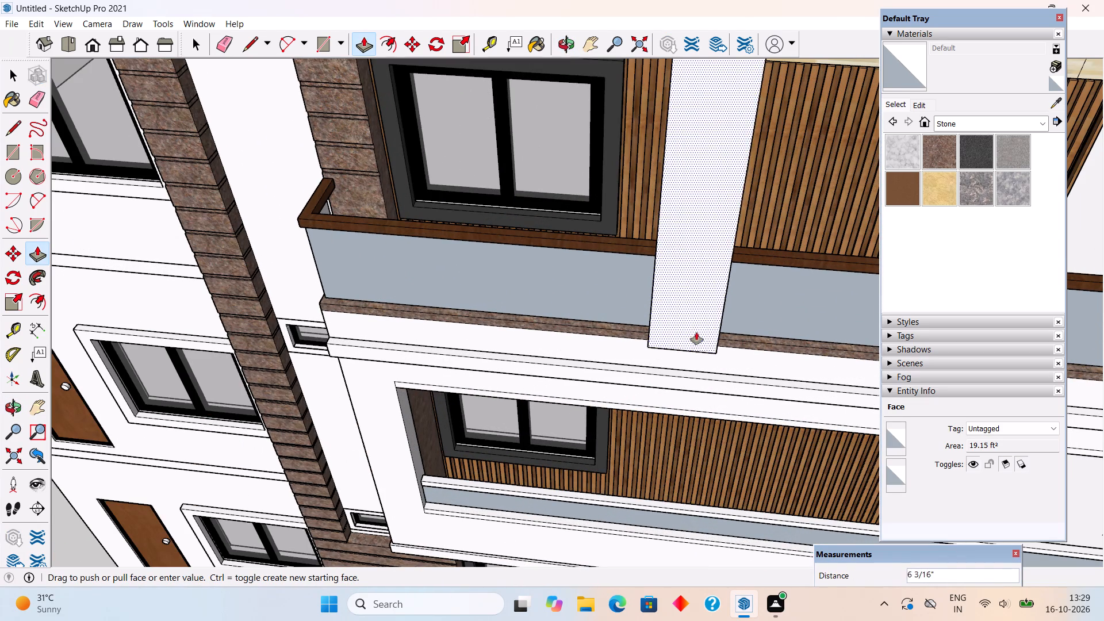
left_click(741, 379)
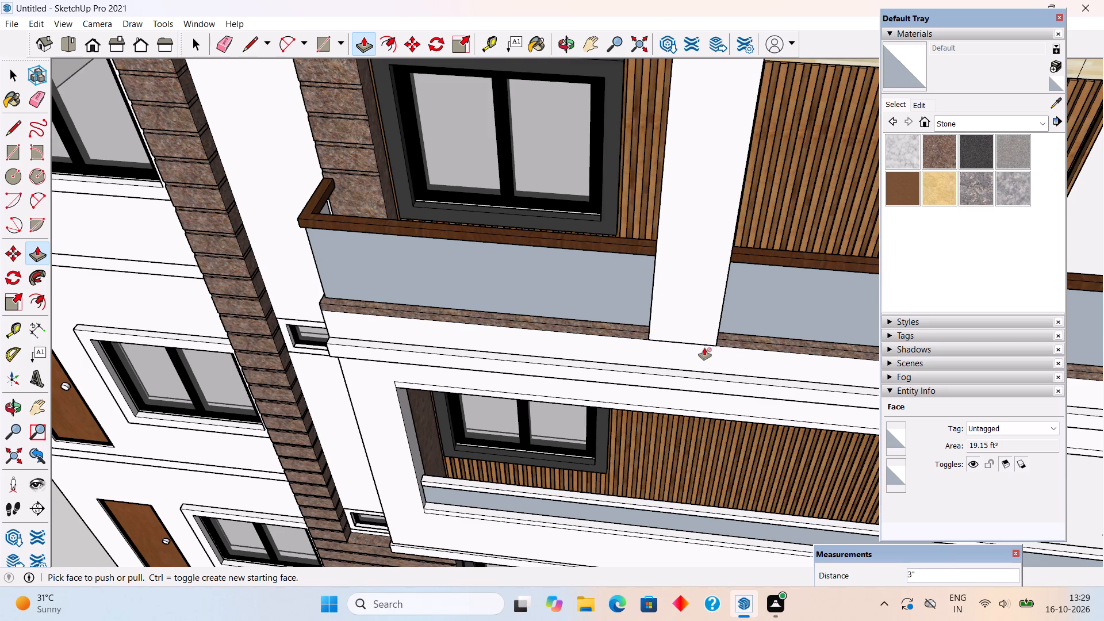
Push/Pull the underside of the pillar's projecting part down 1' 3" to the slab ledge below the granite band.
scroll(704, 347, "down", 5)
middle_click_drag(670, 342, 687, 221)
scroll(685, 266, "up", 4)
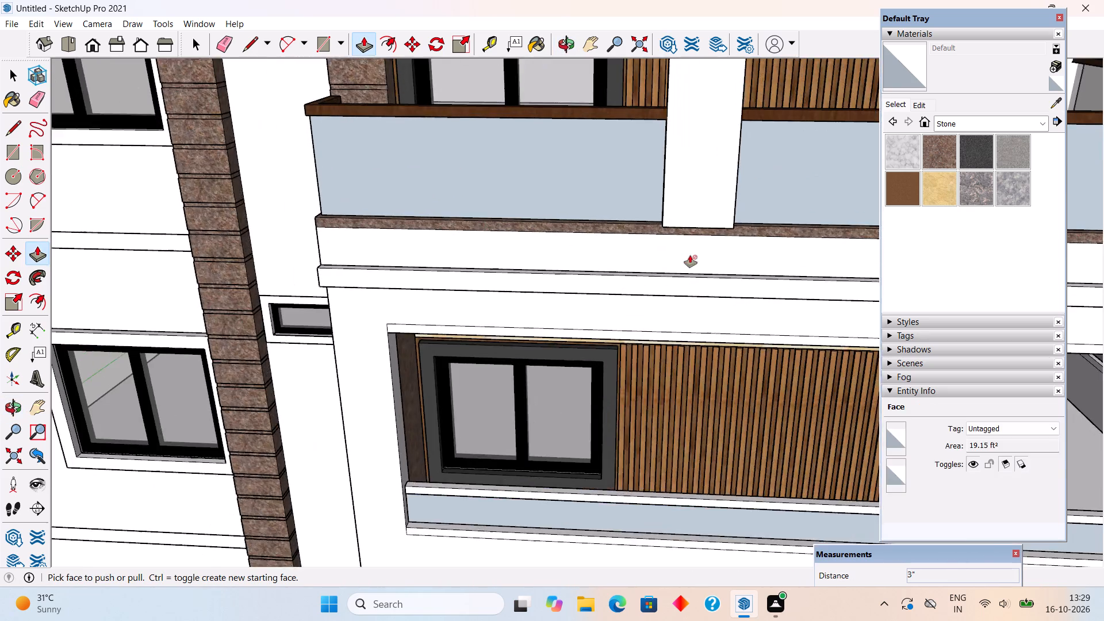
scroll(690, 255, "up", 6)
middle_click_drag(681, 216, 665, 108)
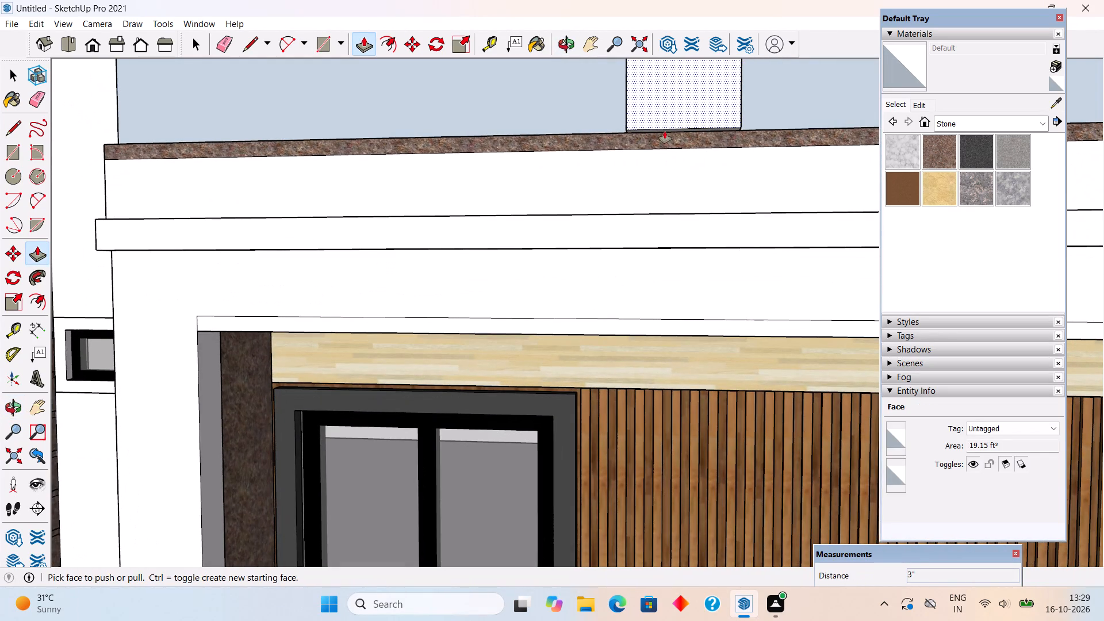
left_click(669, 135)
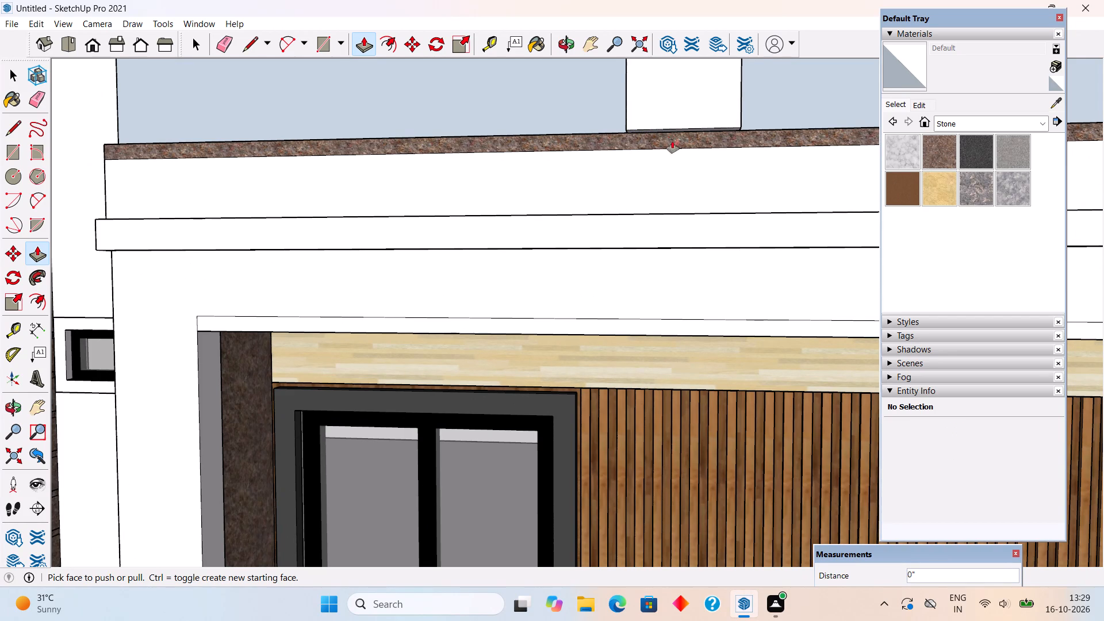
scroll(672, 135, "up", 7)
left_click(673, 126)
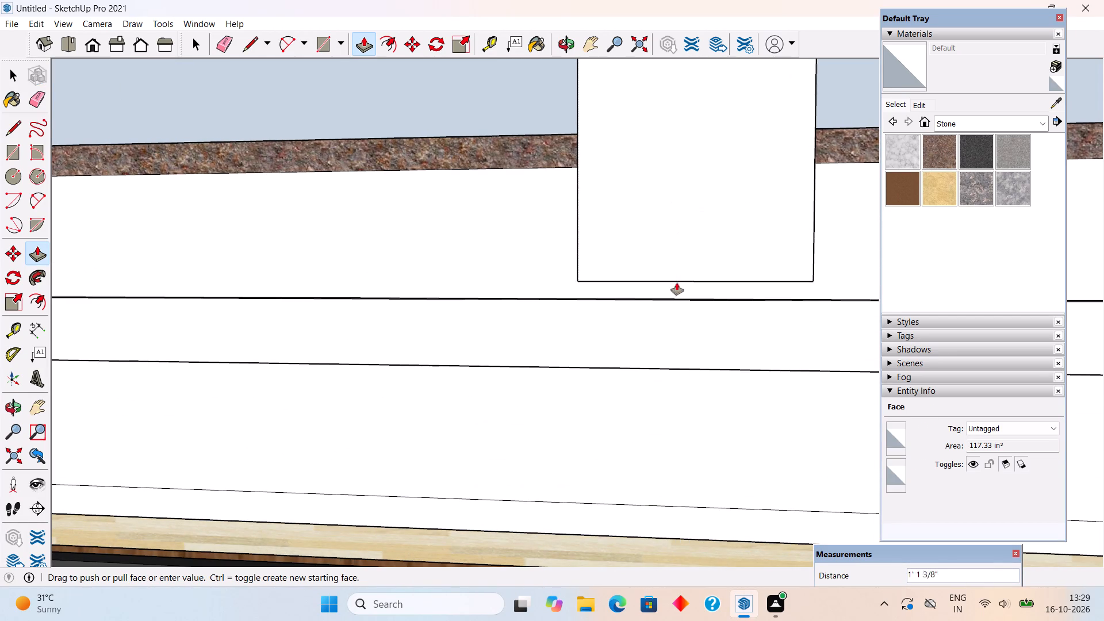
left_click(691, 299)
scroll(626, 353, "down", 2)
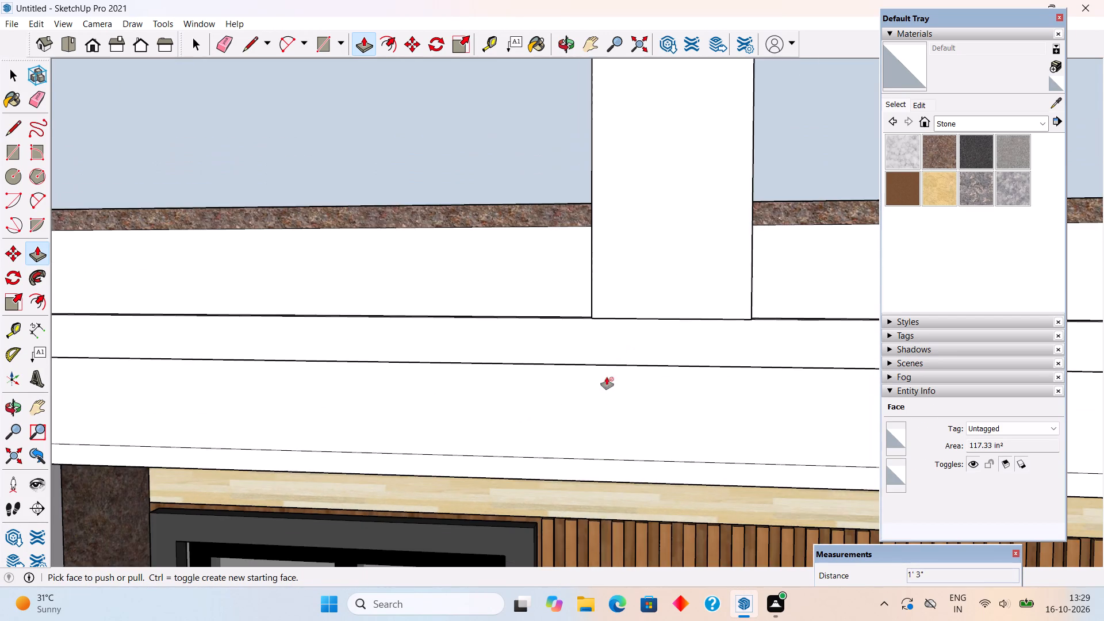
scroll(607, 377, "down", 14)
middle_click_drag(593, 322, 401, 385)
scroll(401, 385, "down", 4)
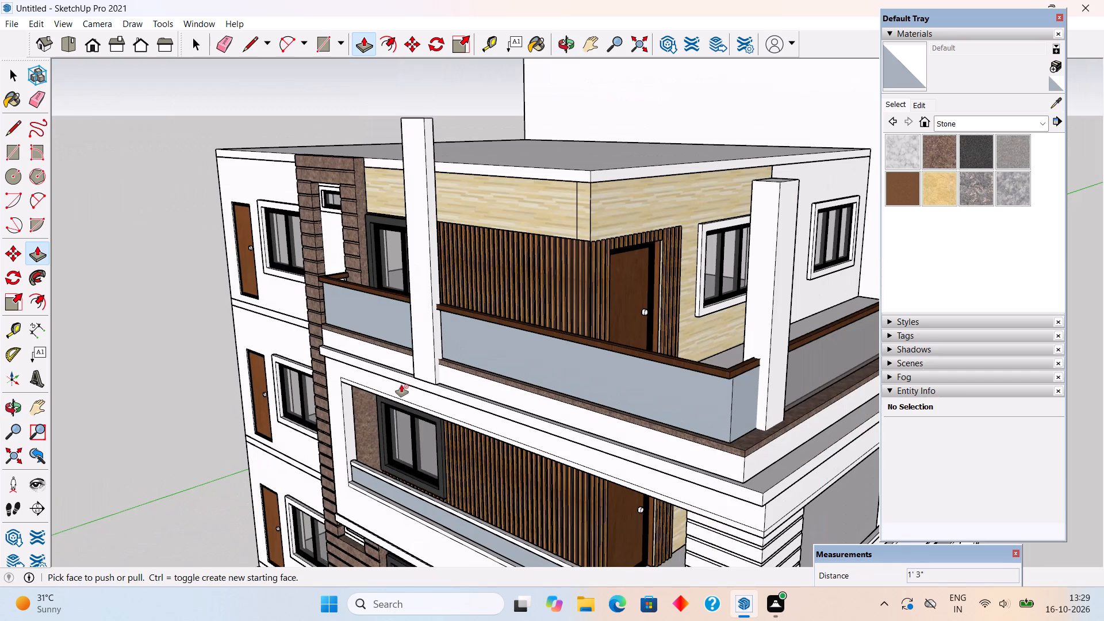
key("space")
Place a vertical guide 7' along the front from the top balcony slab's end edge beside the stone-clad column.
middle_click_drag(394, 400, 703, 424)
scroll(486, 399, "up", 5)
scroll(511, 461, "up", 3)
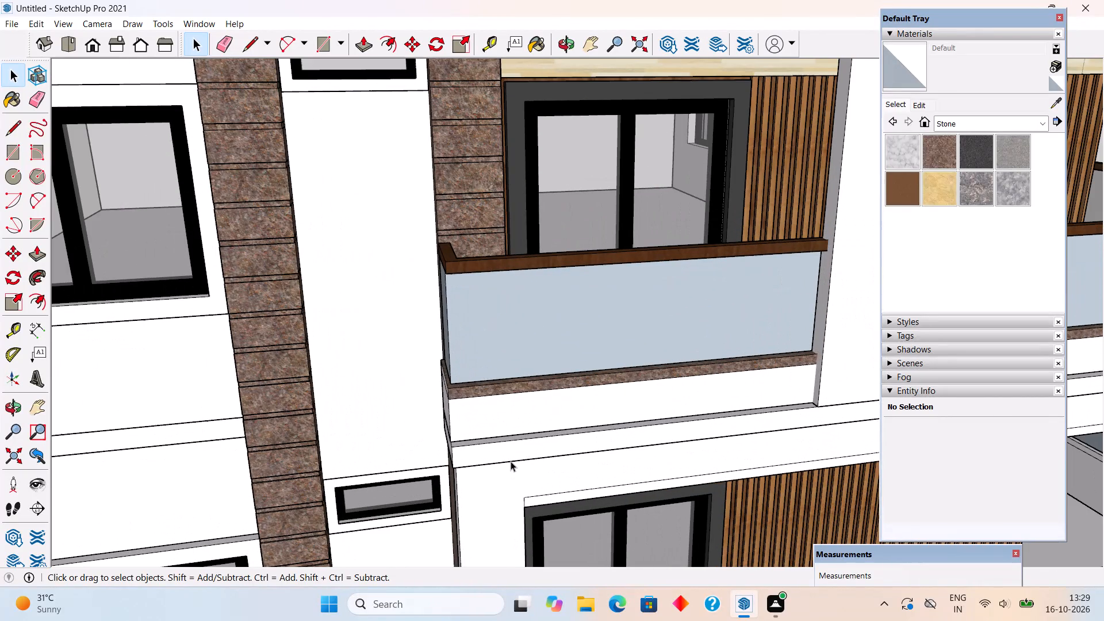
key("t")
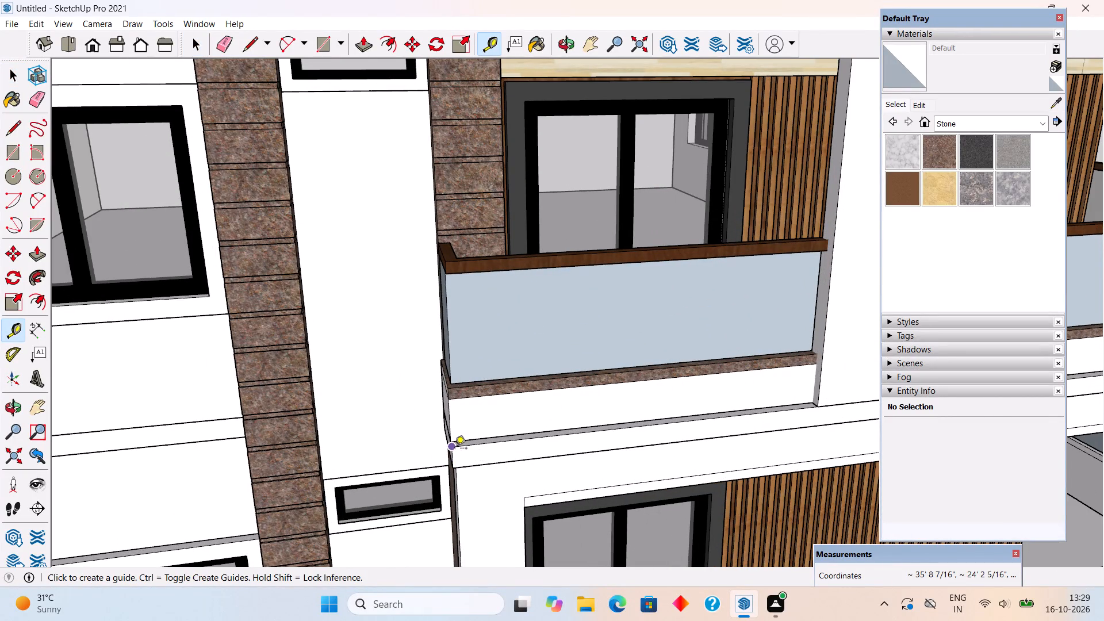
scroll(453, 467, "up", 5)
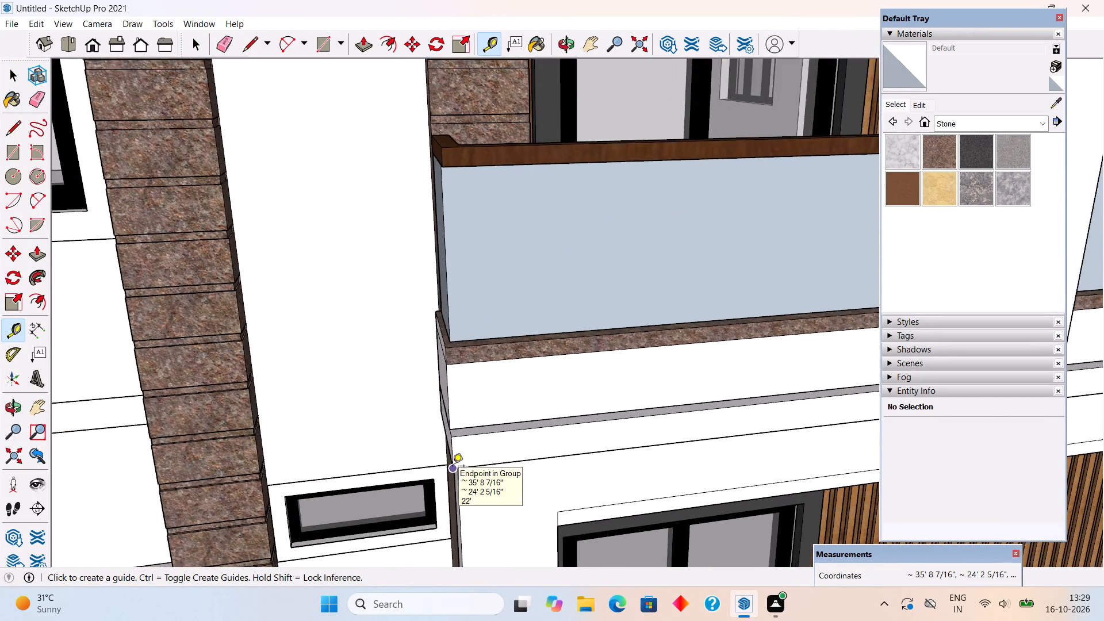
scroll(461, 453, "up", 5)
left_click(446, 441)
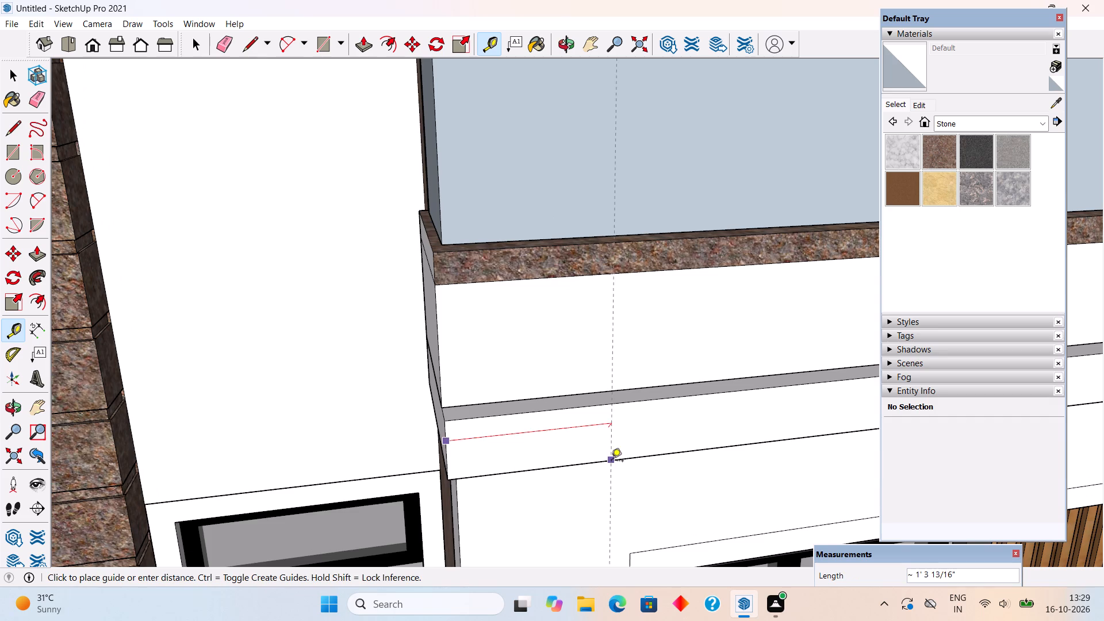
scroll(611, 462, "down", 17)
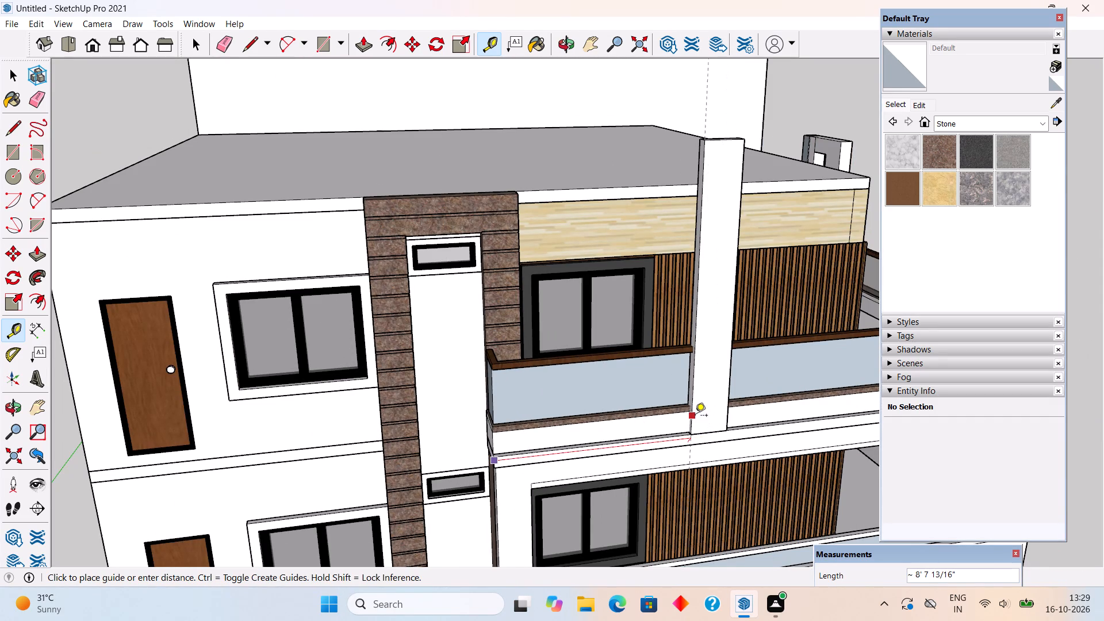
scroll(681, 420, "down", 8)
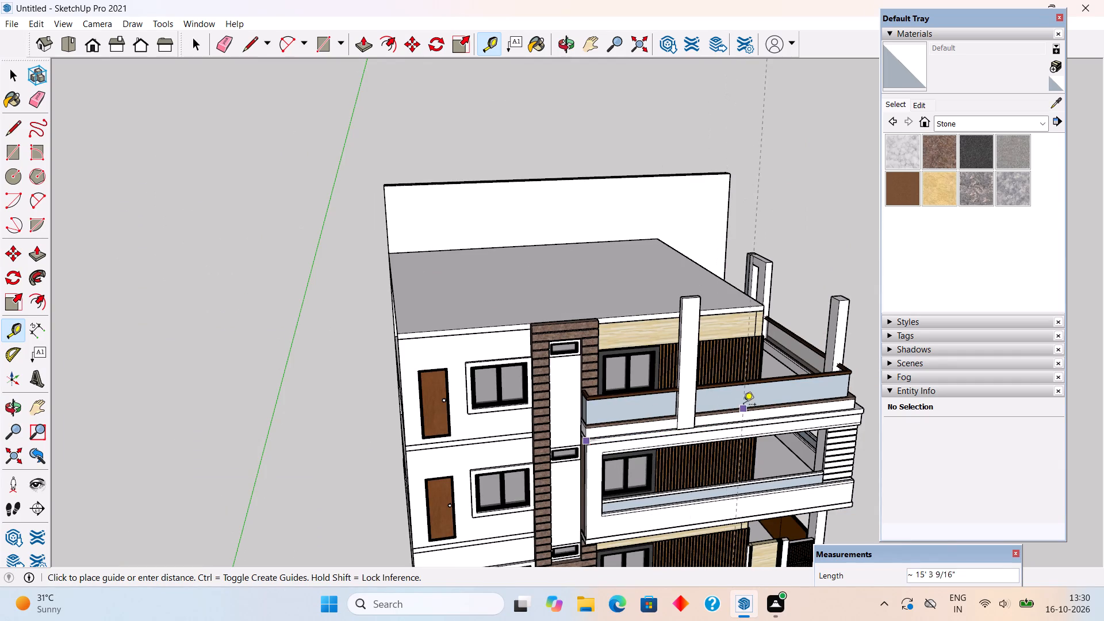
middle_click_drag(753, 401, 490, 408)
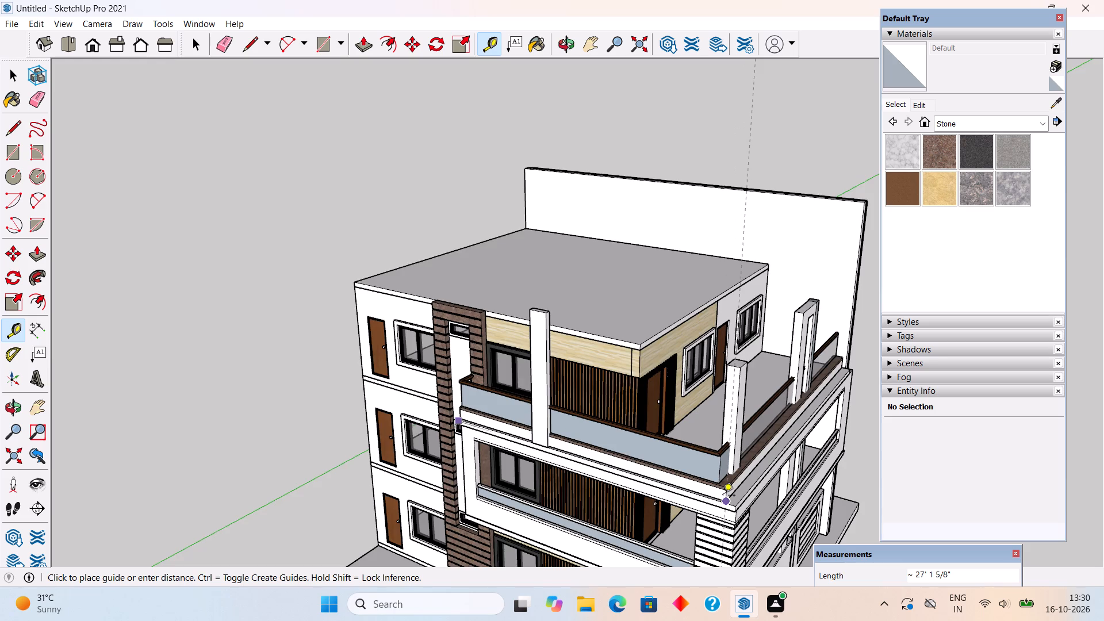
scroll(723, 496, "up", 8)
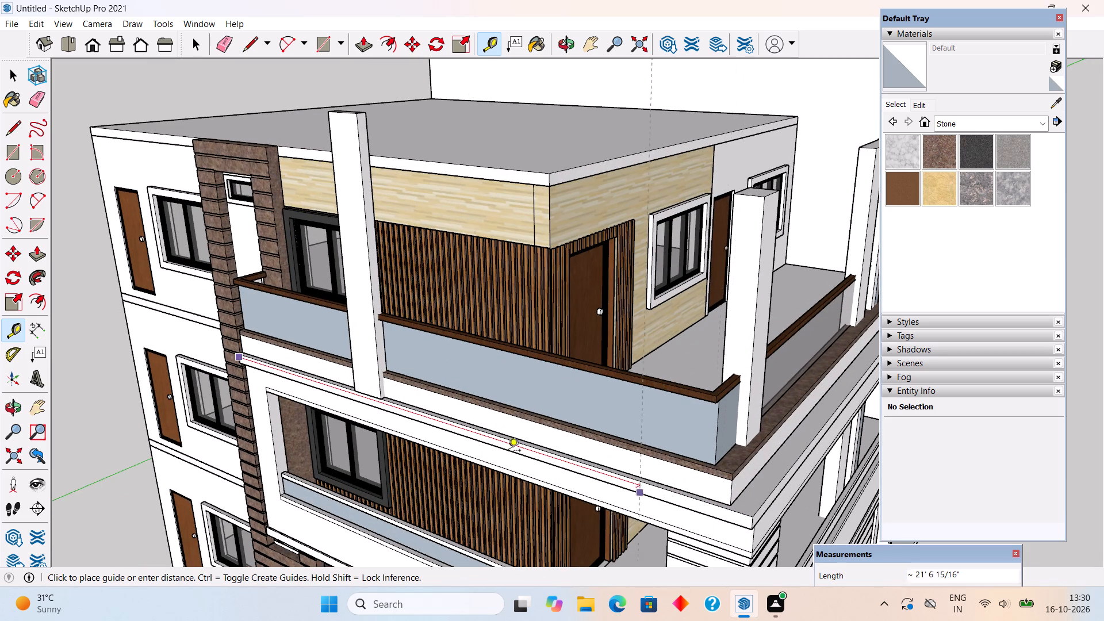
middle_click_drag(333, 390, 616, 355)
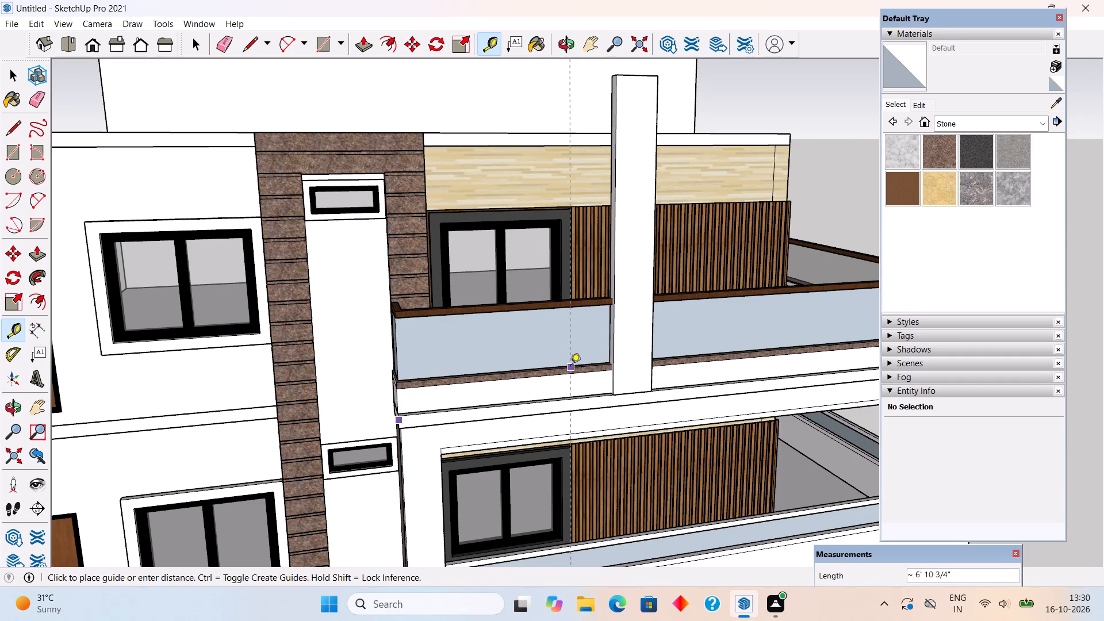
type("7'")
key("Return")
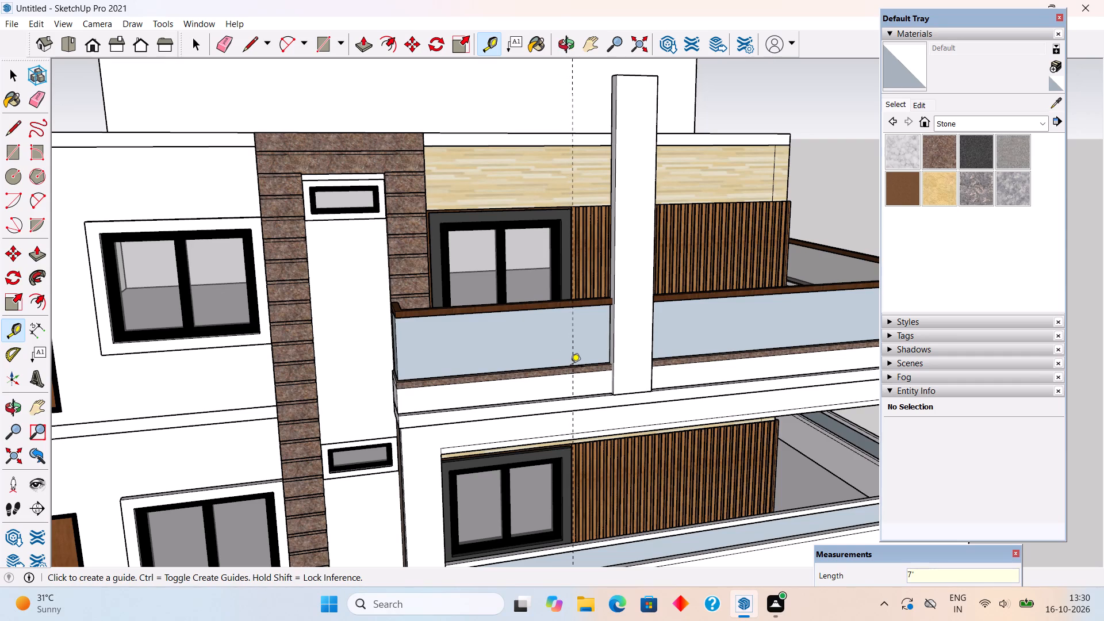
Place a second vertical guide 10' from the first guide, along the balcony front toward the building corner.
left_click(573, 390)
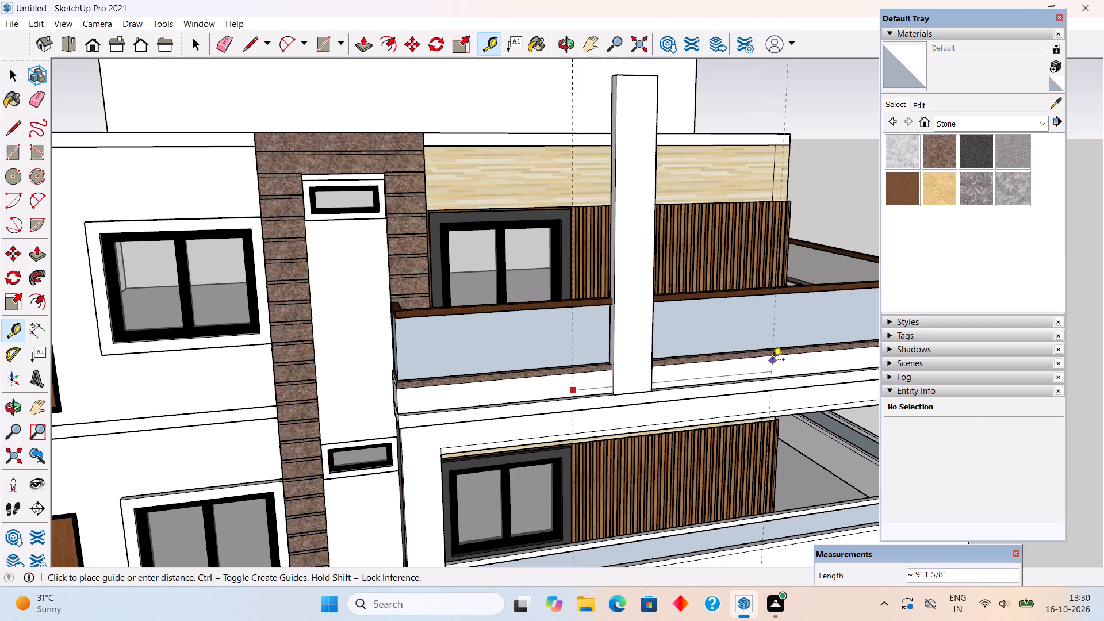
type("10'")
key("Return")
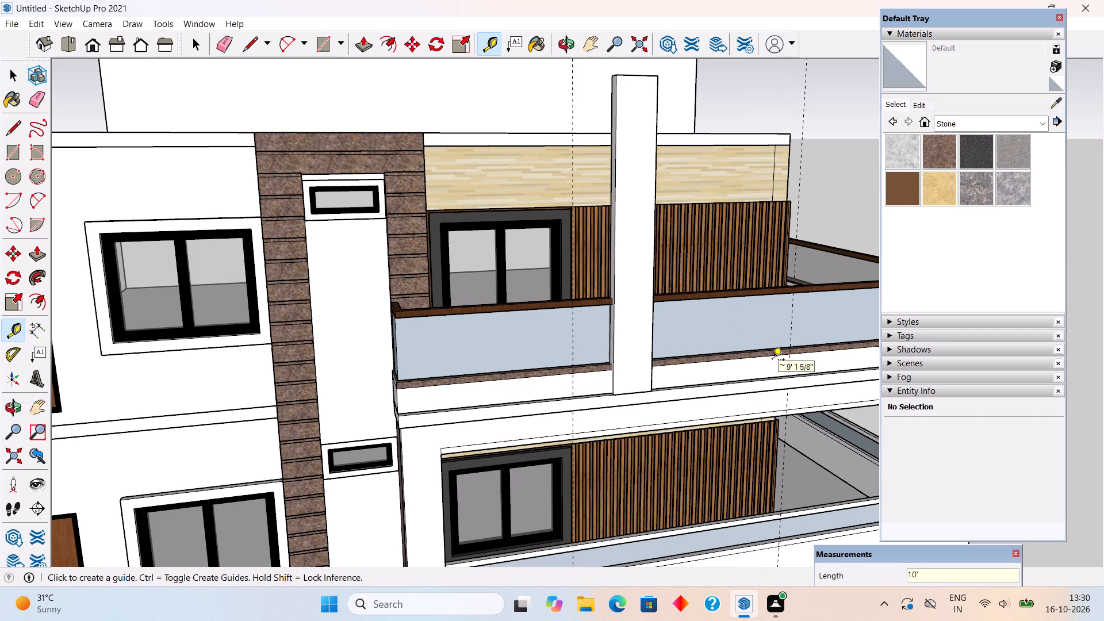
key("space")
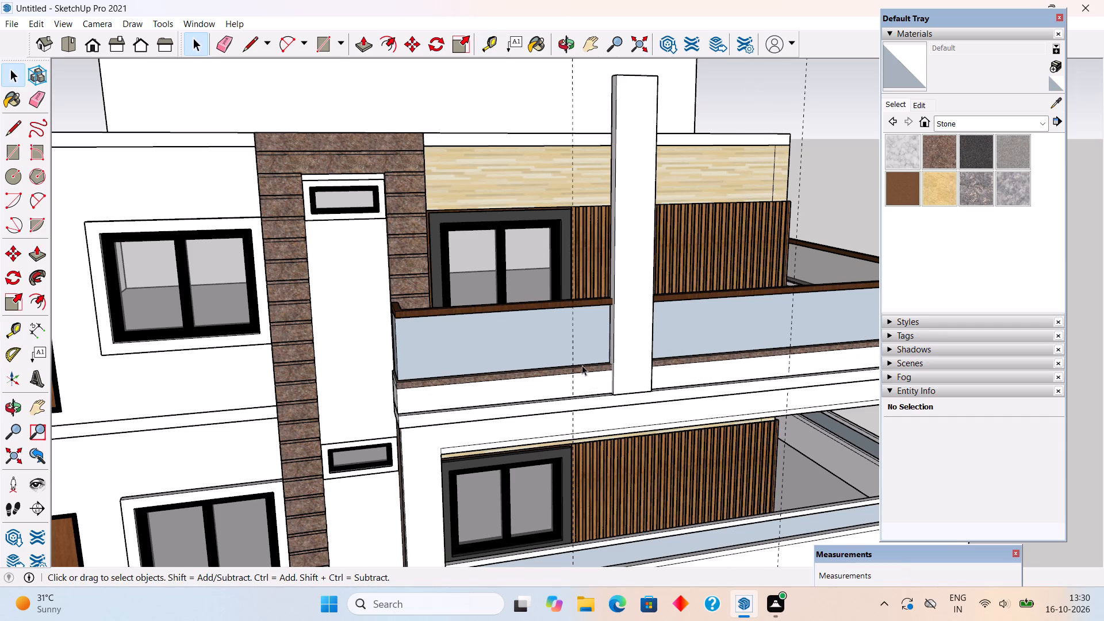
Place another vertical guide 9' from the first guide, along the balcony front toward the building corner.
middle_click_drag(582, 365, 518, 378)
scroll(518, 378, "down", 3)
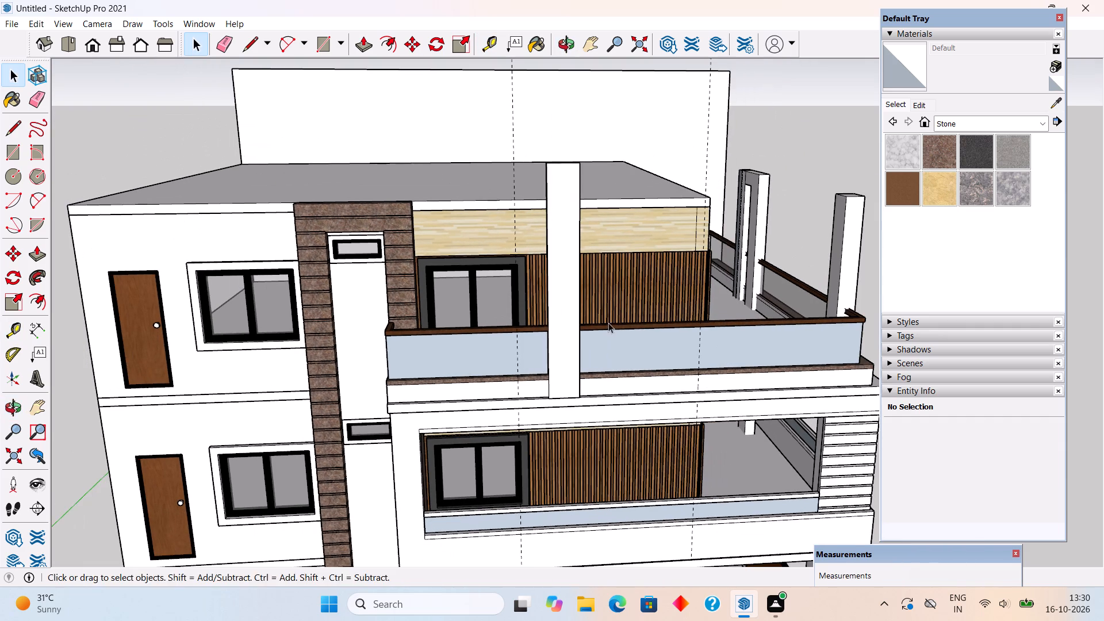
middle_click_drag(608, 323, 546, 298)
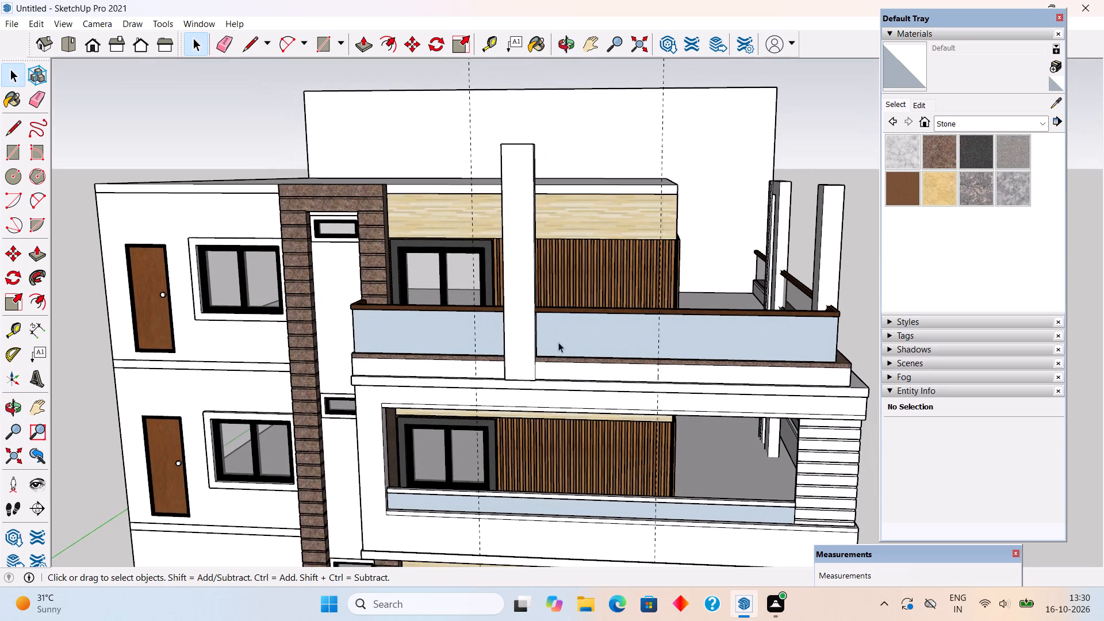
key("t")
scroll(440, 373, "up", 4)
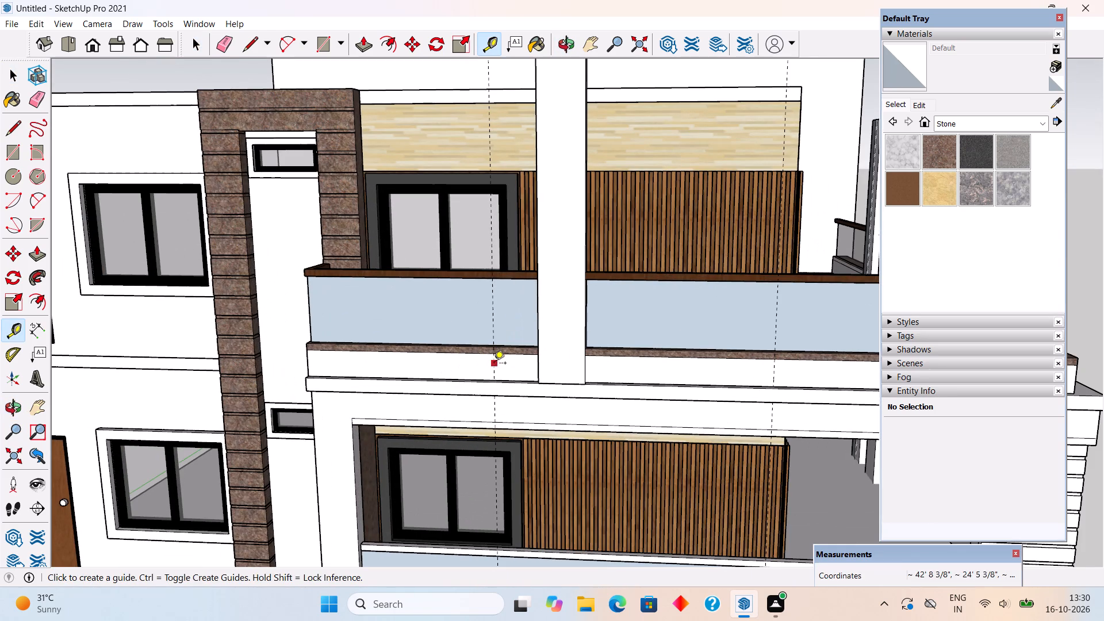
left_click(494, 364)
type("9'")
key("Return")
key("space")
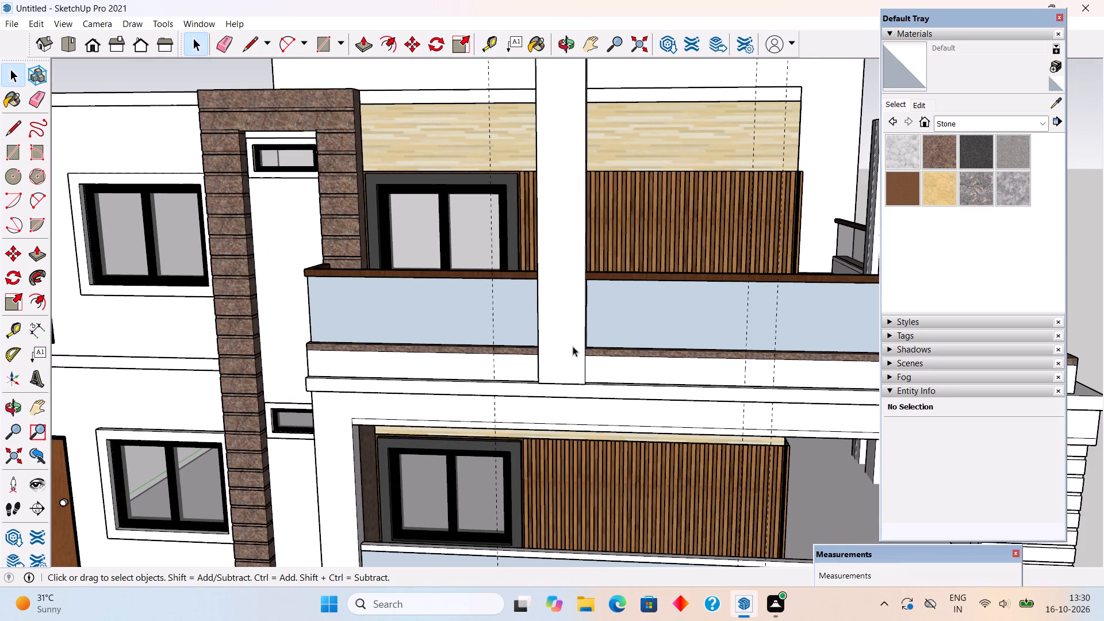
Push/Pull the front pillar's side face nearest the stone-clad column outward about 1' 8 1/2" to the first guide.
middle_click_drag(568, 363, 723, 372)
scroll(641, 344, "up", 5)
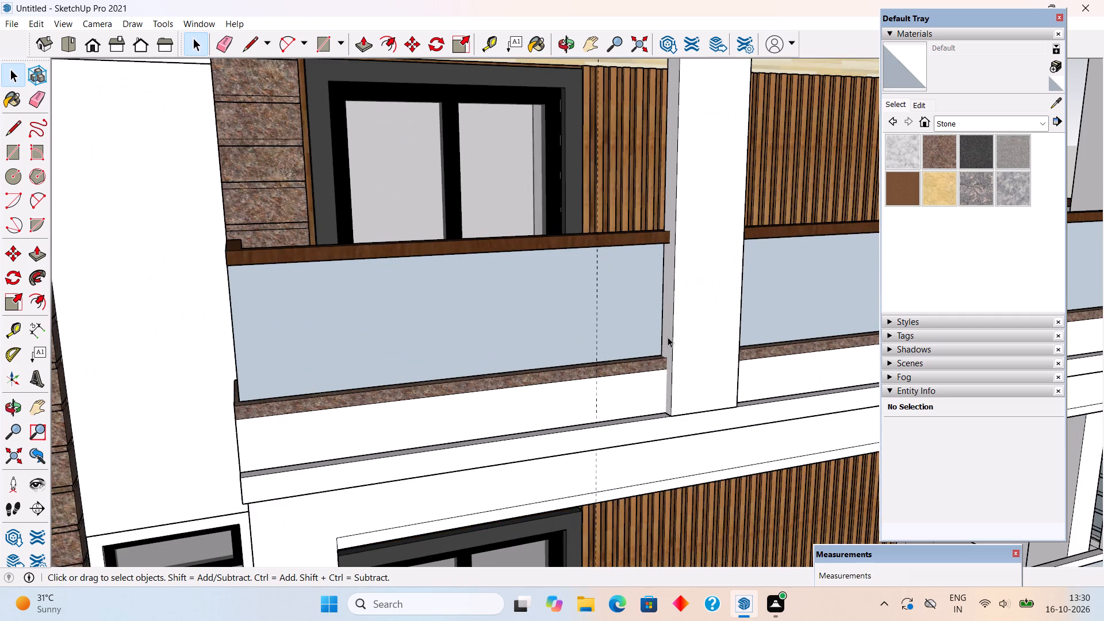
left_click(668, 337)
key("p")
left_click(668, 337)
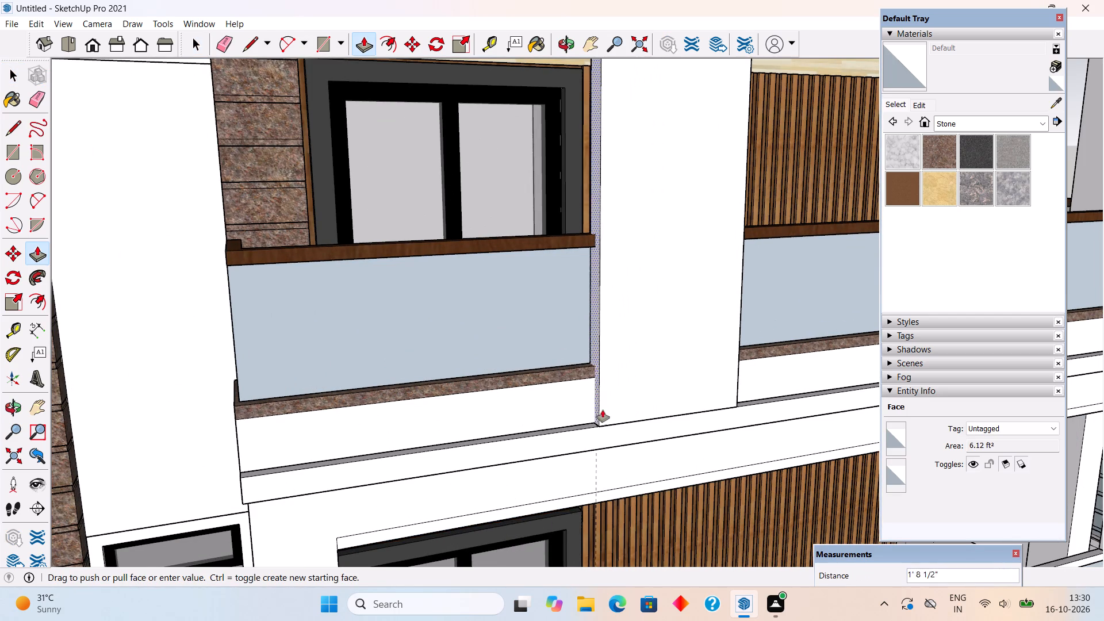
left_click(600, 467)
Push/Pull the pillar's opposite side face outward about 5' 7 15/16" to the 9' guide, widening it into a panel.
middle_click_drag(584, 388, 295, 402)
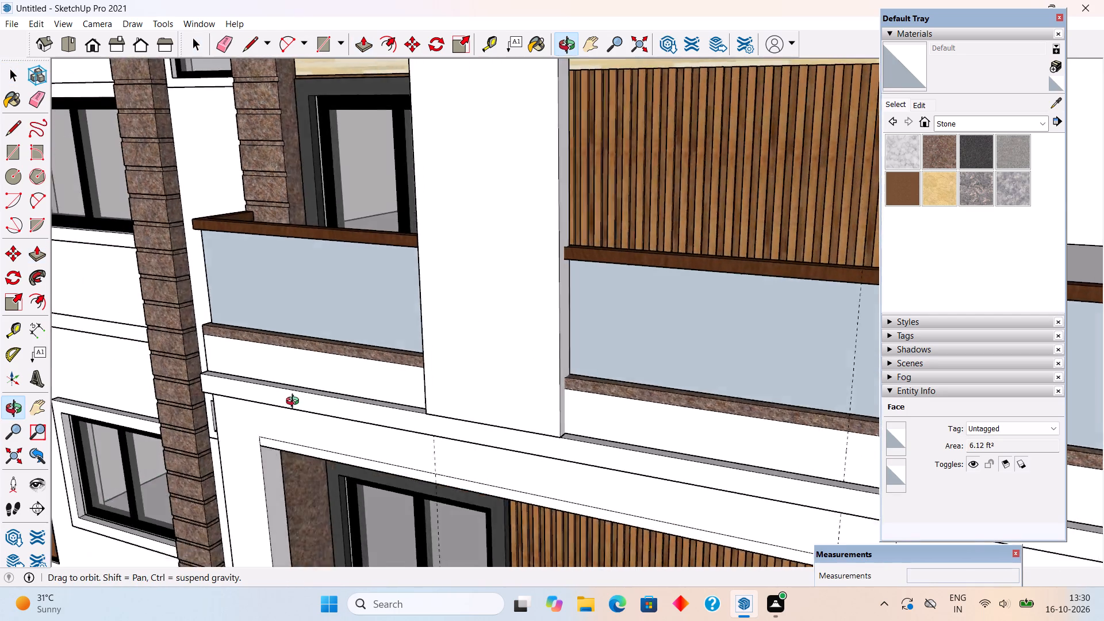
middle_click_drag(295, 402, 227, 408)
left_click(499, 338)
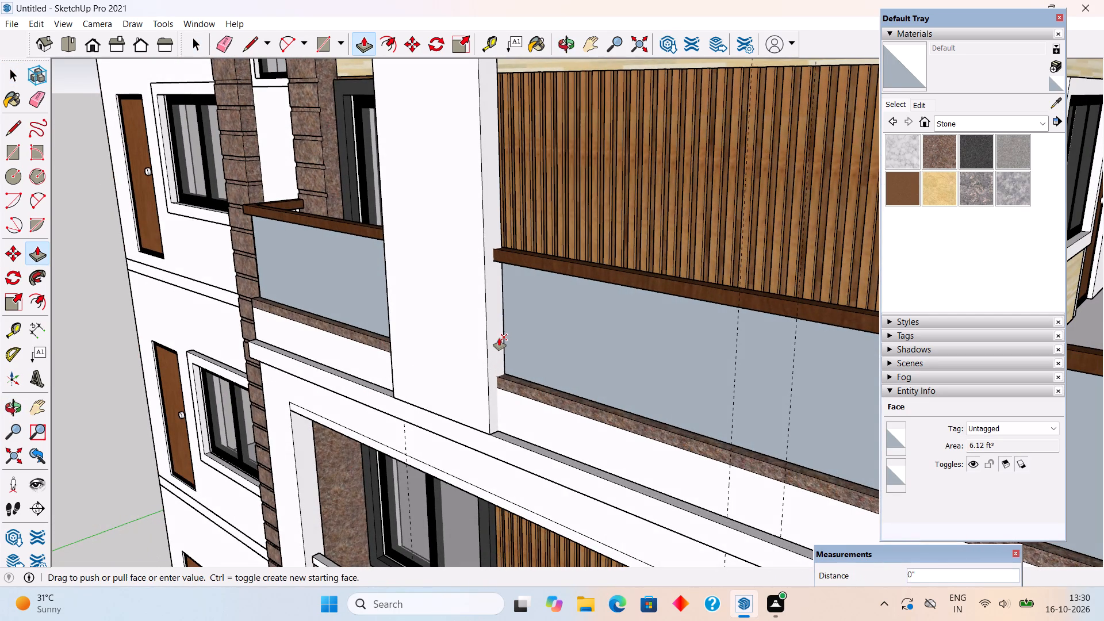
key("space")
left_click(499, 338)
key("p")
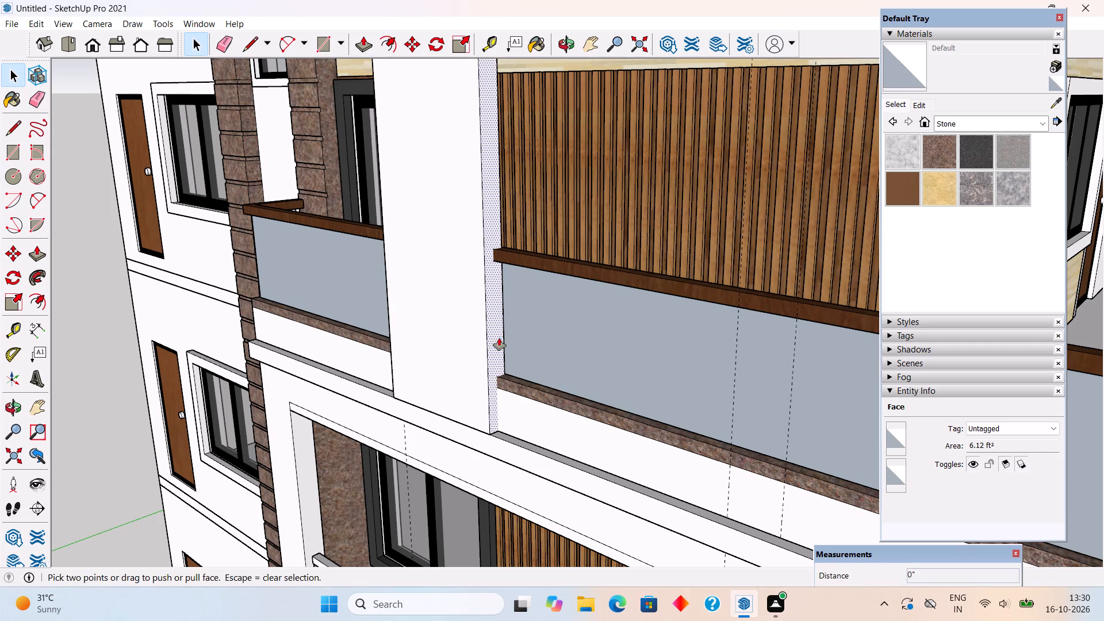
left_click(499, 338)
left_click(736, 369)
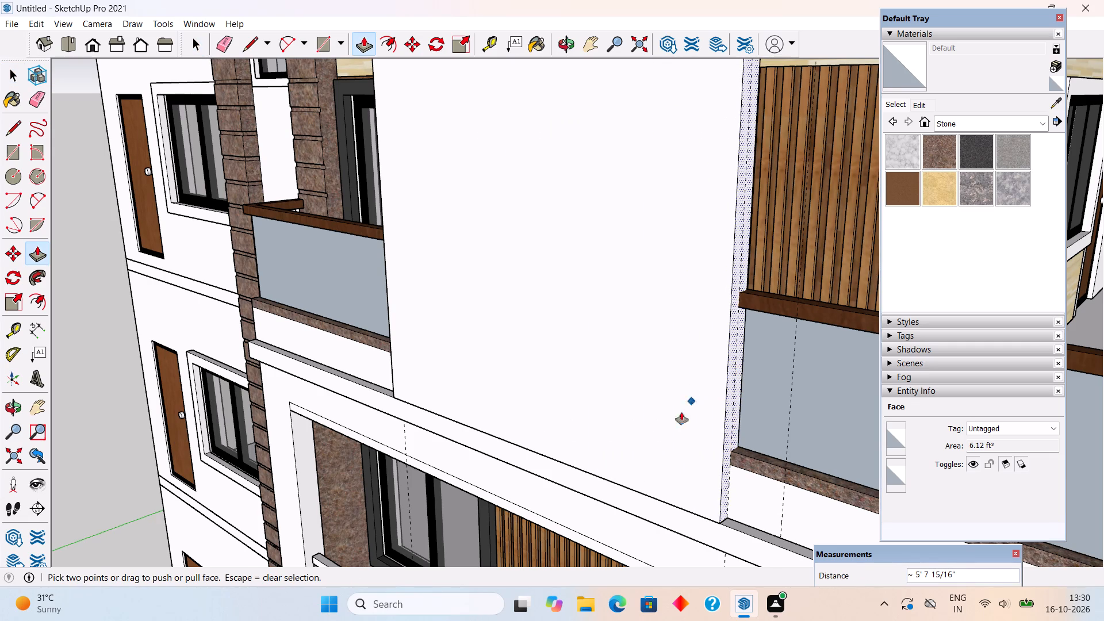
Push/Pull the panel's side face nearest the stone-clad column inward 1'.
scroll(622, 477, "down", 12)
scroll(549, 496, "down", 1)
middle_click_drag(624, 474, 814, 389)
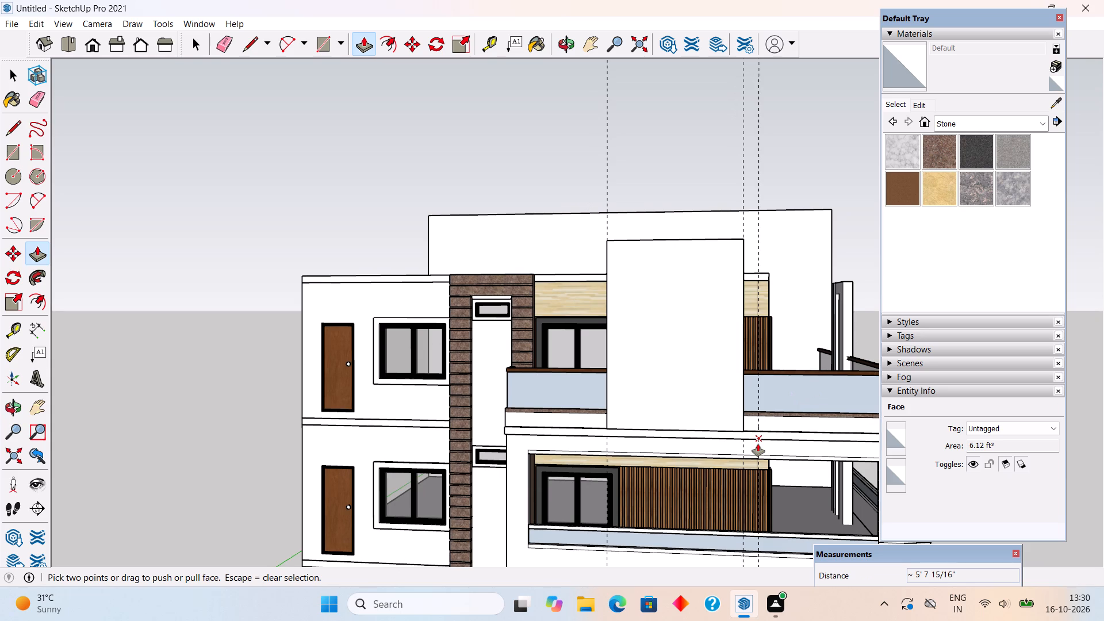
middle_click_drag(528, 463, 323, 462)
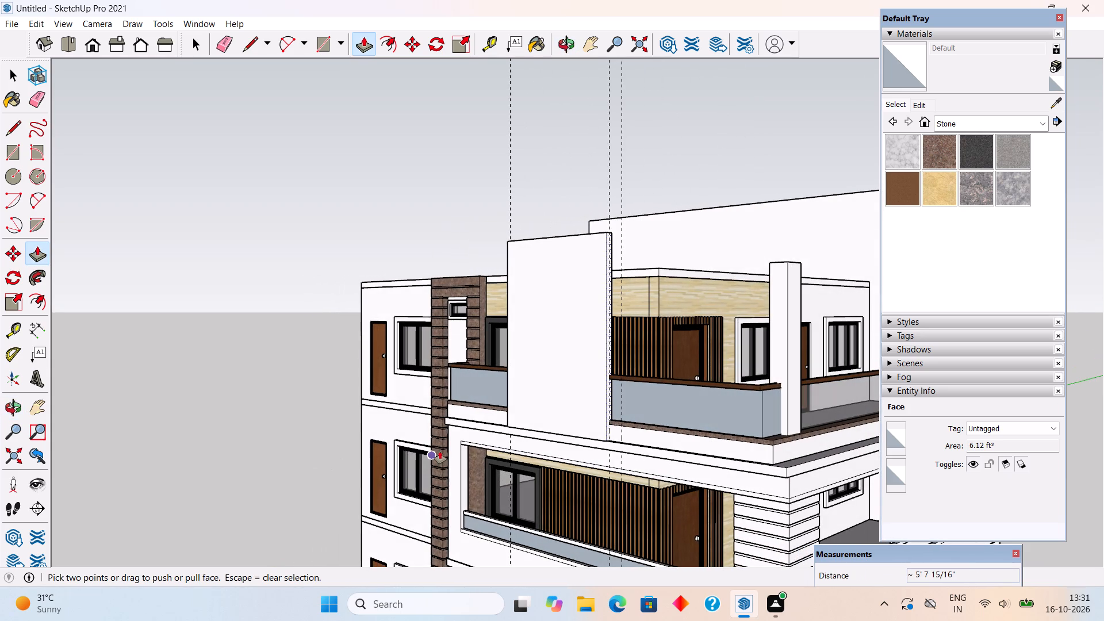
middle_click_drag(467, 493, 858, 502)
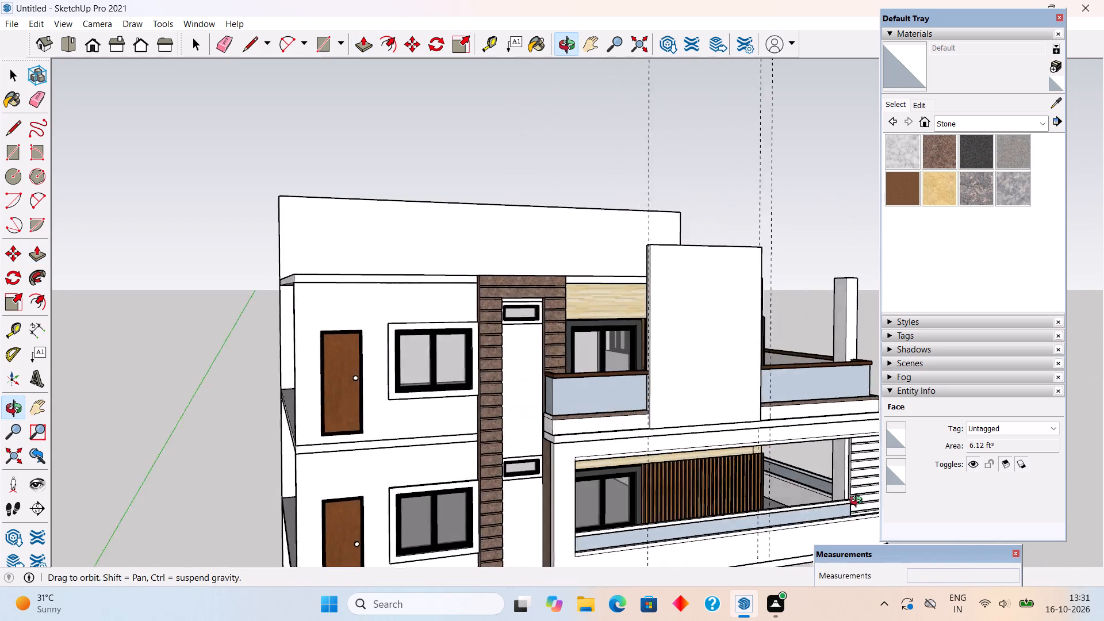
middle_click_drag(858, 502, 975, 509)
scroll(657, 404, "up", 10)
key("space")
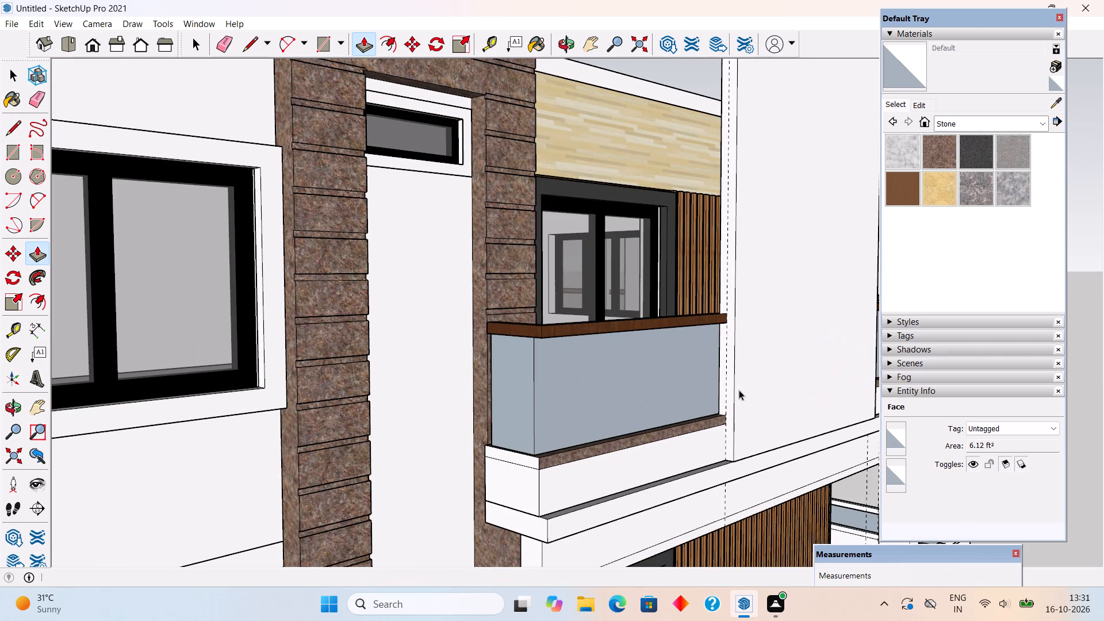
left_click(733, 366)
left_click(732, 367)
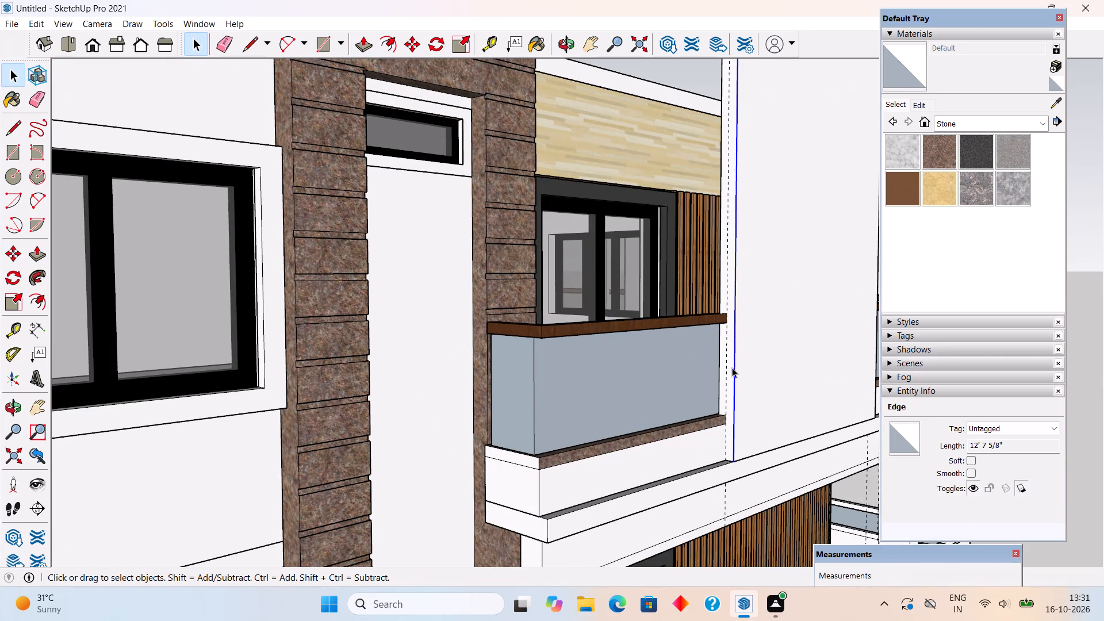
key("p")
left_click(732, 367)
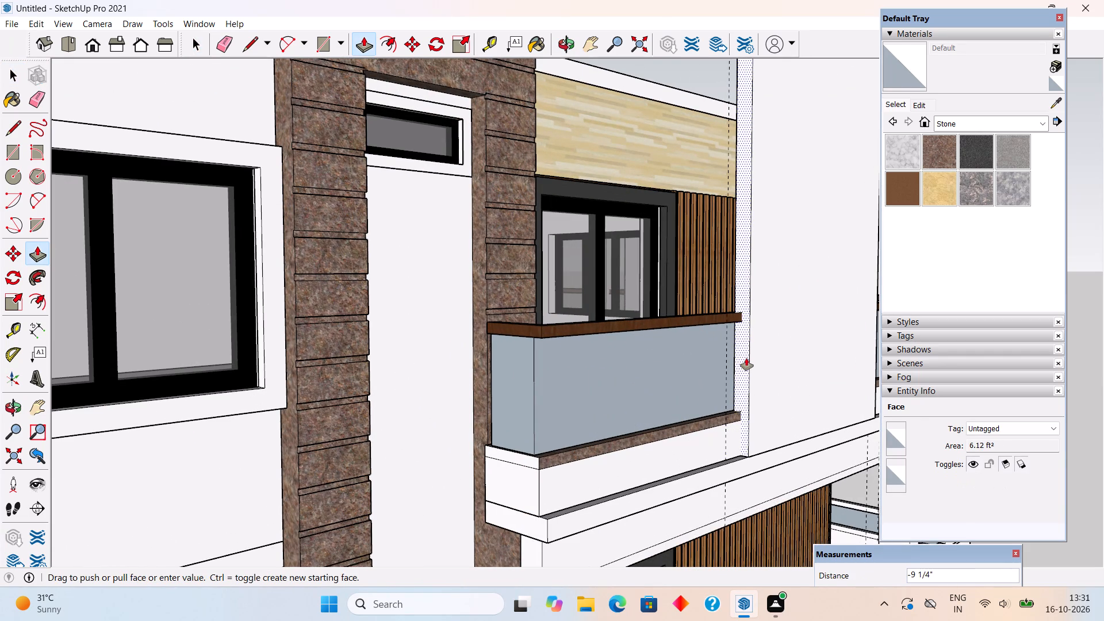
type("1'")
key("Return")
key("space")
Make the whole wide front panel on the top balcony, with all its faces and edges, into a group.
scroll(746, 358, "down", 14)
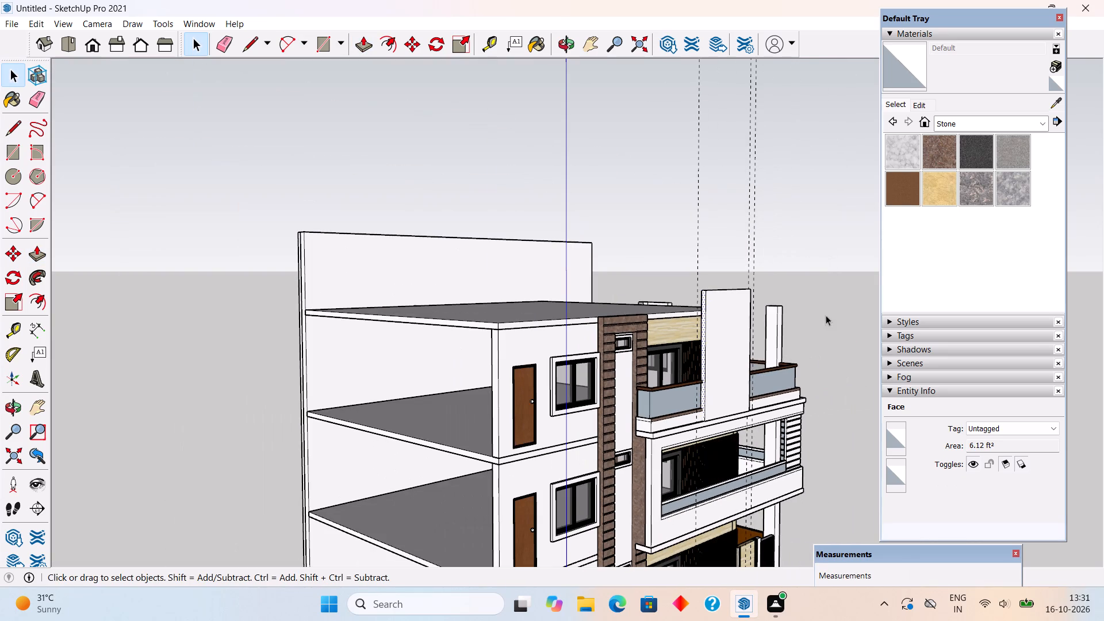
left_click(826, 305)
middle_click_drag(674, 440, 473, 433)
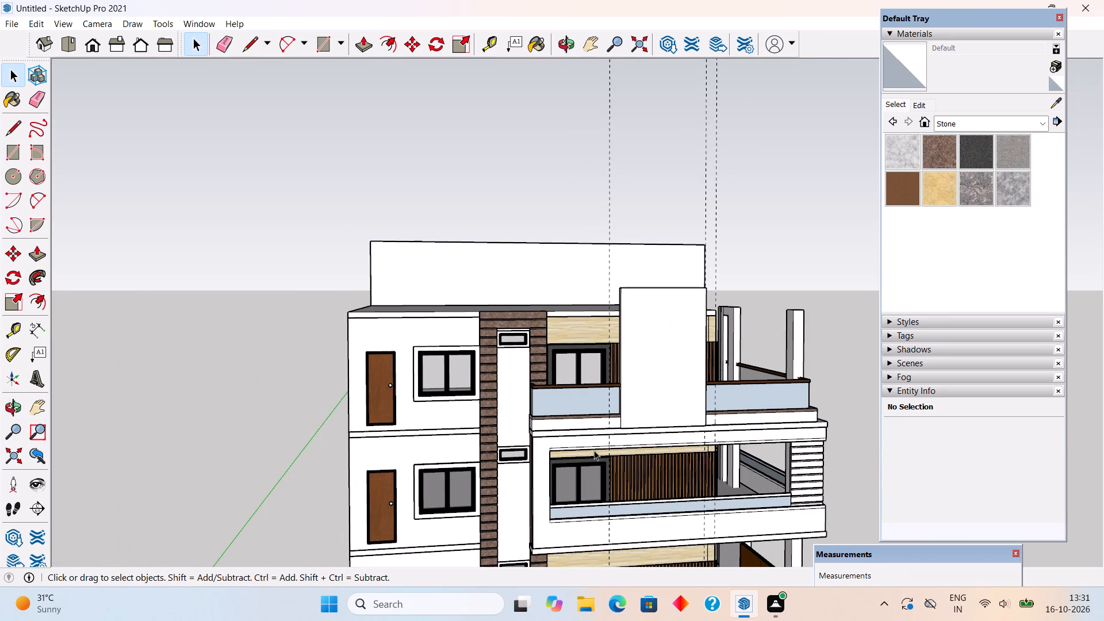
middle_click_drag(628, 359, 609, 421)
scroll(628, 315, "up", 2)
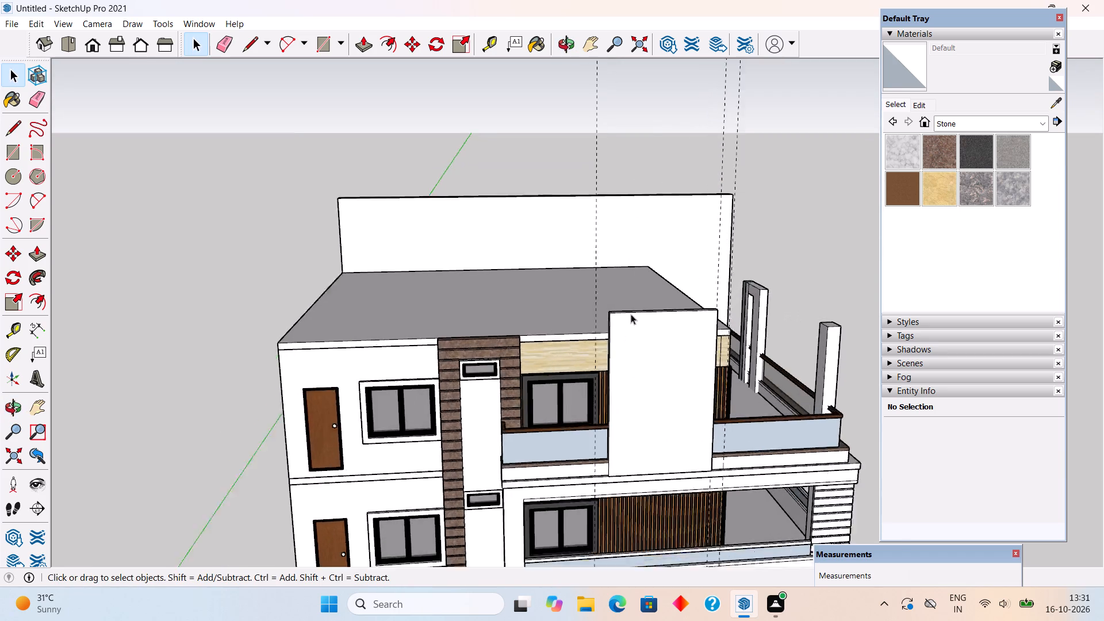
scroll(631, 314, "up", 5)
middle_click_drag(641, 341, 647, 436)
scroll(648, 439, "up", 1)
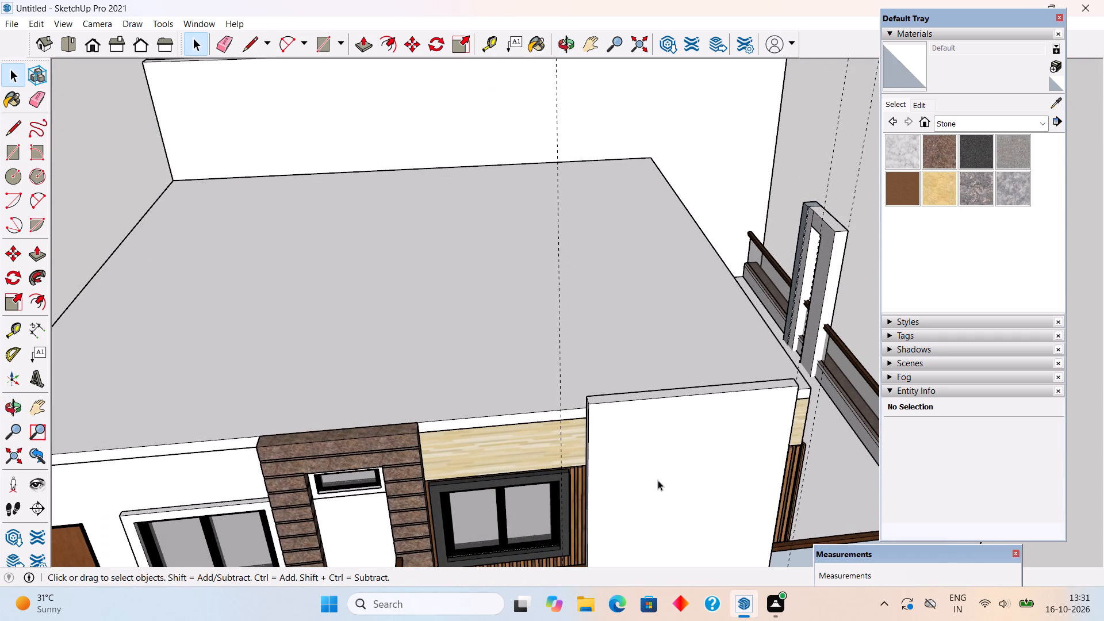
middle_click_drag(647, 463, 608, 294)
scroll(608, 294, "down", 4)
triple_click(623, 323)
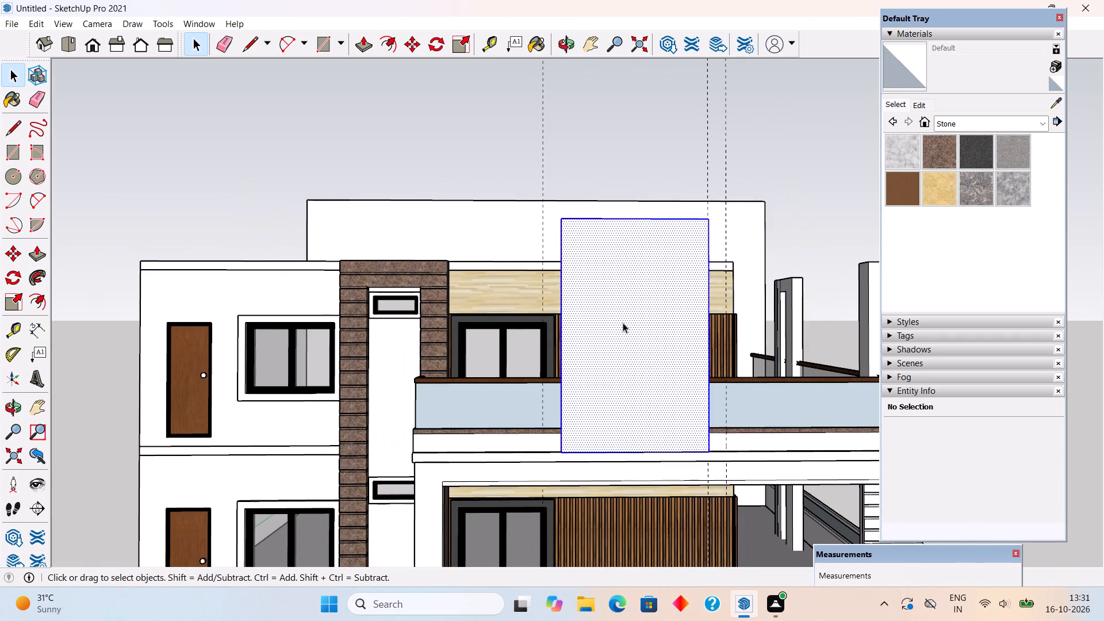
right_click(623, 323)
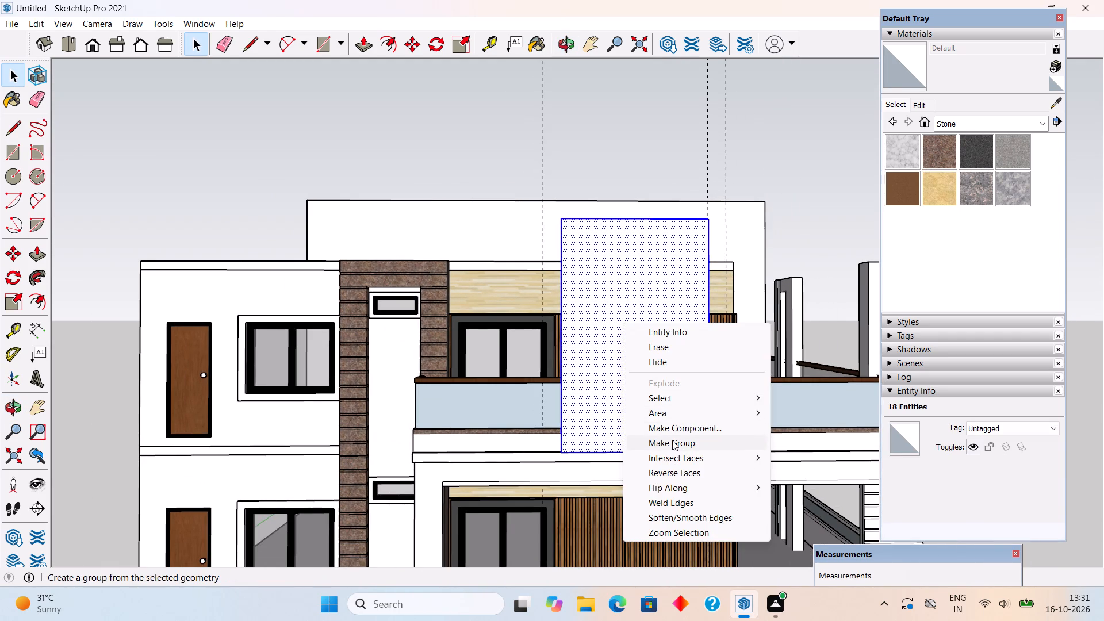
left_click(672, 440)
left_click(825, 233)
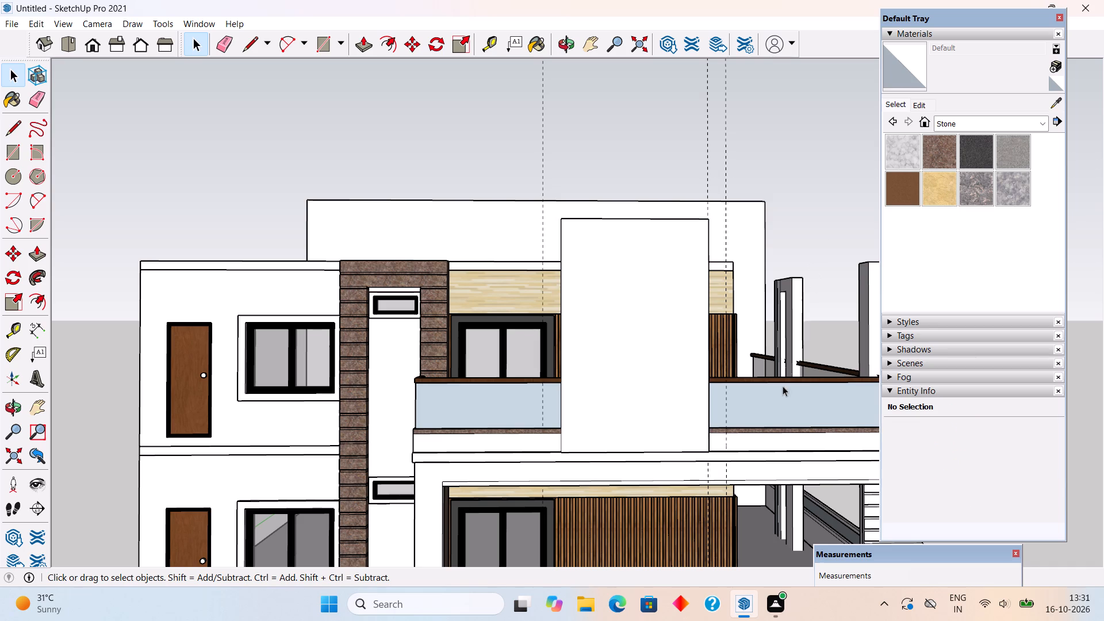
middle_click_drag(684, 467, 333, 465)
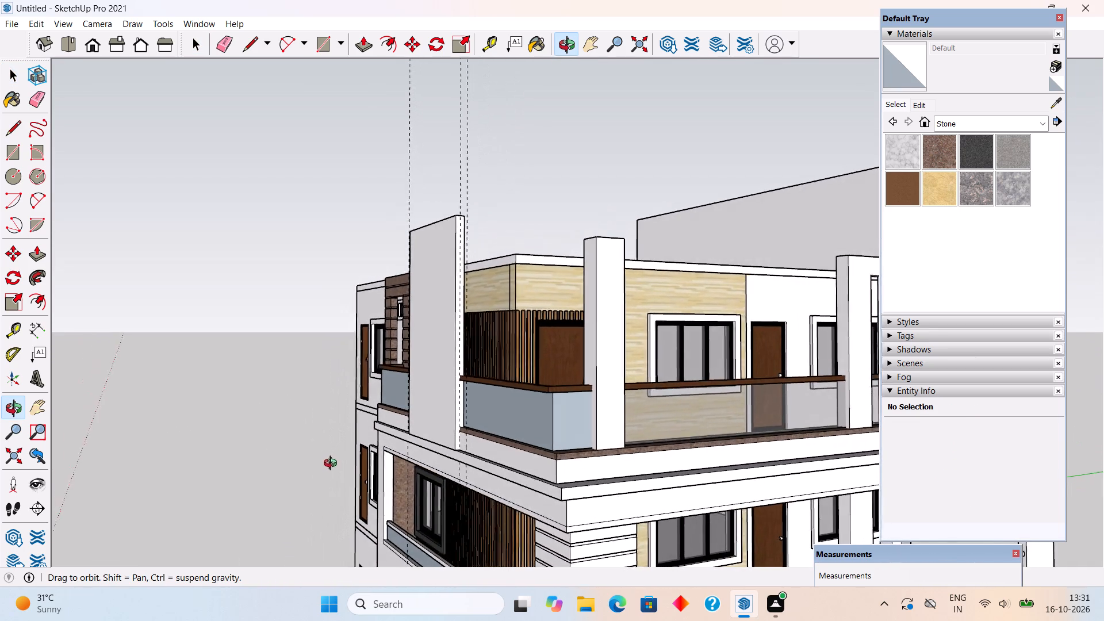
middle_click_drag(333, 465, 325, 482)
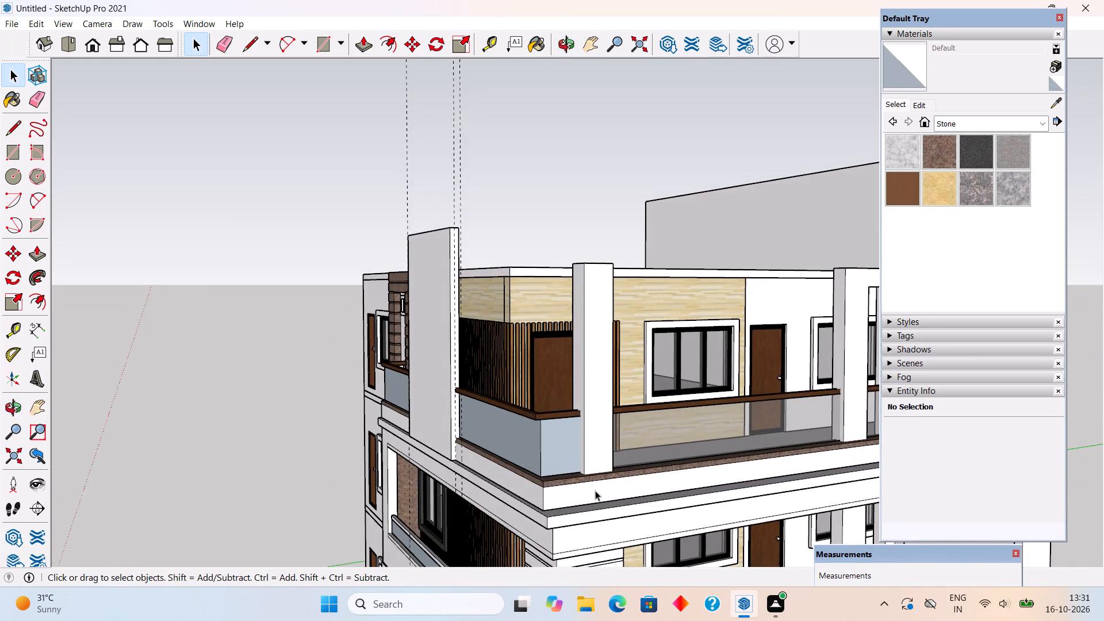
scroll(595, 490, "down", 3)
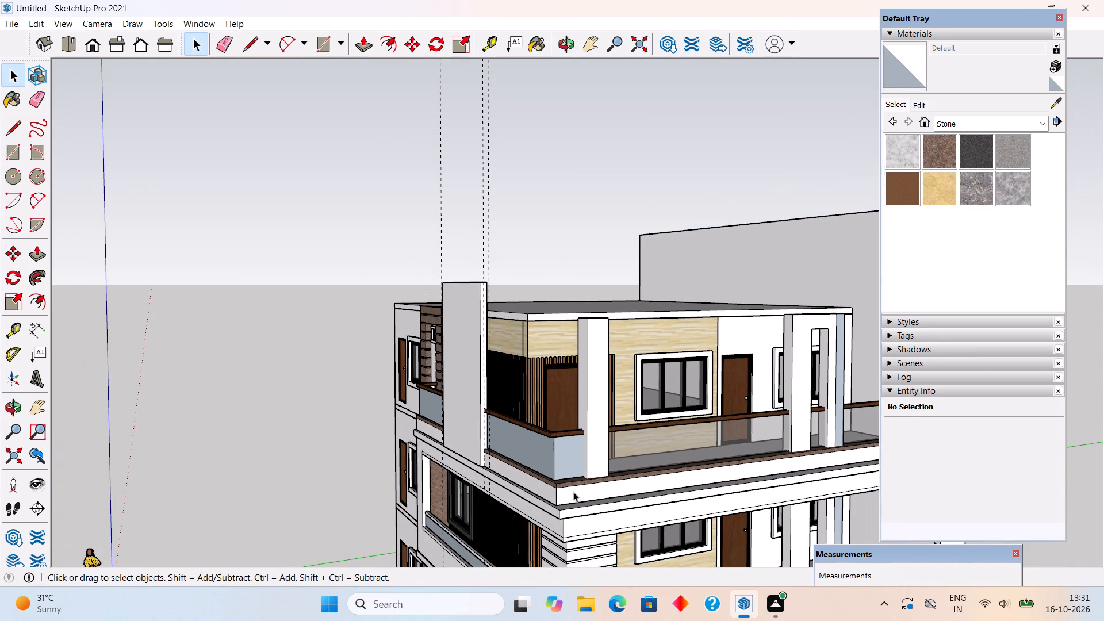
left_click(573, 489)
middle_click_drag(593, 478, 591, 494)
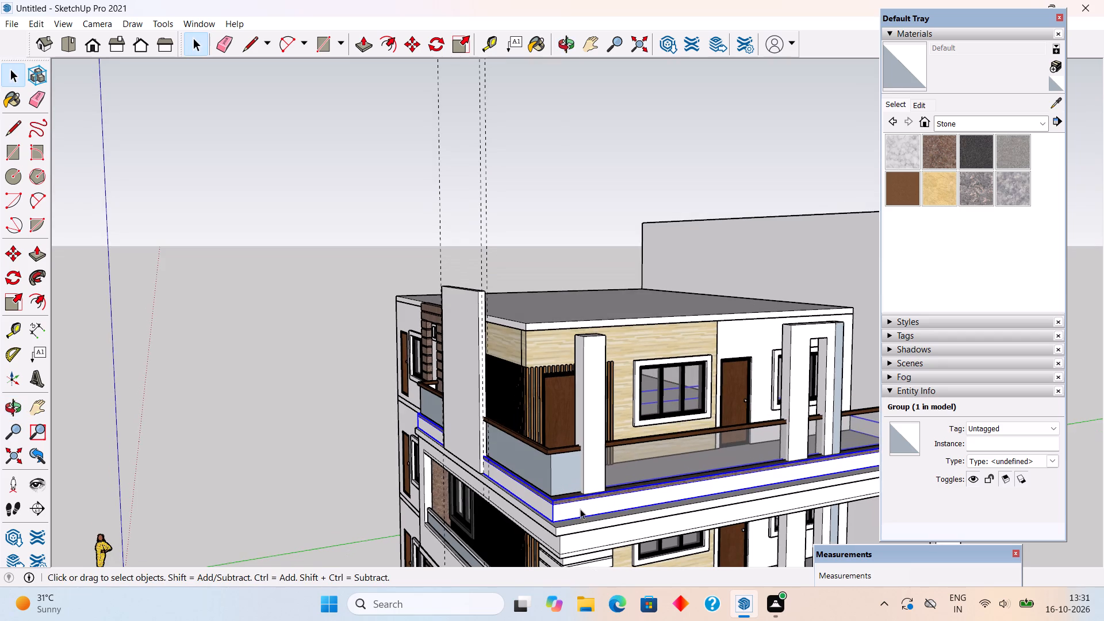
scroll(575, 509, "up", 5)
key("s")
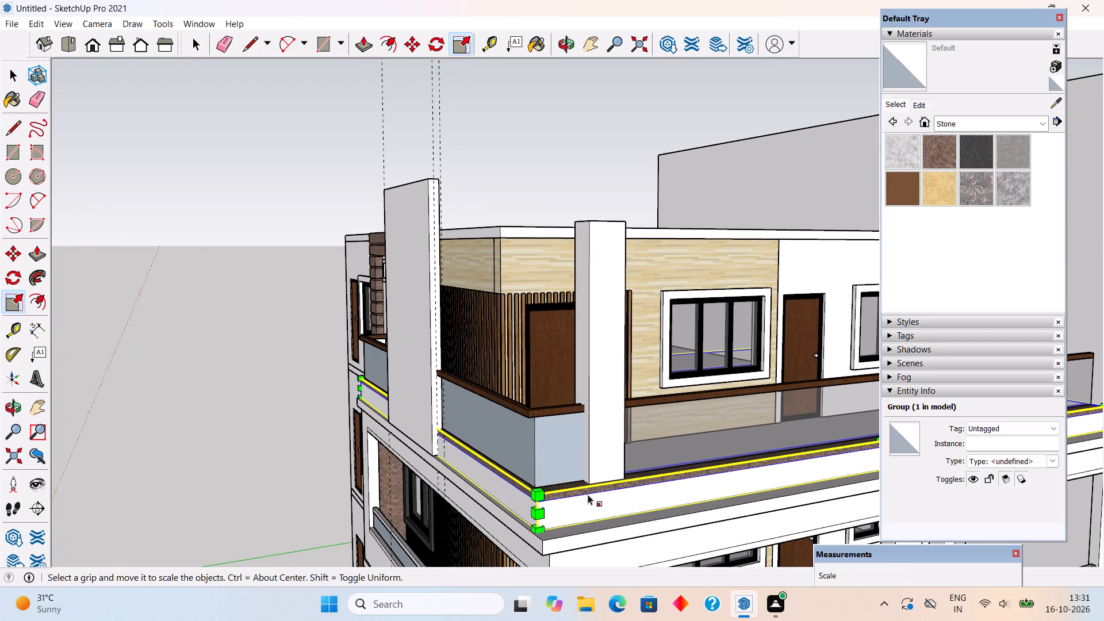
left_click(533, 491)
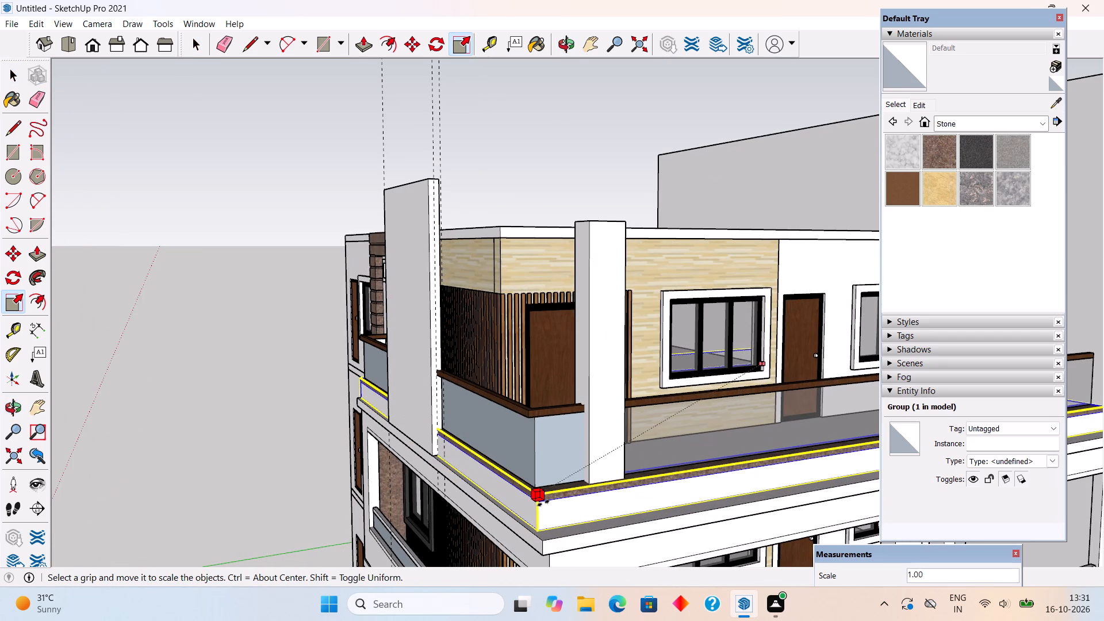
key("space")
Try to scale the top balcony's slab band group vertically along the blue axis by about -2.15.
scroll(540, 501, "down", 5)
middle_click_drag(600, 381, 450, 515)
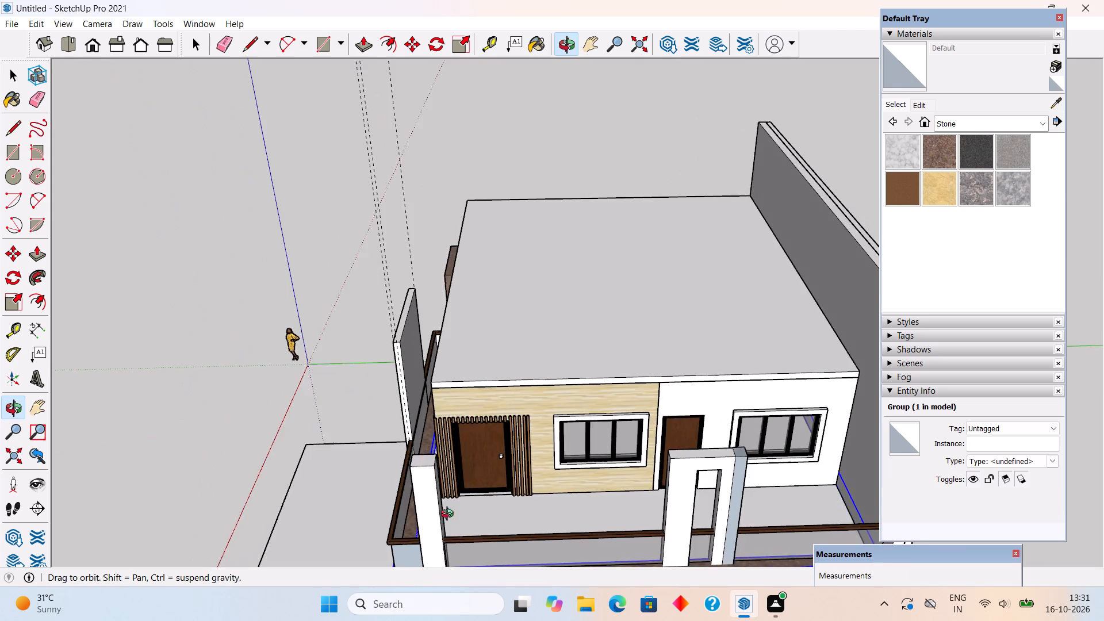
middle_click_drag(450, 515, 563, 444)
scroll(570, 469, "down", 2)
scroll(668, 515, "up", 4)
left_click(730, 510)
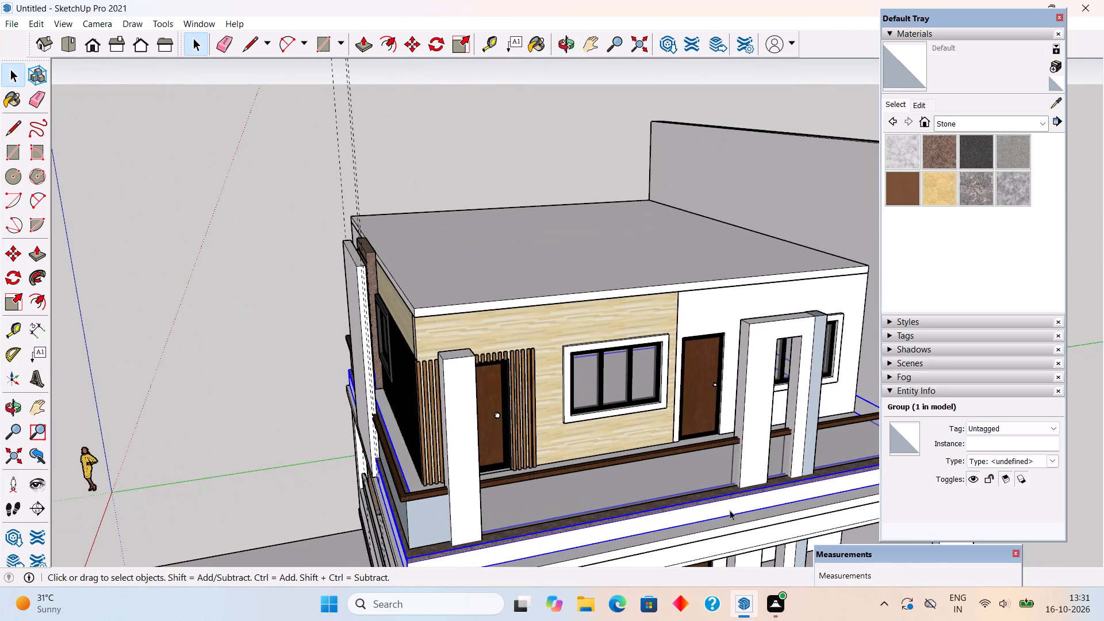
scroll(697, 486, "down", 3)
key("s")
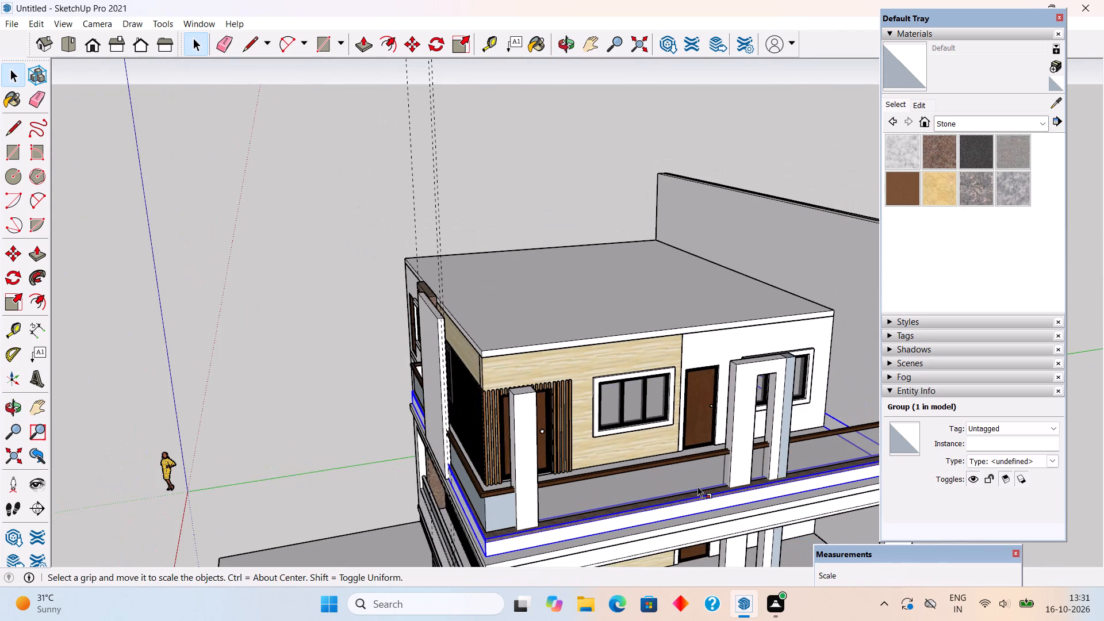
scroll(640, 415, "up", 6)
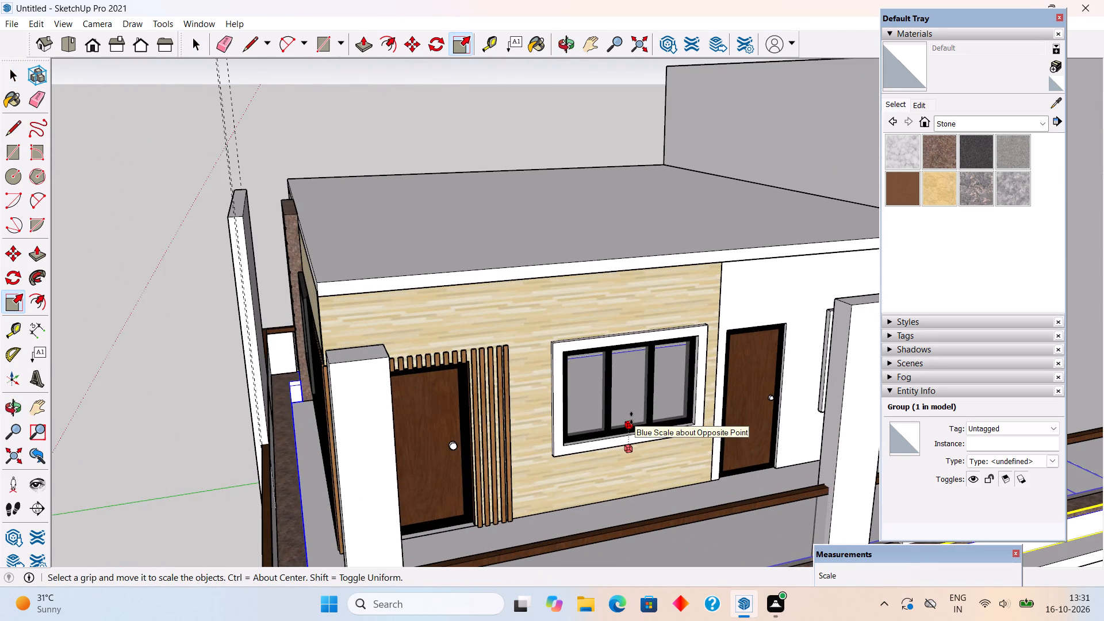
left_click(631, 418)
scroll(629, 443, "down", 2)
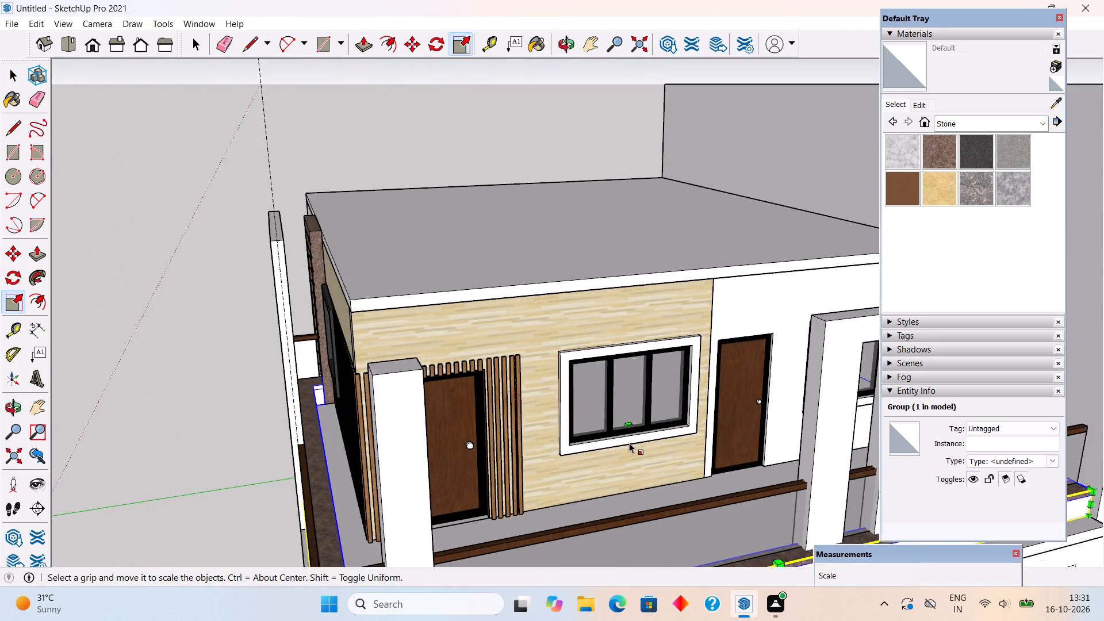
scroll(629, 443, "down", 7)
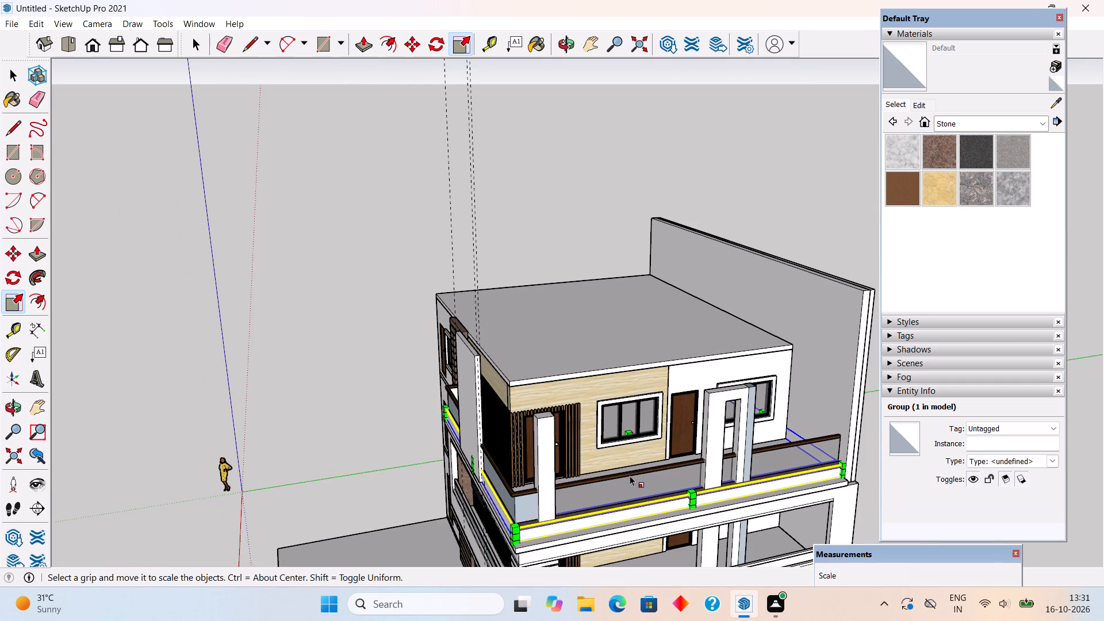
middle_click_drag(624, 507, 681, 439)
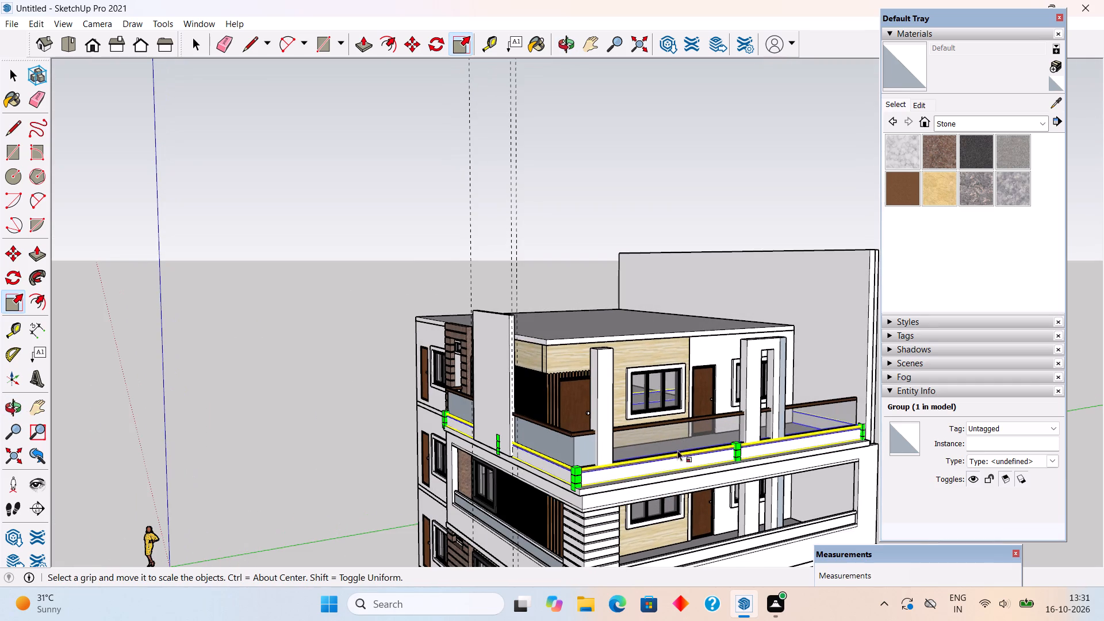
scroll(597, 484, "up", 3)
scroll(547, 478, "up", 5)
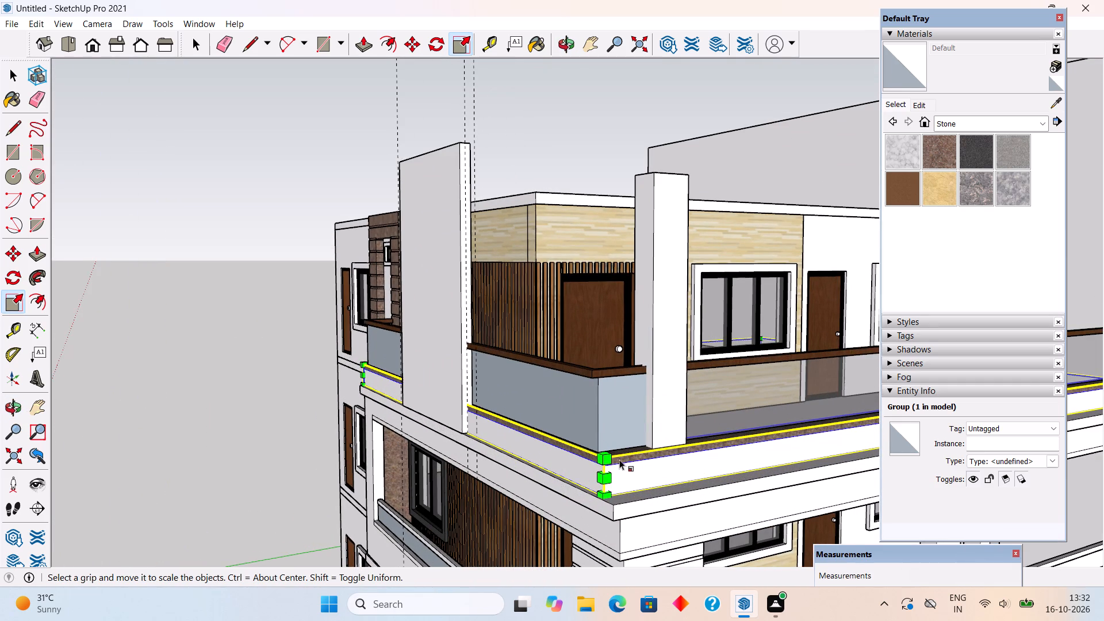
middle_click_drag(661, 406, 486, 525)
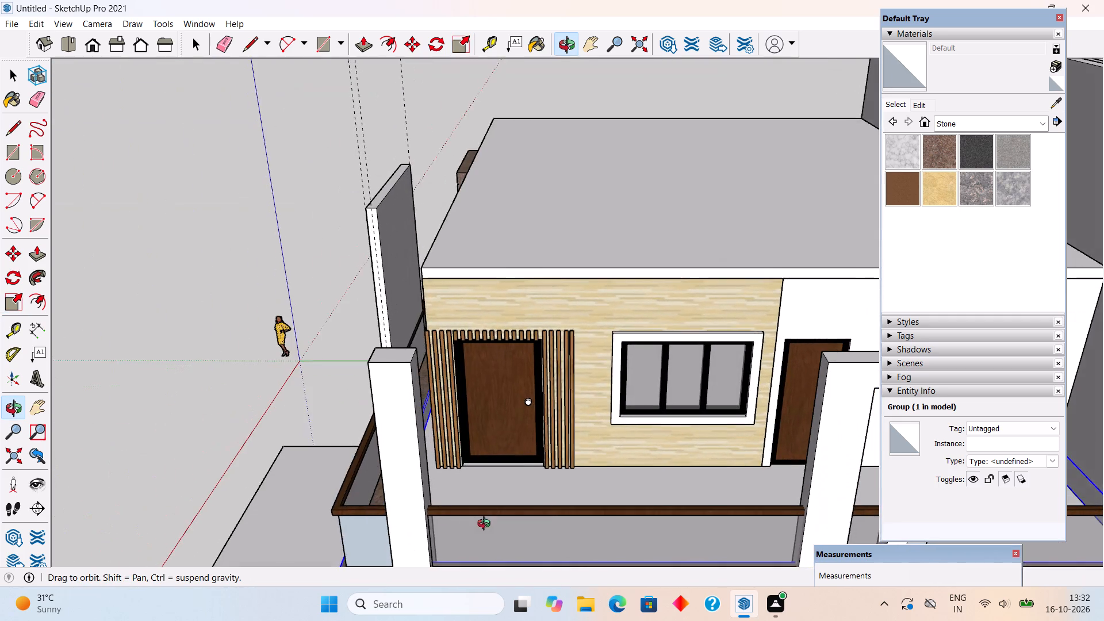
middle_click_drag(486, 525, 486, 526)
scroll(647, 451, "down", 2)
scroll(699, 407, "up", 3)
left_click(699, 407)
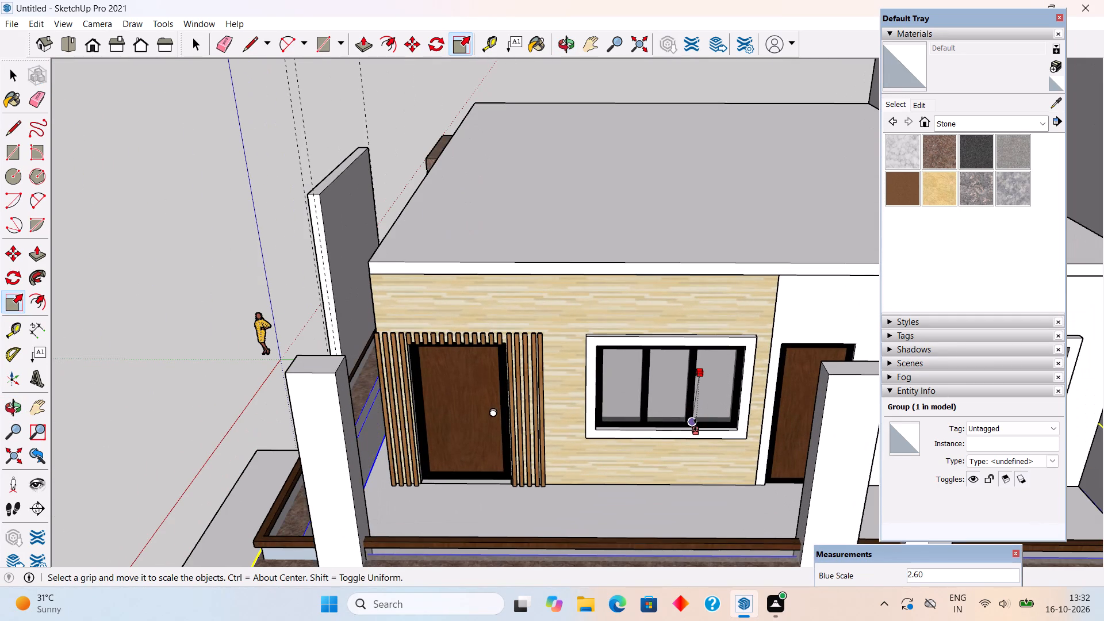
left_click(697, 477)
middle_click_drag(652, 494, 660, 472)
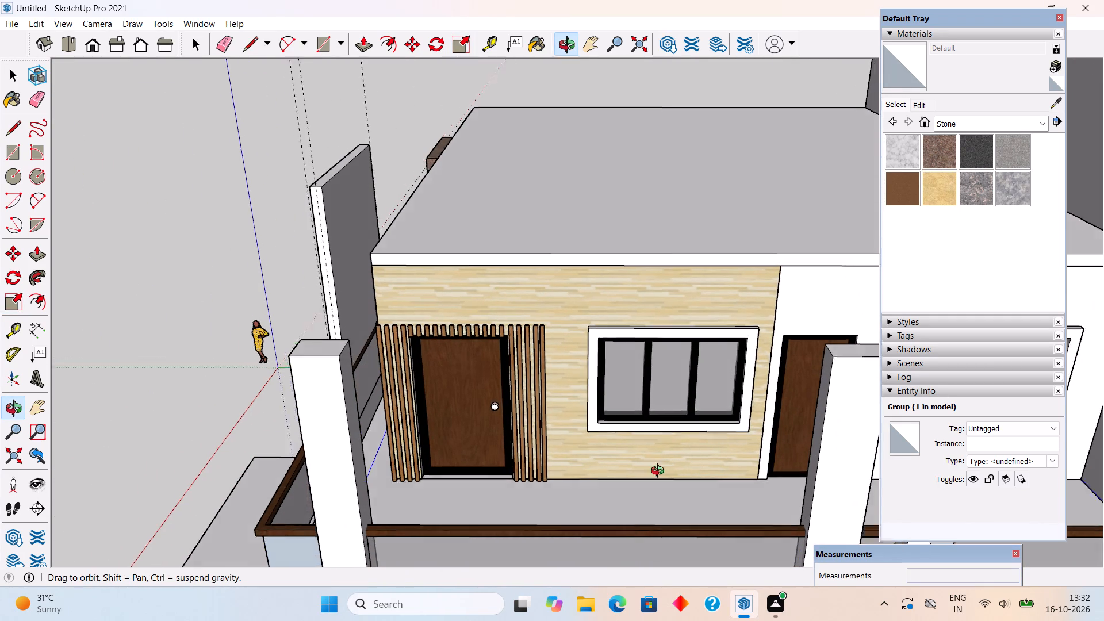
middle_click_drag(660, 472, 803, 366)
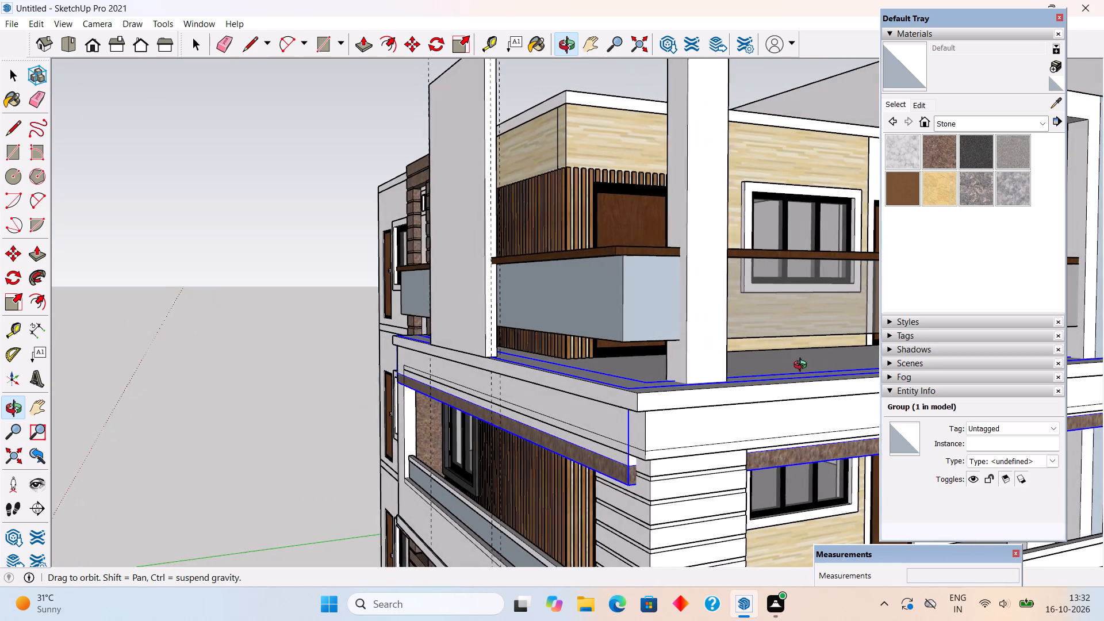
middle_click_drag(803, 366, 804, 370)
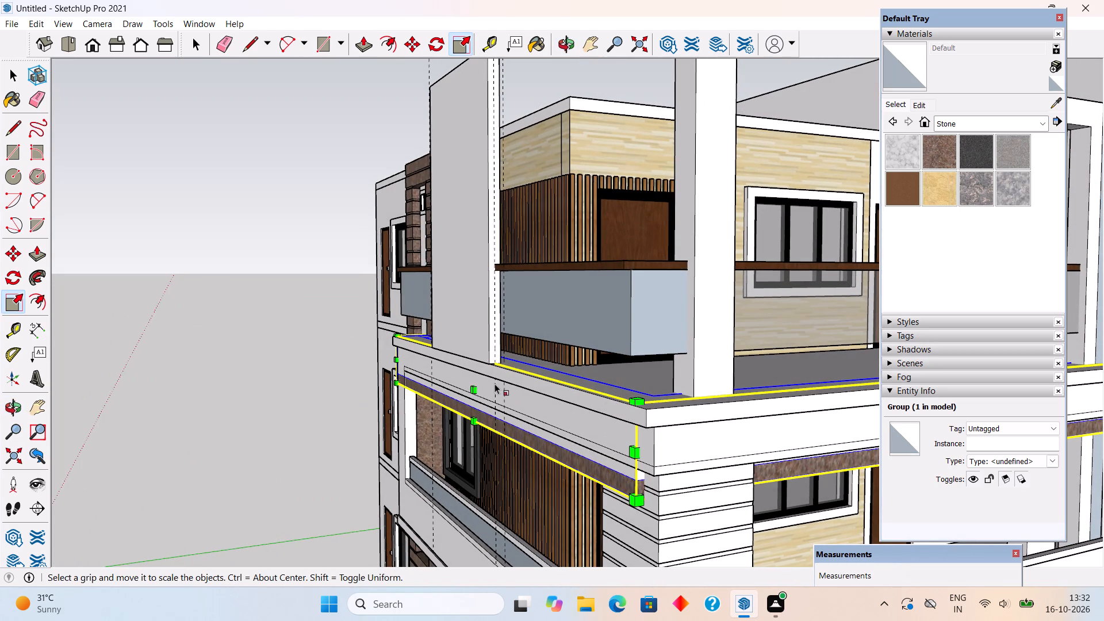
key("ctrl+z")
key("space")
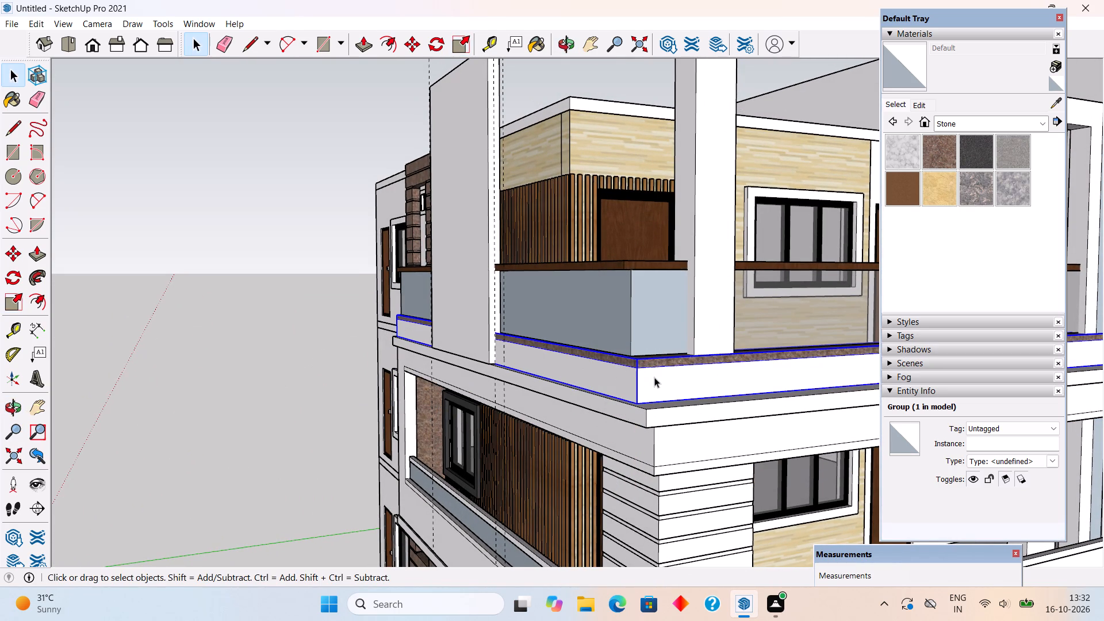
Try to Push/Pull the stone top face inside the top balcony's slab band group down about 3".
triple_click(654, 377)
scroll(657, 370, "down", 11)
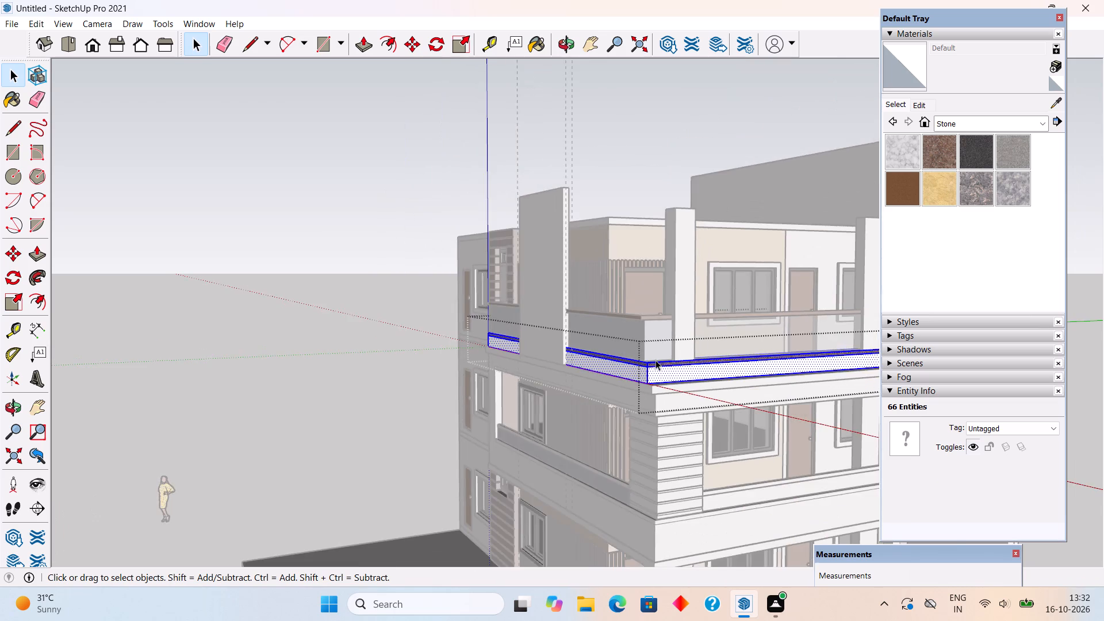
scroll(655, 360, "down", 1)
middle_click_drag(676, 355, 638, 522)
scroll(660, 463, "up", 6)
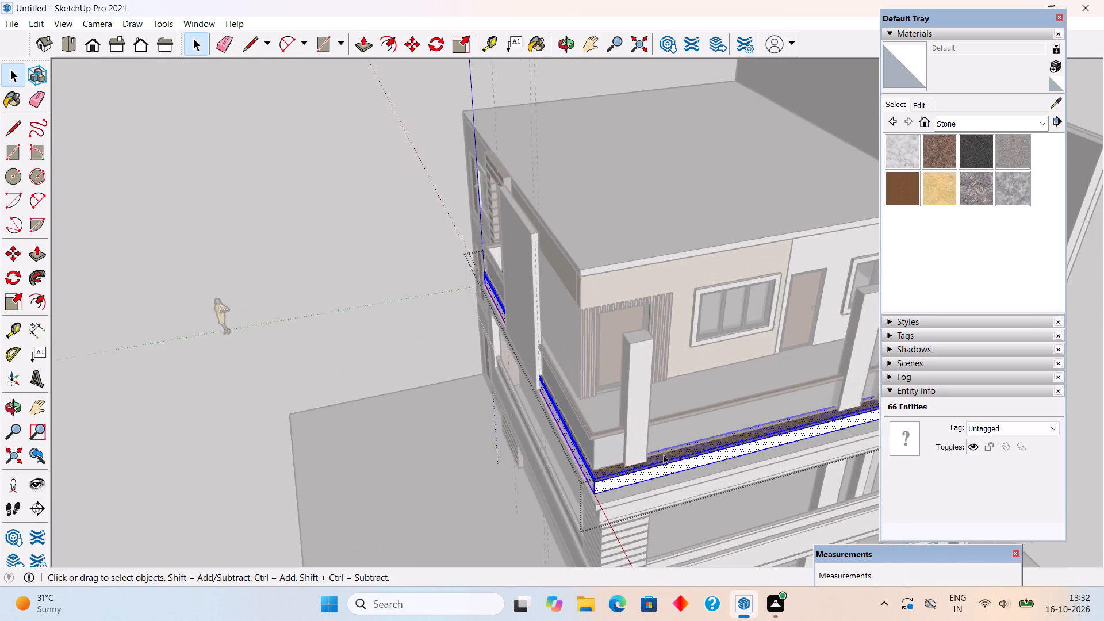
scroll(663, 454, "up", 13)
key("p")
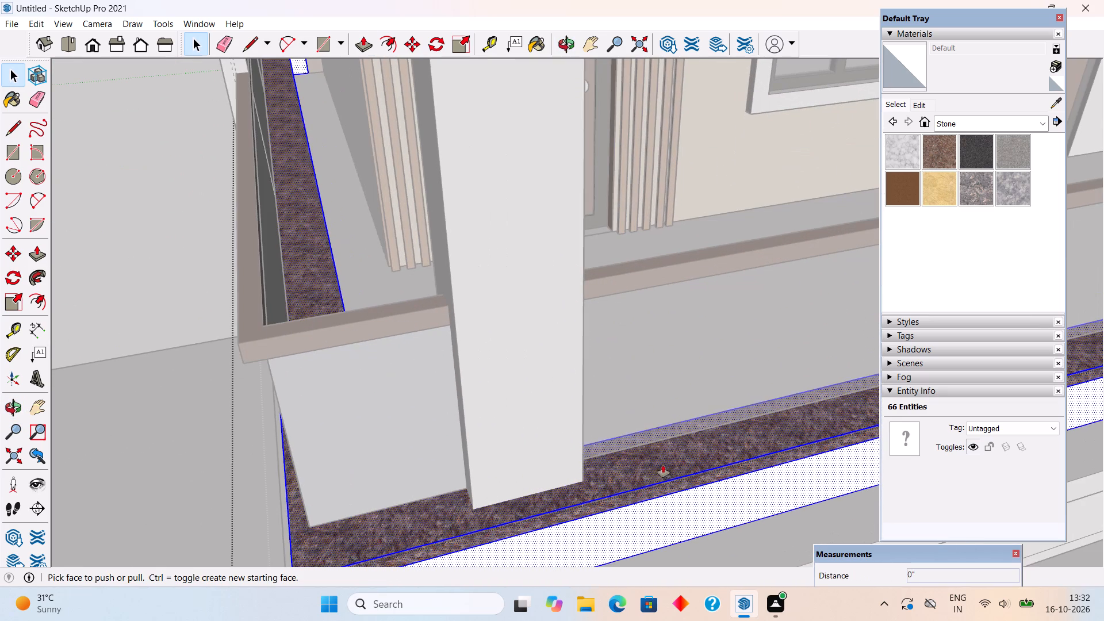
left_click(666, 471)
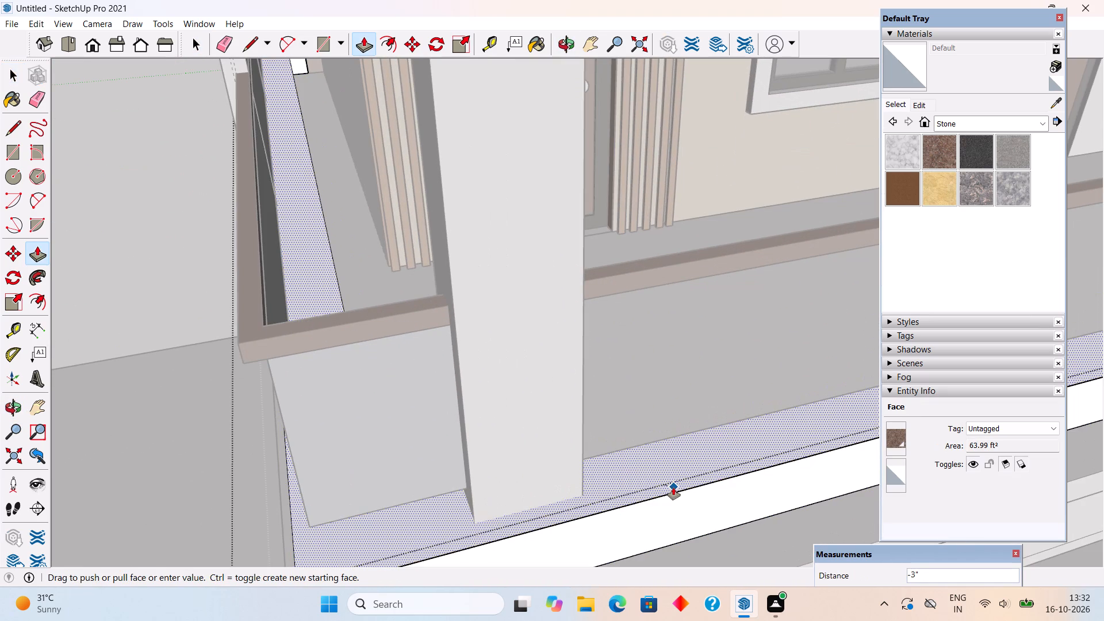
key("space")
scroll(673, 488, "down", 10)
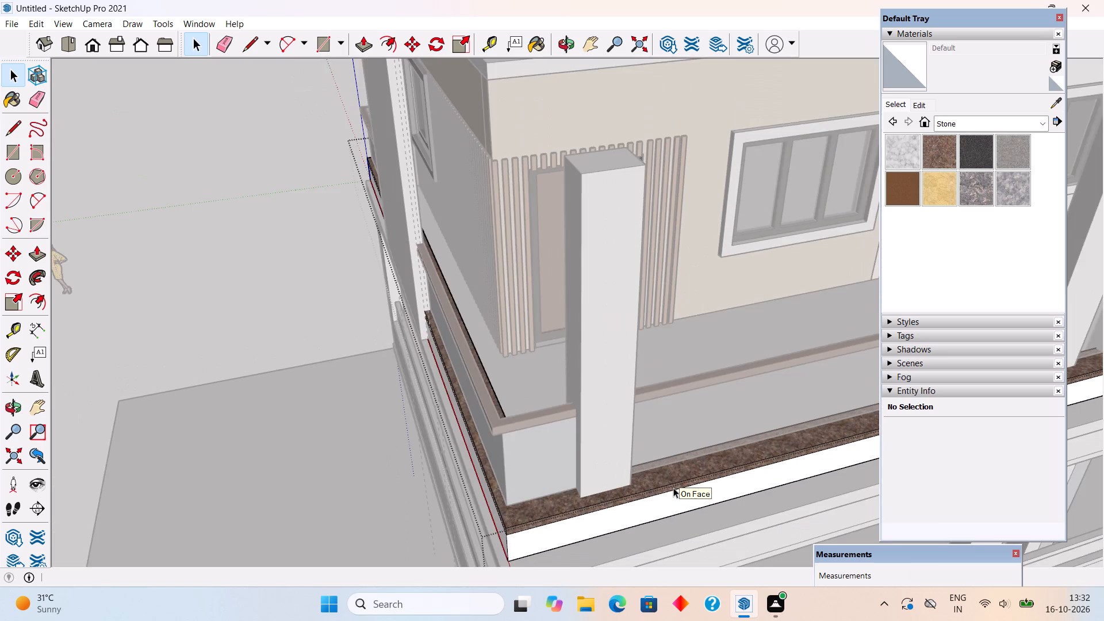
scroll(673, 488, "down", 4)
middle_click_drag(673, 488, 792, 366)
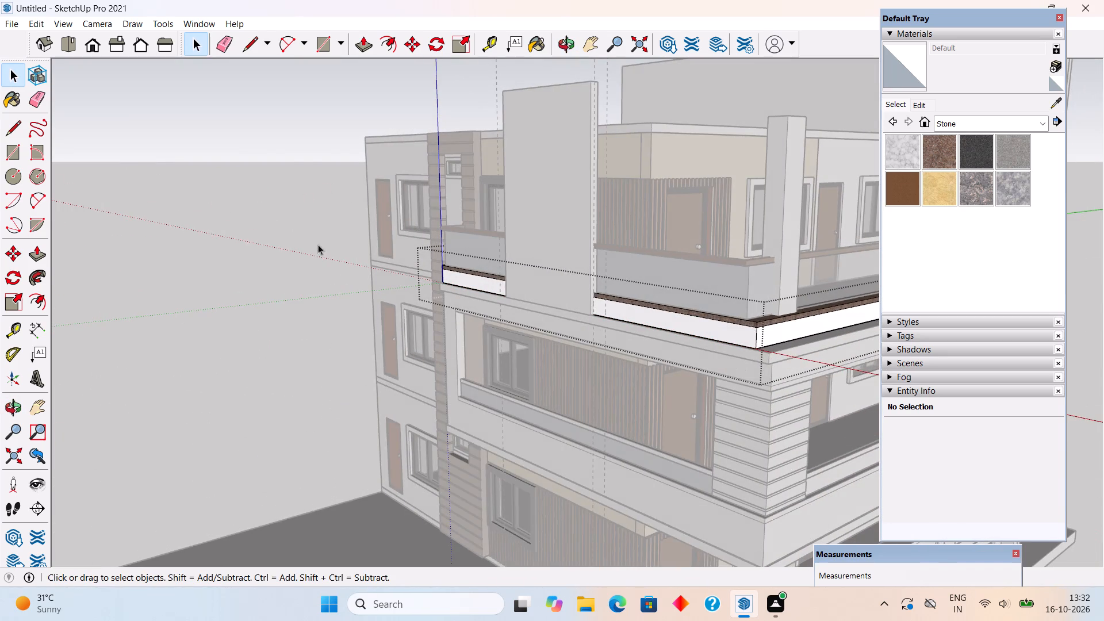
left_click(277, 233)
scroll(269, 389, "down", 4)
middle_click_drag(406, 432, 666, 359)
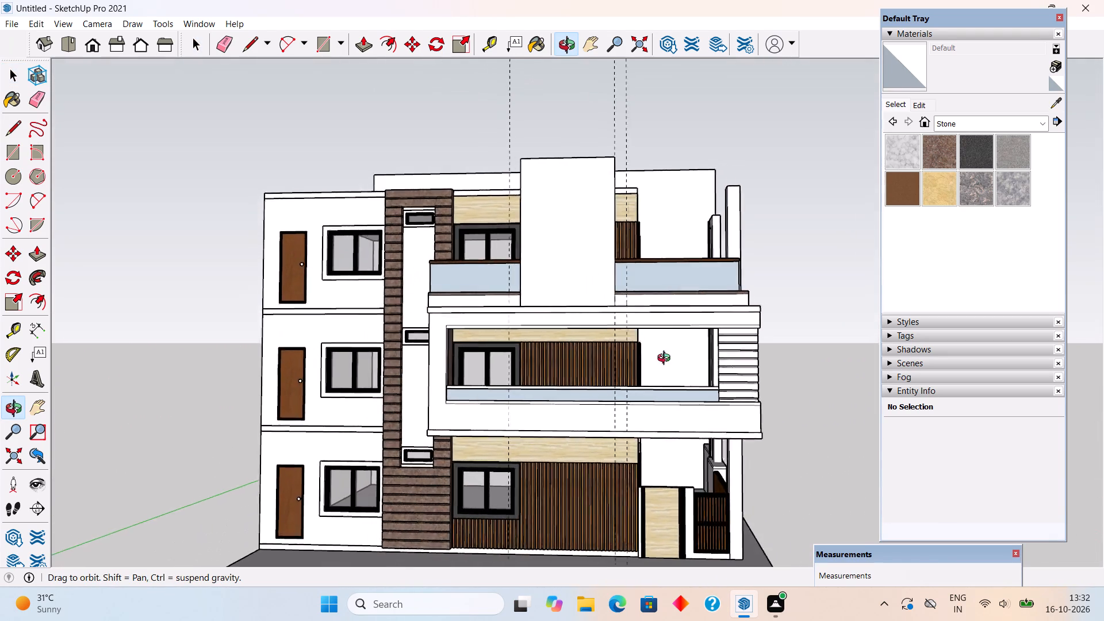
Place guides through the wide front panel's centre: a vertical one 4' from its side edge and a horizontal one about 6' 4" below its top edge.
middle_click_drag(666, 359, 691, 379)
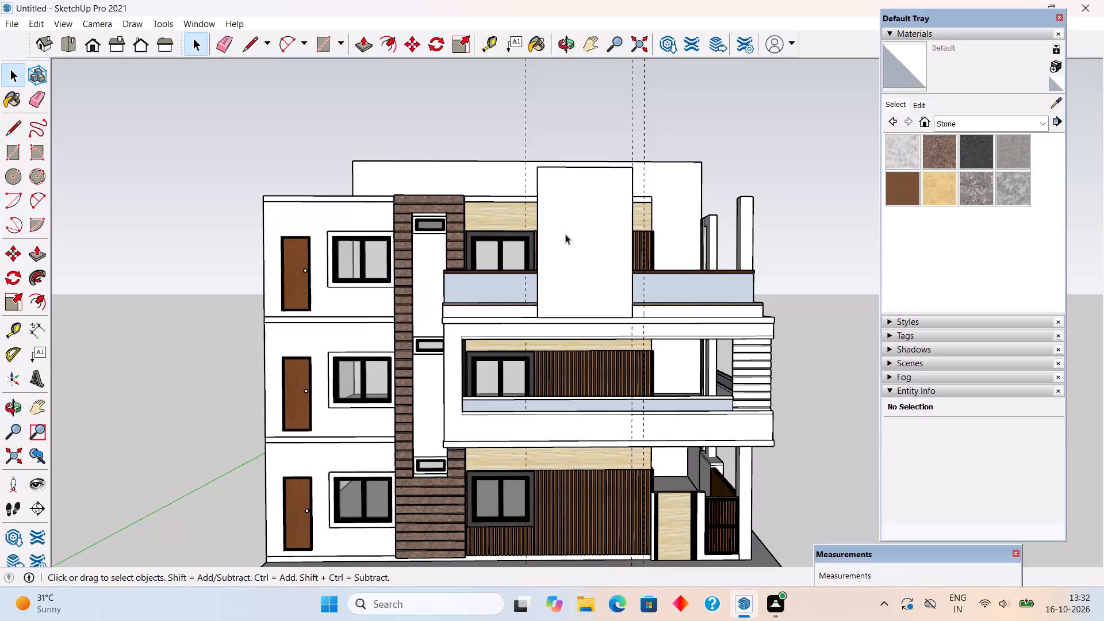
scroll(570, 255, "up", 4)
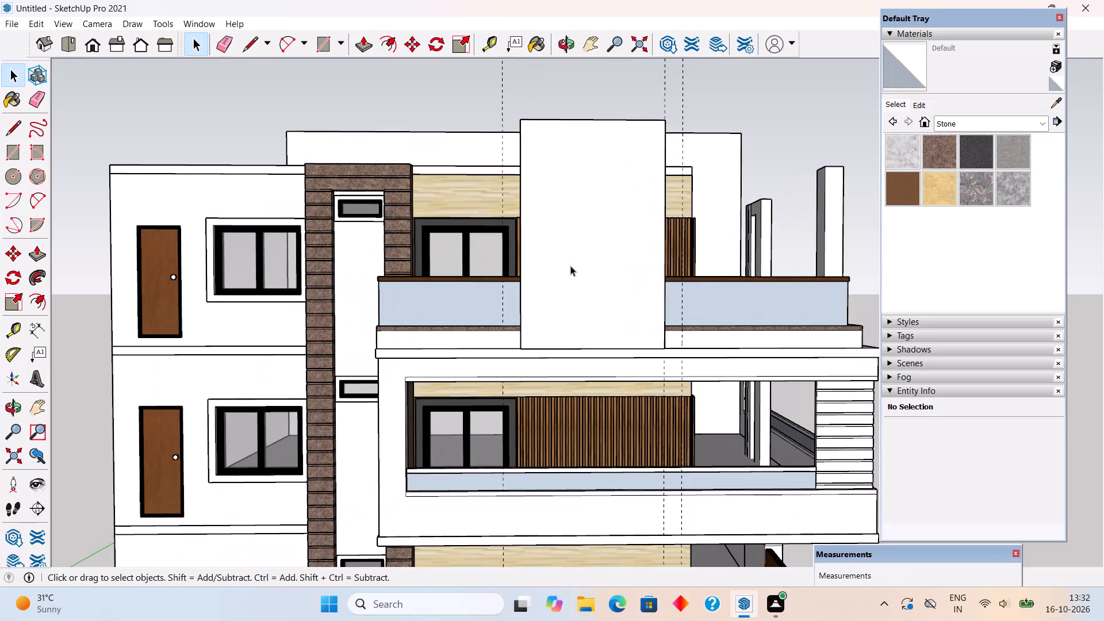
middle_click_drag(573, 296, 536, 331)
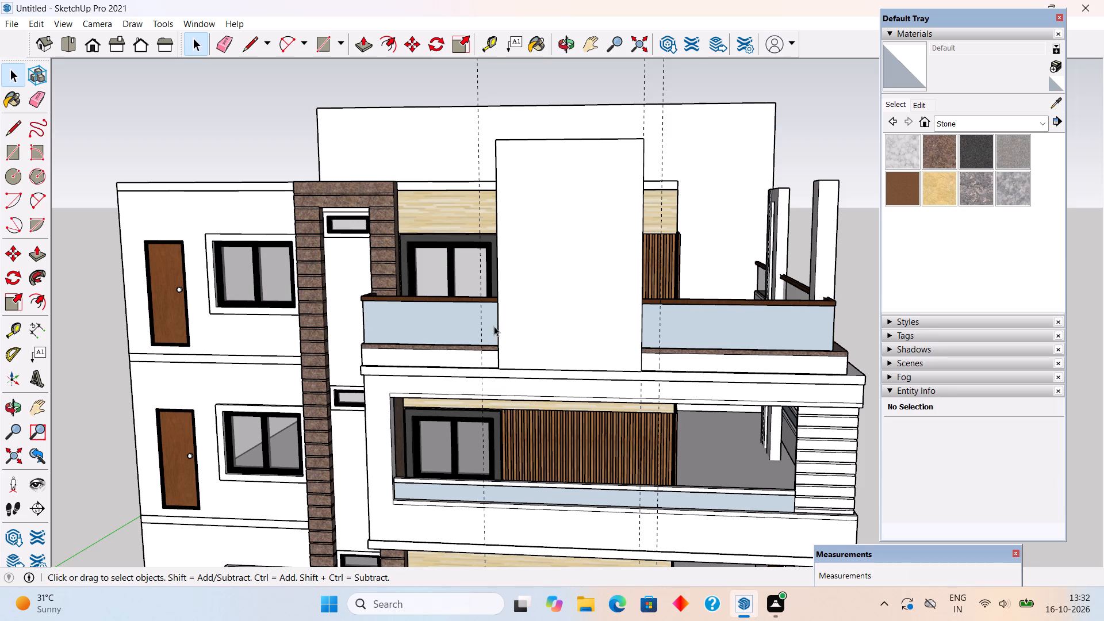
scroll(545, 256, "up", 3)
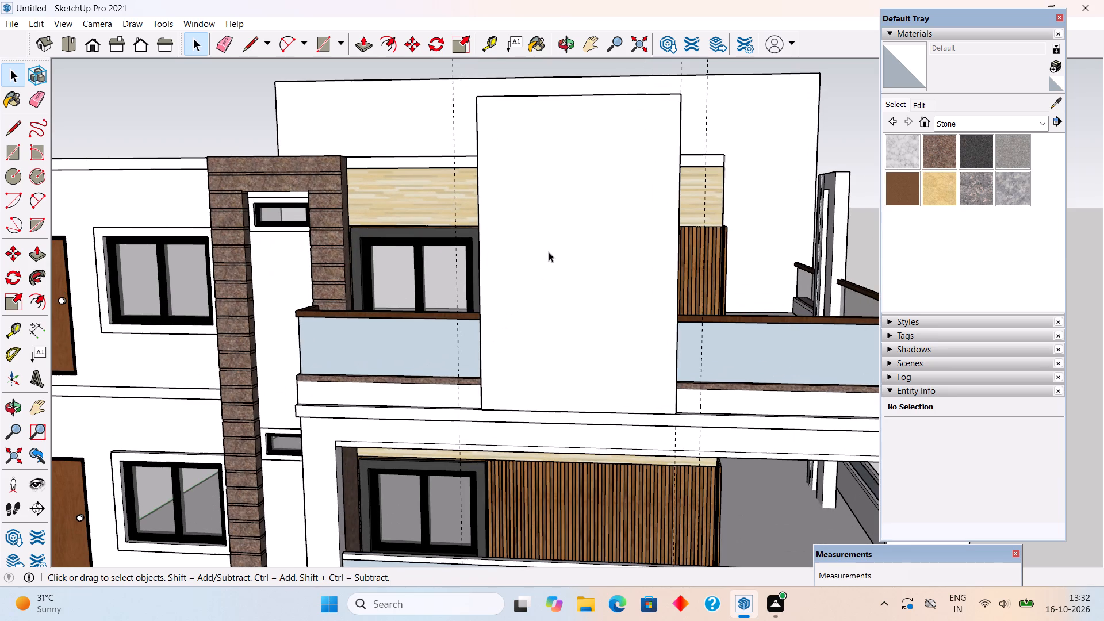
key("t")
left_click(480, 290)
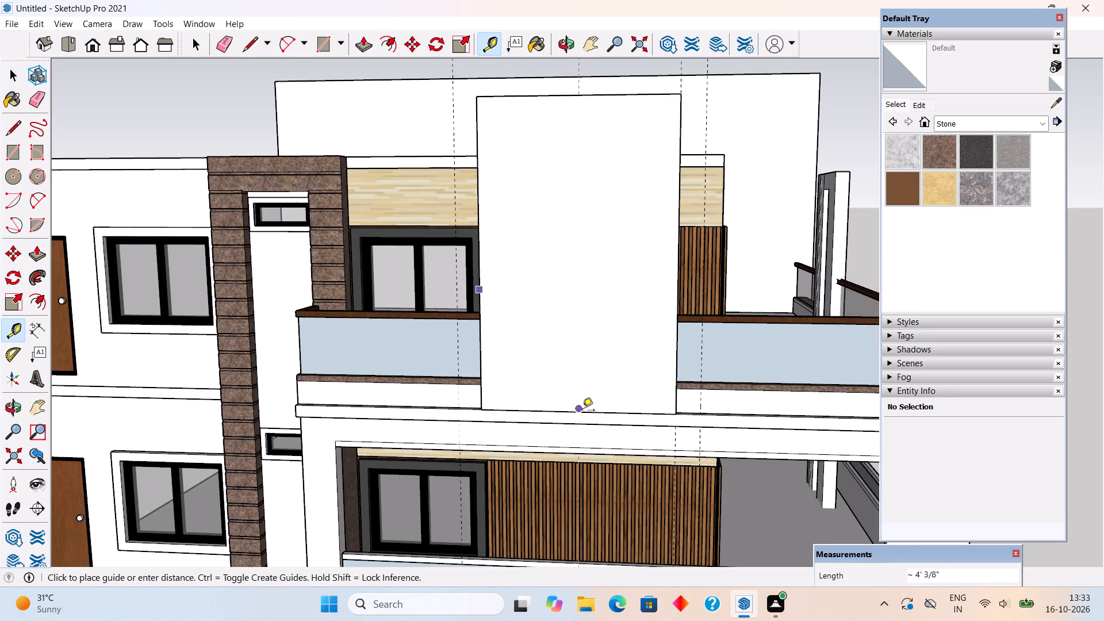
middle_click_drag(584, 405, 670, 400)
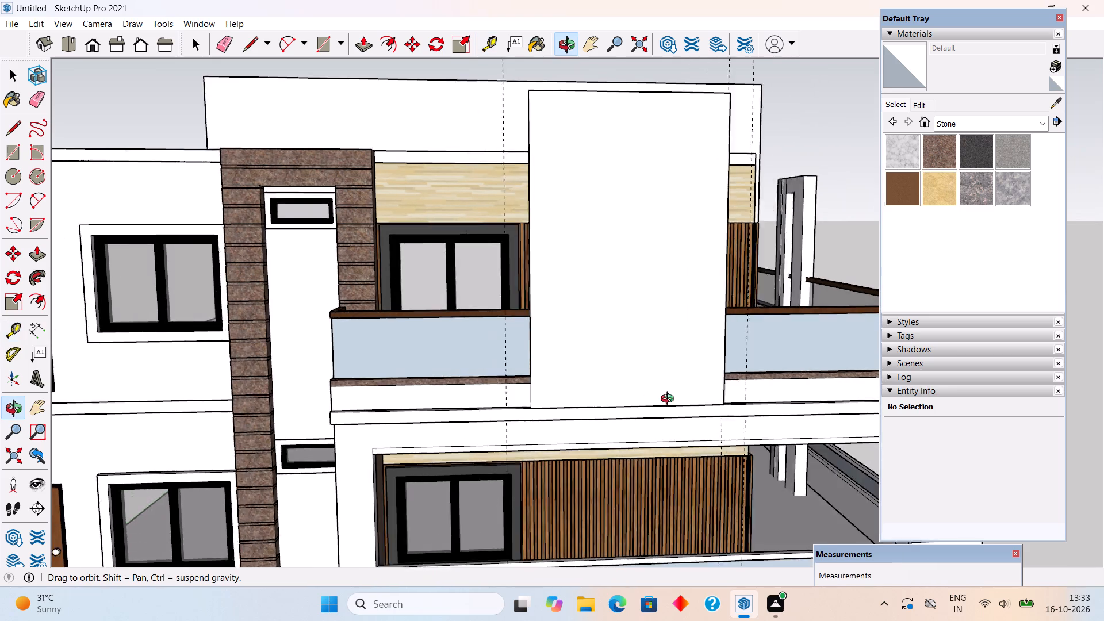
middle_click_drag(670, 400, 773, 420)
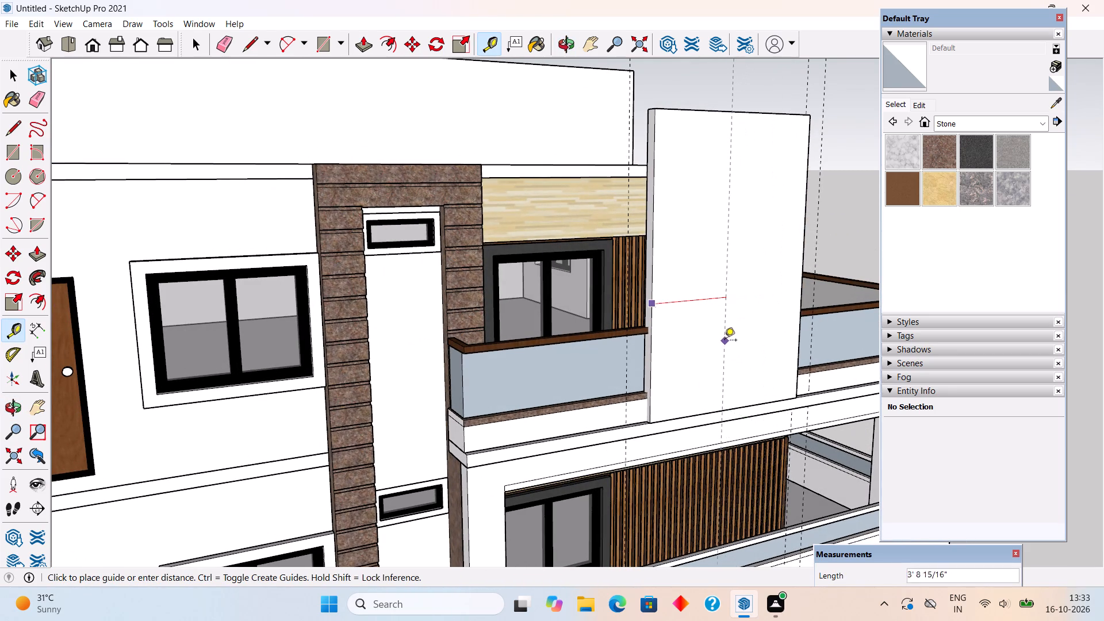
left_click(741, 114)
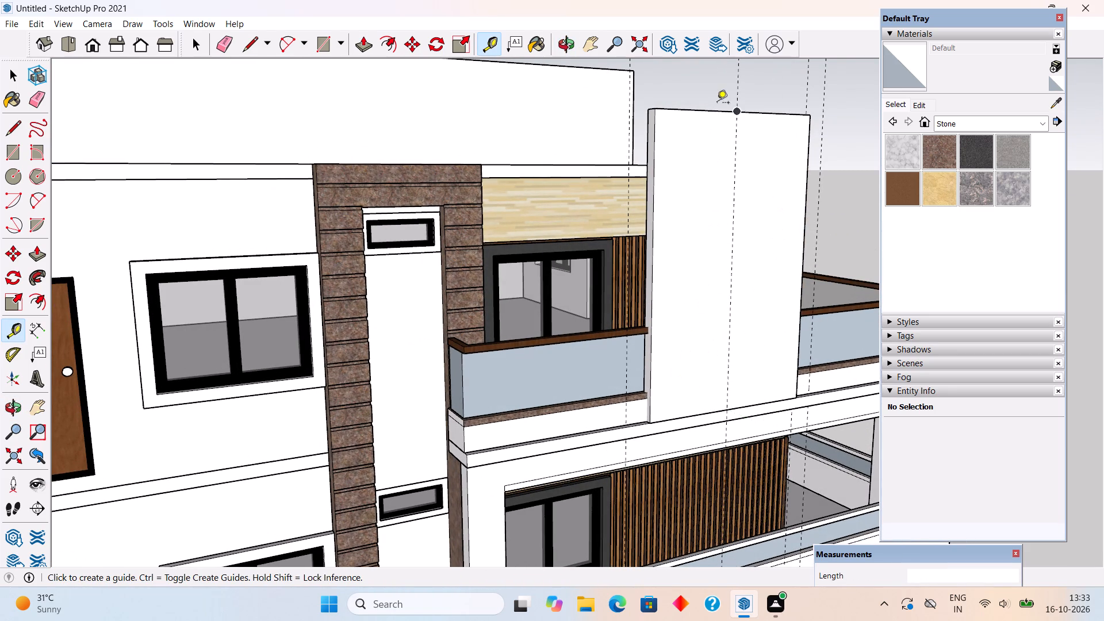
left_click(708, 114)
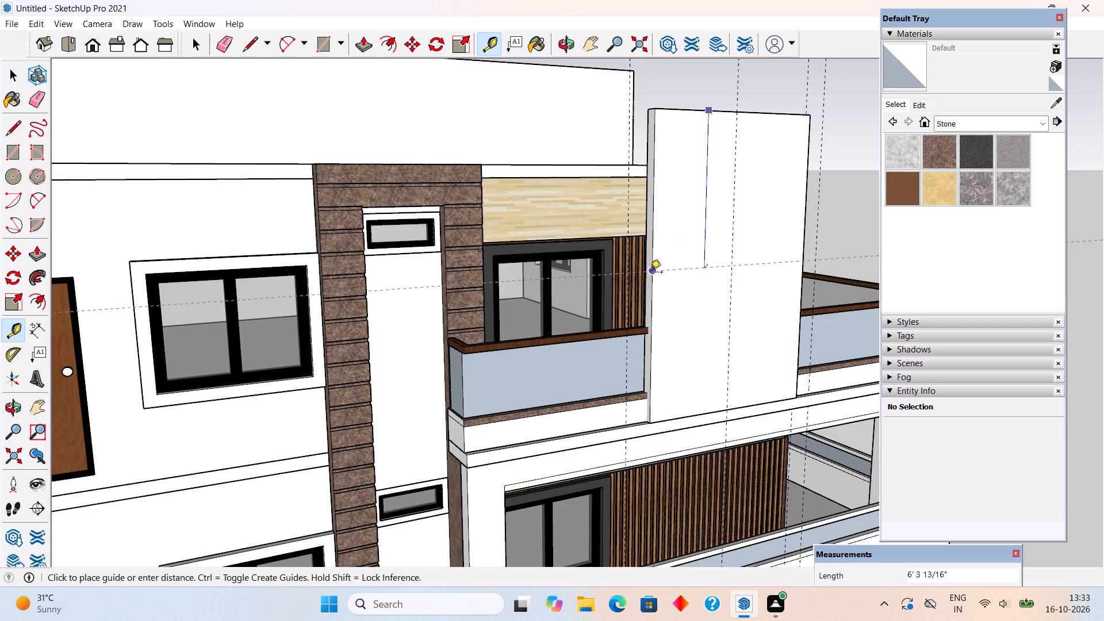
left_click(650, 271)
Add two more horizontal guides across the panel, about 2' 6" below and 1' above the mid-height guide.
middle_click_drag(773, 363, 620, 369)
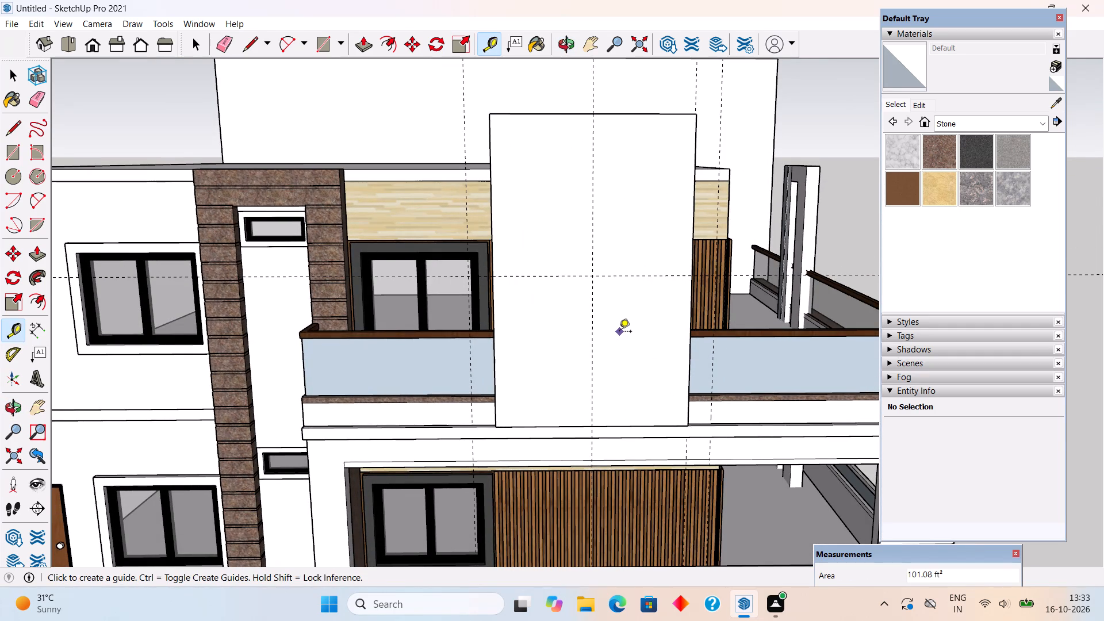
left_click(523, 277)
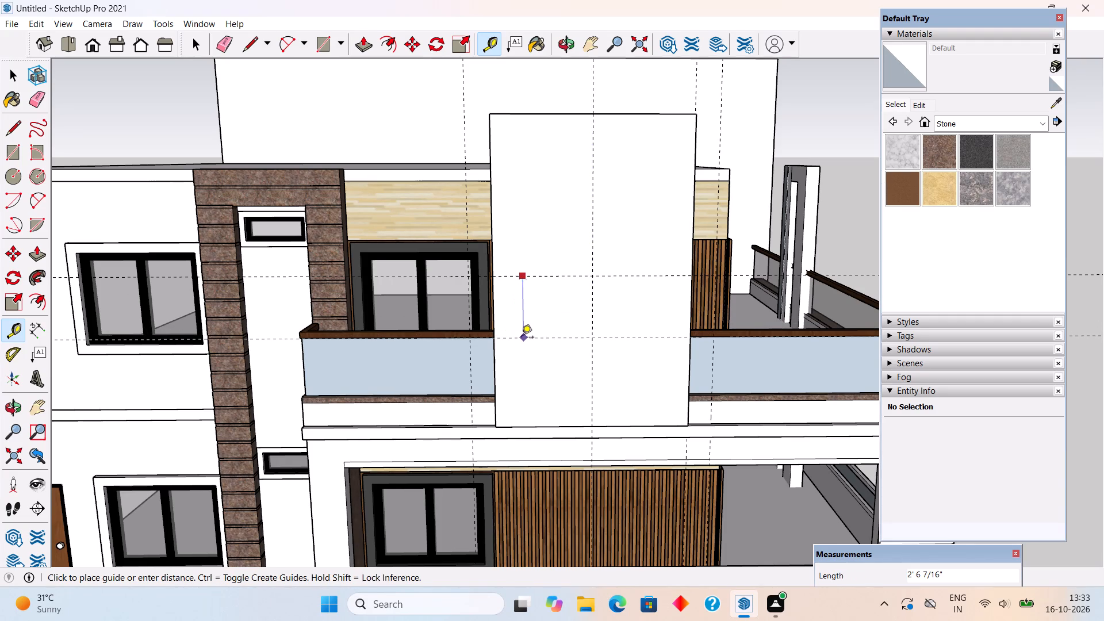
left_click(522, 338)
left_click(569, 277)
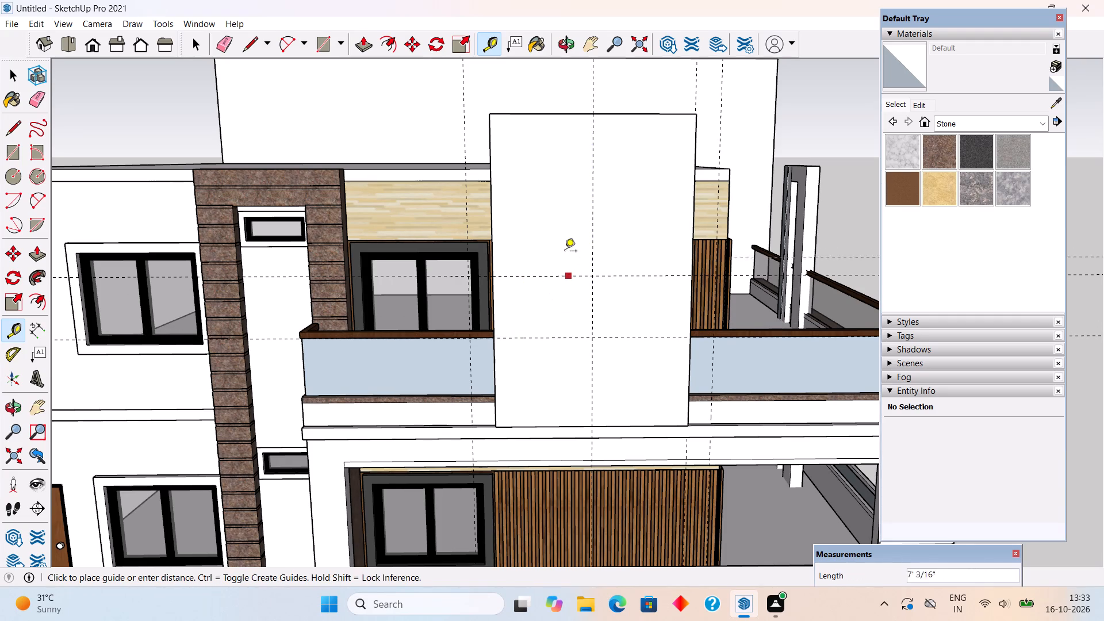
type("1'")
key("Return")
key("space")
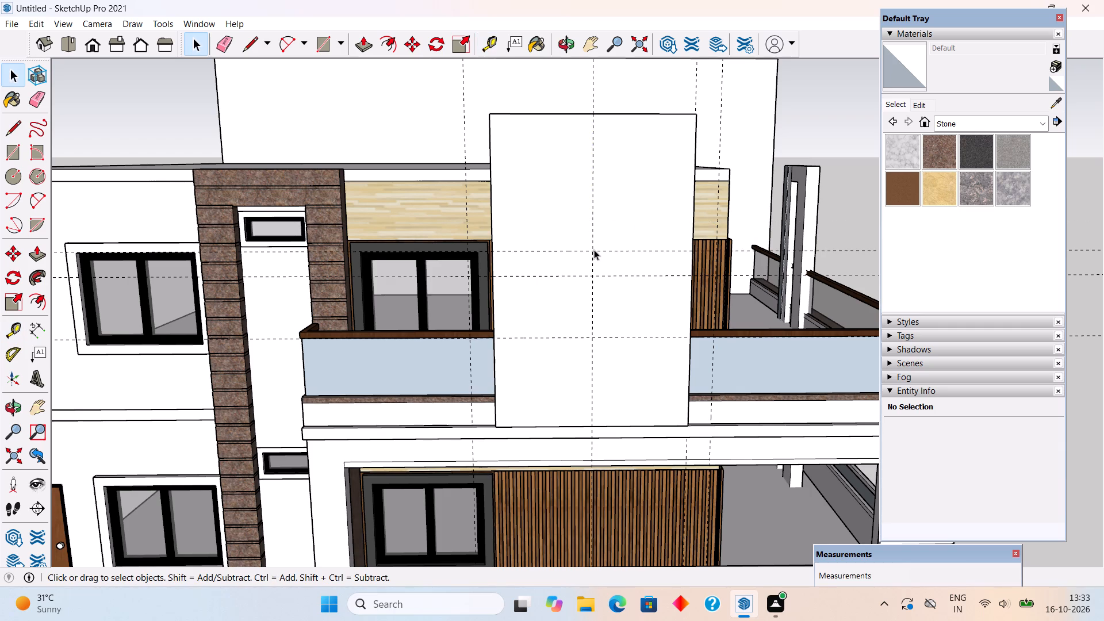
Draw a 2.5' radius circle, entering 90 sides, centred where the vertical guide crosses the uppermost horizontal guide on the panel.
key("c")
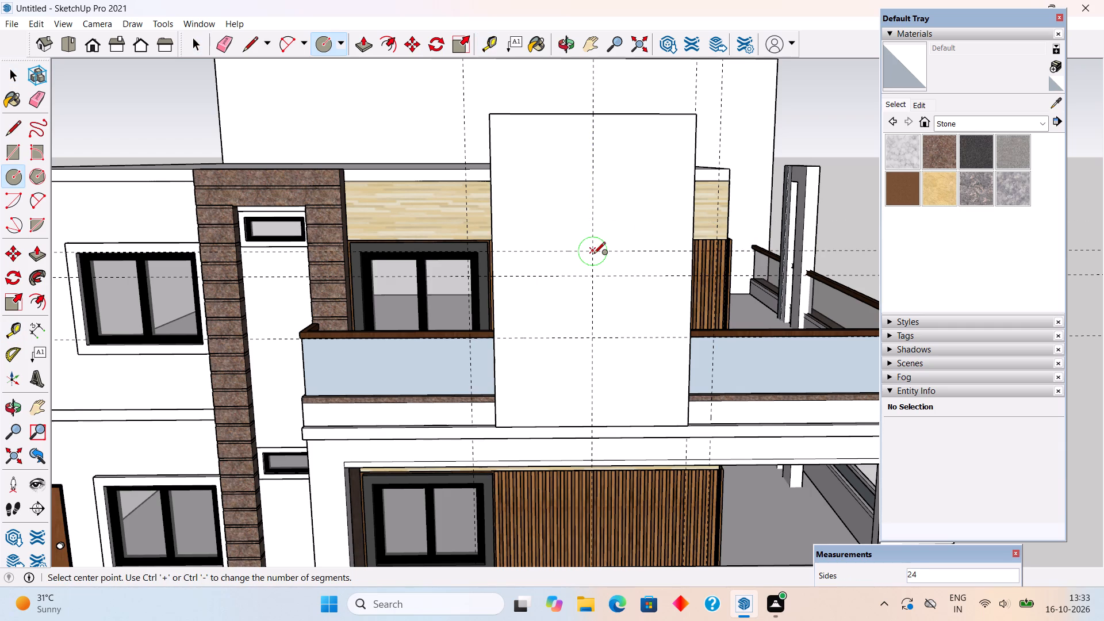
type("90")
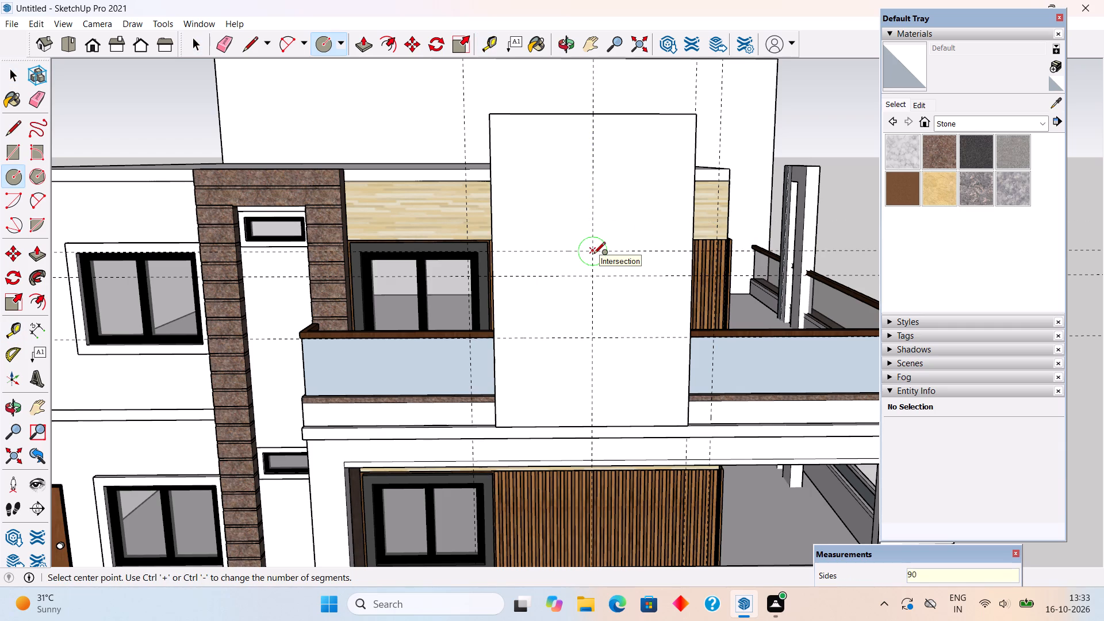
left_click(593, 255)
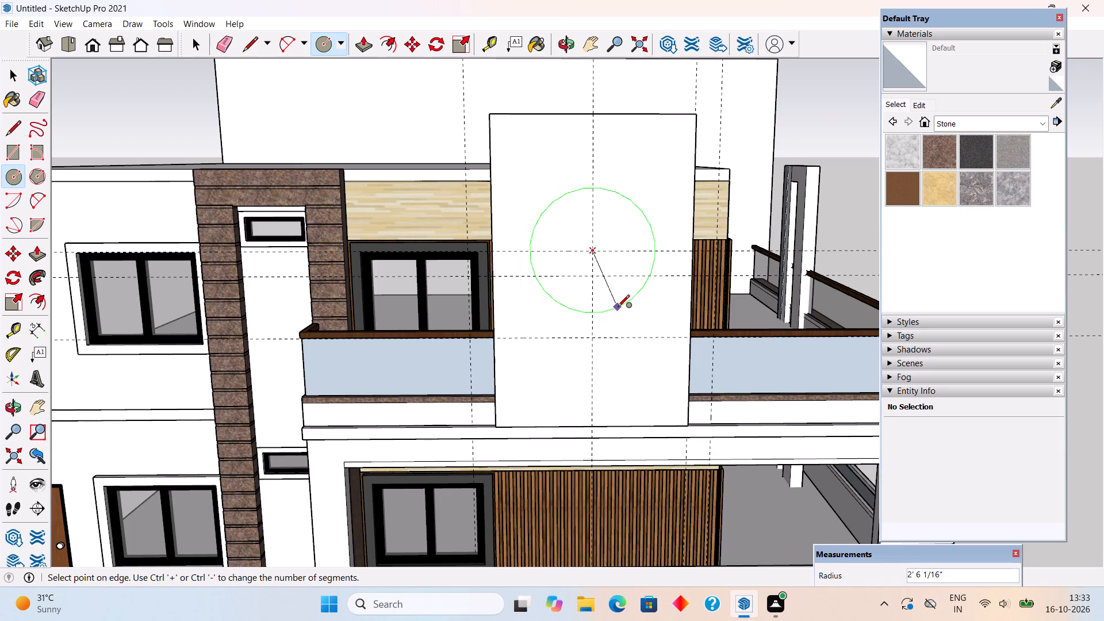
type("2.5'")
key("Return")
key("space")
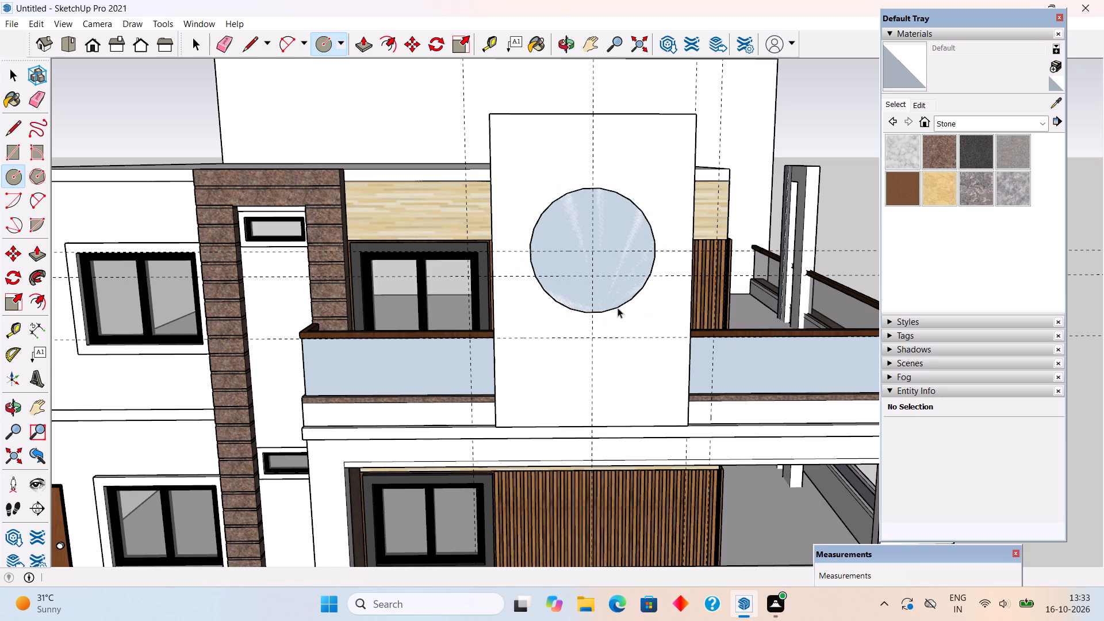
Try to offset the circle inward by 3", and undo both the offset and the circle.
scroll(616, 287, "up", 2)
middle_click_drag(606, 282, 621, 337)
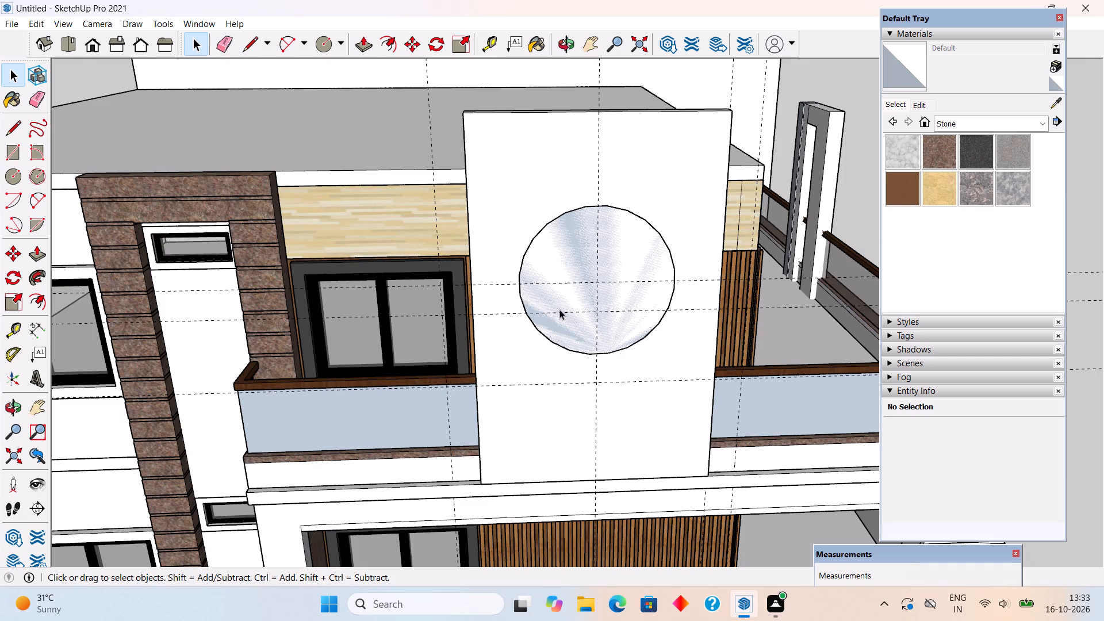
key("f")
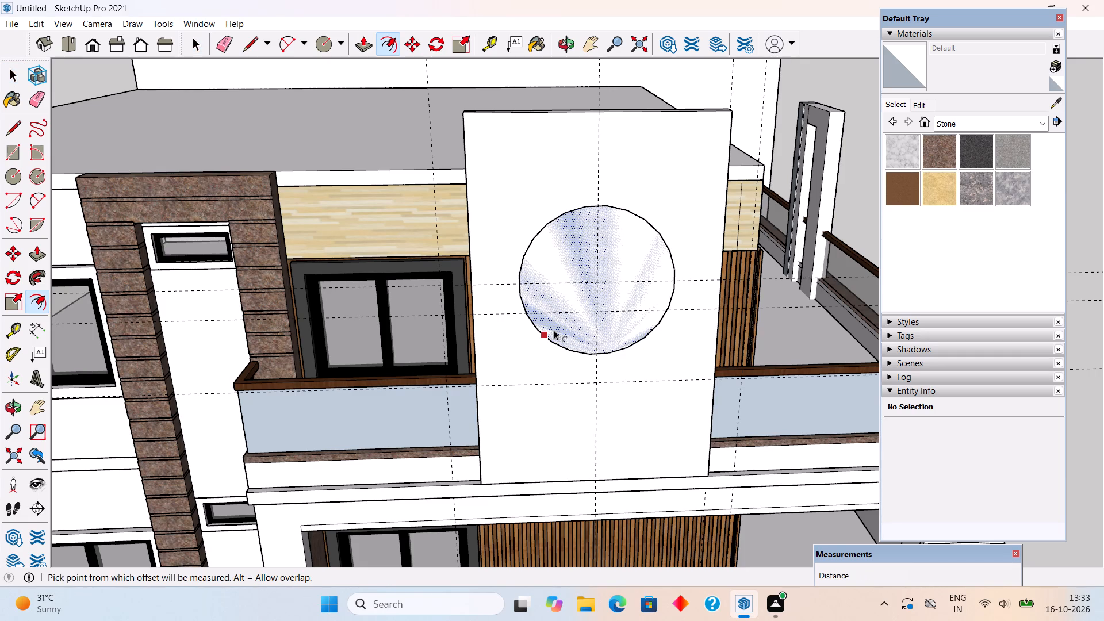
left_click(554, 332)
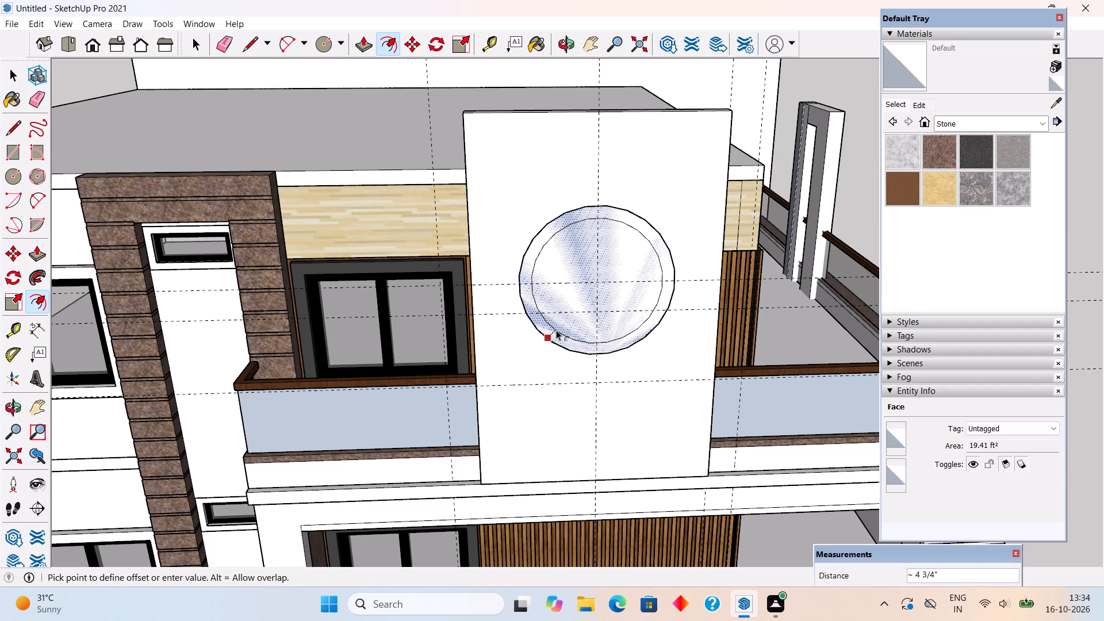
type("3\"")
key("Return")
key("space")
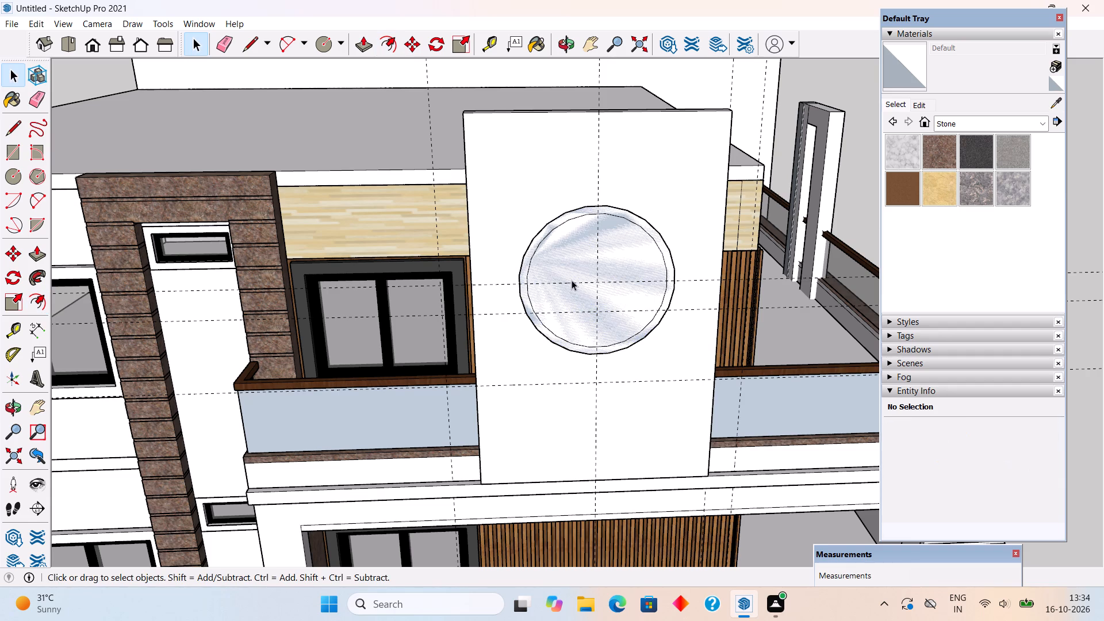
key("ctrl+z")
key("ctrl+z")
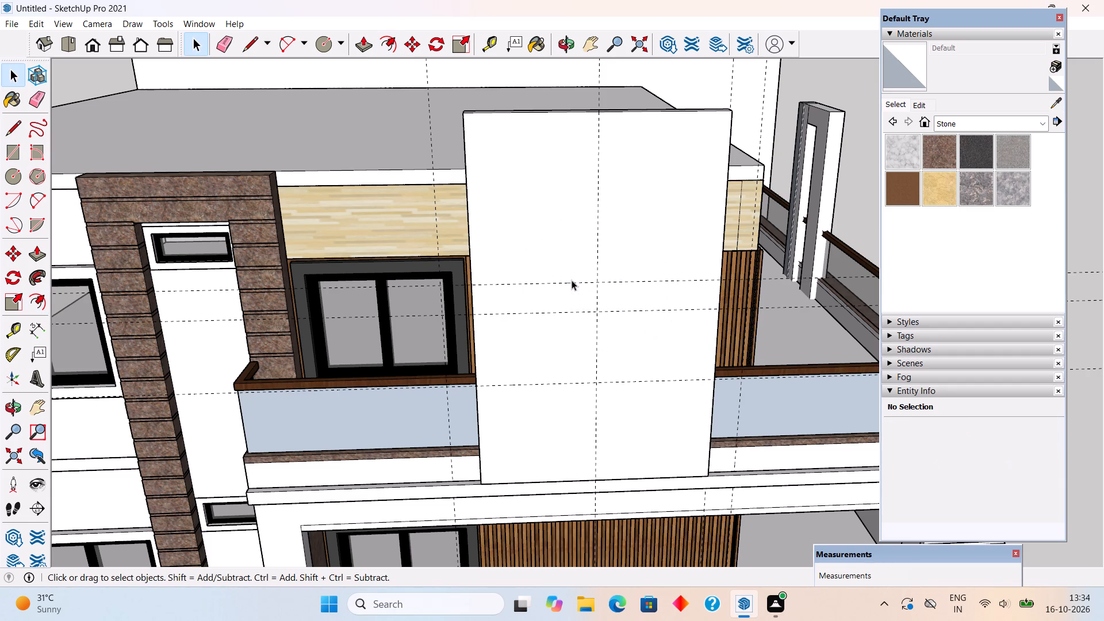
Open the wide front panel group for editing with its front geometry selected.
triple_click(561, 346)
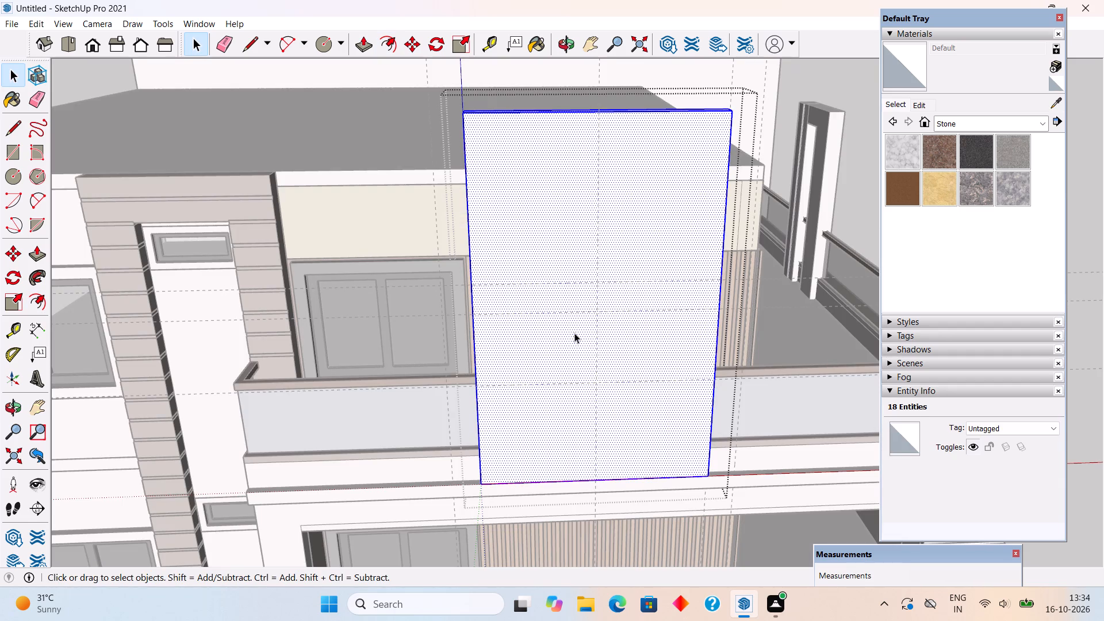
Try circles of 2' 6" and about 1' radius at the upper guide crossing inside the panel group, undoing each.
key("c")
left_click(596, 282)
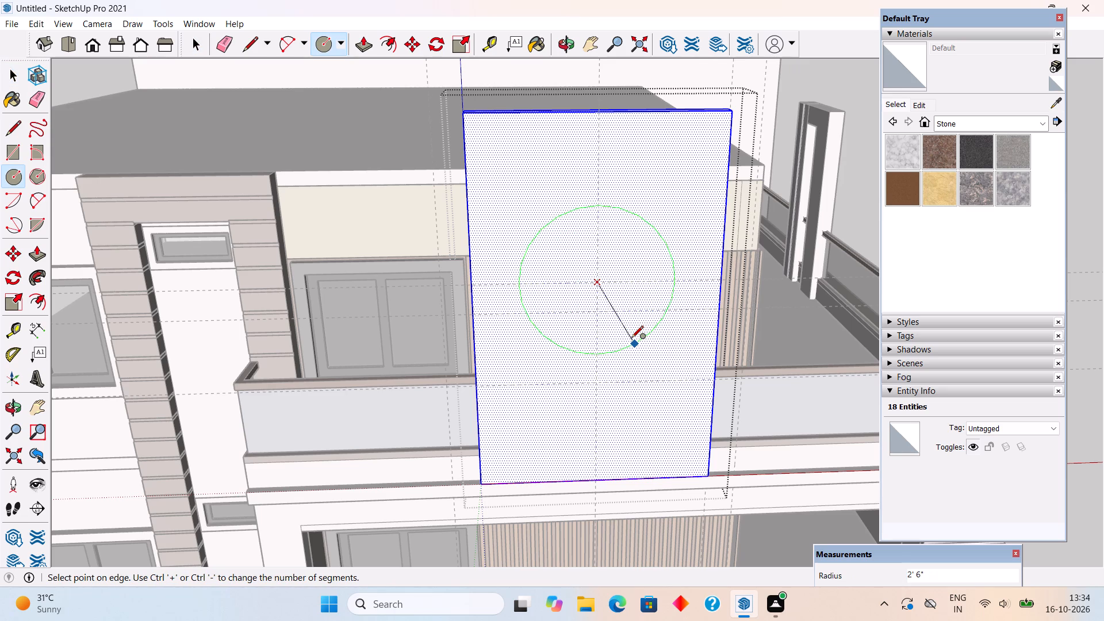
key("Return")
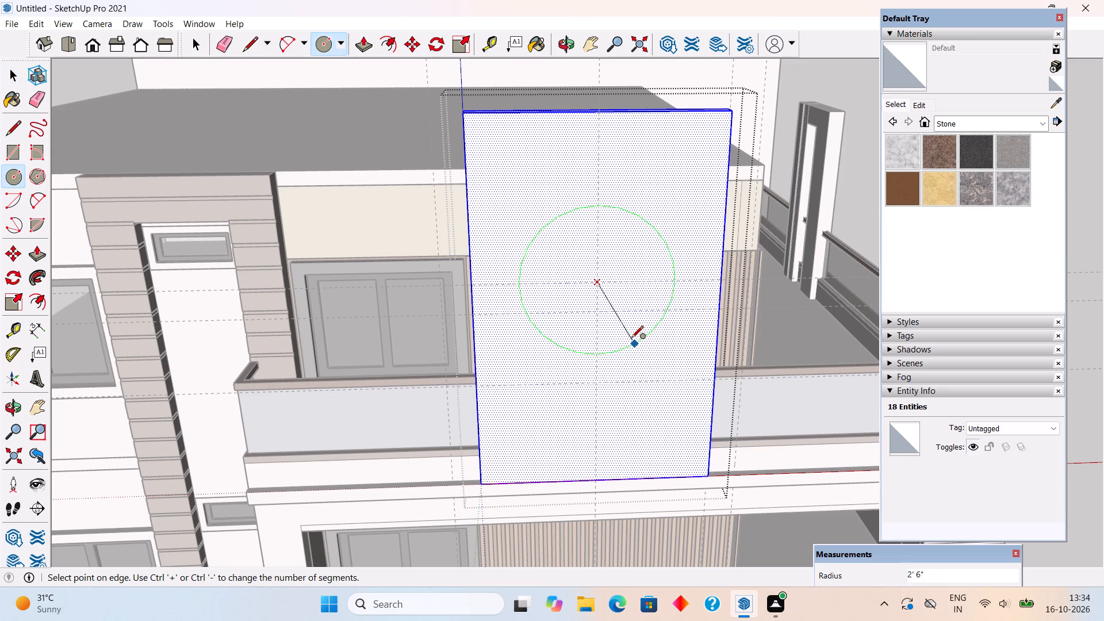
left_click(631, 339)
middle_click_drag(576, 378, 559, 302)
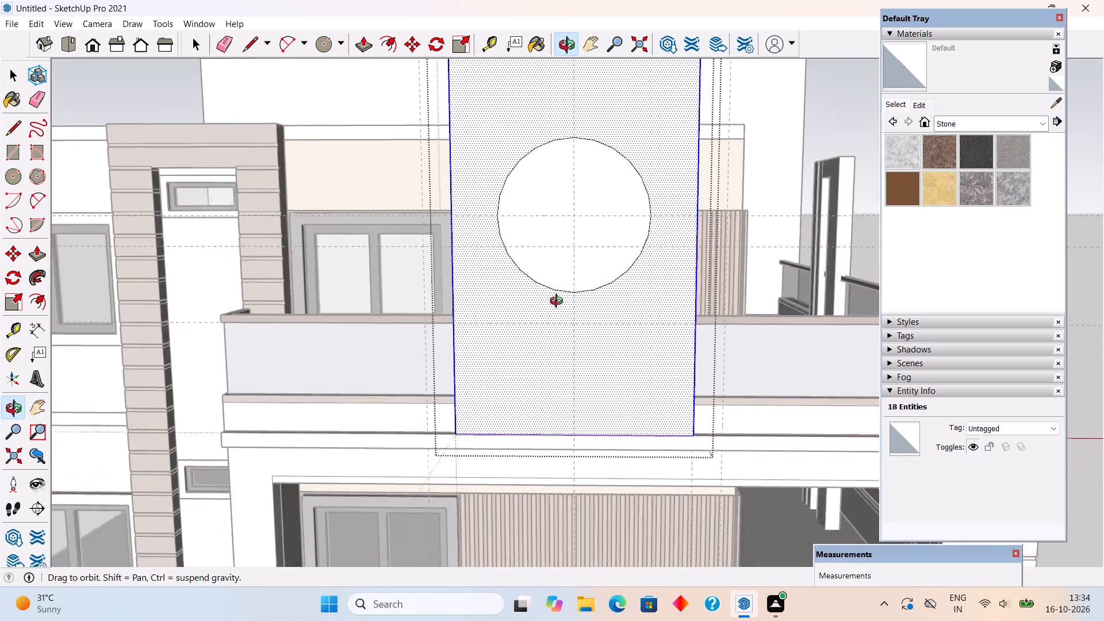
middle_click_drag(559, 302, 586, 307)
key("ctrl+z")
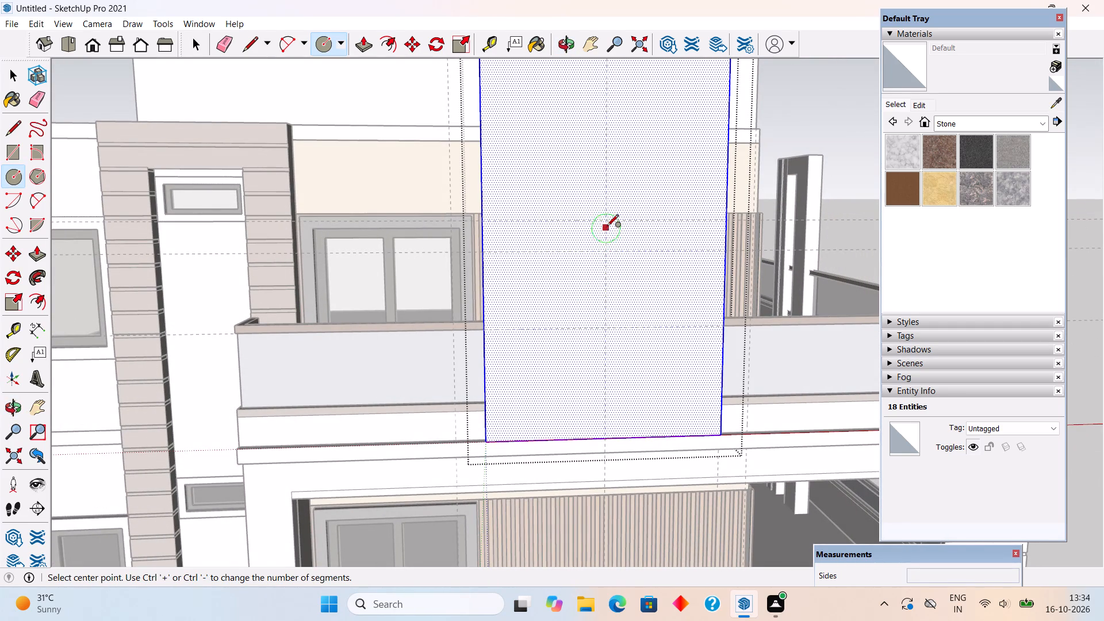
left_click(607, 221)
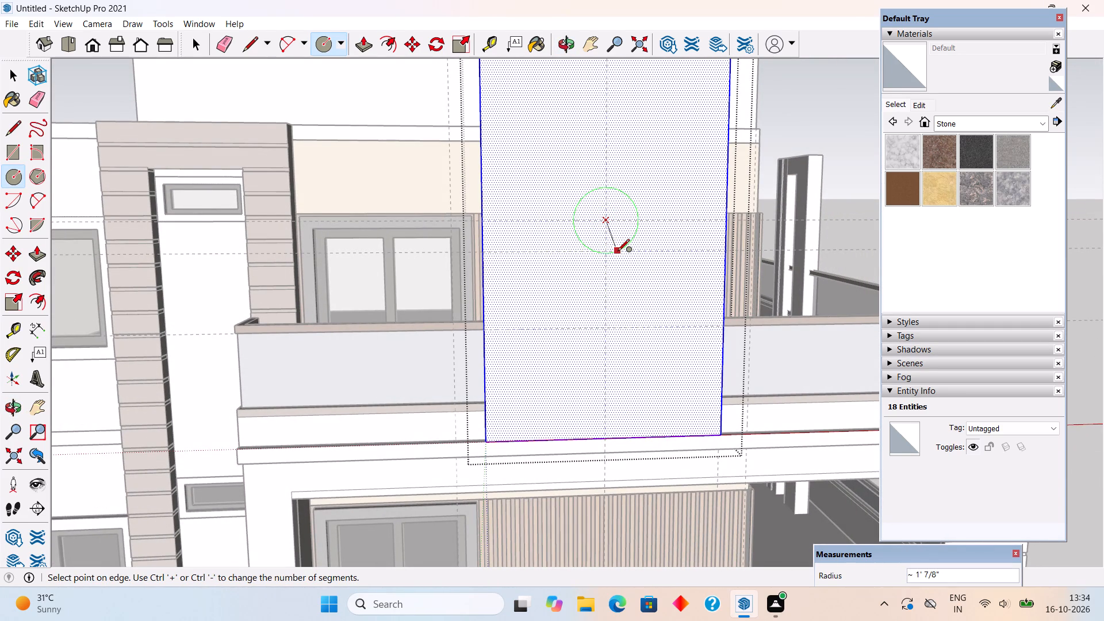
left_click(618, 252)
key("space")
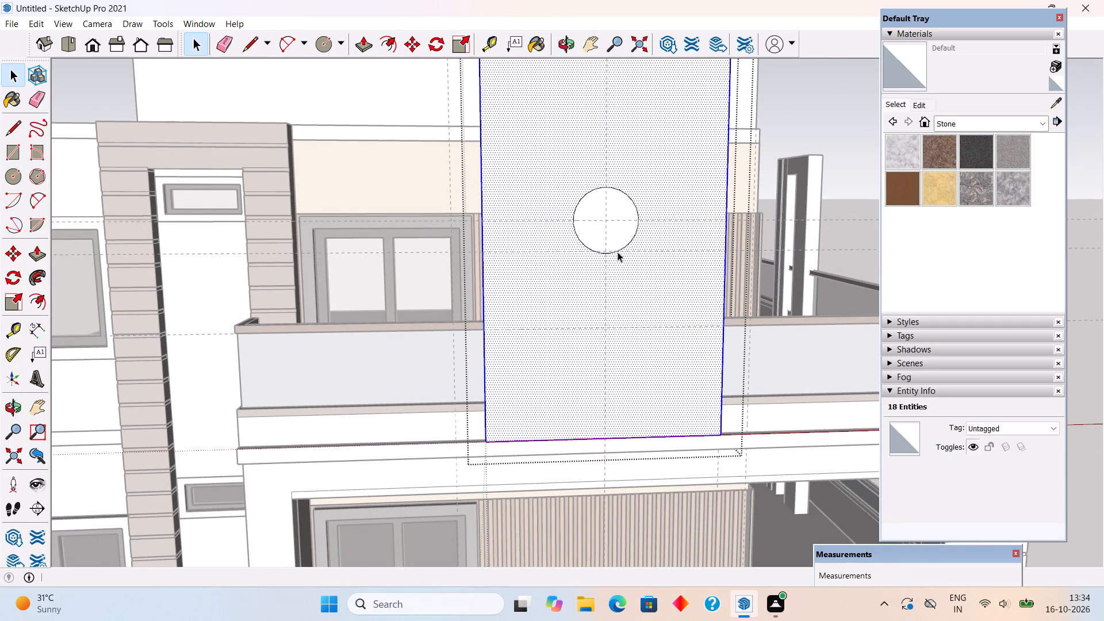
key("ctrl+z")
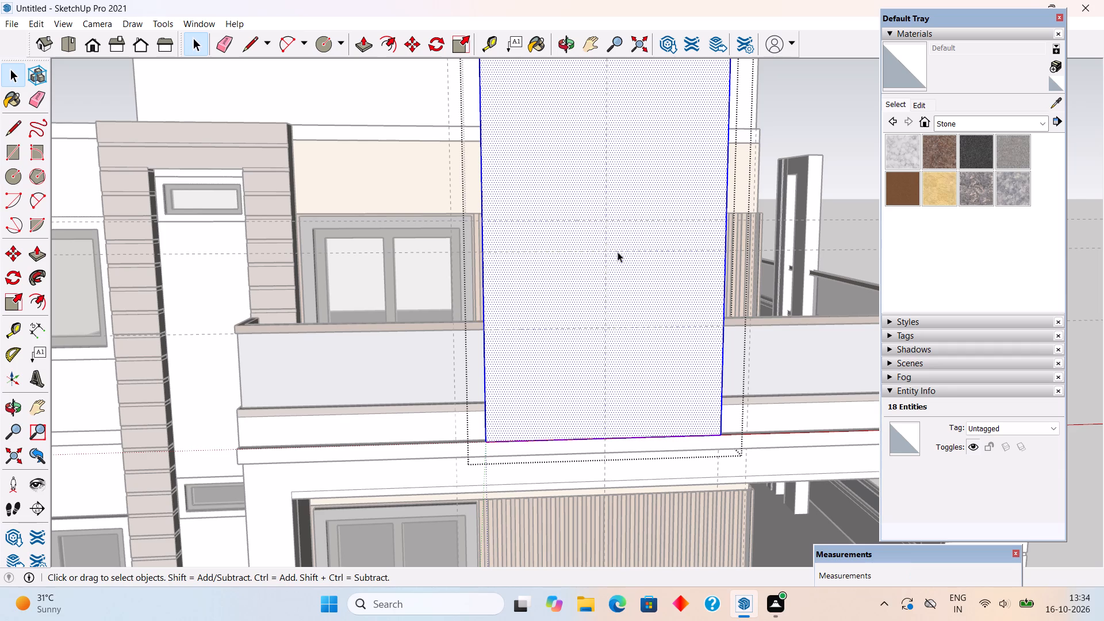
Draw a 2.5' radius circle, entering 99 sides, at the upper guide crossing on the panel's front face inside its group.
key("c")
type("99")
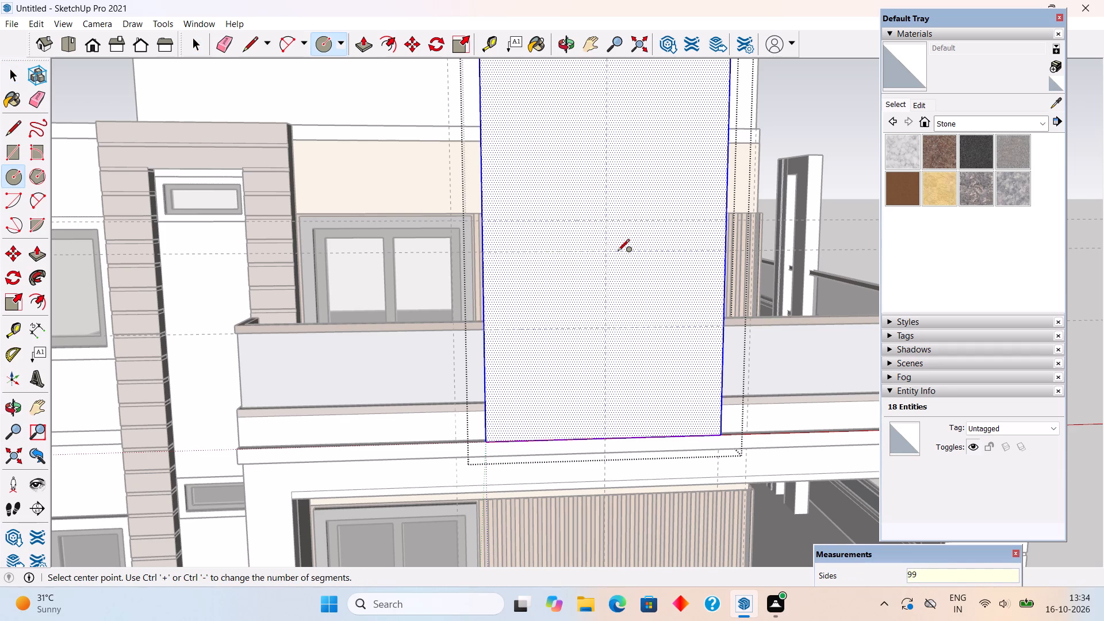
left_click(607, 220)
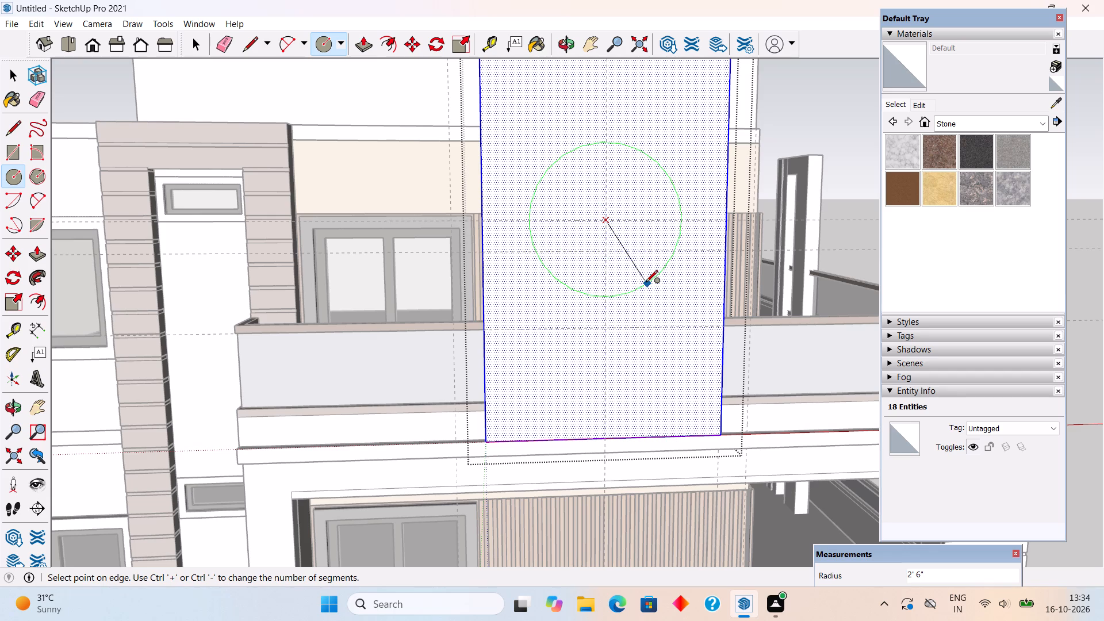
type("2.5")
key("apostrophe")
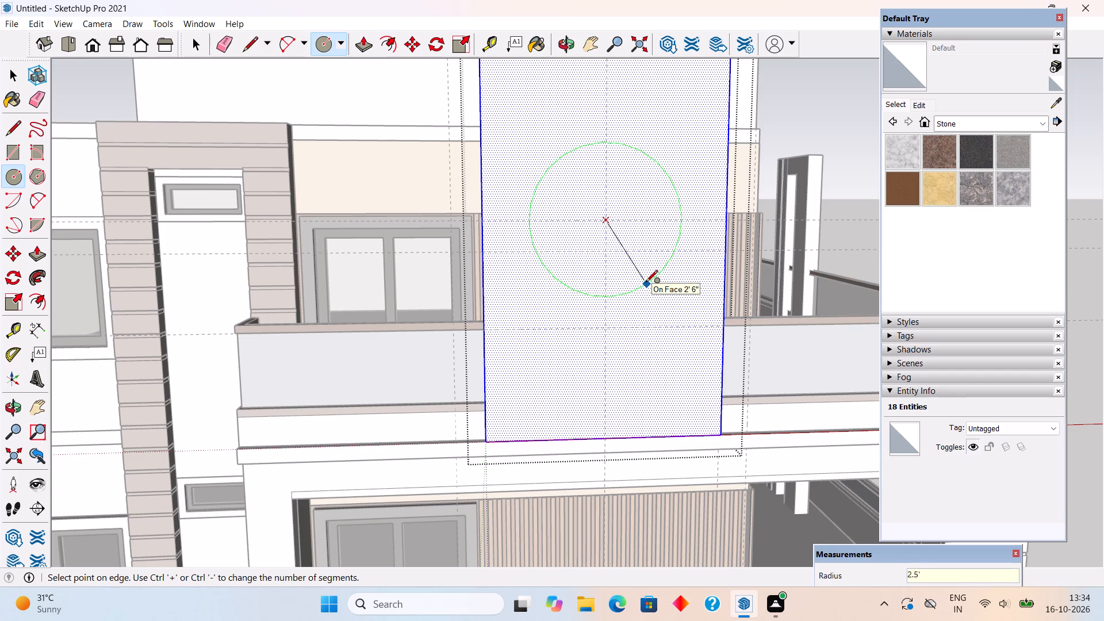
key("Return")
key("space")
Push the circular face 5 13/16" through the front panel to cut a round opening, and leave the group.
left_click(623, 267)
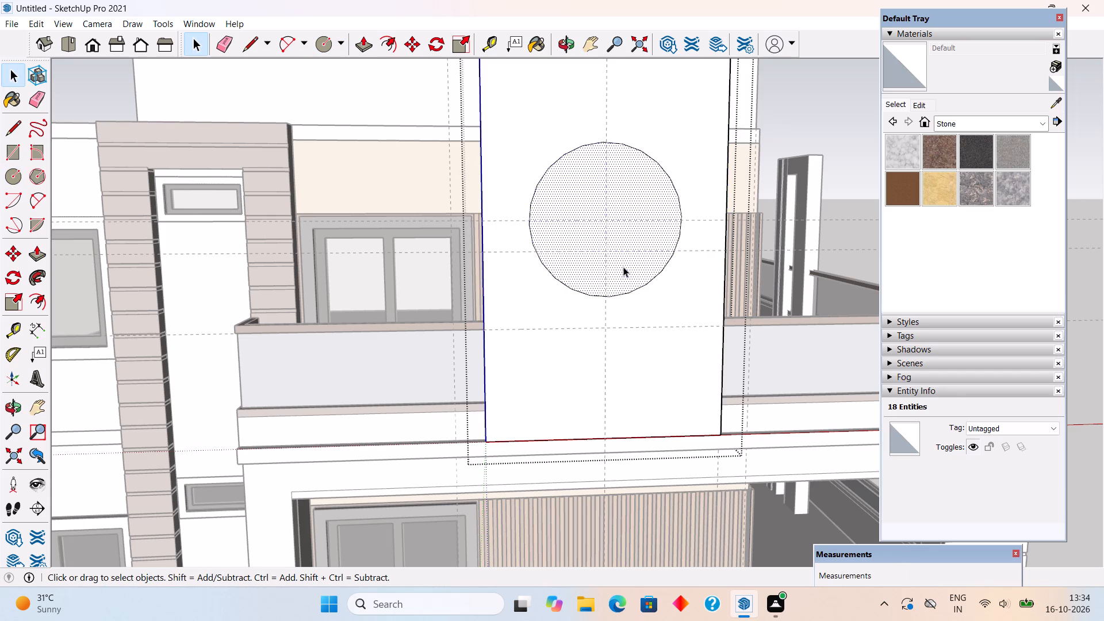
middle_click_drag(623, 287, 644, 405)
scroll(641, 360, "up", 4)
key("p")
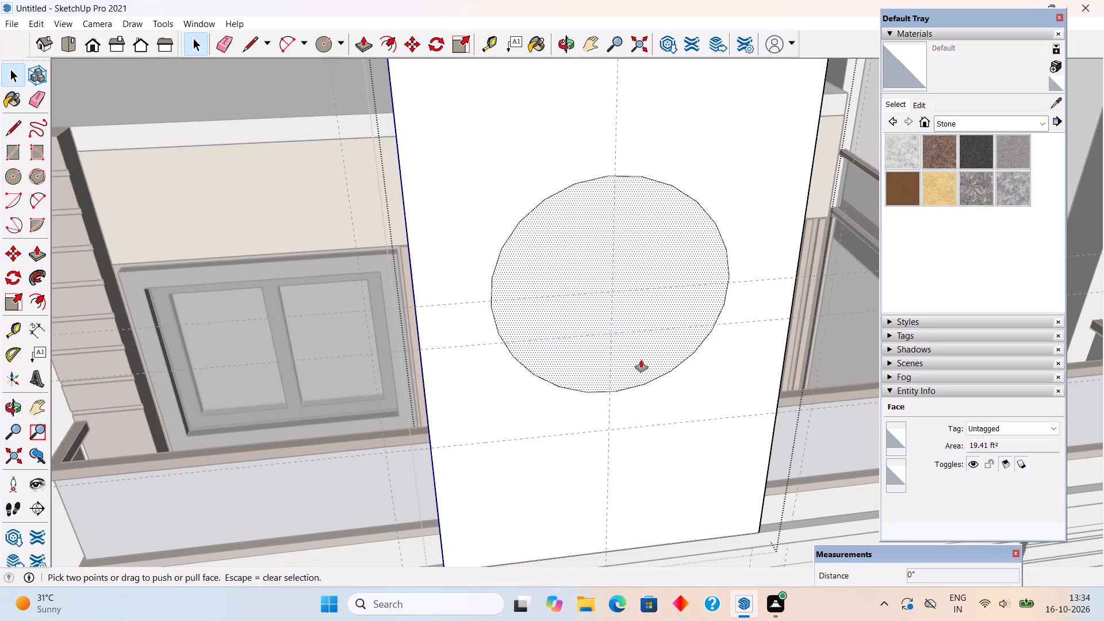
left_click_drag(641, 360, 581, 247)
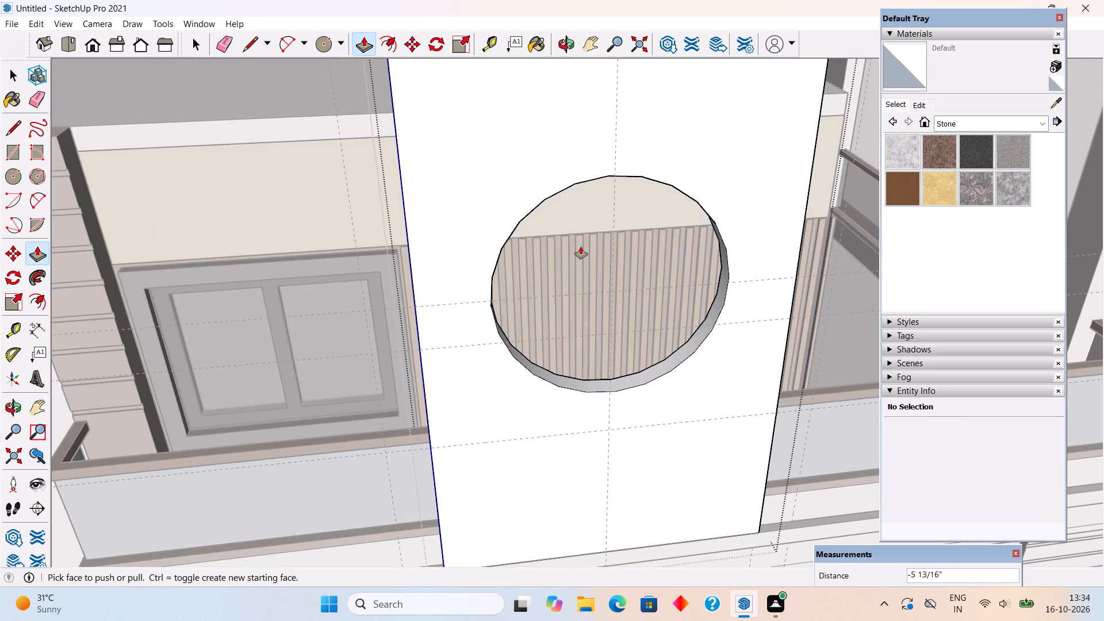
key("space")
scroll(581, 247, "down", 9)
left_click(803, 113)
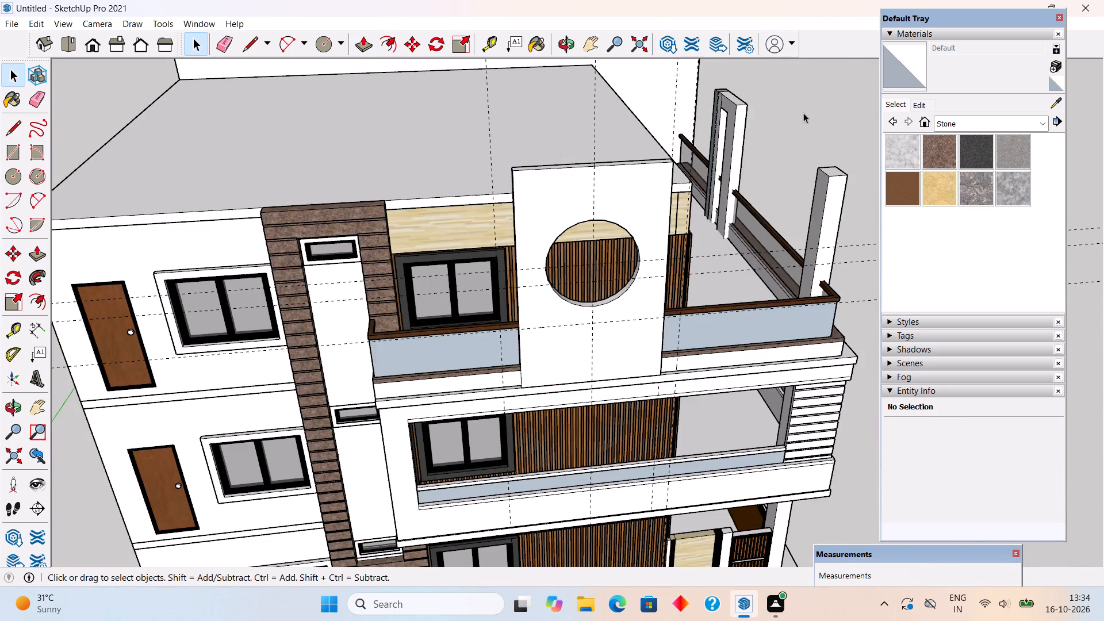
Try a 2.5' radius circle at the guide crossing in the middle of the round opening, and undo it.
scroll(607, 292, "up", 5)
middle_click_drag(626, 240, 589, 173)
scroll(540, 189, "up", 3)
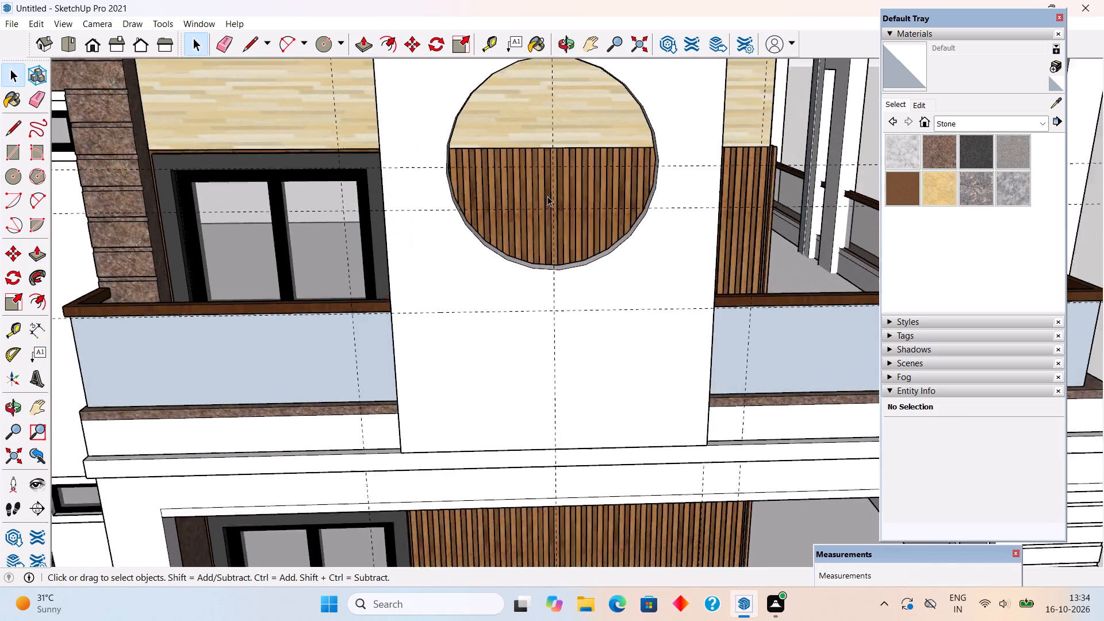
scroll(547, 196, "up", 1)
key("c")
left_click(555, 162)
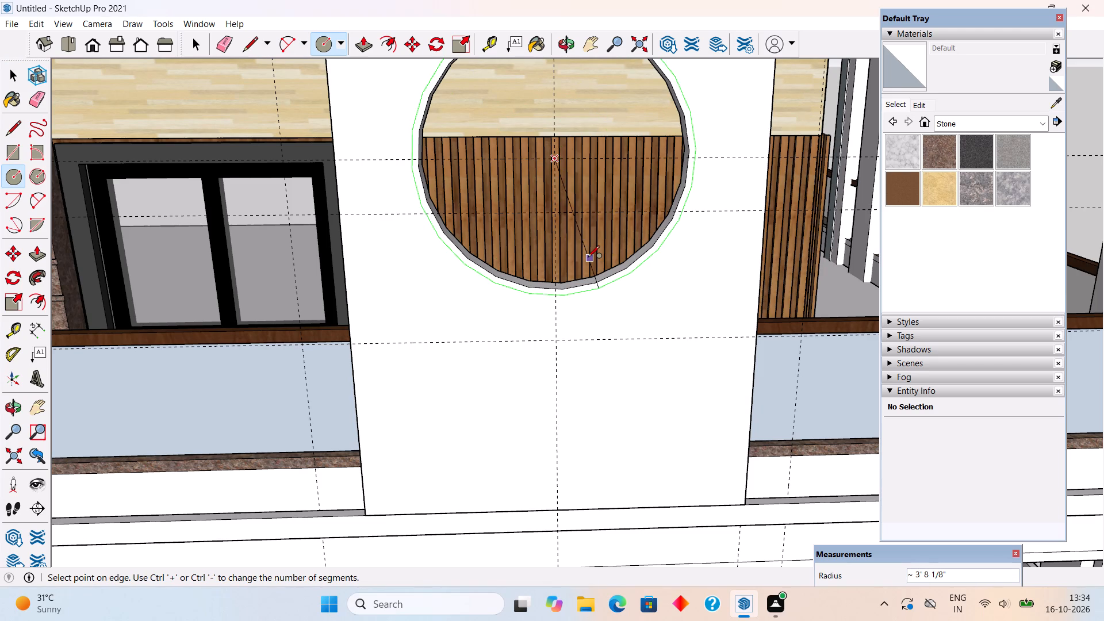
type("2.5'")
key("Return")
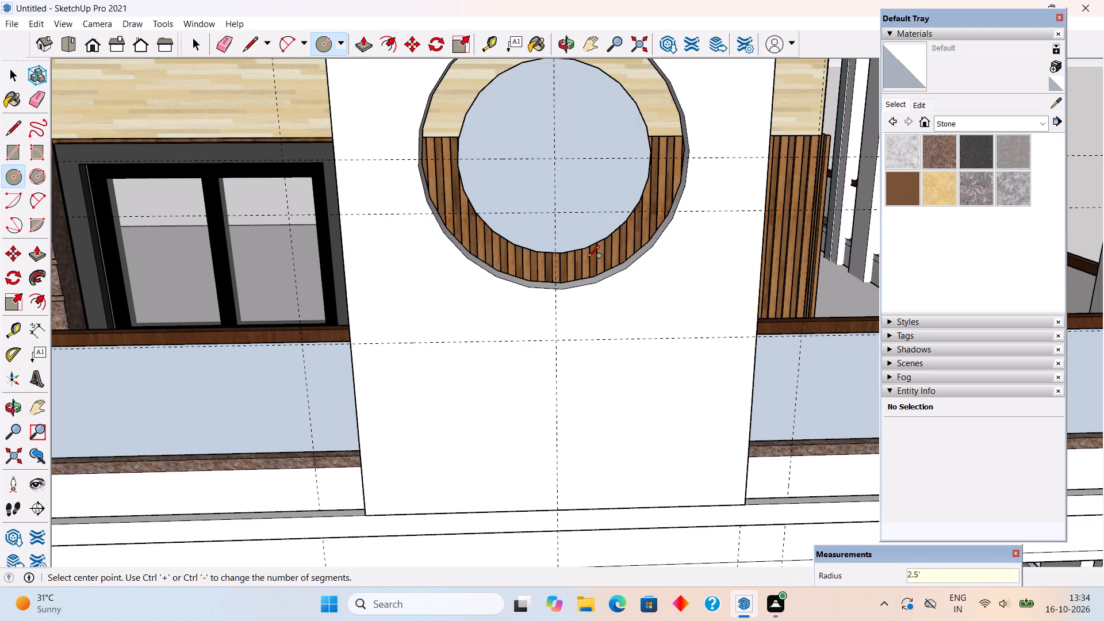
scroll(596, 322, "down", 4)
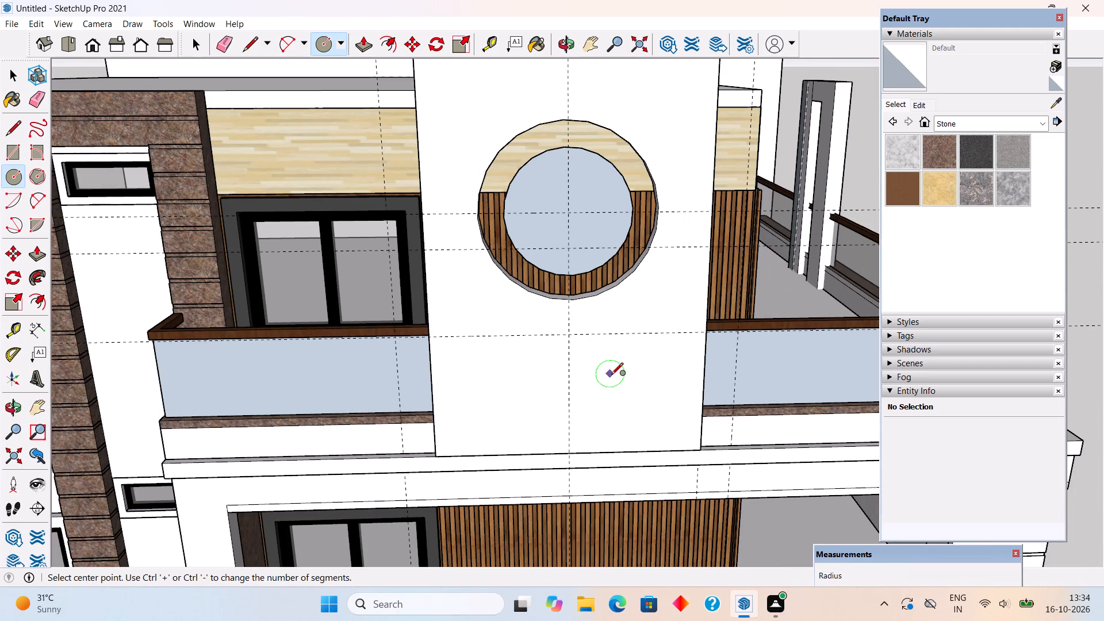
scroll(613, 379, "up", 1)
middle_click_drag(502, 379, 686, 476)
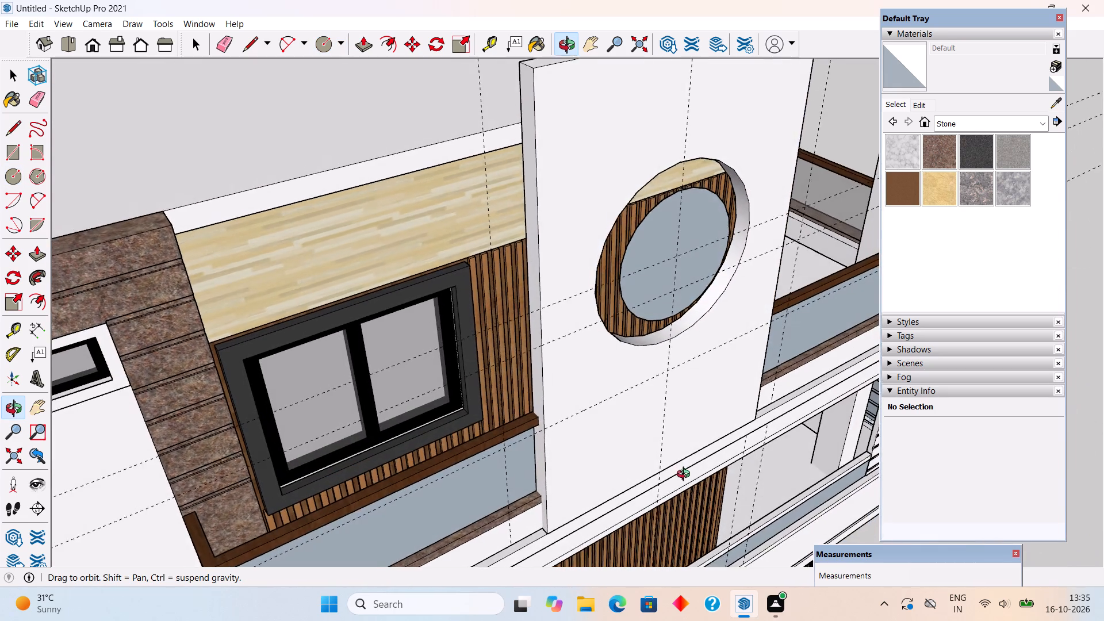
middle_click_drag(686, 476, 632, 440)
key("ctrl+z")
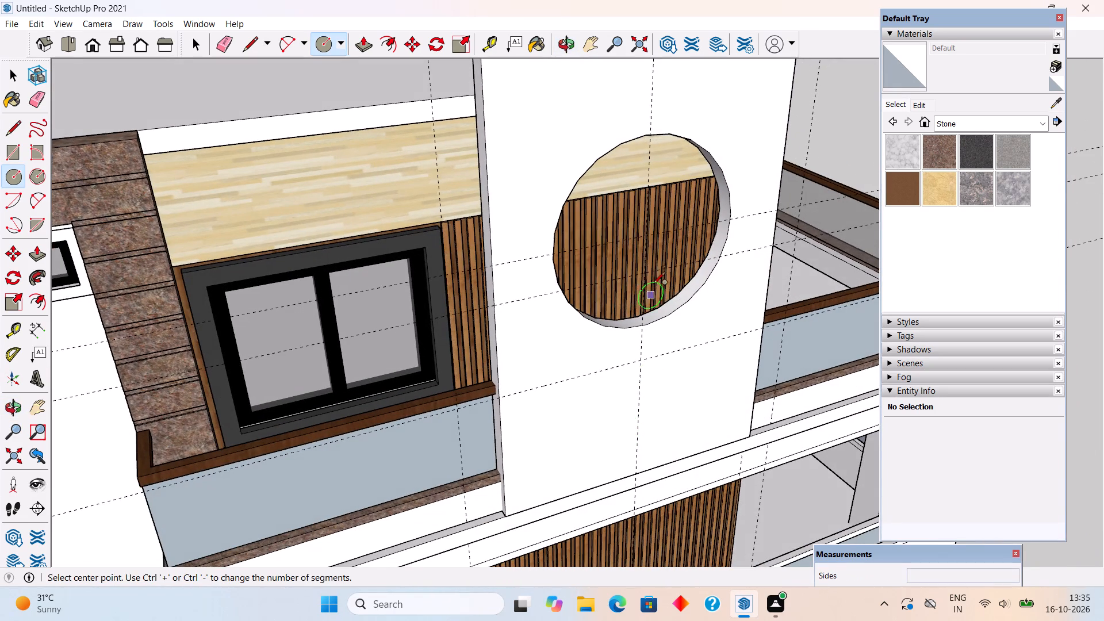
Draw a circle of 2' 6" radius from the opening's centre at the guide crossing out to the opening's edge.
left_click(646, 233)
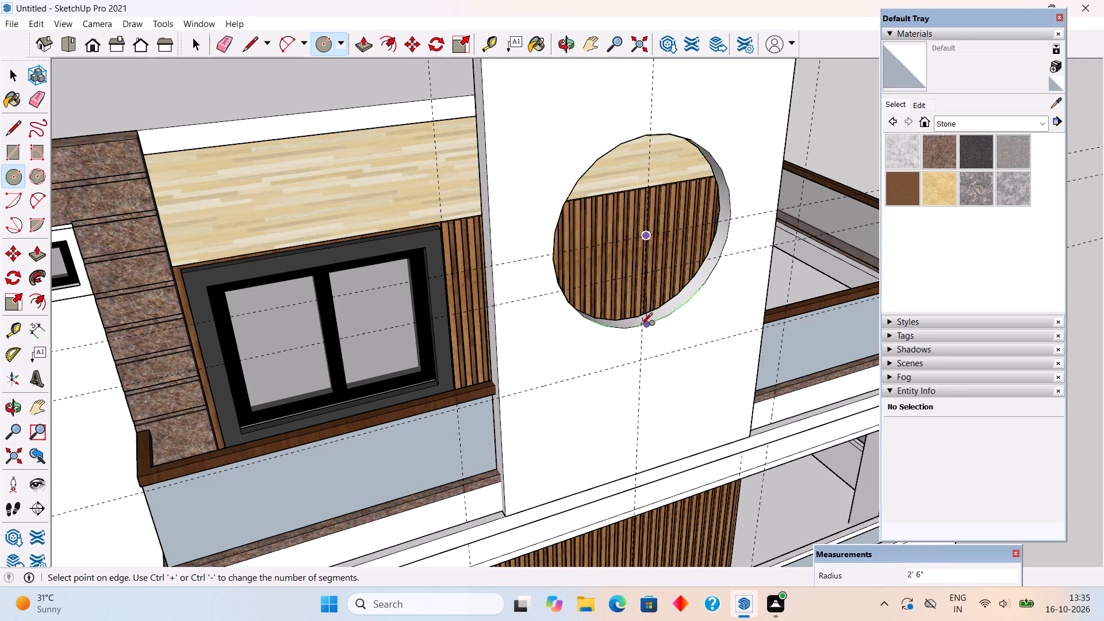
left_click(641, 325)
key("space")
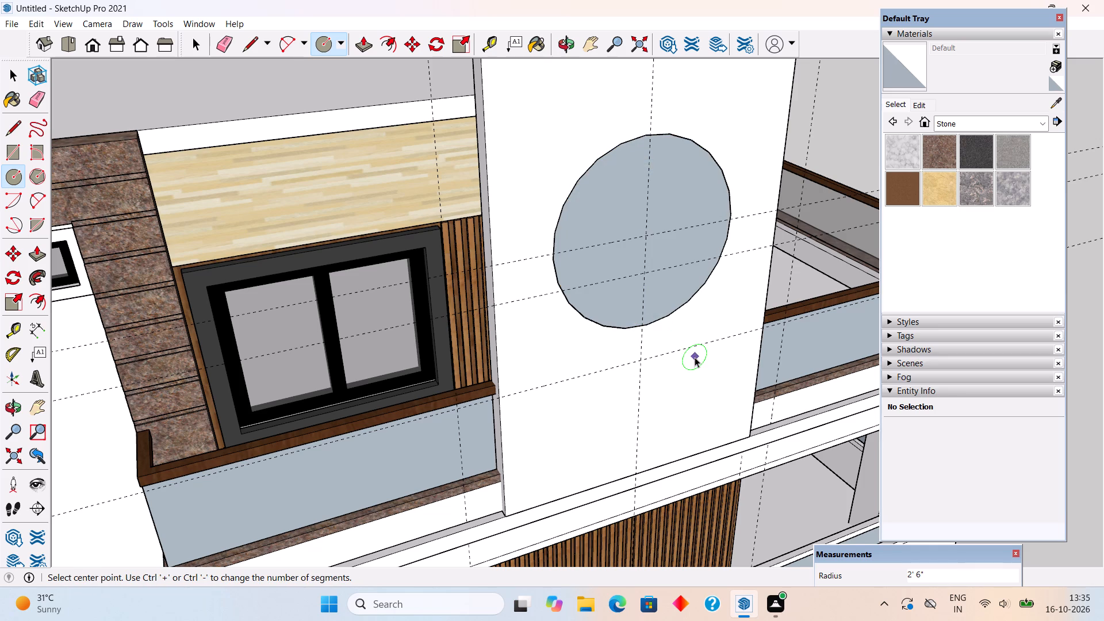
type("c")
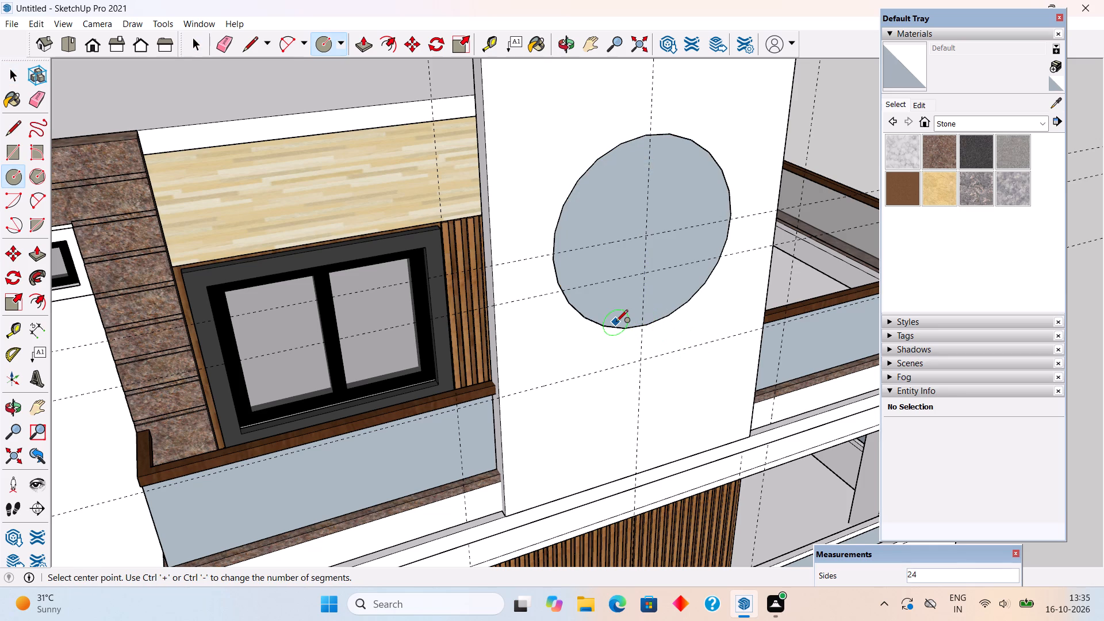
Offset the circle inward by 2" and delete the inner disc face, leaving a thin ring.
key("f")
left_click(614, 323)
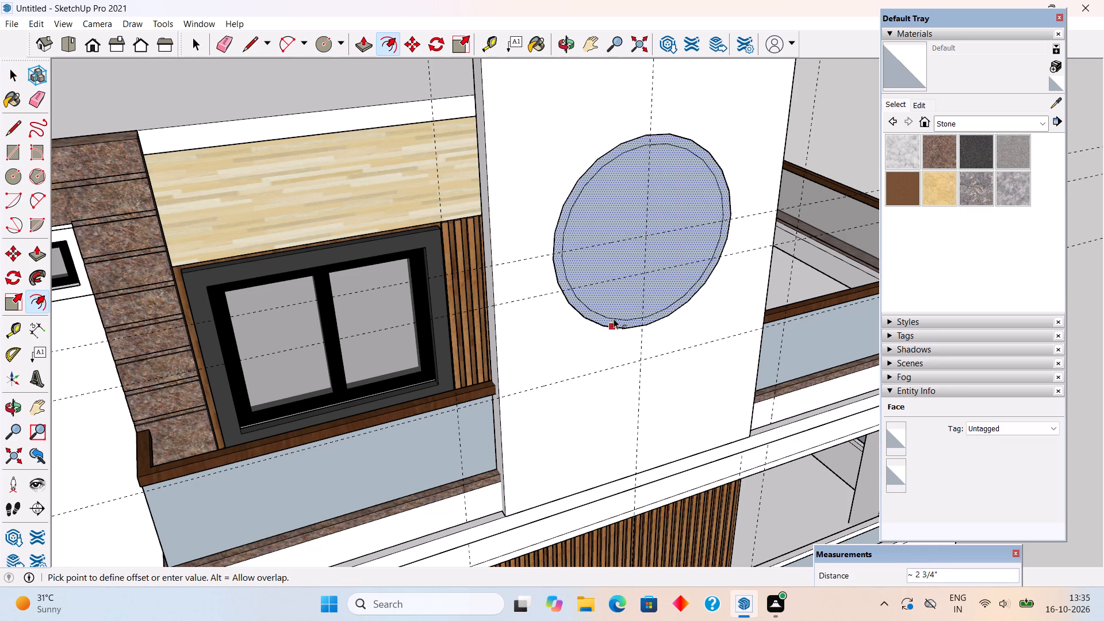
type("2\"")
key("Return")
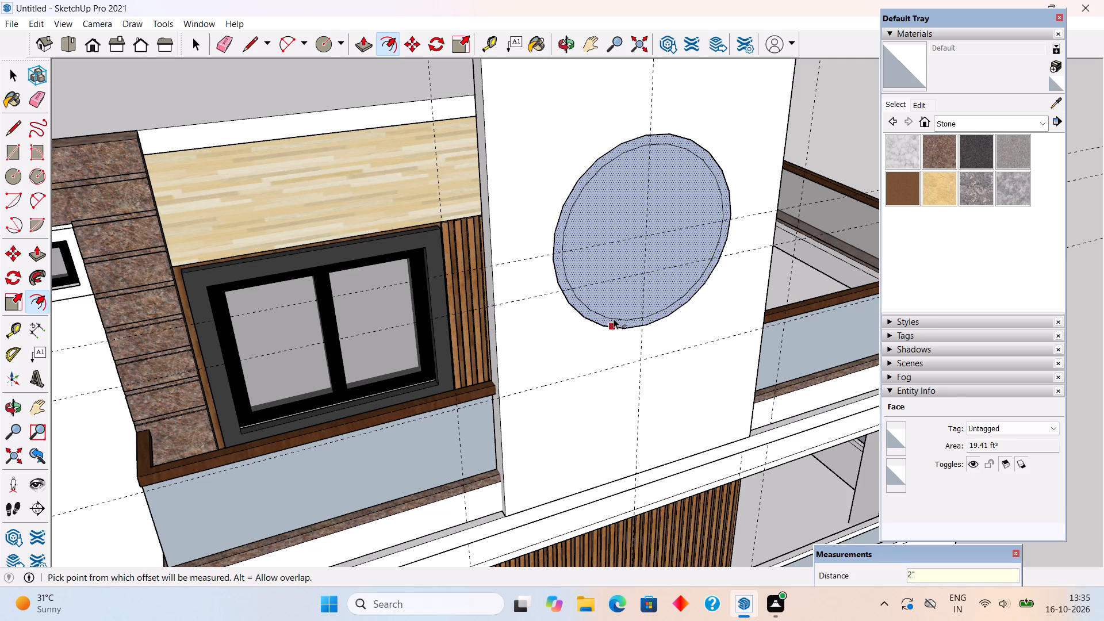
key("space")
left_click(621, 281)
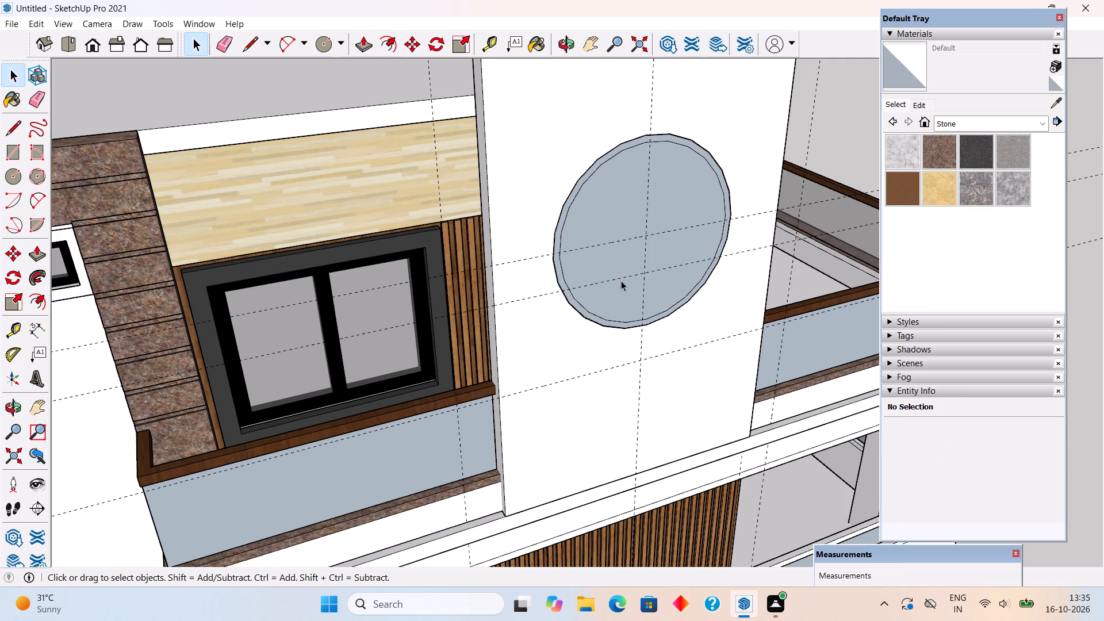
key("Delete")
Measure the front panel's thickness across its side edge.
scroll(678, 310, "up", 5)
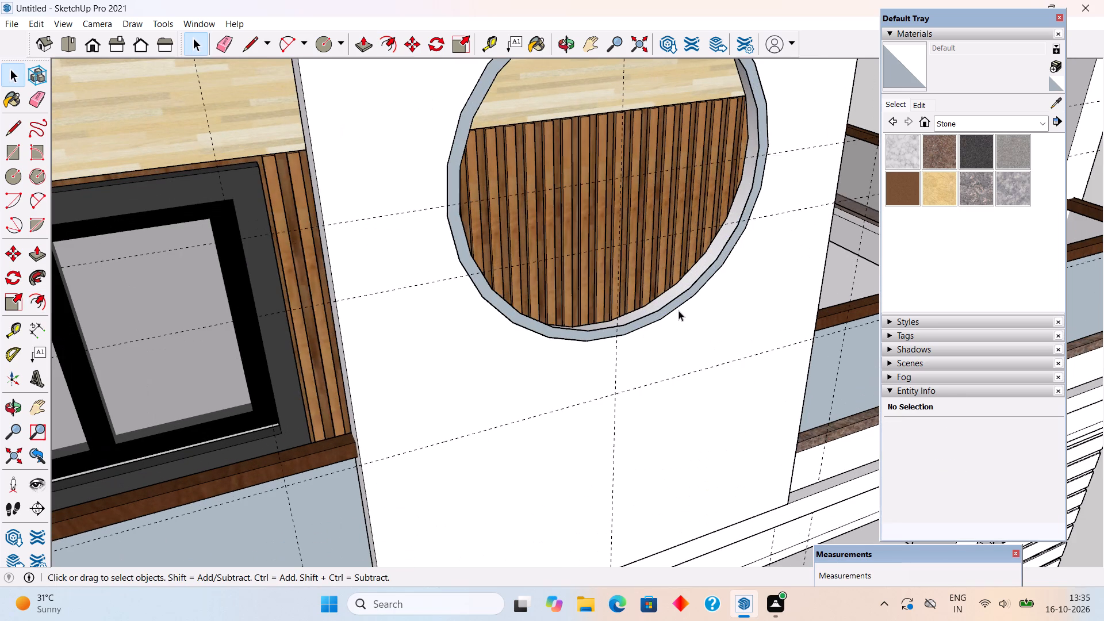
left_click(680, 303)
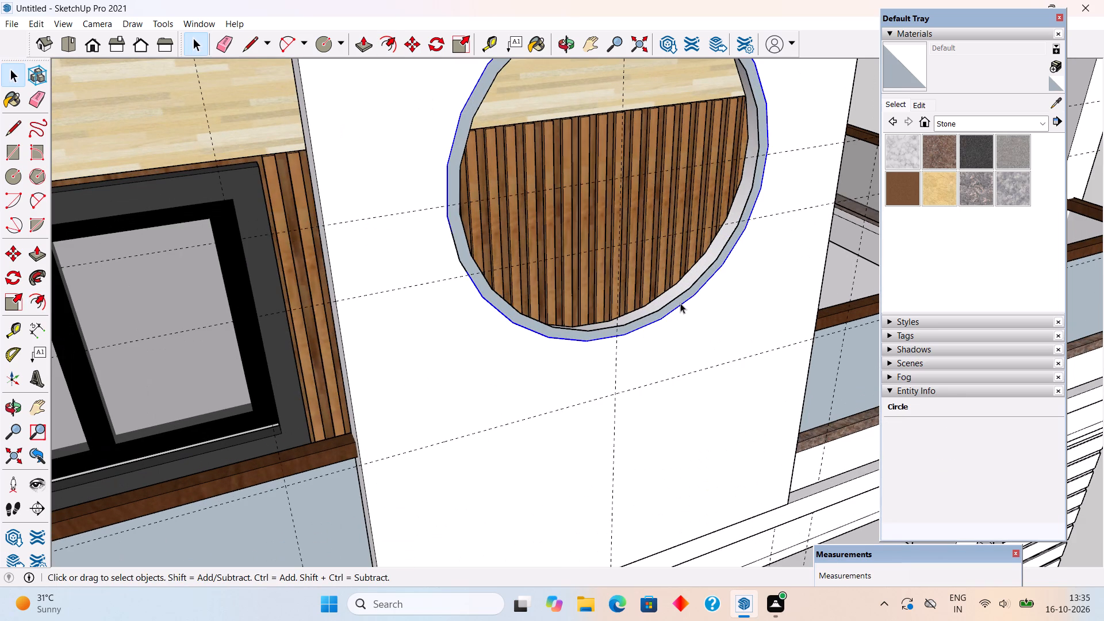
middle_click_drag(524, 299, 604, 310)
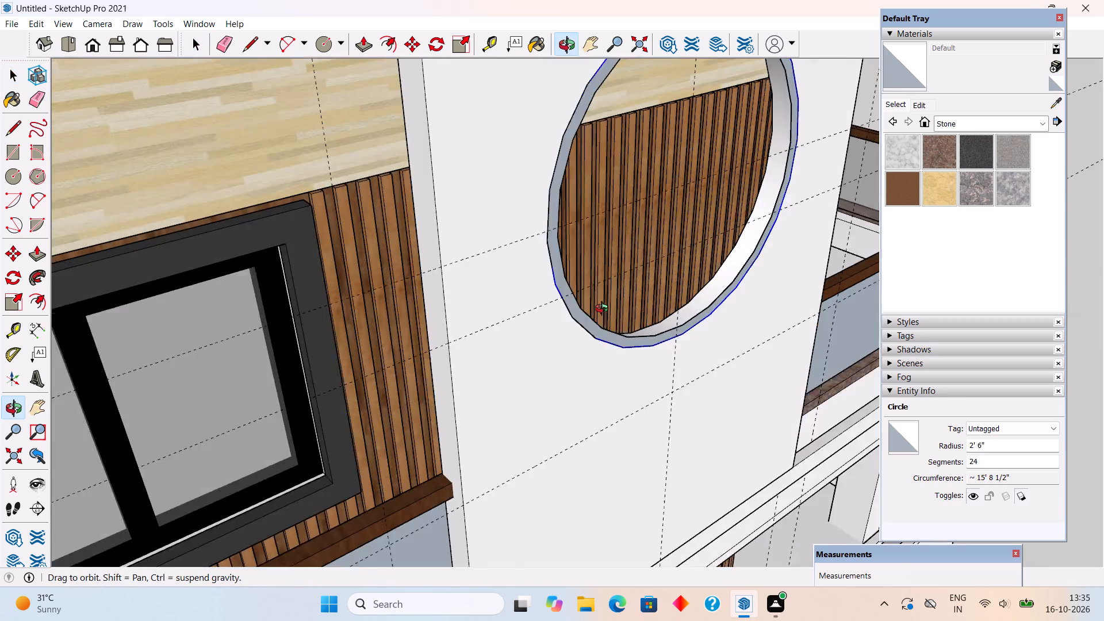
middle_click_drag(604, 310, 692, 294)
type("rt")
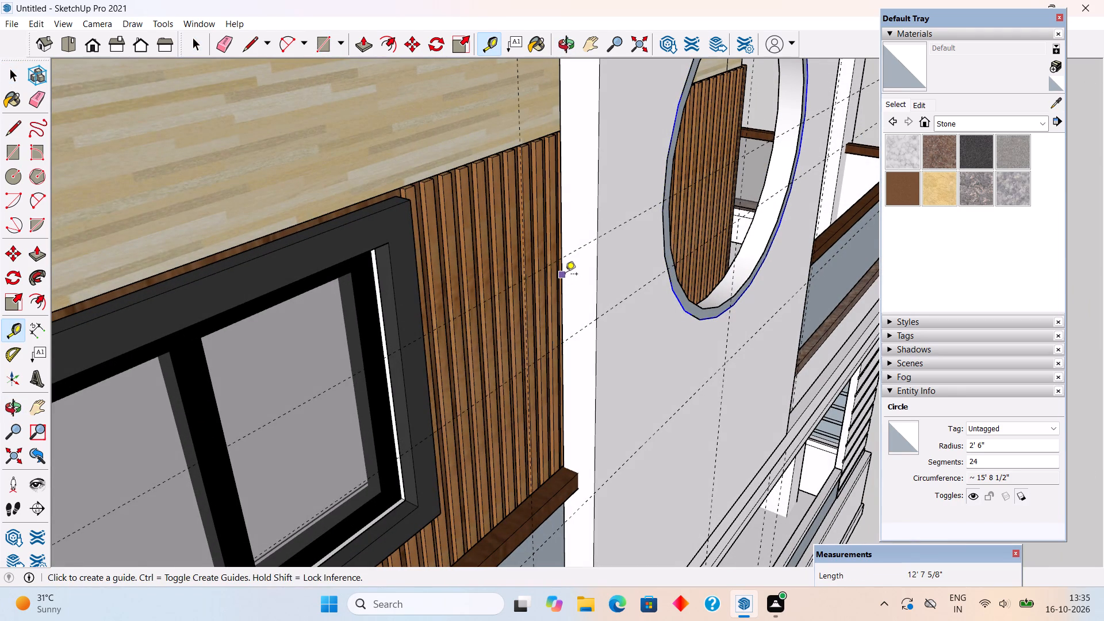
left_click(565, 275)
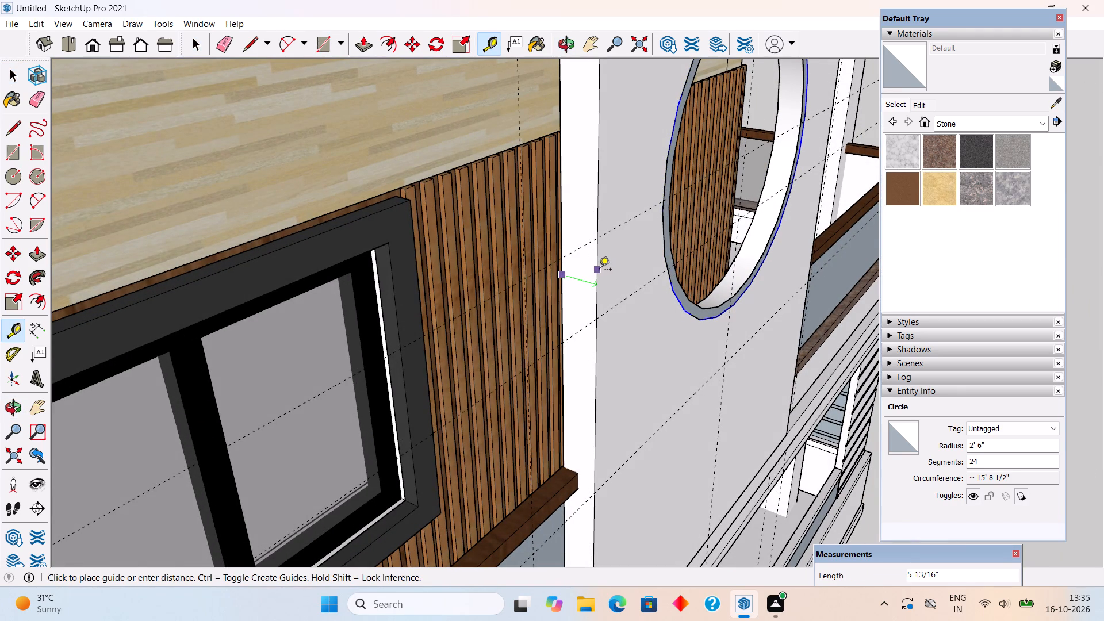
key("space")
Extrude the ring face around the round opening by 6".
middle_click_drag(597, 355, 428, 381)
scroll(428, 381, "down", 6)
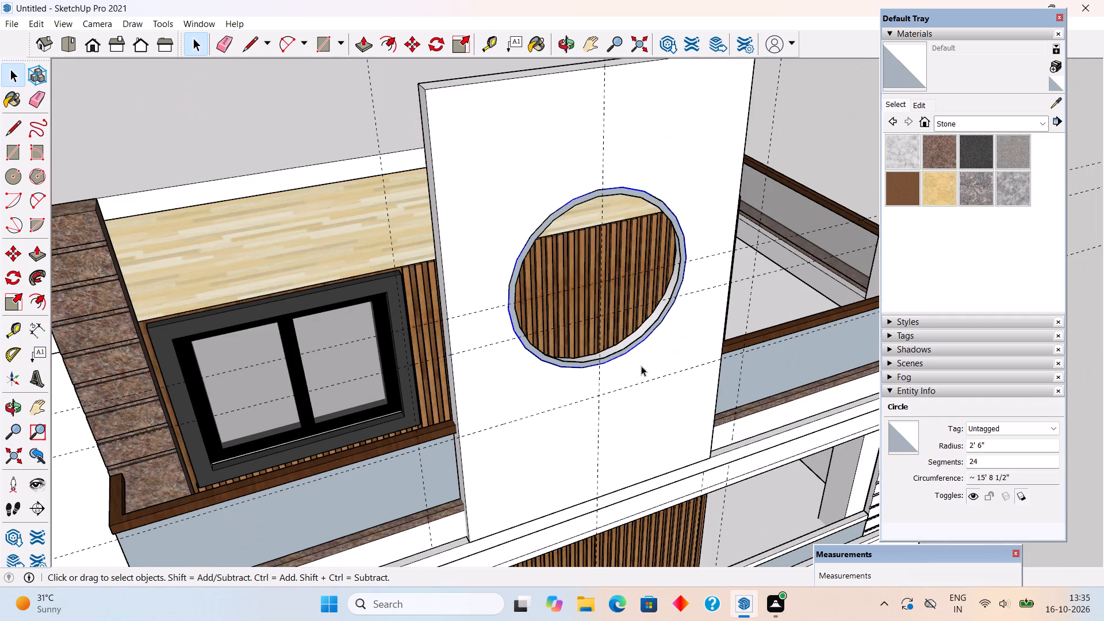
key("p")
left_click(643, 336)
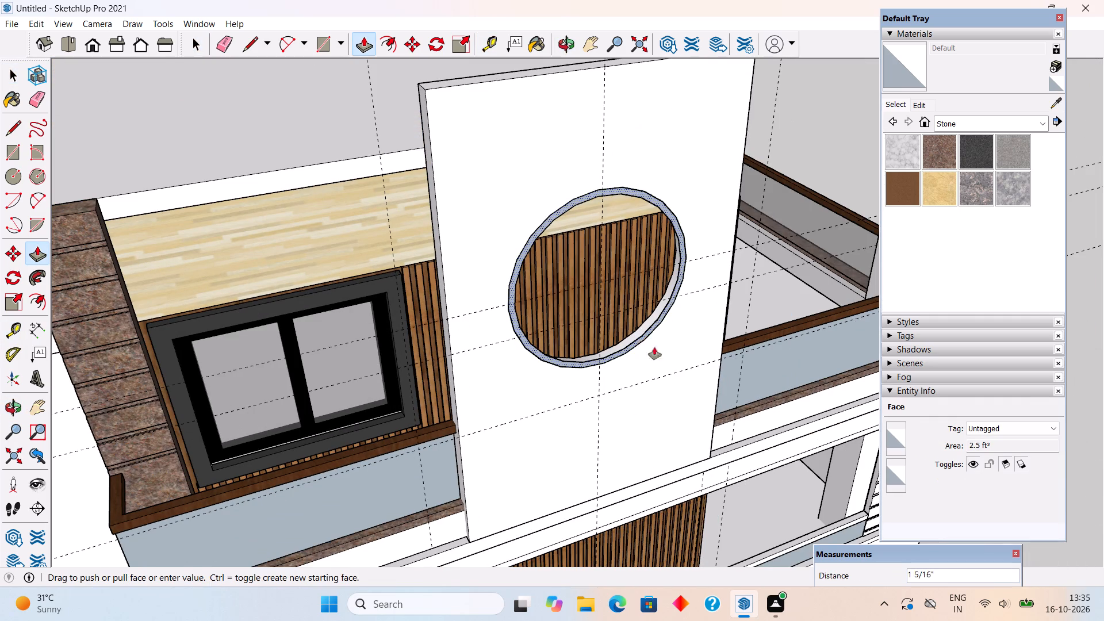
type("6\"")
key("Return")
key("space")
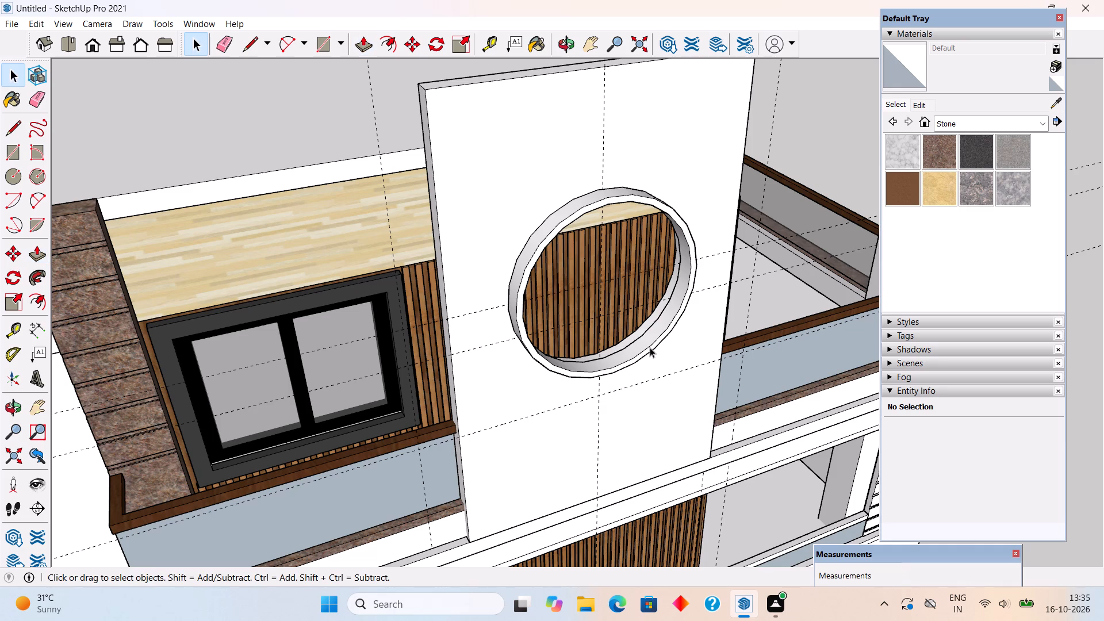
Select the whole extruded ring and make it a group.
triple_click(649, 343)
right_click(649, 343)
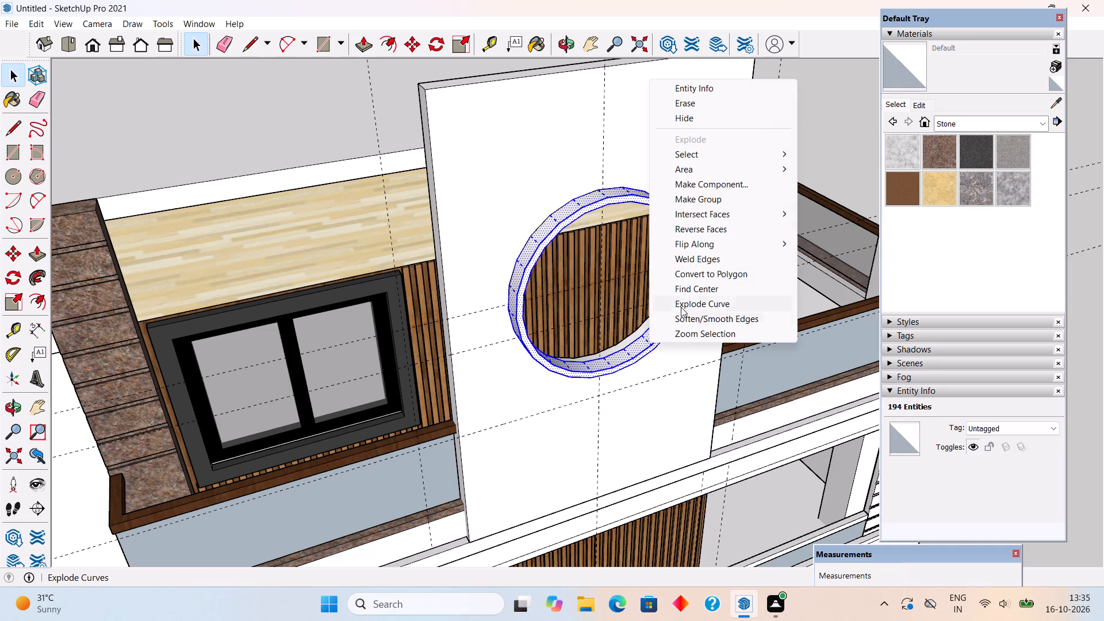
left_click(688, 200)
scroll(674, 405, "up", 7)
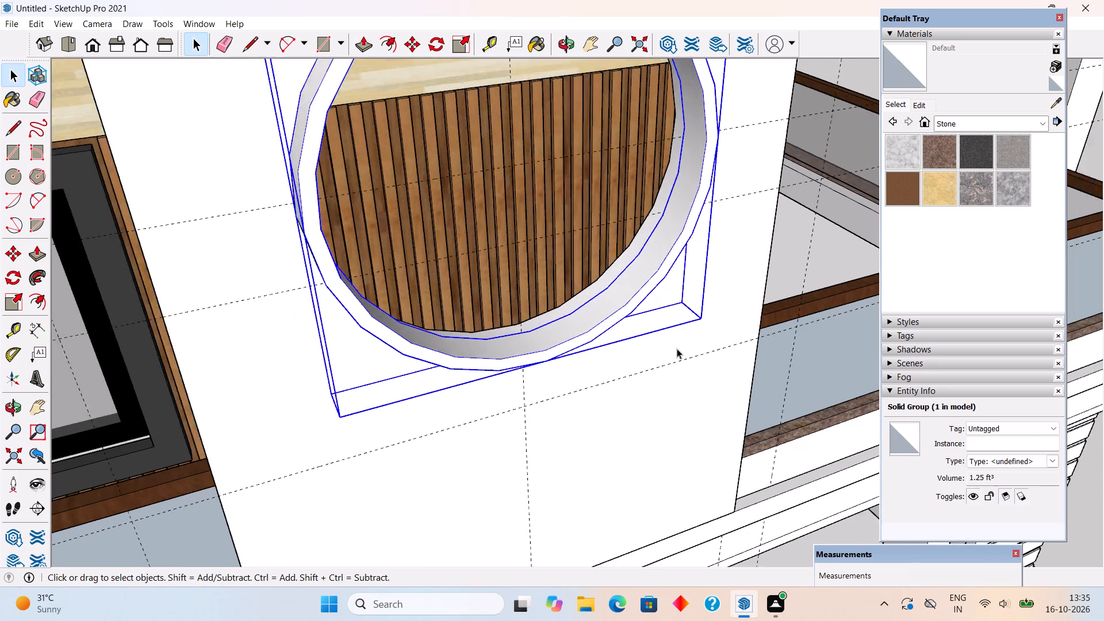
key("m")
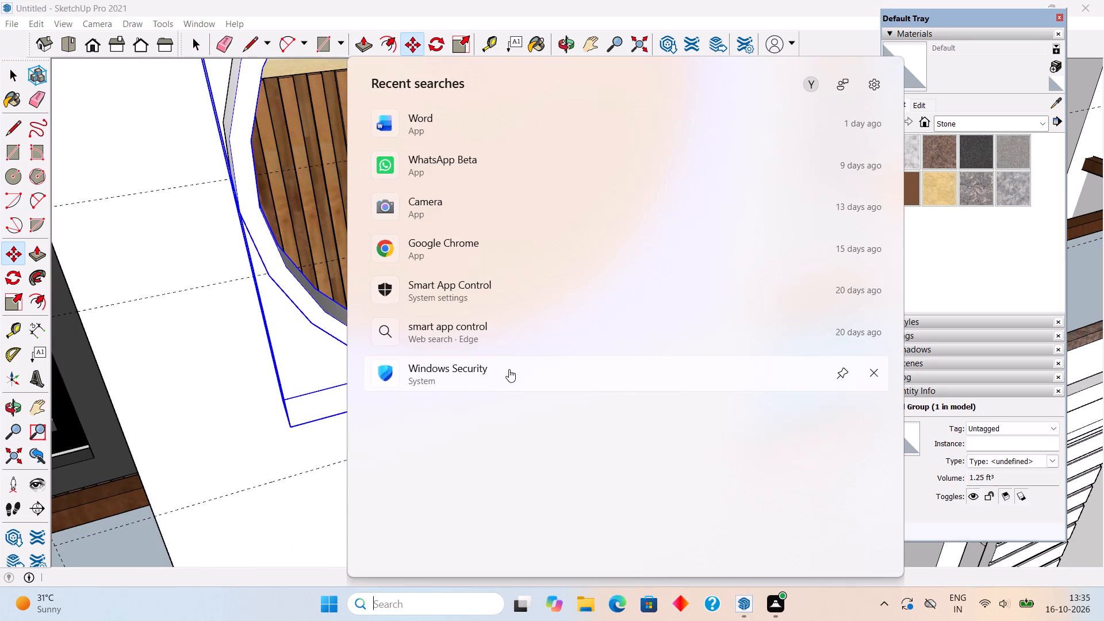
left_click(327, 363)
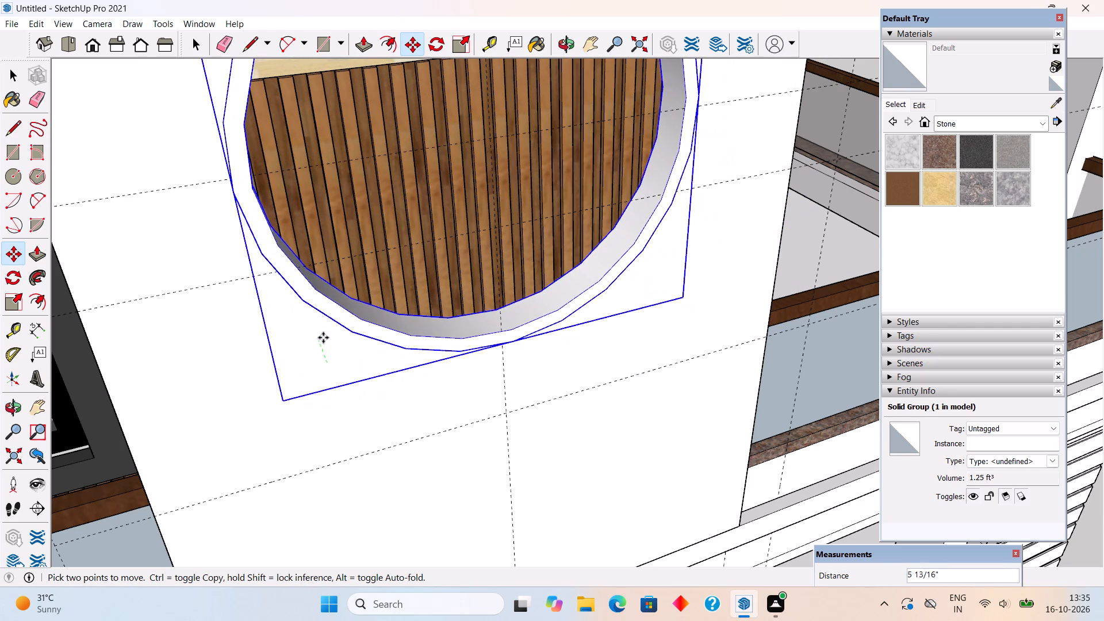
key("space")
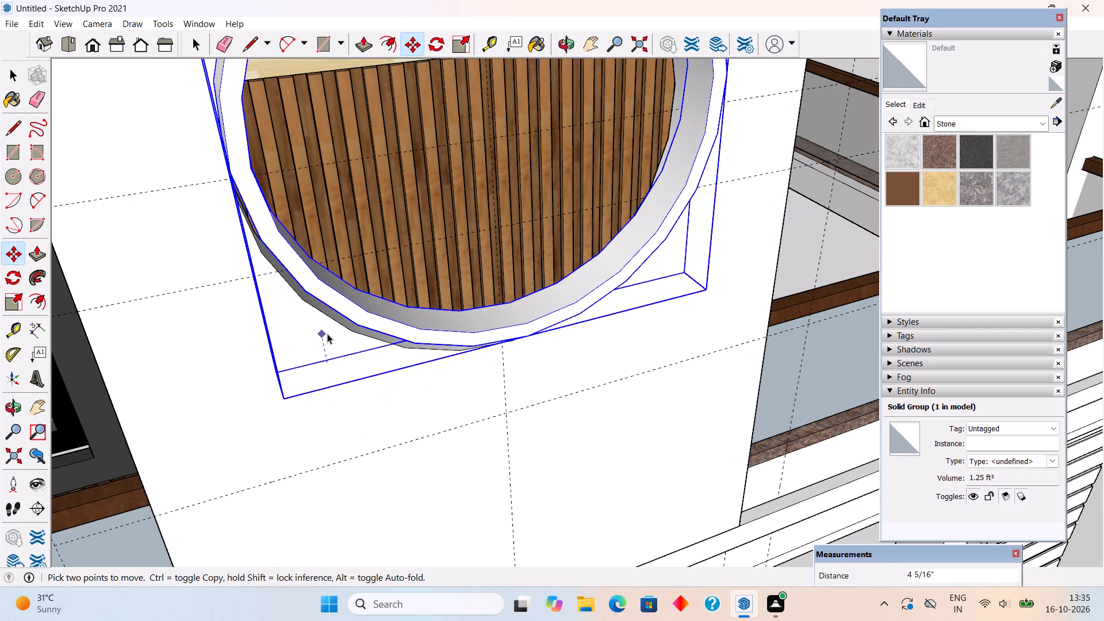
Move the ring group back 6" into the panel's round opening and clear the selection.
scroll(507, 374, "up", 4)
key("m")
scroll(517, 361, "up", 3)
left_click(538, 357)
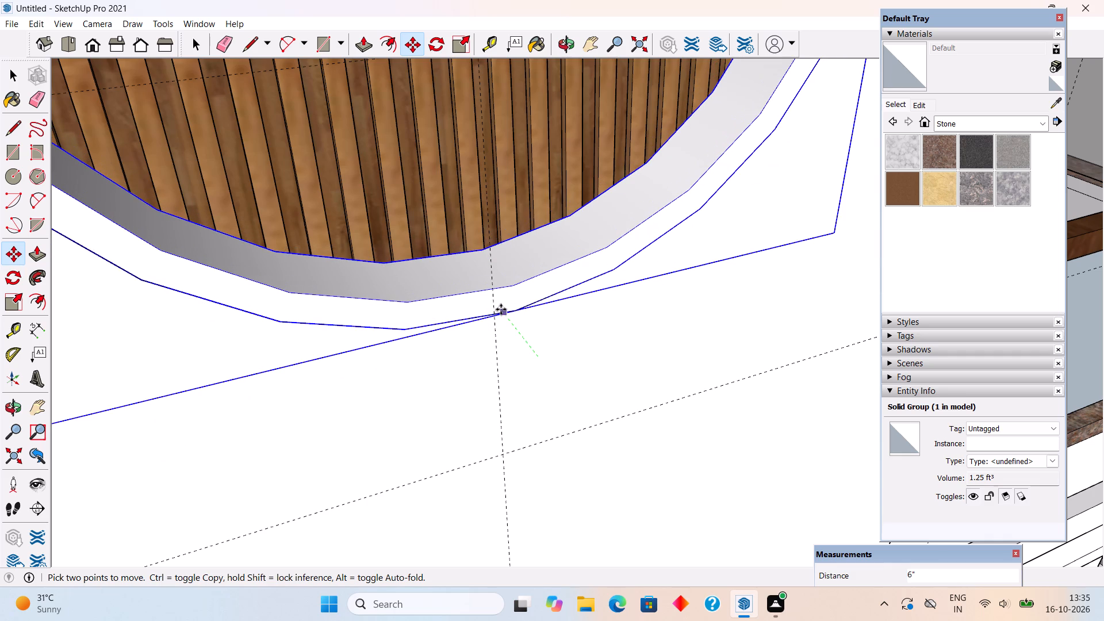
left_click(501, 309)
scroll(564, 442, "down", 11)
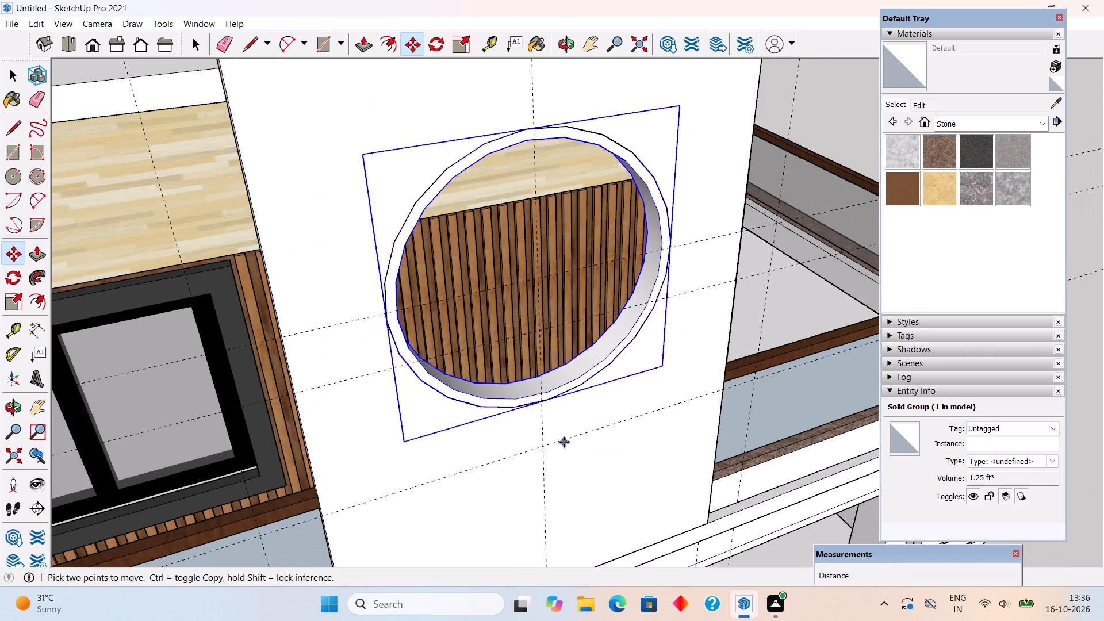
key("space")
scroll(564, 442, "down", 5)
left_click(782, 189)
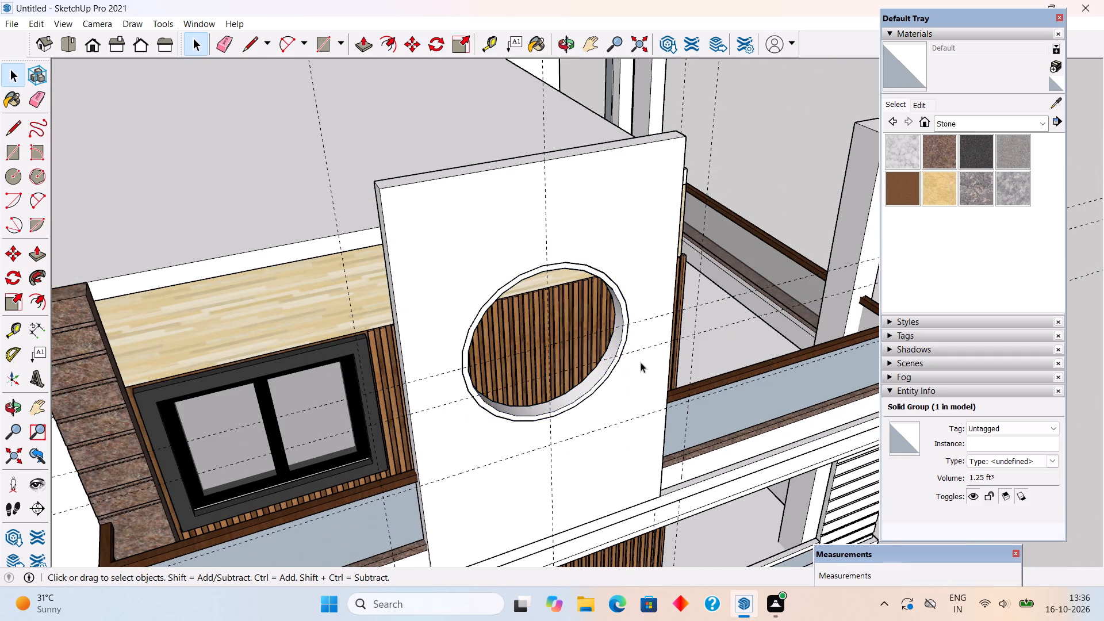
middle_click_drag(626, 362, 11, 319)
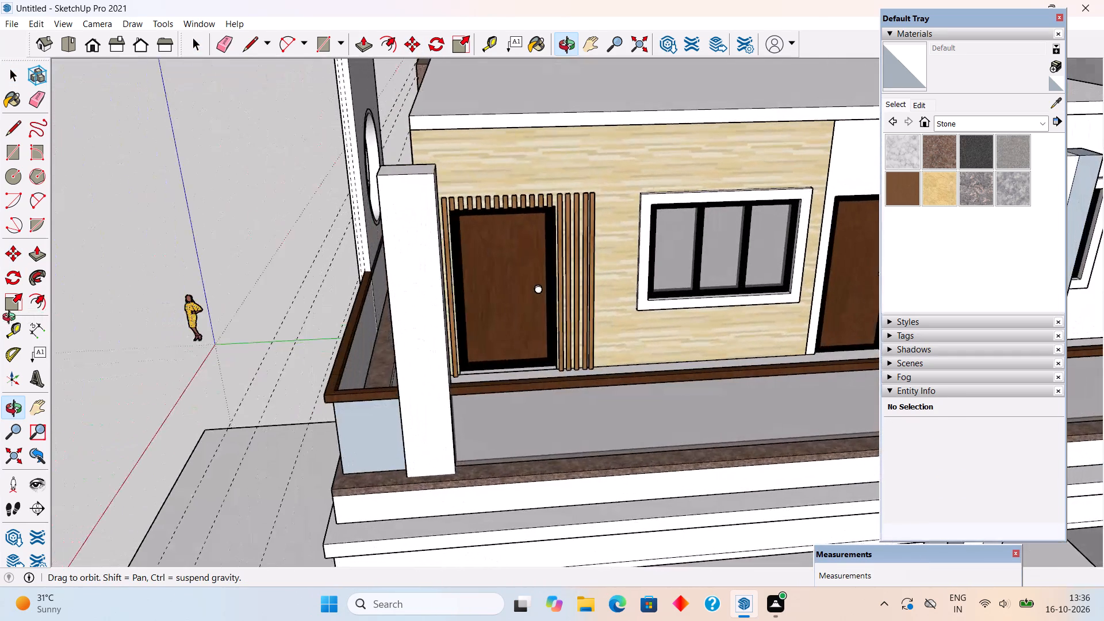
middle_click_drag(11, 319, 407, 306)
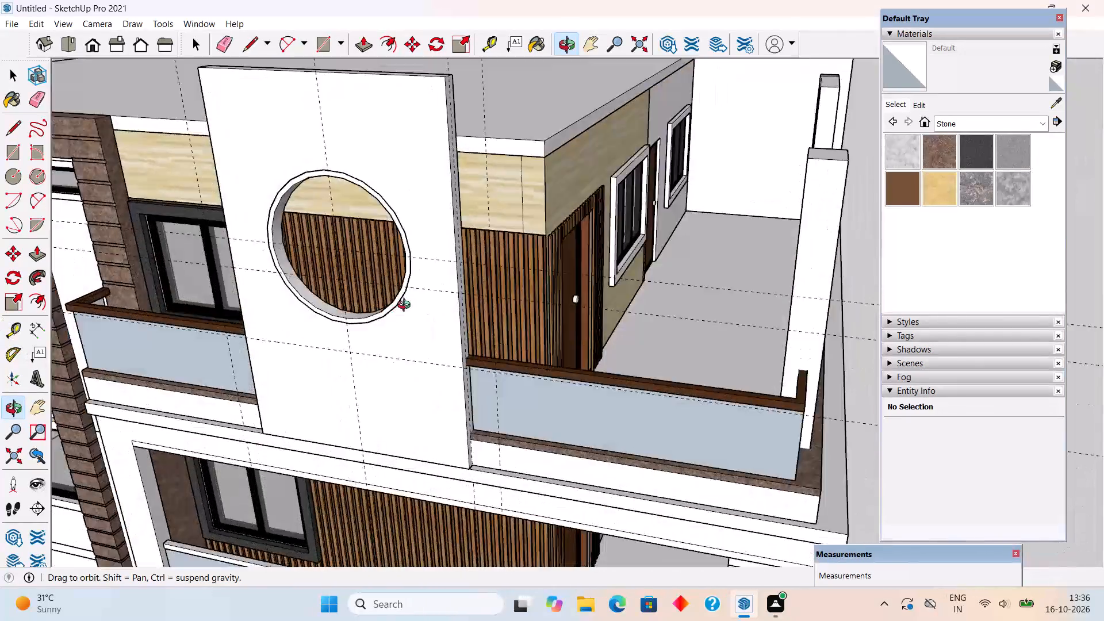
Paint the ring lining the front panel's round opening with the black window-frame material, Color M09.
middle_click_drag(407, 306, 558, 268)
scroll(570, 277, "up", 2)
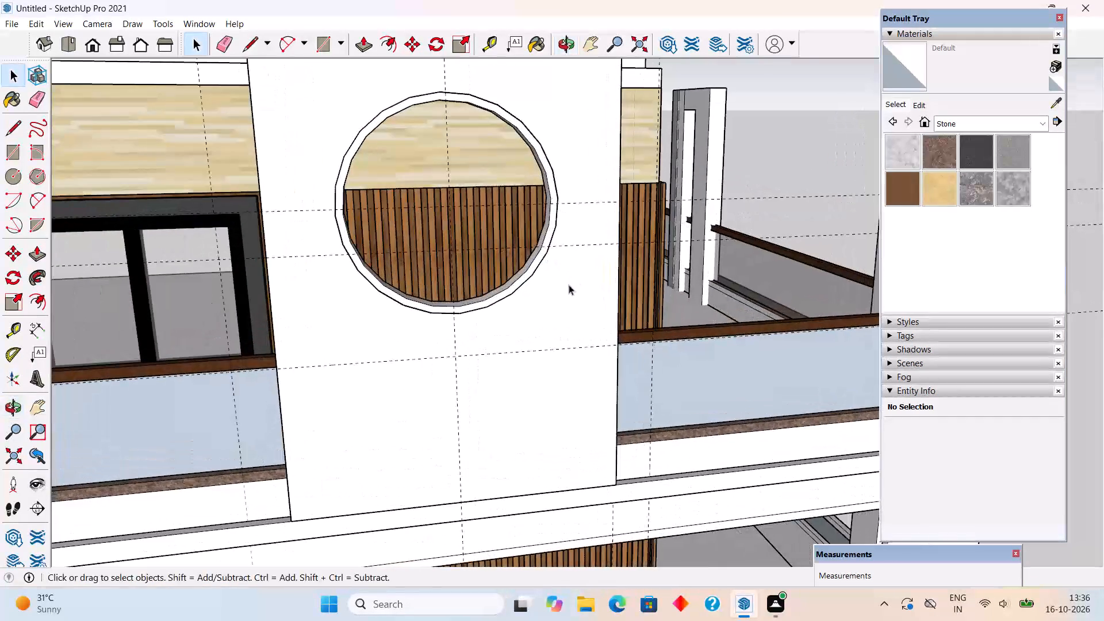
scroll(494, 302, "up", 4)
middle_click_drag(526, 343, 684, 471)
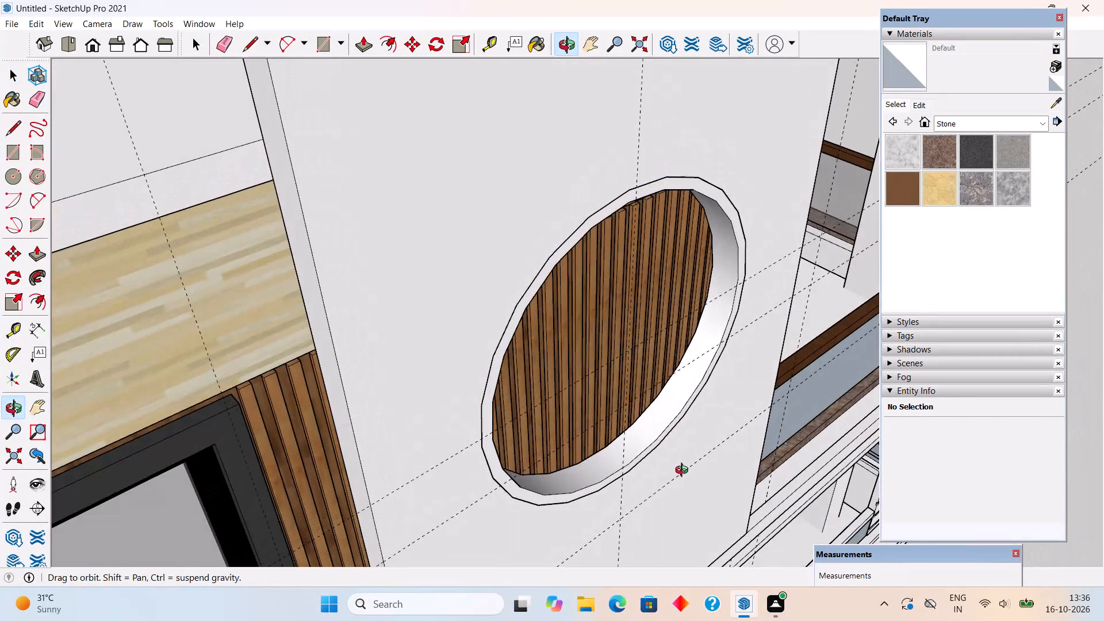
middle_click_drag(684, 471, 577, 390)
scroll(577, 390, "down", 8)
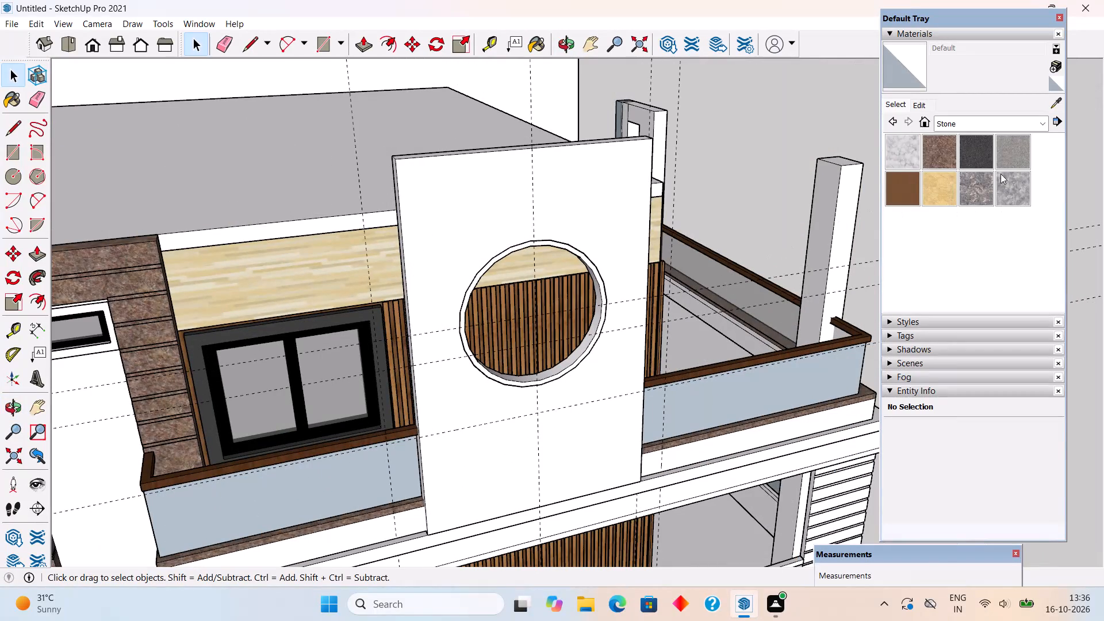
left_click(1055, 102)
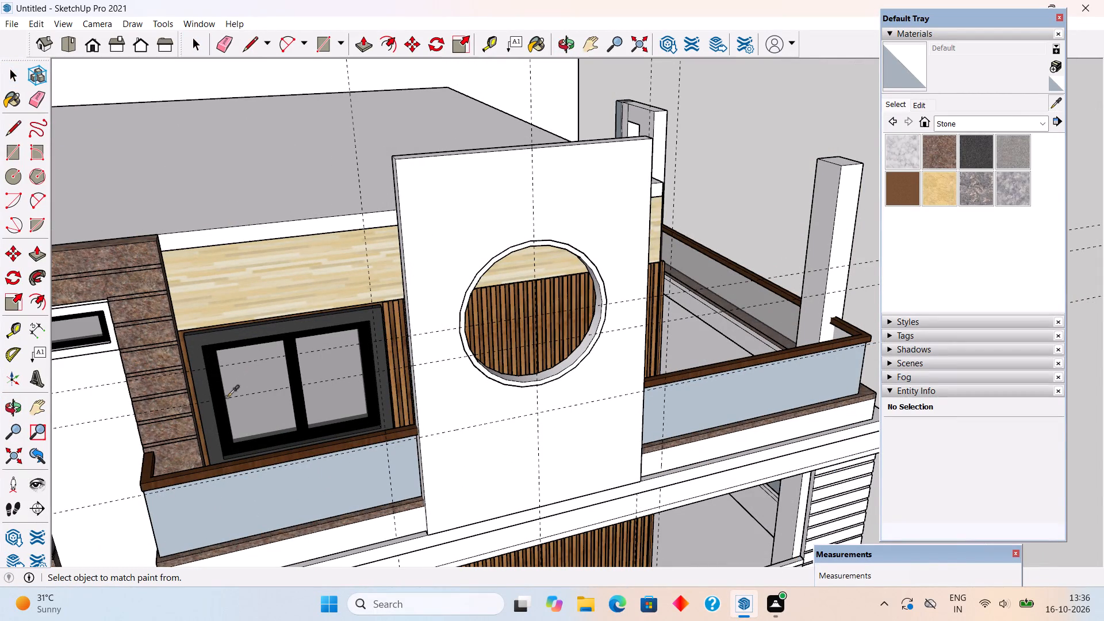
left_click(224, 403)
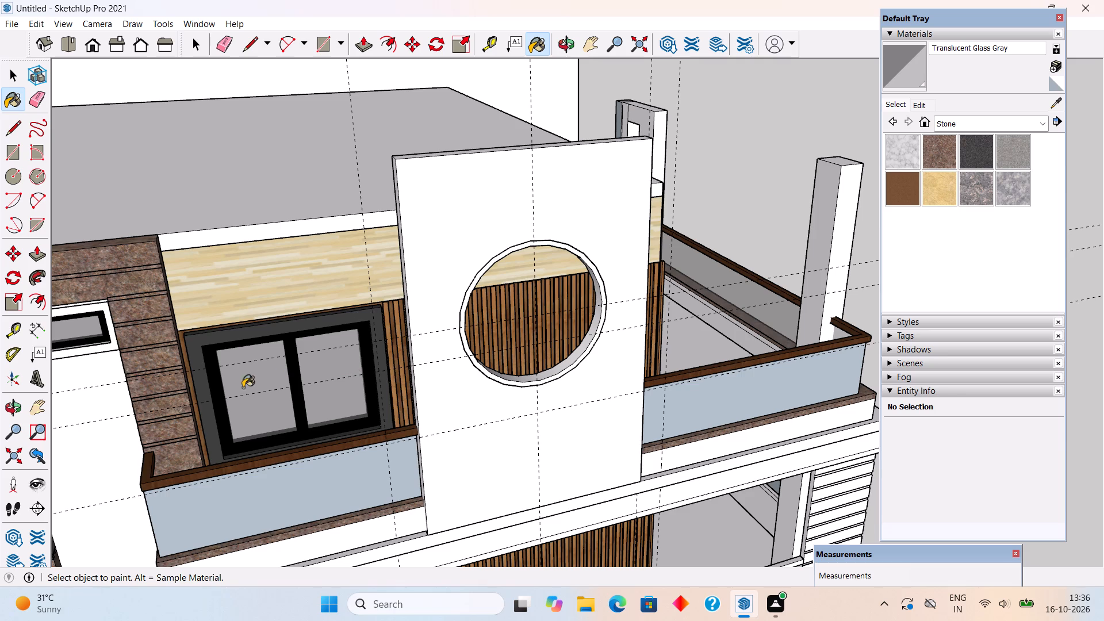
left_click(1052, 109)
scroll(255, 451, "up", 4)
scroll(208, 412, "up", 6)
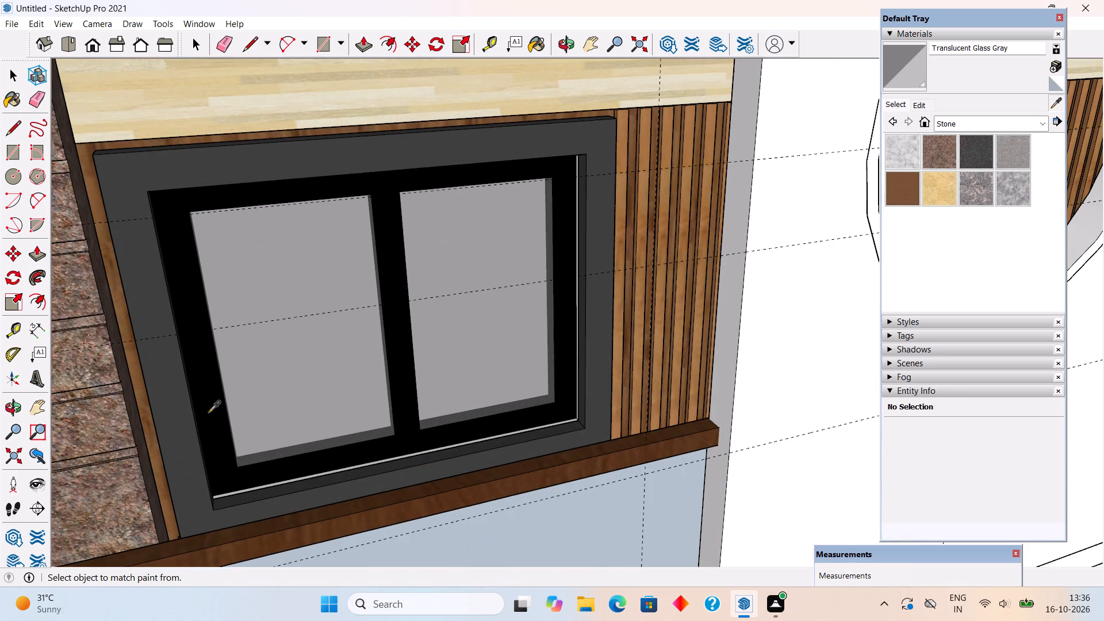
left_click(208, 412)
scroll(365, 458, "down", 2)
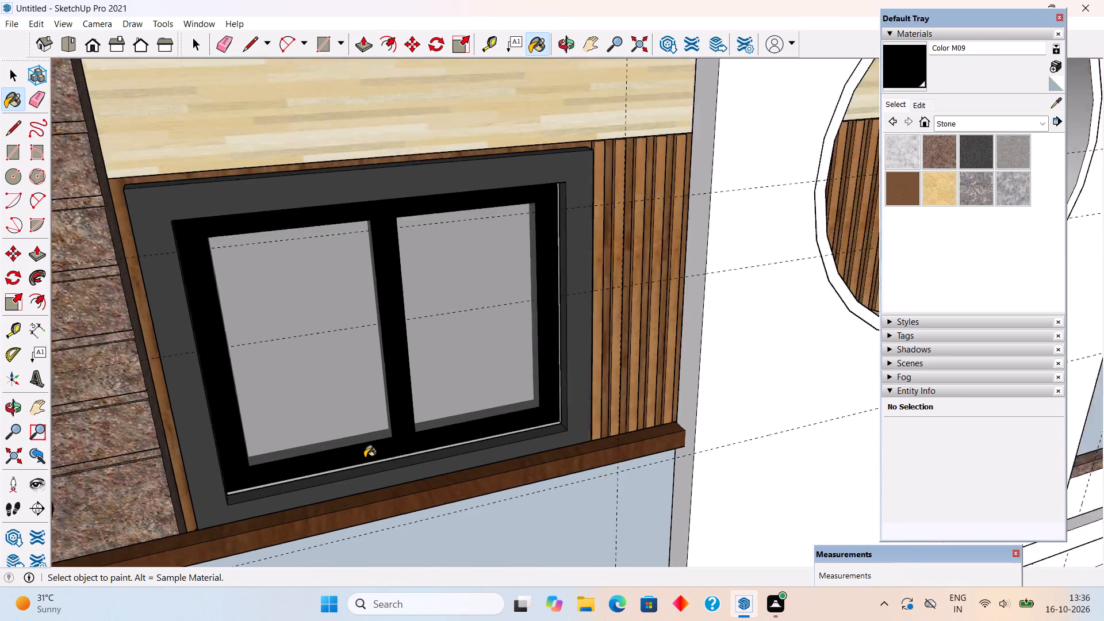
scroll(365, 458, "down", 7)
left_click(573, 371)
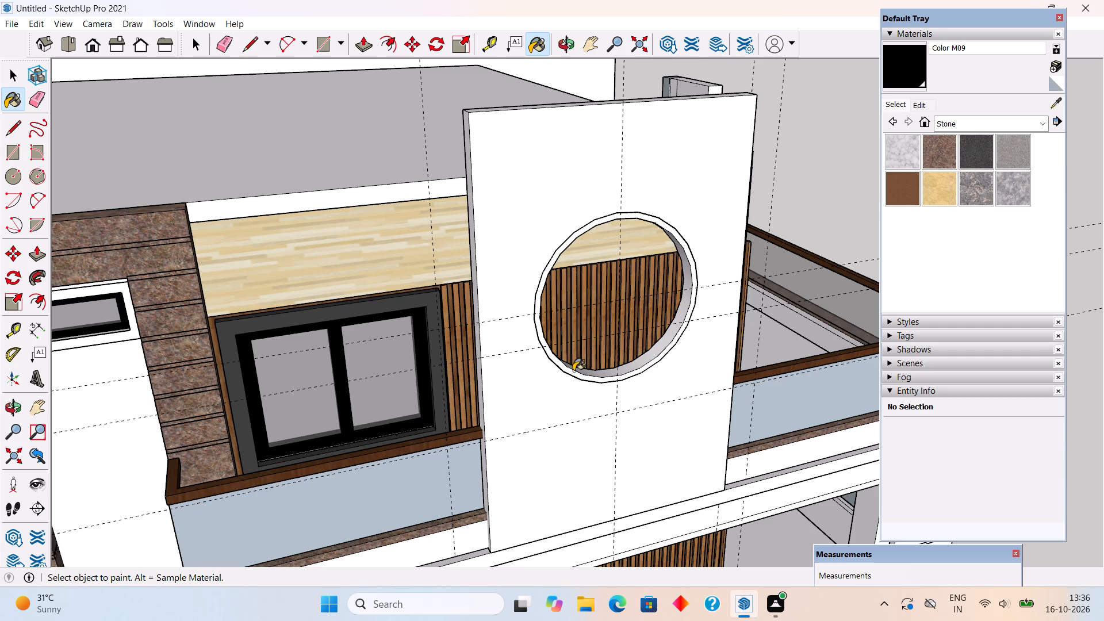
key("space")
Examine the whole house exterior from several angles, including the front panel, balconies and side pillars.
scroll(539, 391, "down", 4)
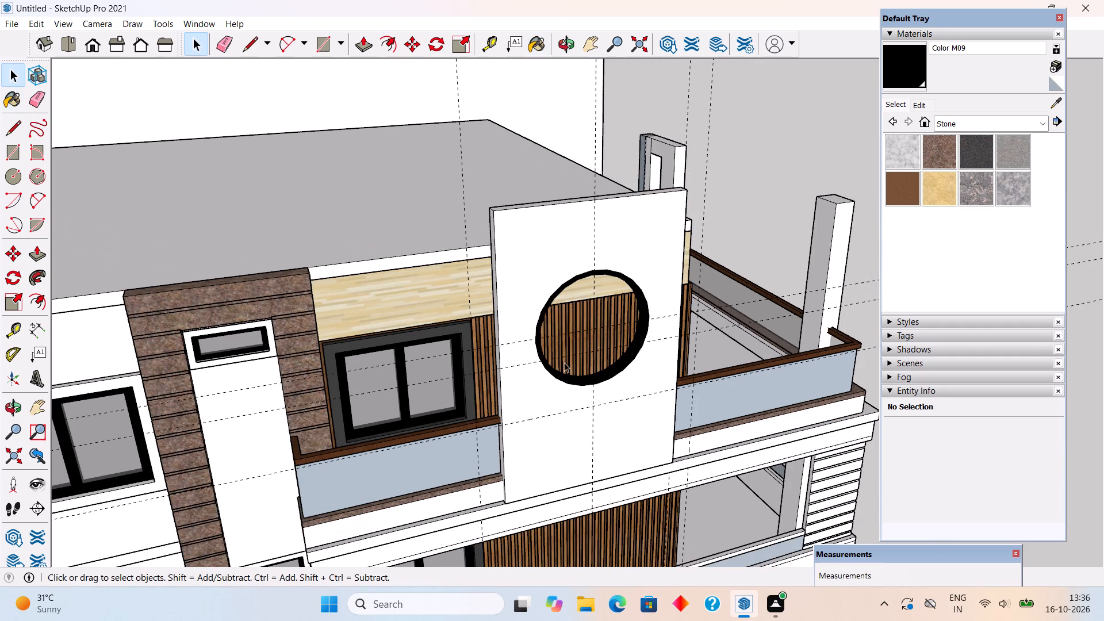
middle_click_drag(656, 327, 603, 203)
middle_click_drag(663, 318, 317, 318)
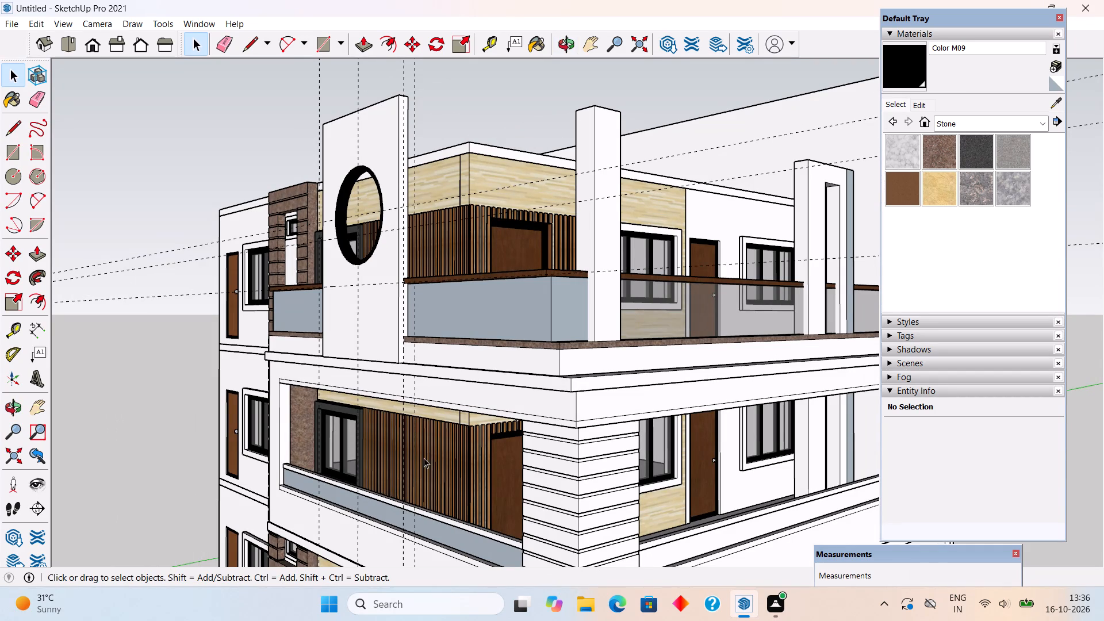
middle_click_drag(401, 470, 560, 496)
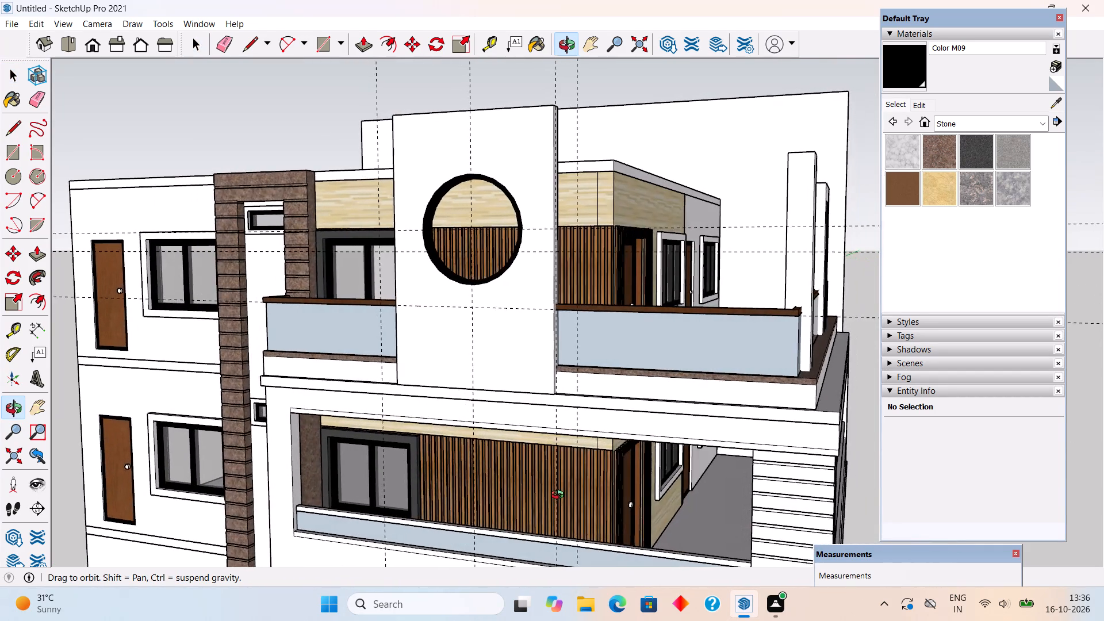
middle_click_drag(560, 496, 703, 518)
scroll(704, 519, "down", 3)
scroll(665, 478, "down", 2)
middle_click_drag(607, 477, 287, 454)
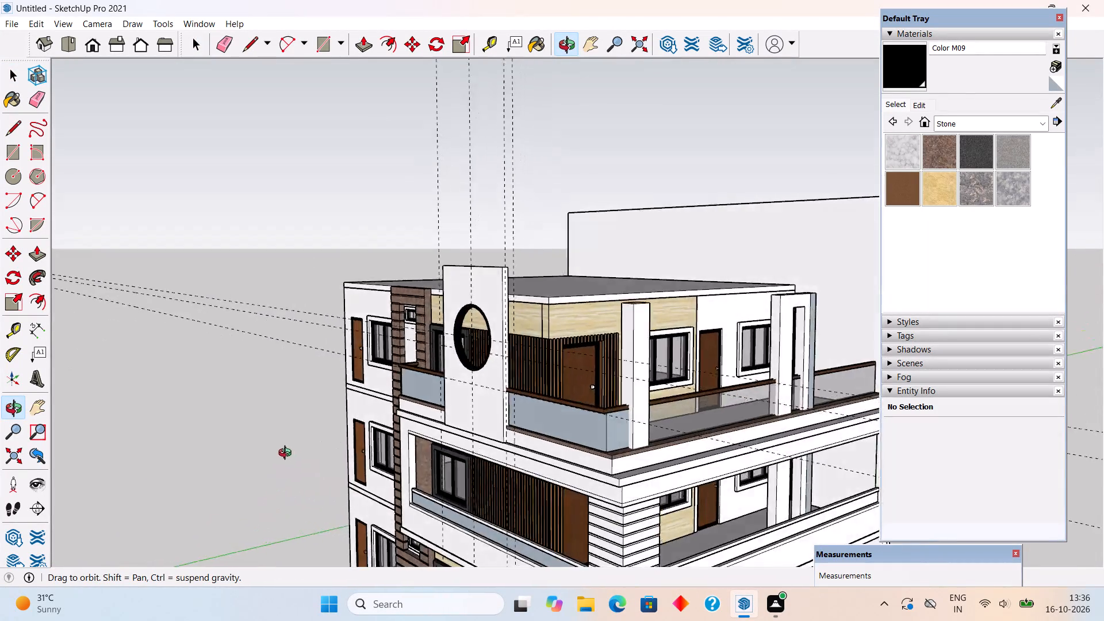
middle_click_drag(287, 454, 303, 401)
scroll(303, 401, "down", 3)
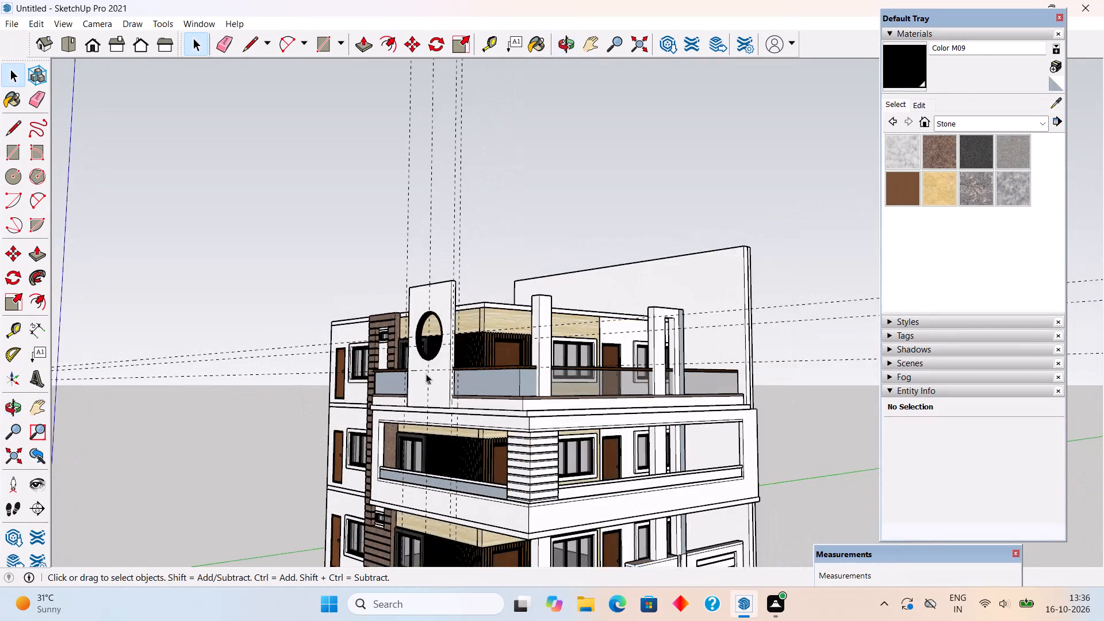
scroll(426, 374, "down", 5)
scroll(476, 516, "up", 5)
middle_click_drag(485, 527, 508, 514)
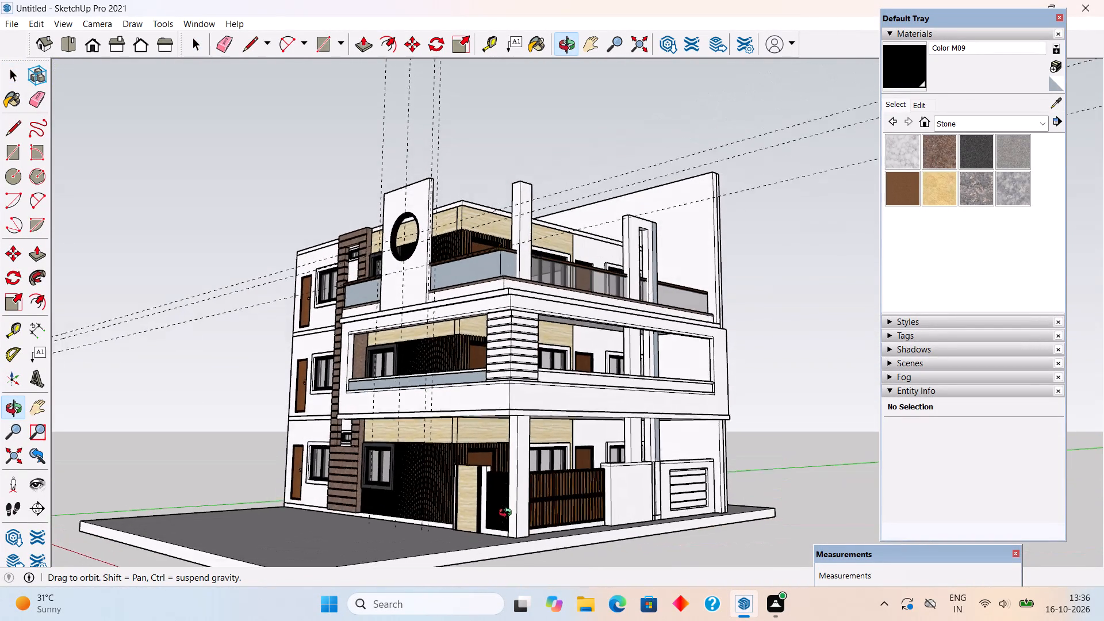
middle_click_drag(508, 514, 508, 519)
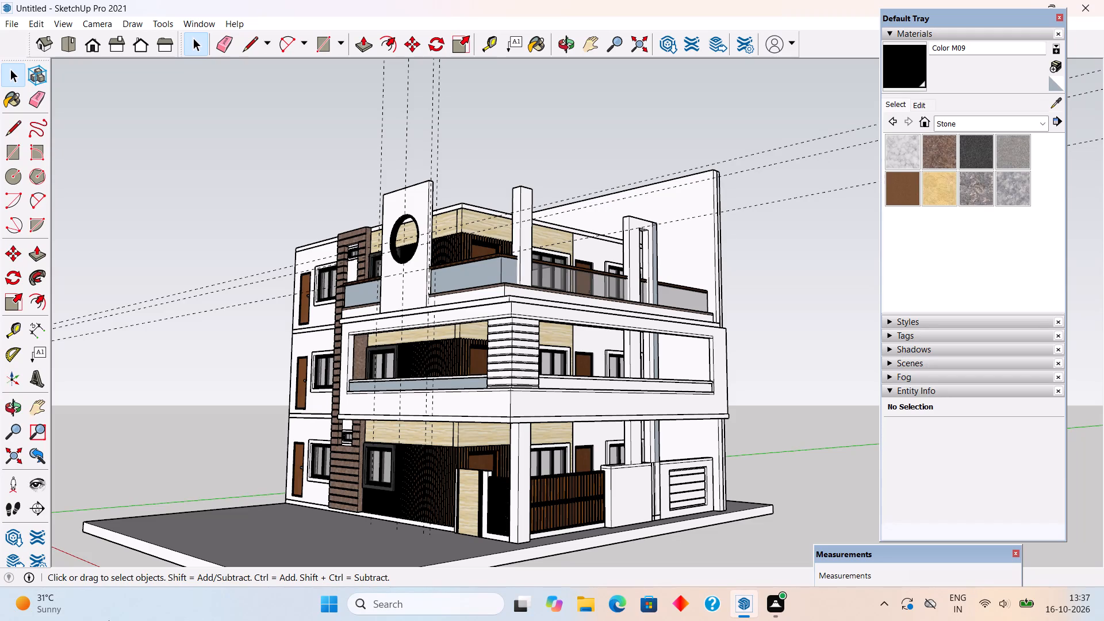
scroll(298, 620, "down", 3)
scroll(398, 296, "down", 4)
middle_click_drag(391, 344, 474, 386)
scroll(478, 385, "up", 2)
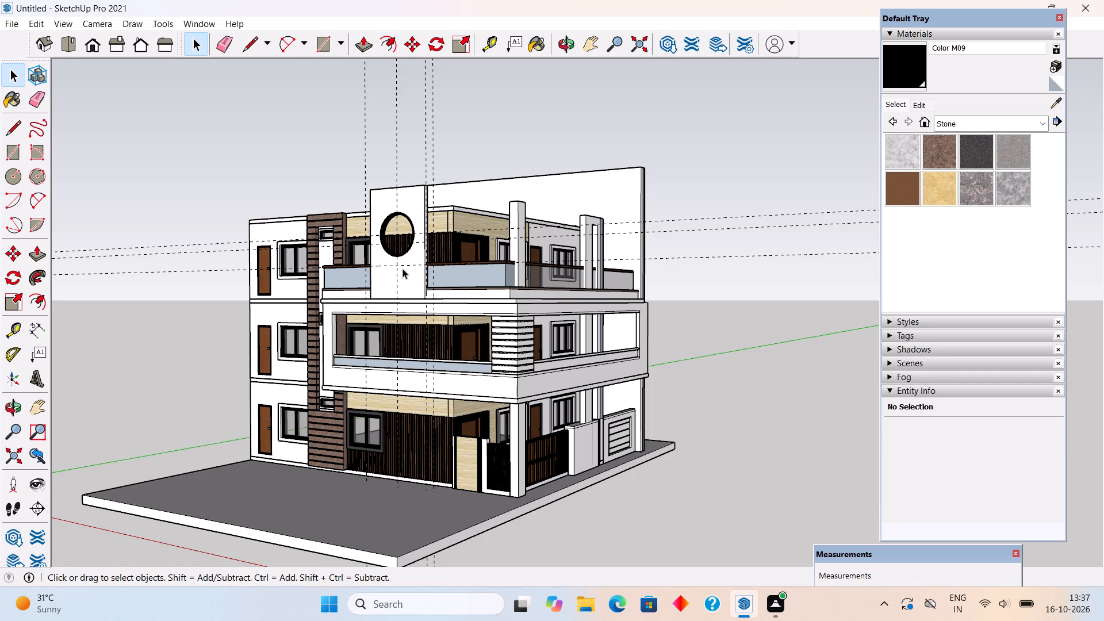
Paint the top balcony's front railing glass with Translucent Glass Gray, sampled from the side railing.
scroll(401, 264, "up", 4)
scroll(368, 301, "up", 4)
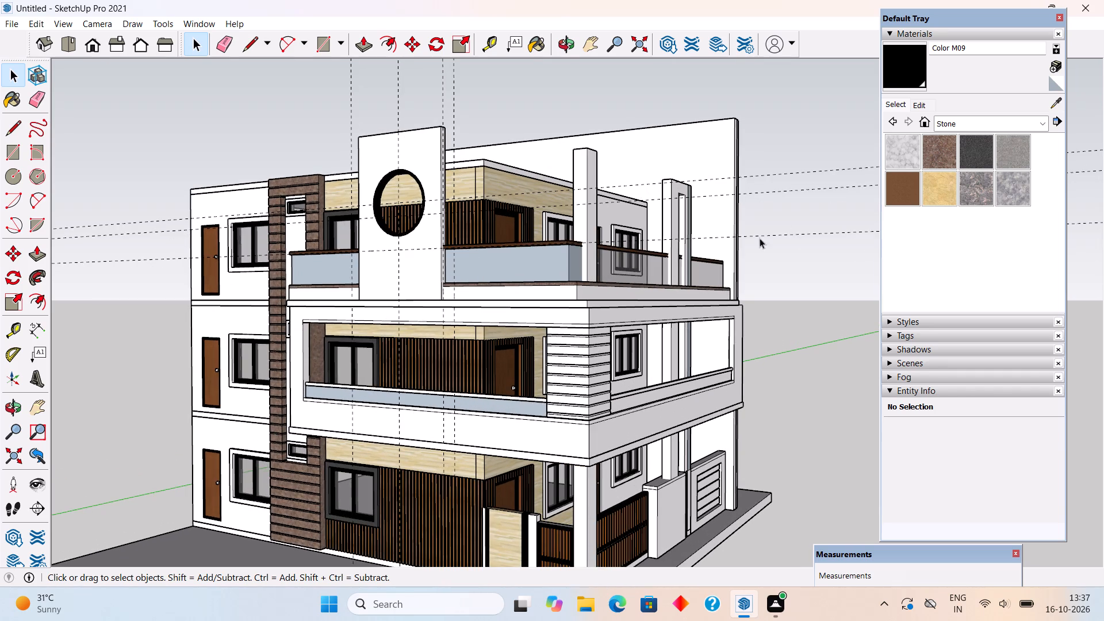
left_click(1054, 105)
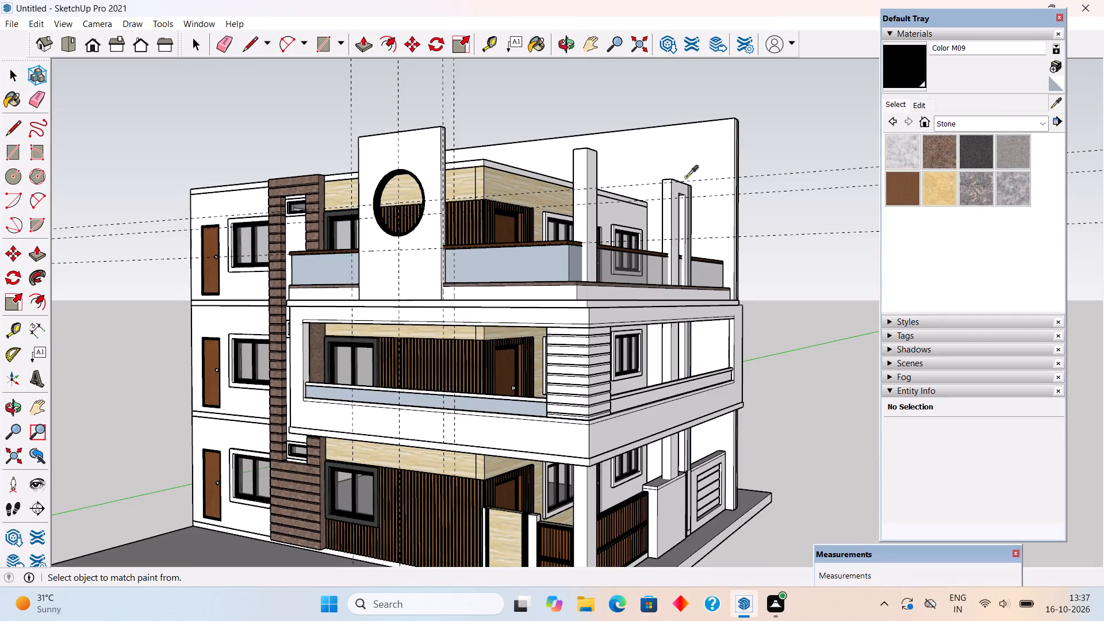
left_click(631, 264)
left_click(520, 269)
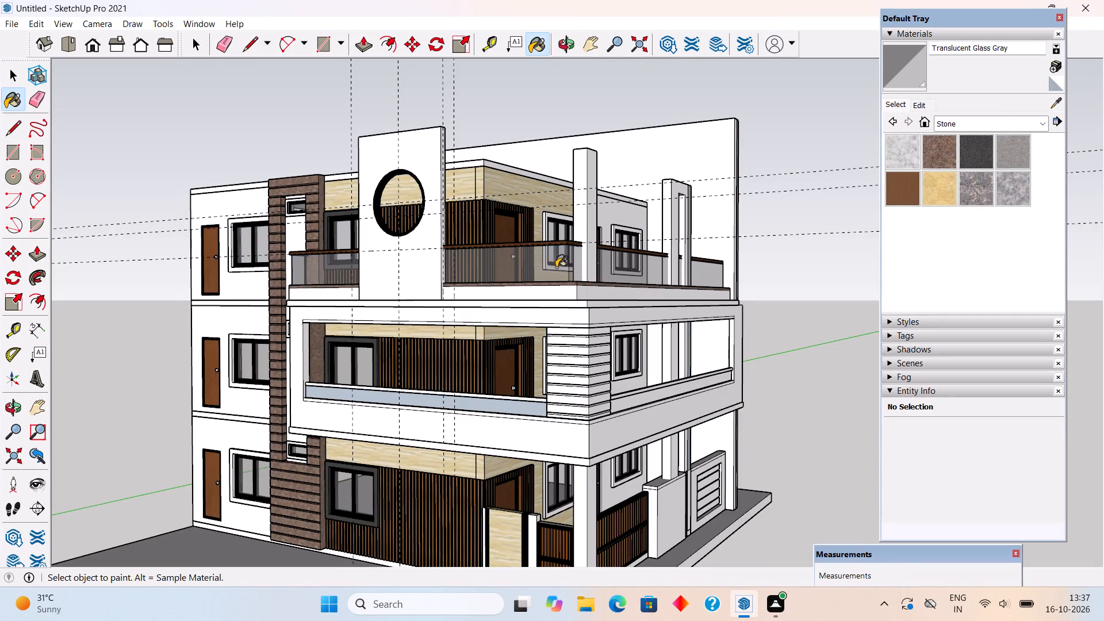
Examine the top balcony's glass railing and the front facade up close and from a distance.
scroll(508, 289, "up", 5)
middle_click_drag(527, 294, 561, 312)
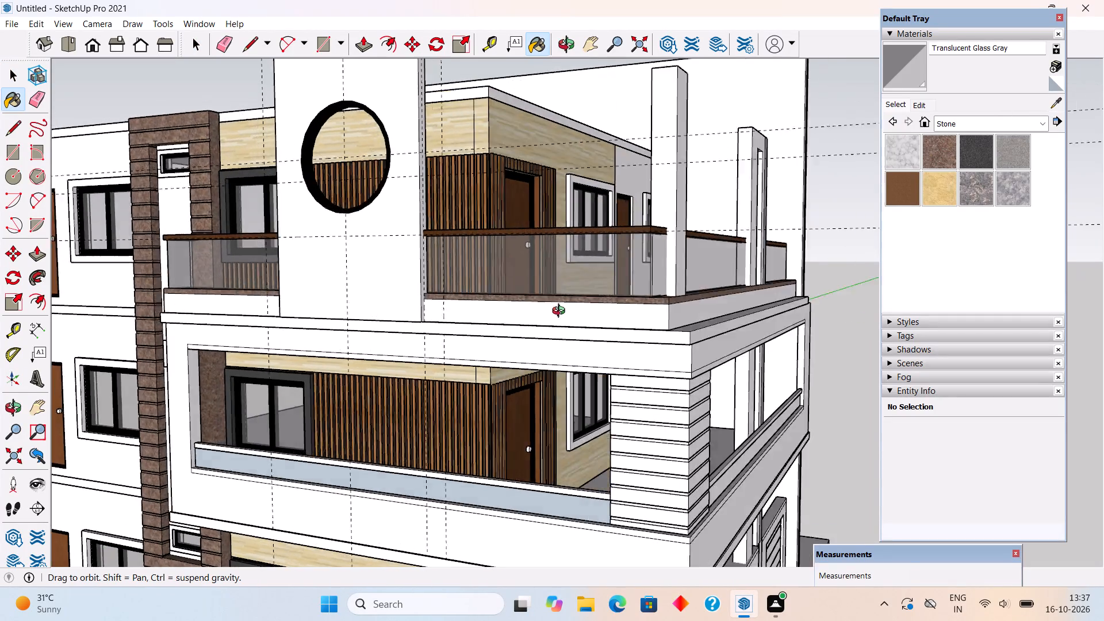
middle_click_drag(561, 312, 718, 312)
scroll(718, 312, "down", 3)
scroll(527, 298, "down", 4)
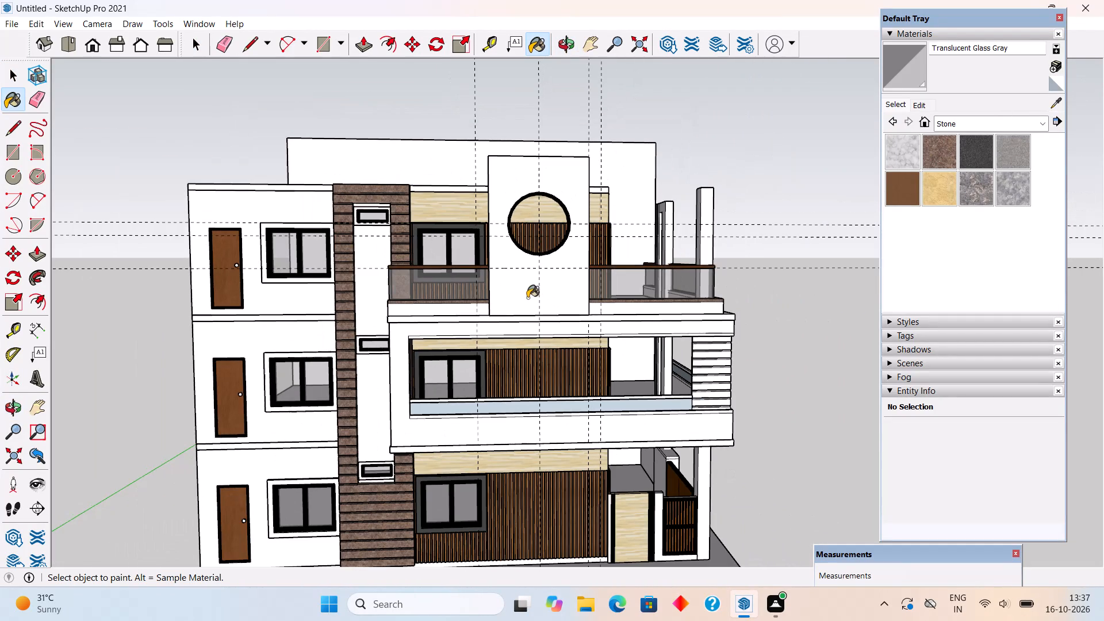
middle_click_drag(641, 455, 421, 482)
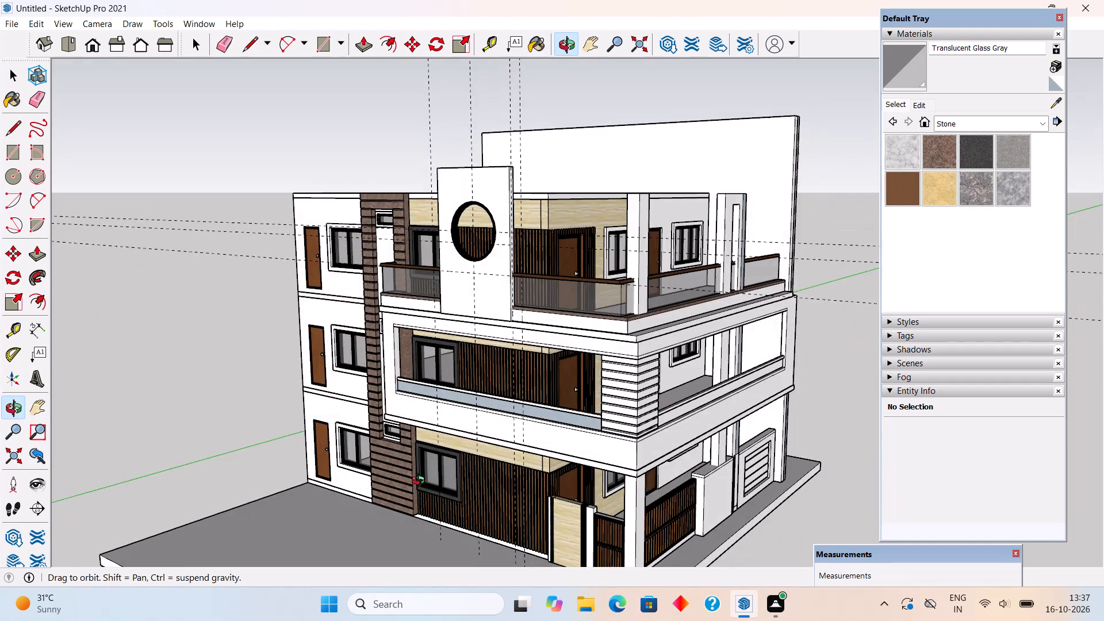
middle_click_drag(421, 482, 440, 478)
key("space")
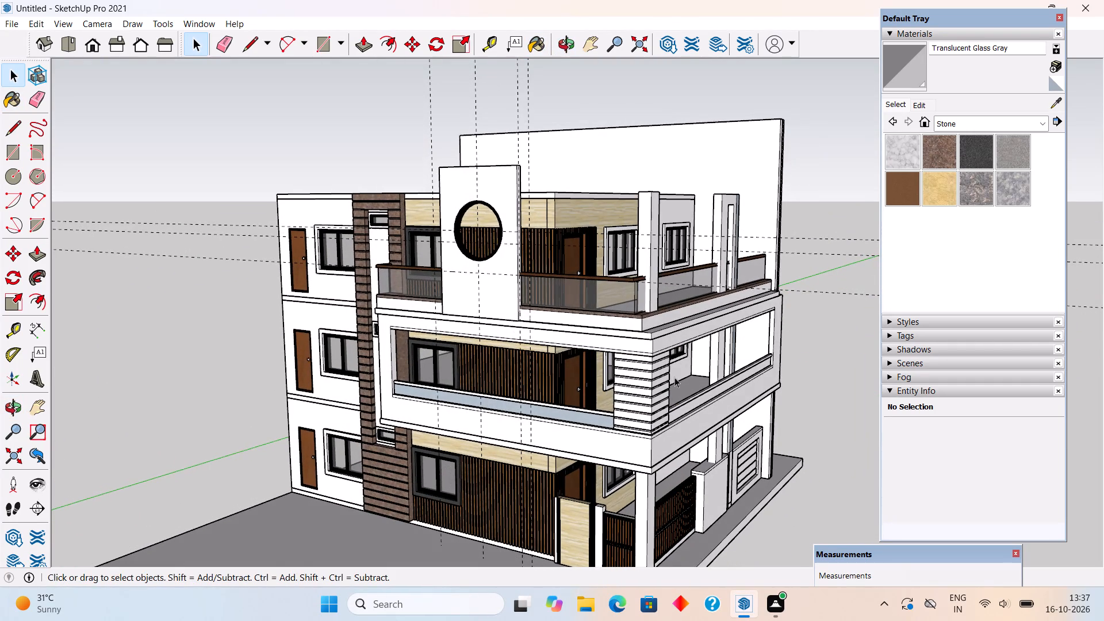
scroll(646, 395, "down", 3)
middle_click_drag(549, 449, 622, 407)
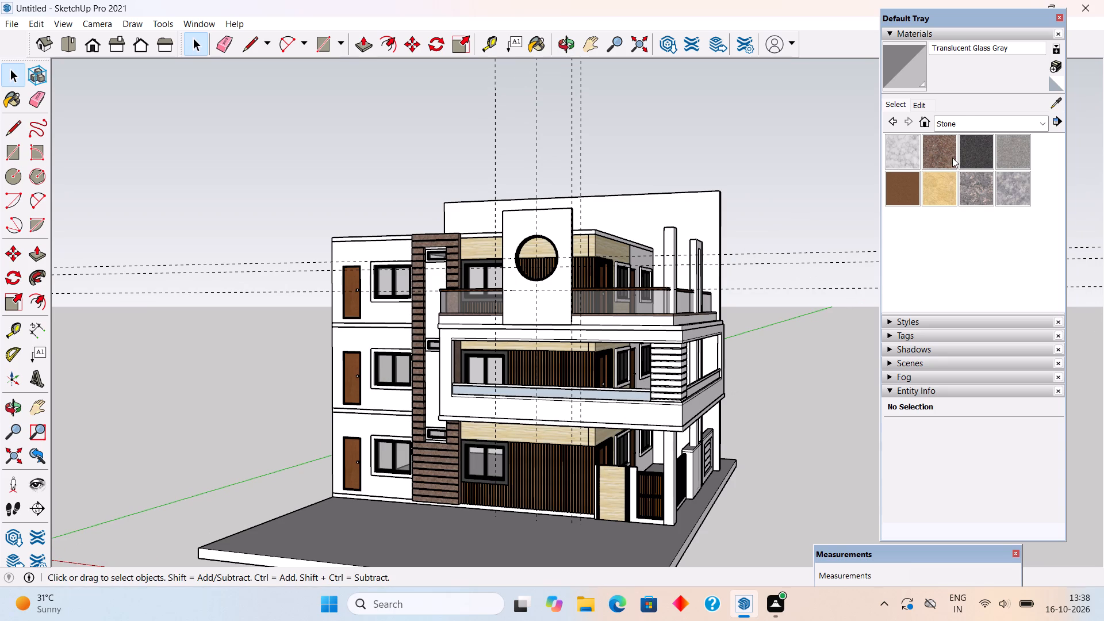
Browse the Tile material collection for a suitable exterior finish.
scroll(958, 122, "up", 7)
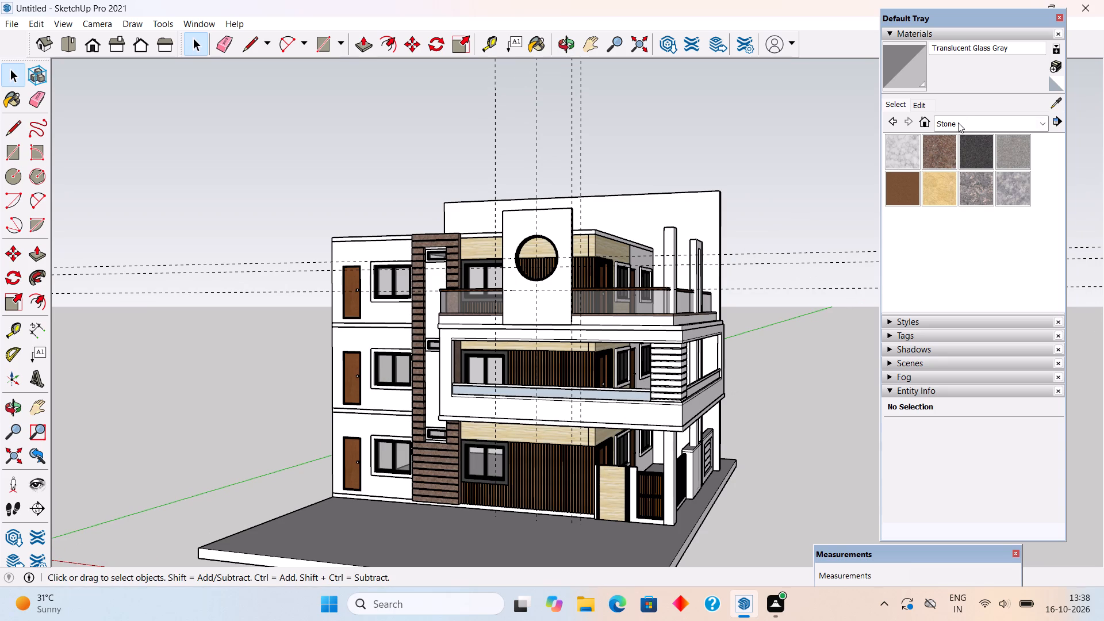
left_click(949, 120)
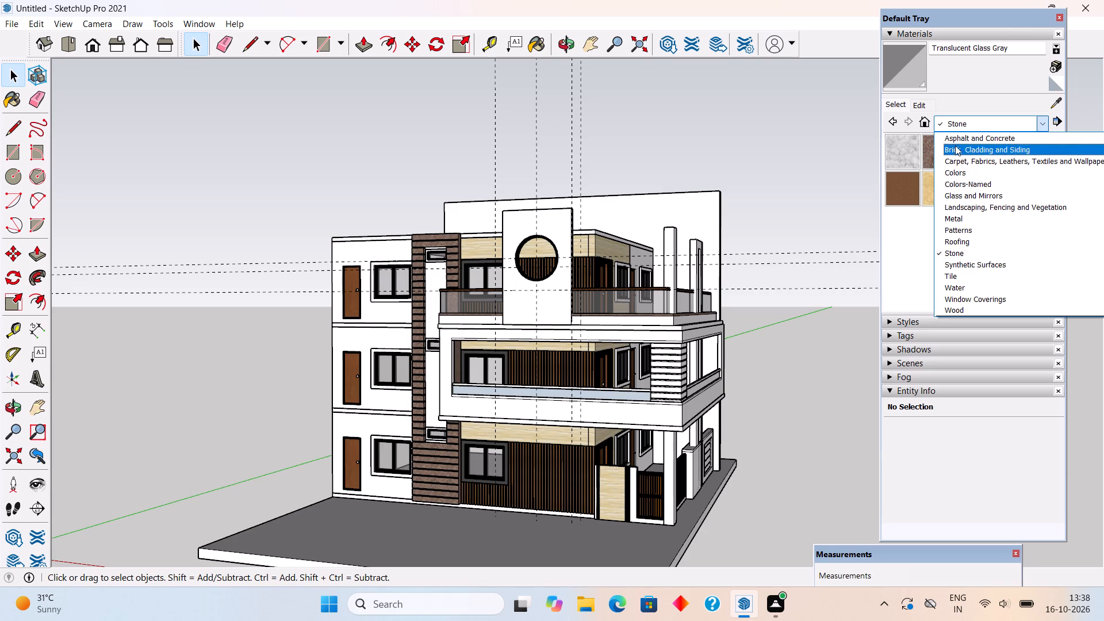
left_click(974, 271)
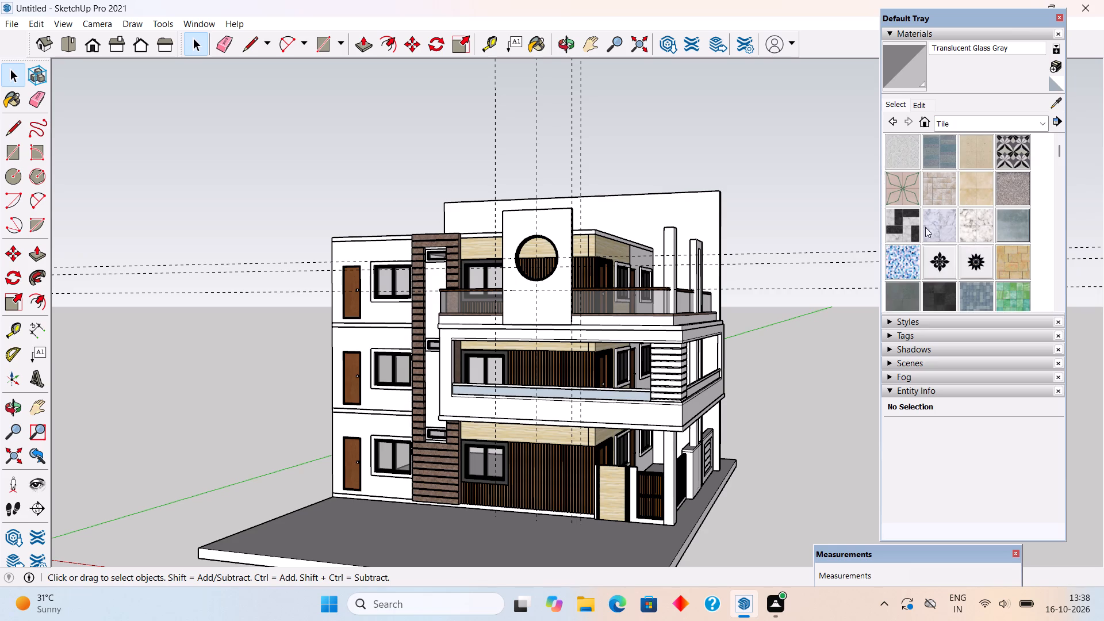
scroll(975, 209, "down", 2)
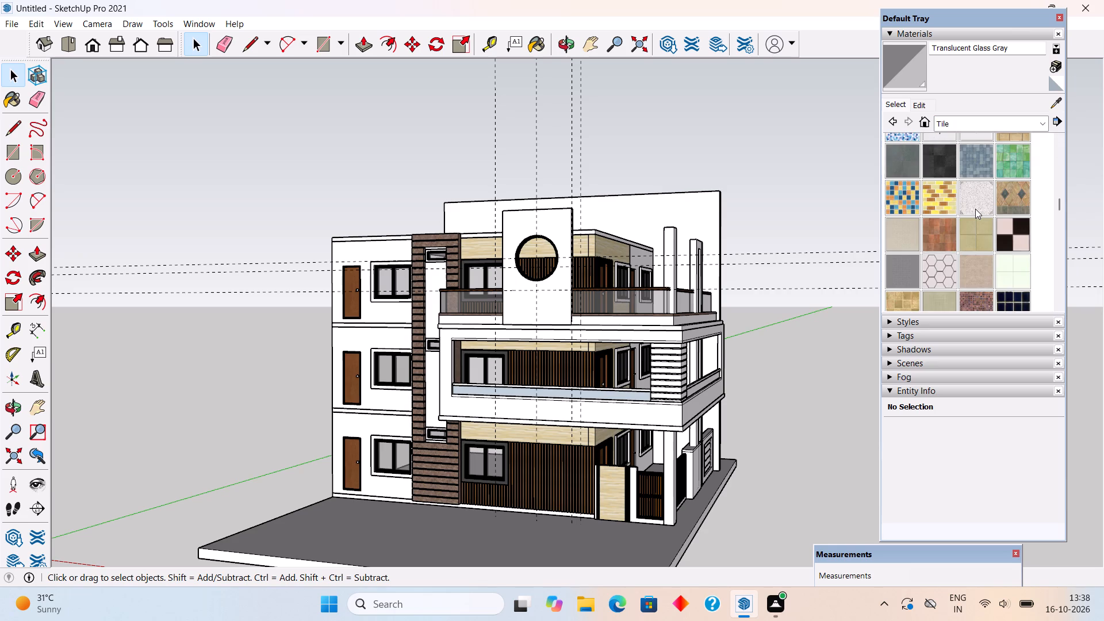
scroll(975, 209, "down", 3)
scroll(975, 209, "up", 2)
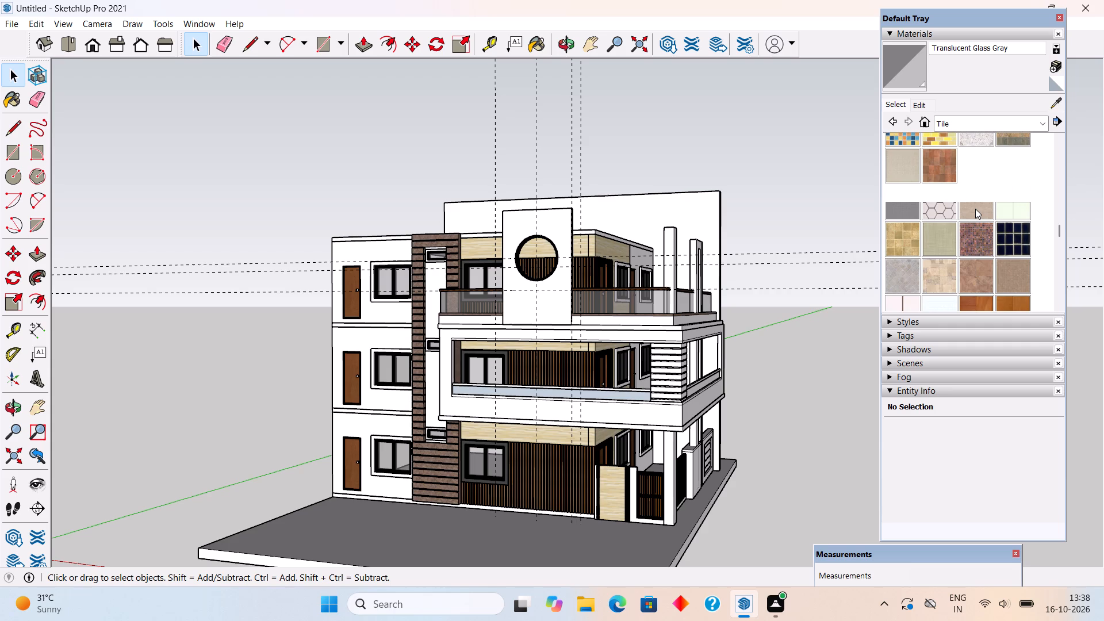
scroll(975, 209, "up", 3)
scroll(975, 209, "down", 2)
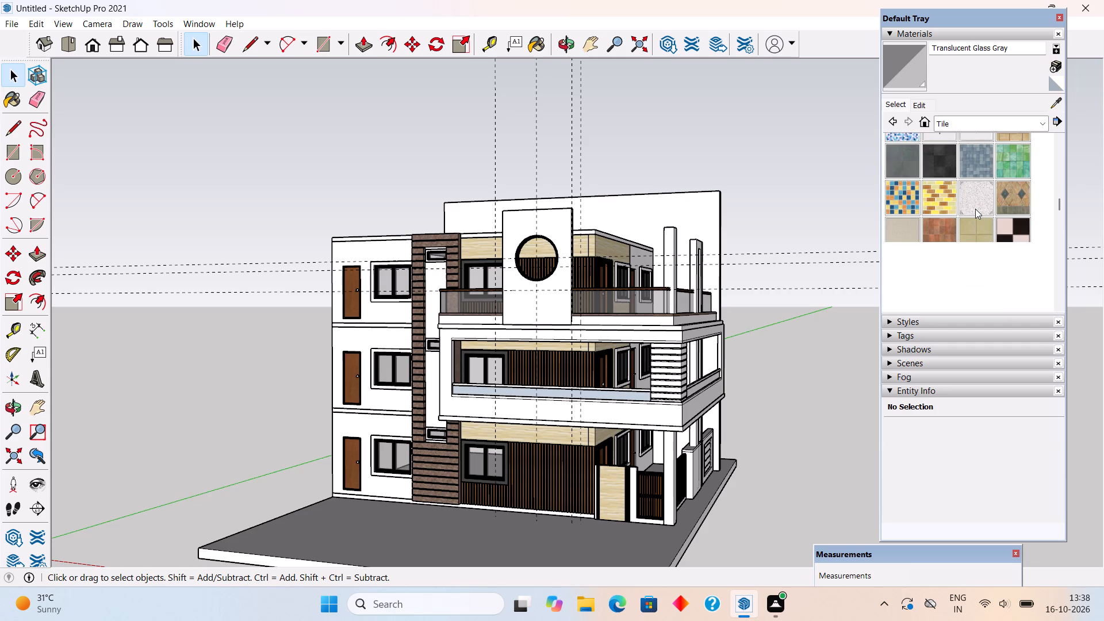
Paint the top-balcony front panel with Wood Floor Light, sampled from the light wood band above the ground-floor slats.
left_click(1053, 106)
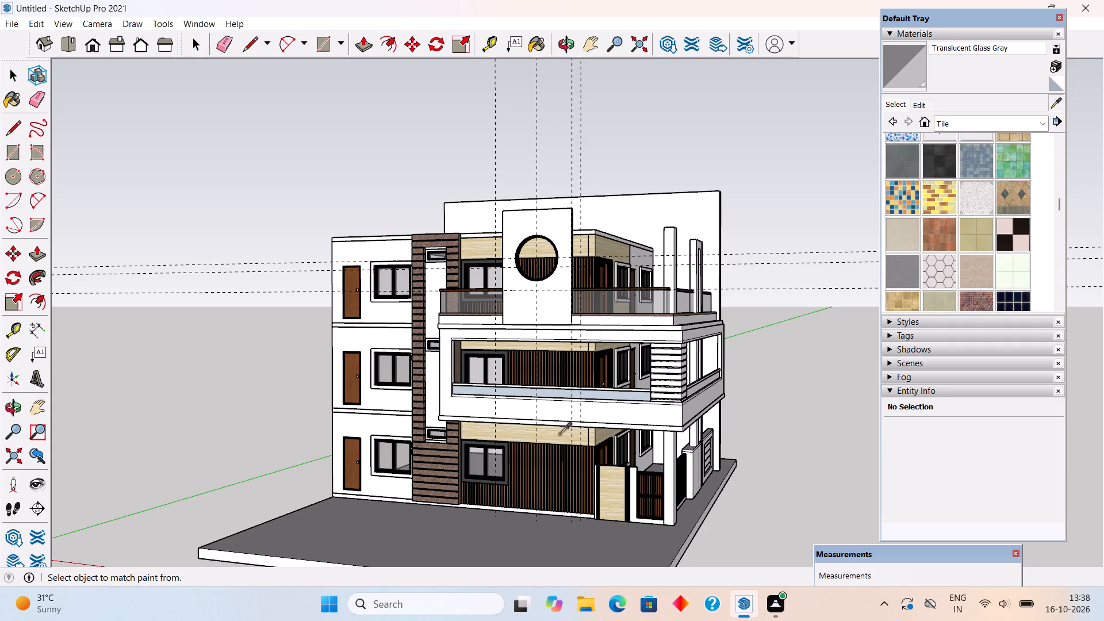
left_click(559, 434)
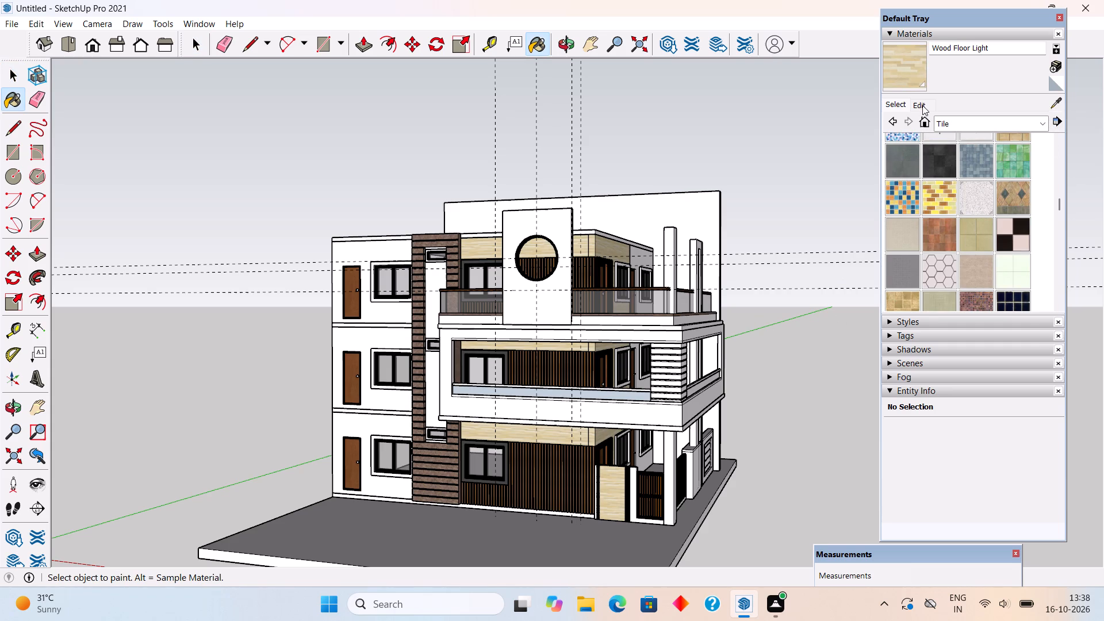
left_click(916, 103)
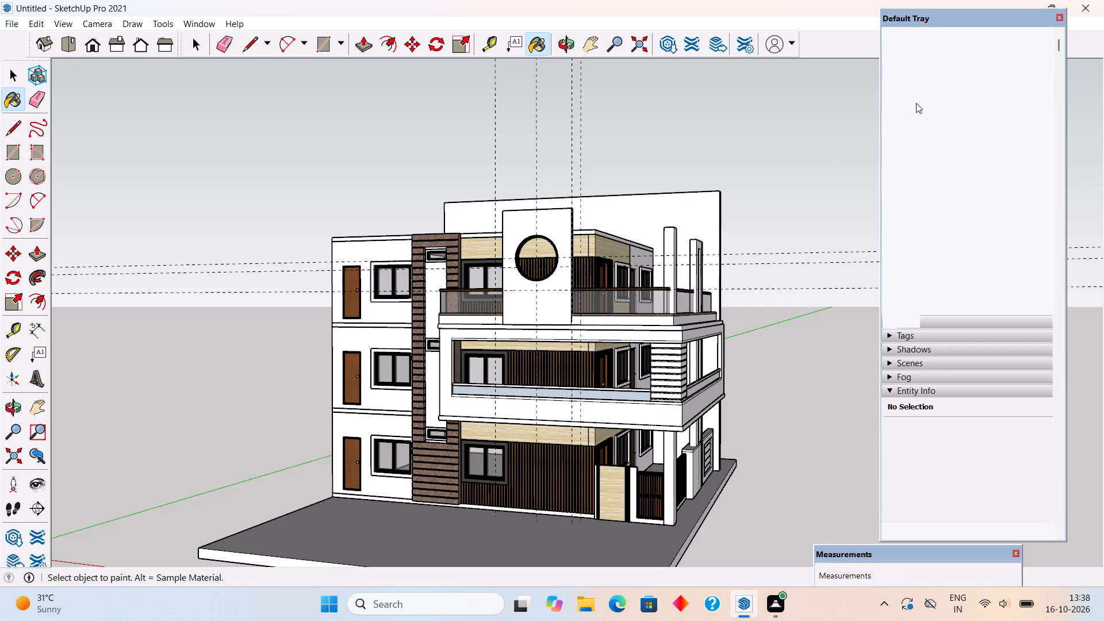
left_click(530, 308)
scroll(530, 308, "up", 4)
key("space")
triple_click(530, 308)
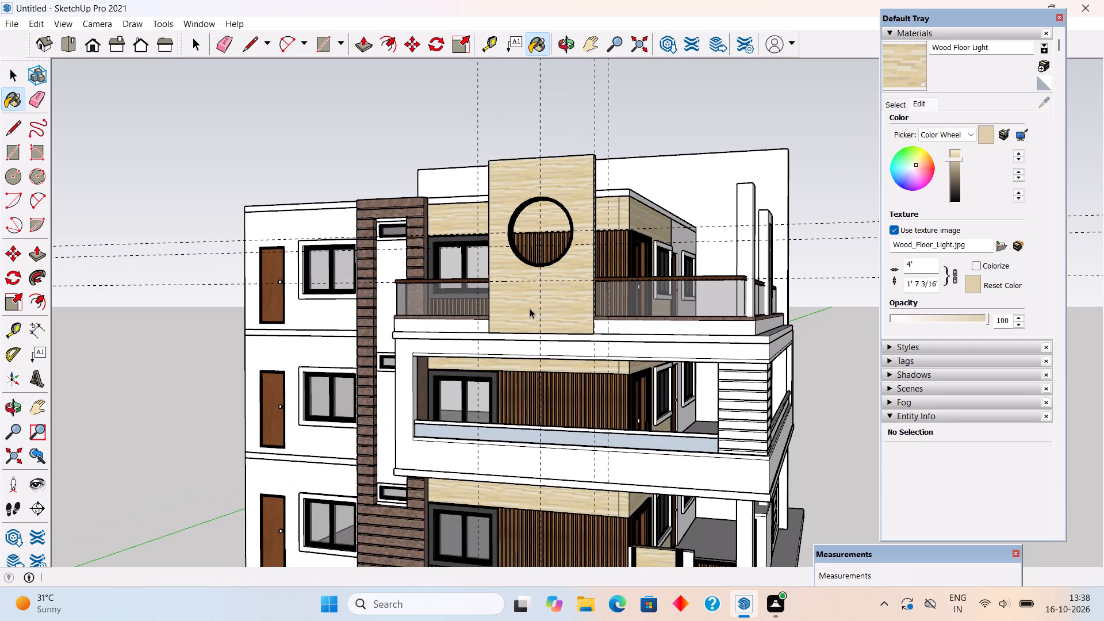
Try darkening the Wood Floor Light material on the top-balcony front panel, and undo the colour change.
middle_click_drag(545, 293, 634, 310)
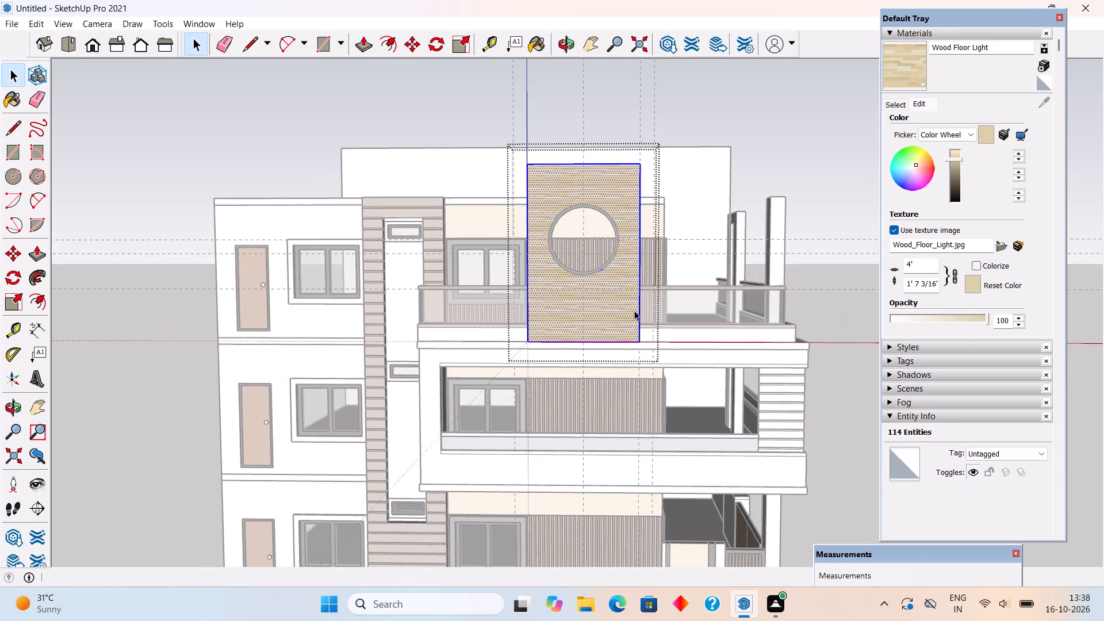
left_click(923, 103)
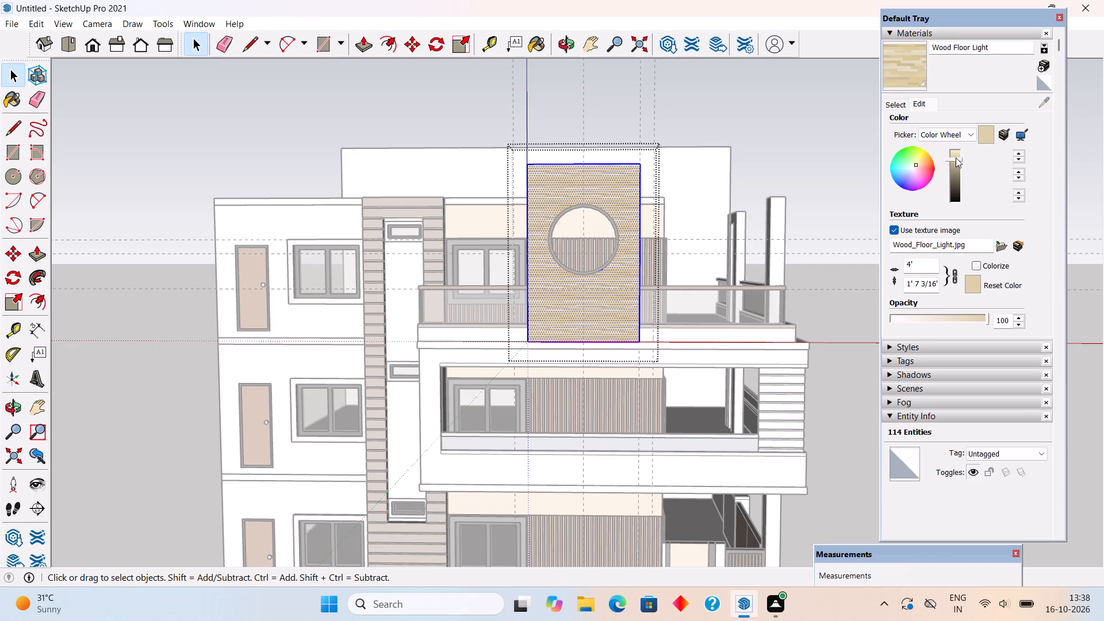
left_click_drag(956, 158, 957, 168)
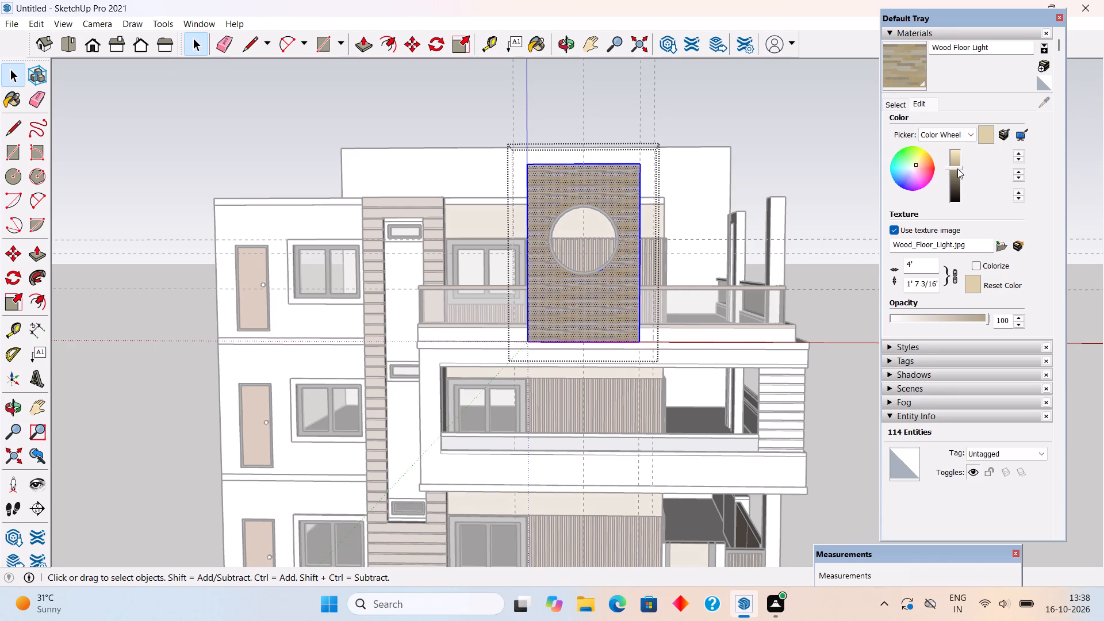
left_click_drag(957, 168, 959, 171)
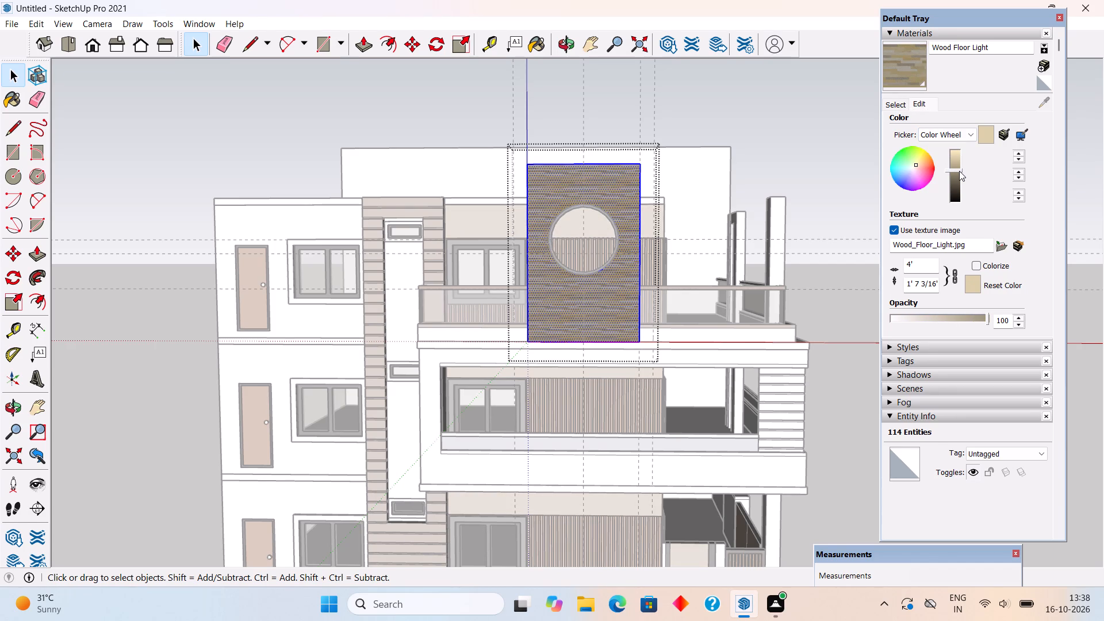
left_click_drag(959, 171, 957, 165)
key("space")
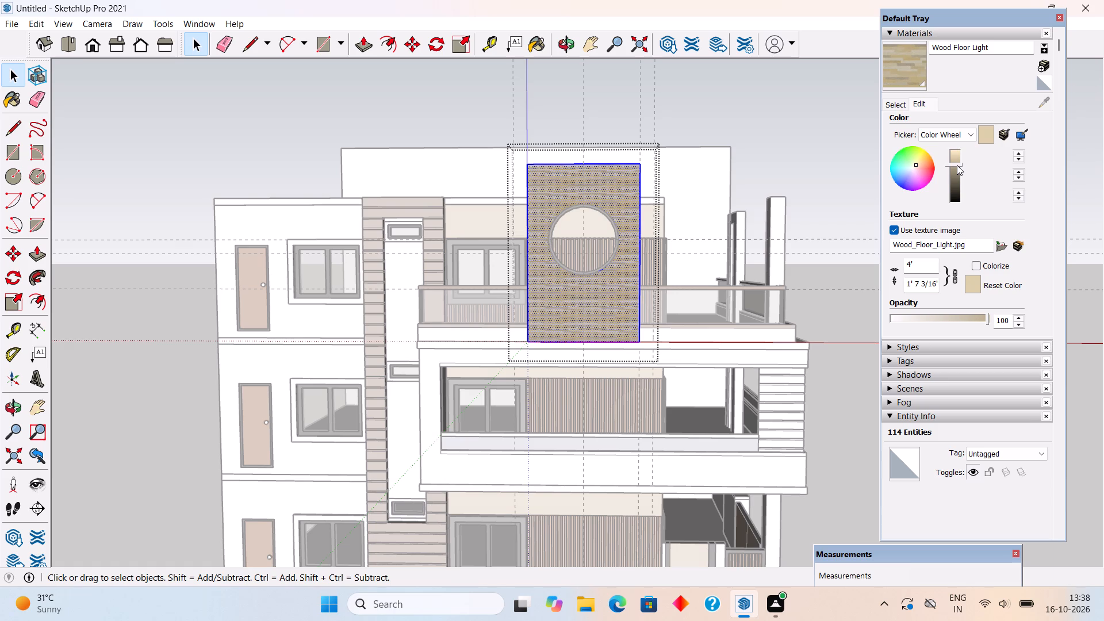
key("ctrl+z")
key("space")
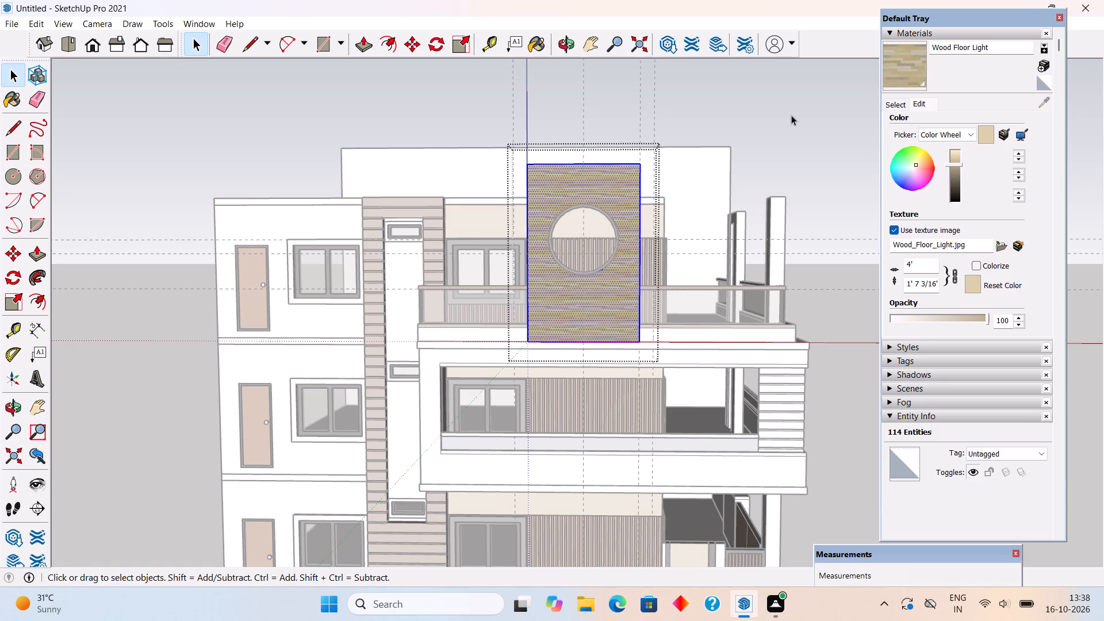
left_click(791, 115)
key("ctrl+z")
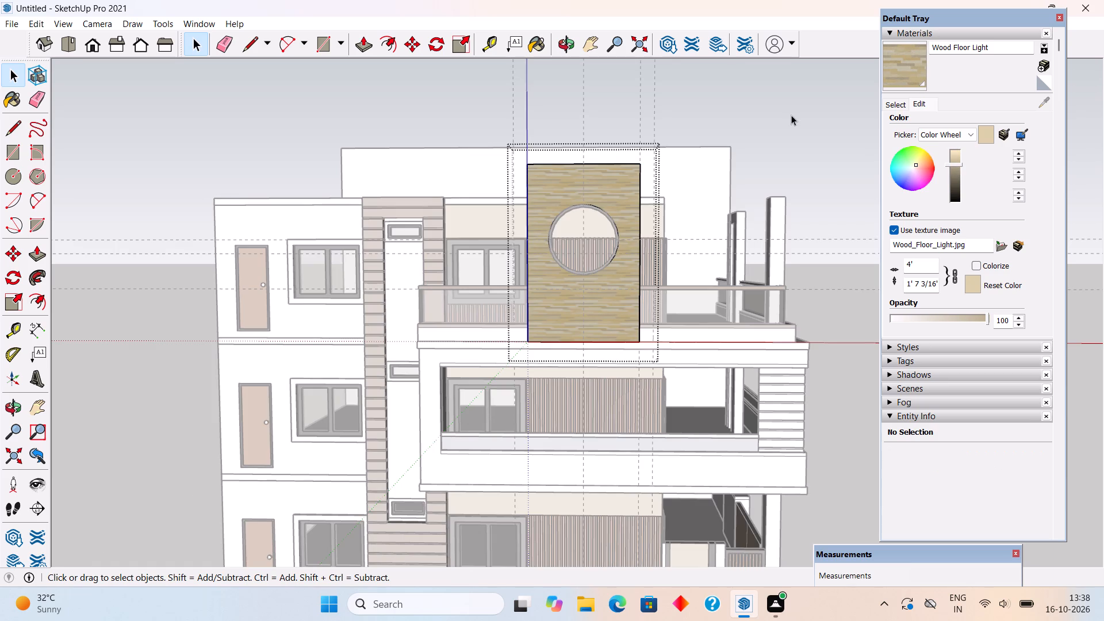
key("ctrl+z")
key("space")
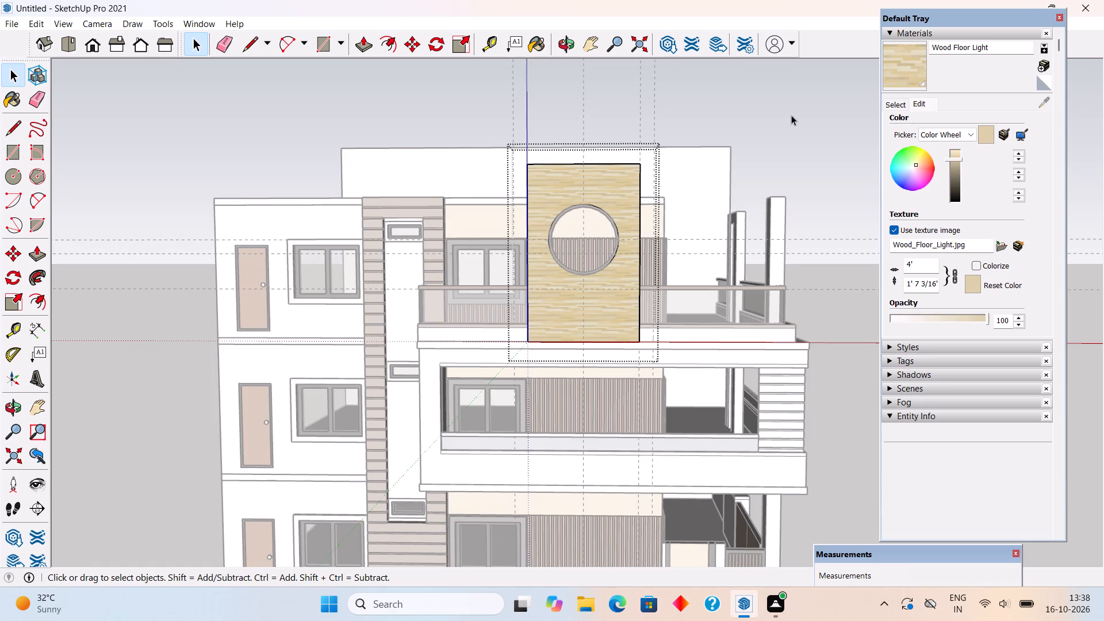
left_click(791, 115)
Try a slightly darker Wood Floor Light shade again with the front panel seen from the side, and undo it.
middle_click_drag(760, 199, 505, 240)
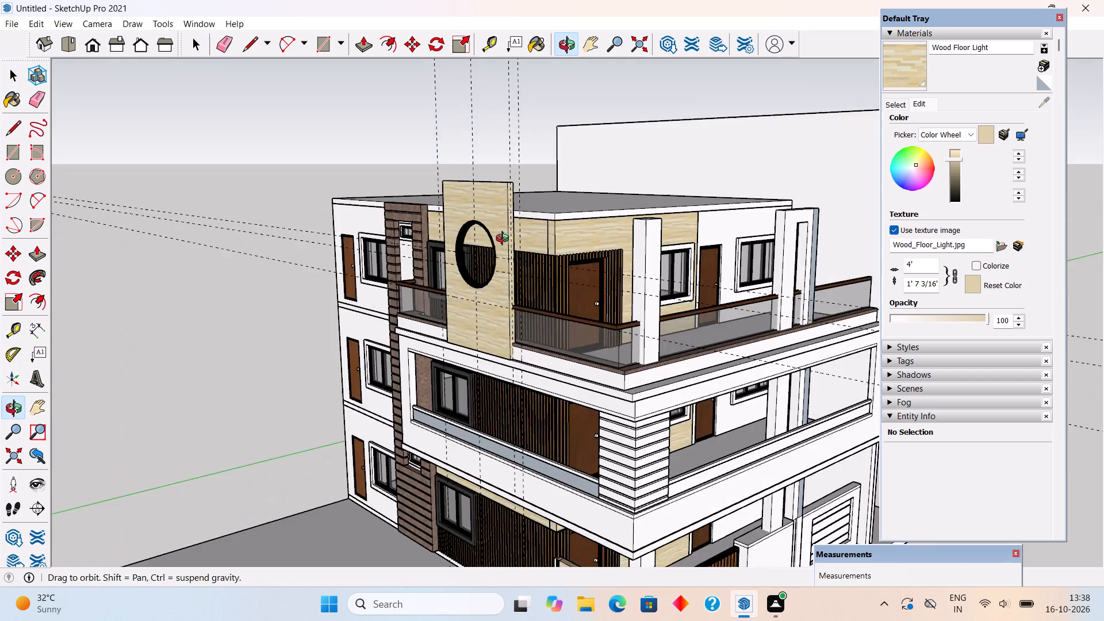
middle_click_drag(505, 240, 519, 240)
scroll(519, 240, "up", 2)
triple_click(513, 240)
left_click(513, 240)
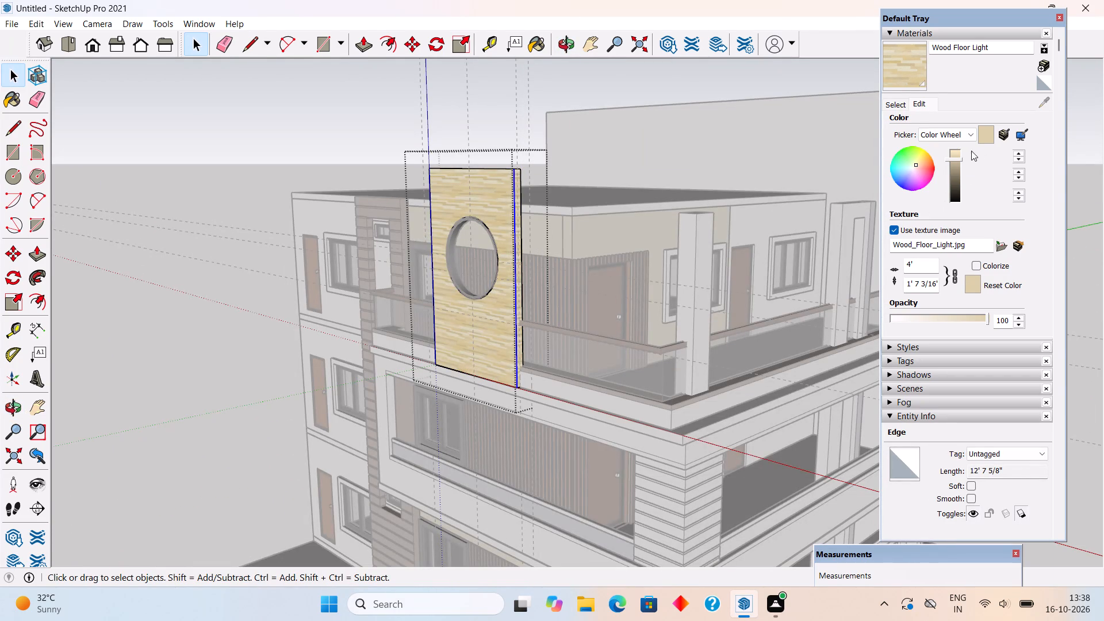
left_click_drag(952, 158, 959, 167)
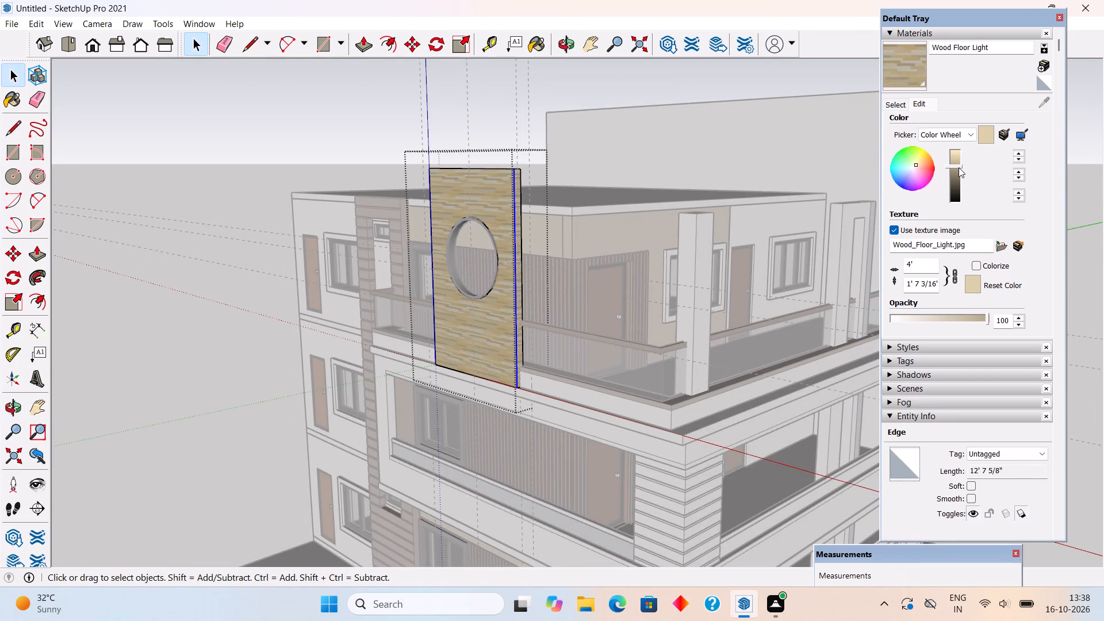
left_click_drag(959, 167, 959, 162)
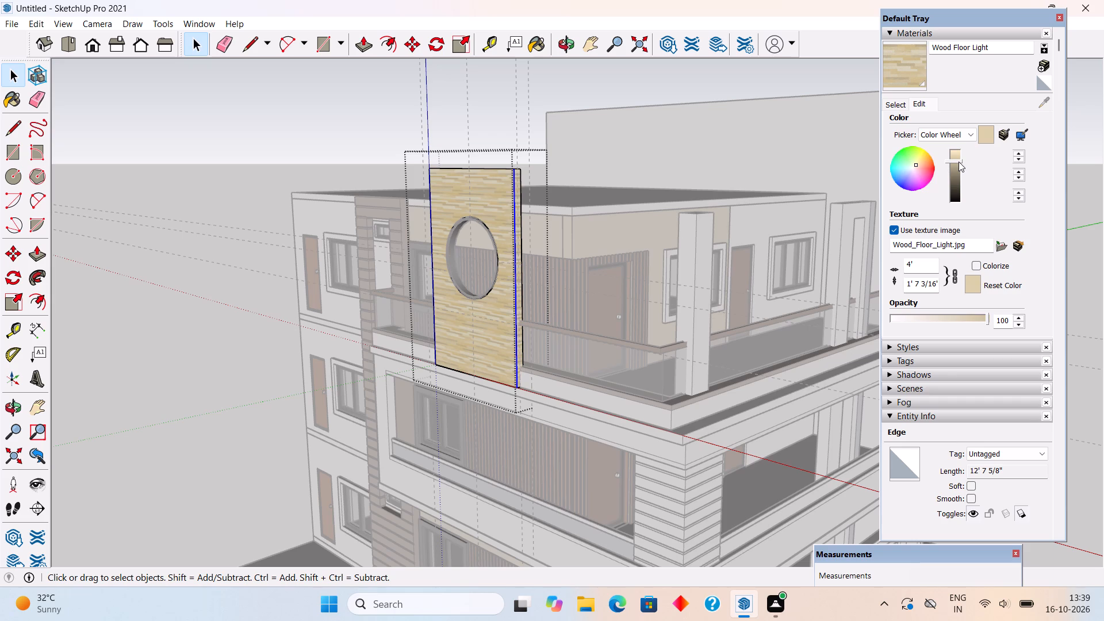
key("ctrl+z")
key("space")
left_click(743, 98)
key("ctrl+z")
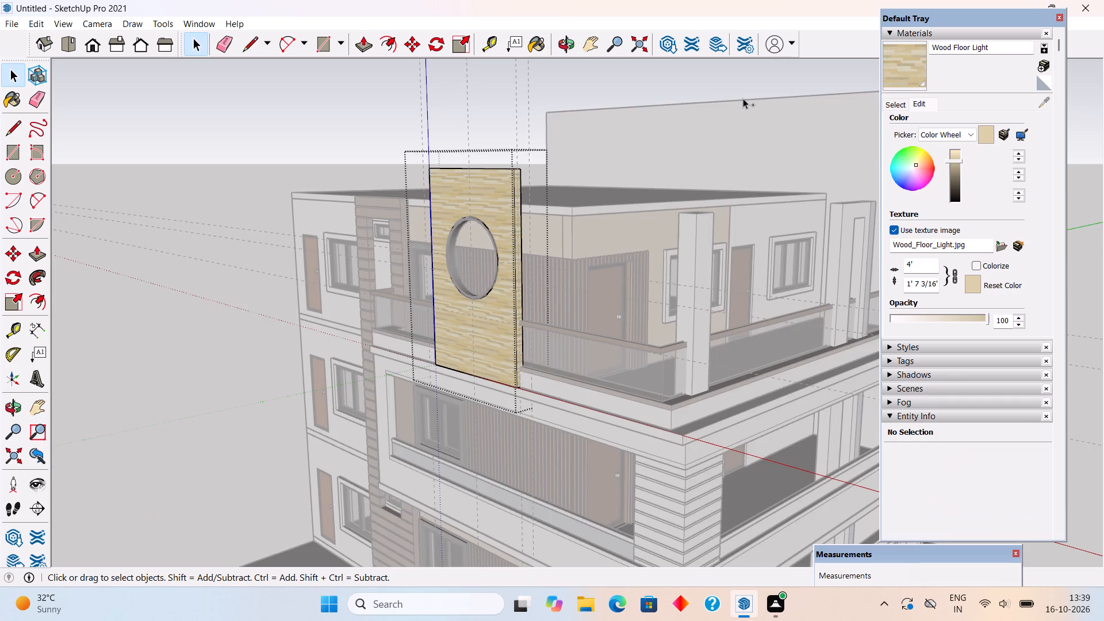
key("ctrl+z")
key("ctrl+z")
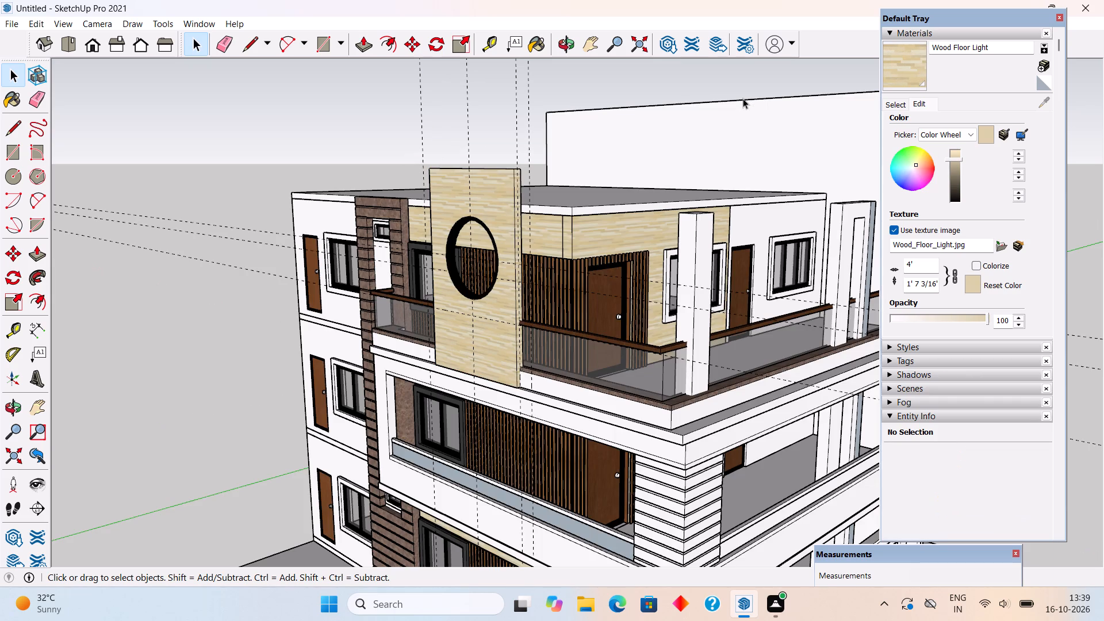
Paint the top-balcony front panel with Tile Travertine 2 inch from the Tile material collection.
middle_click_drag(545, 278, 695, 187)
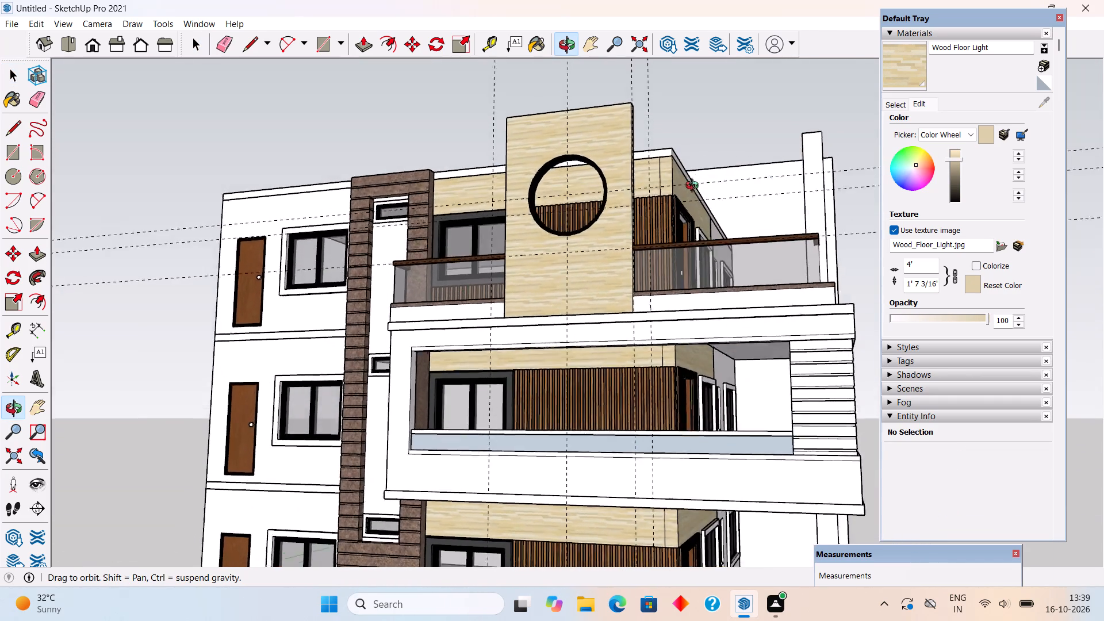
middle_click_drag(695, 187, 695, 195)
scroll(695, 195, "down", 3)
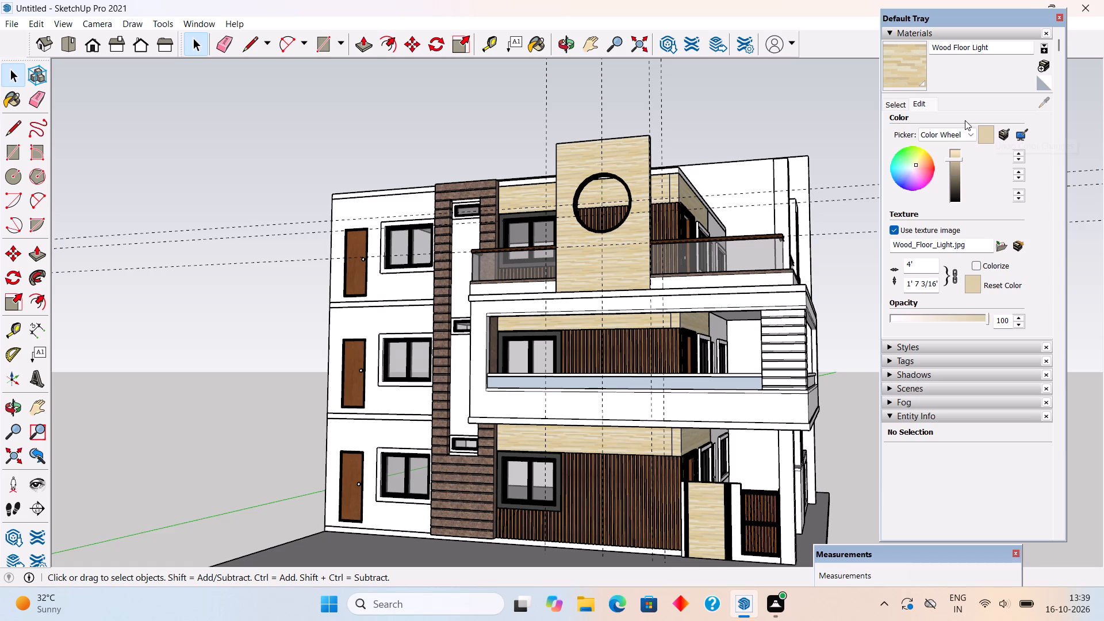
left_click(894, 103)
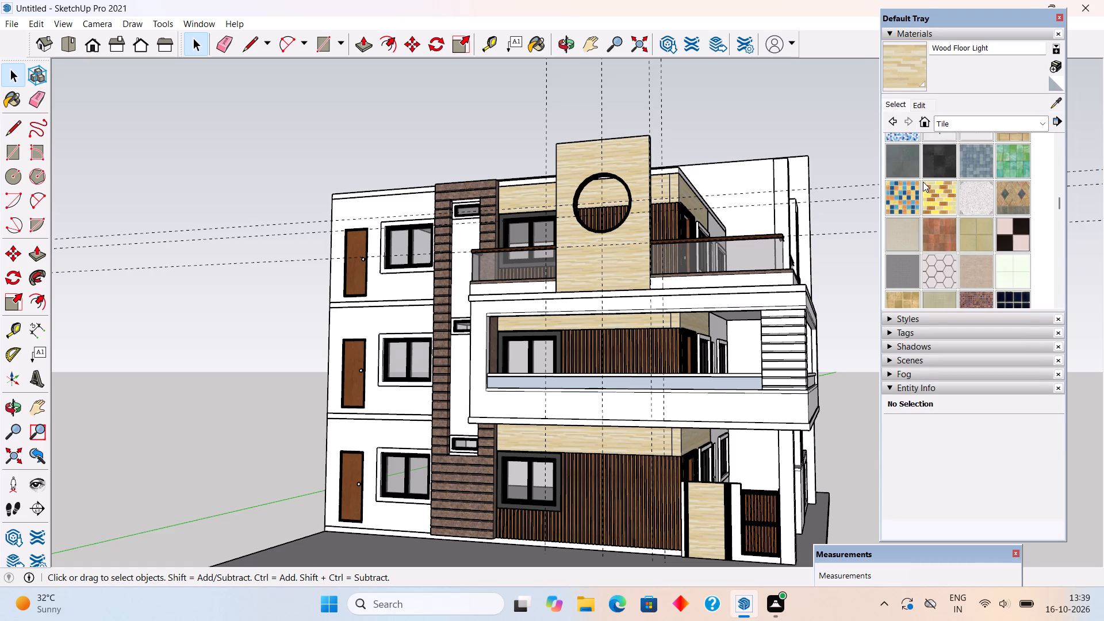
scroll(933, 211, "down", 2)
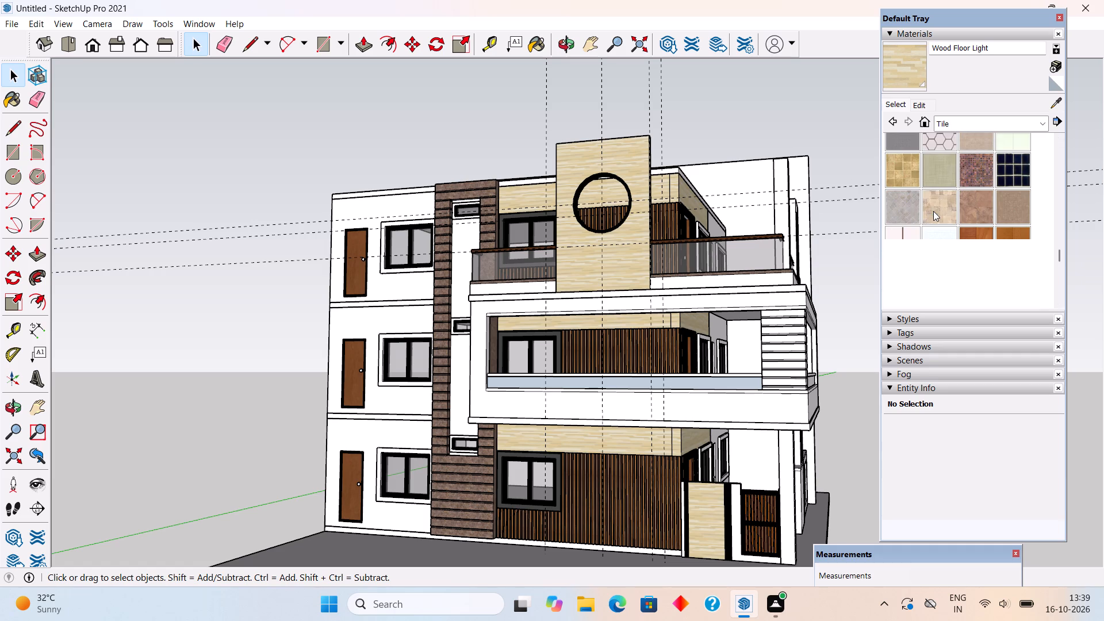
scroll(967, 170, "up", 2)
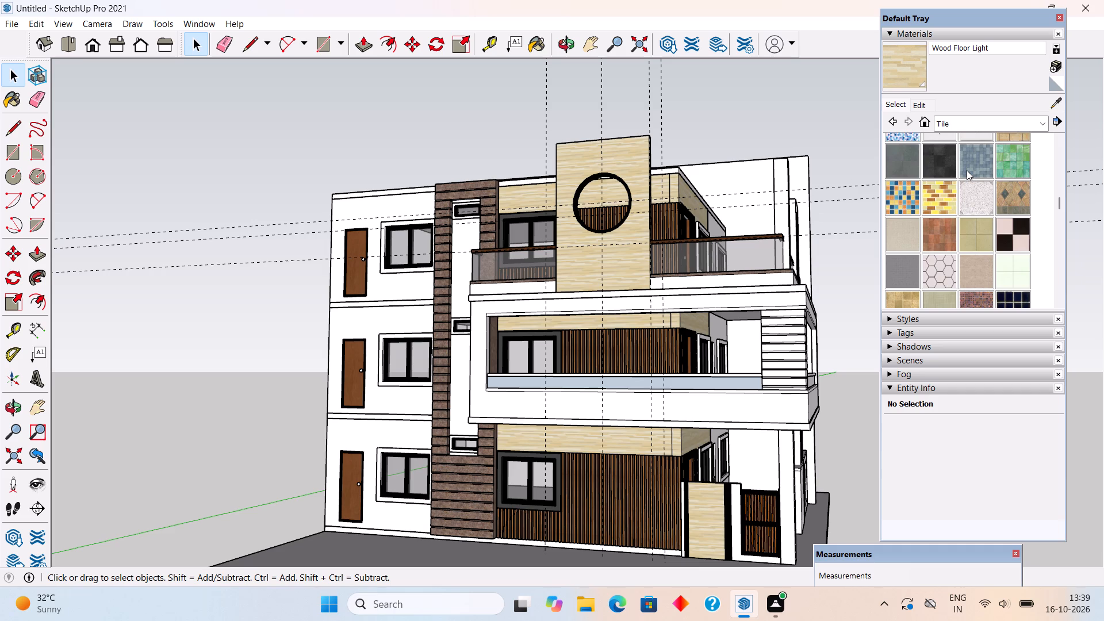
scroll(978, 211, "up", 3)
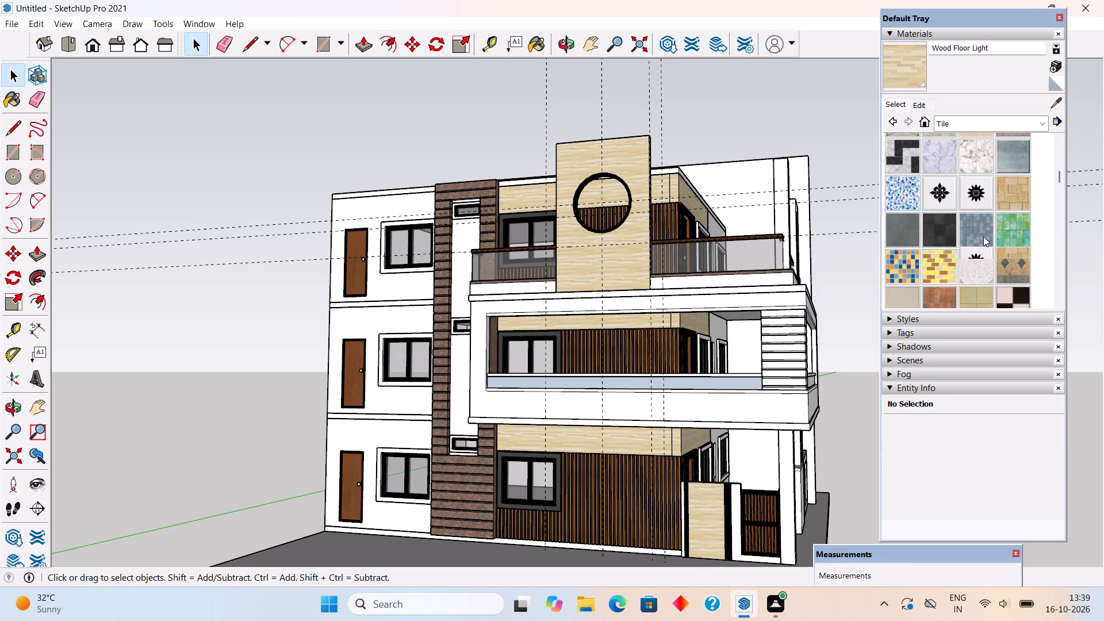
scroll(983, 236, "up", 1)
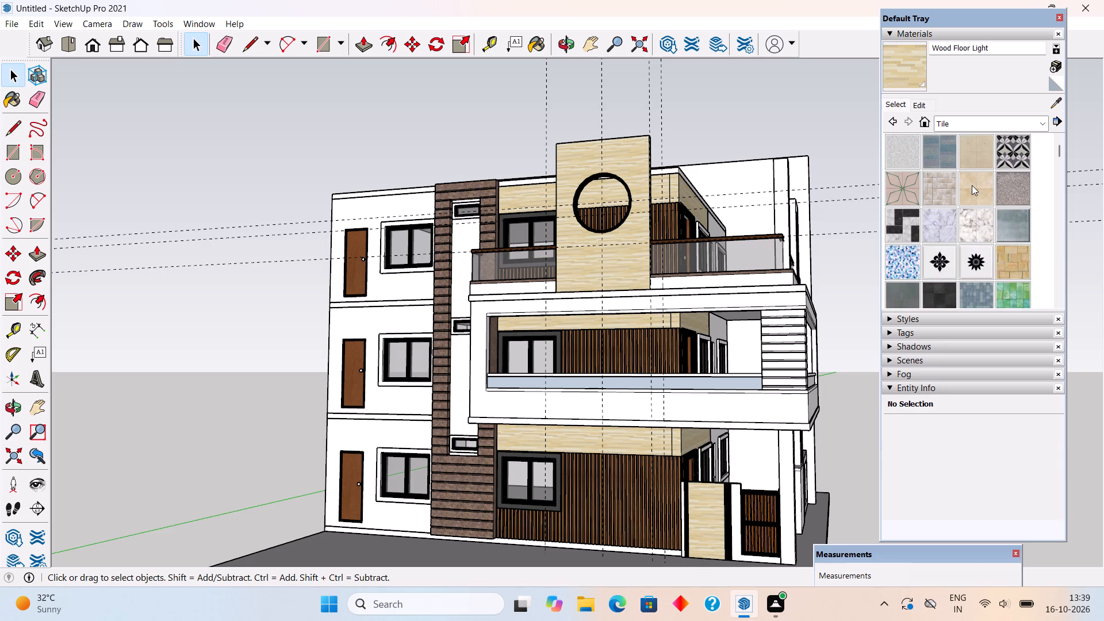
scroll(972, 185, "down", 4)
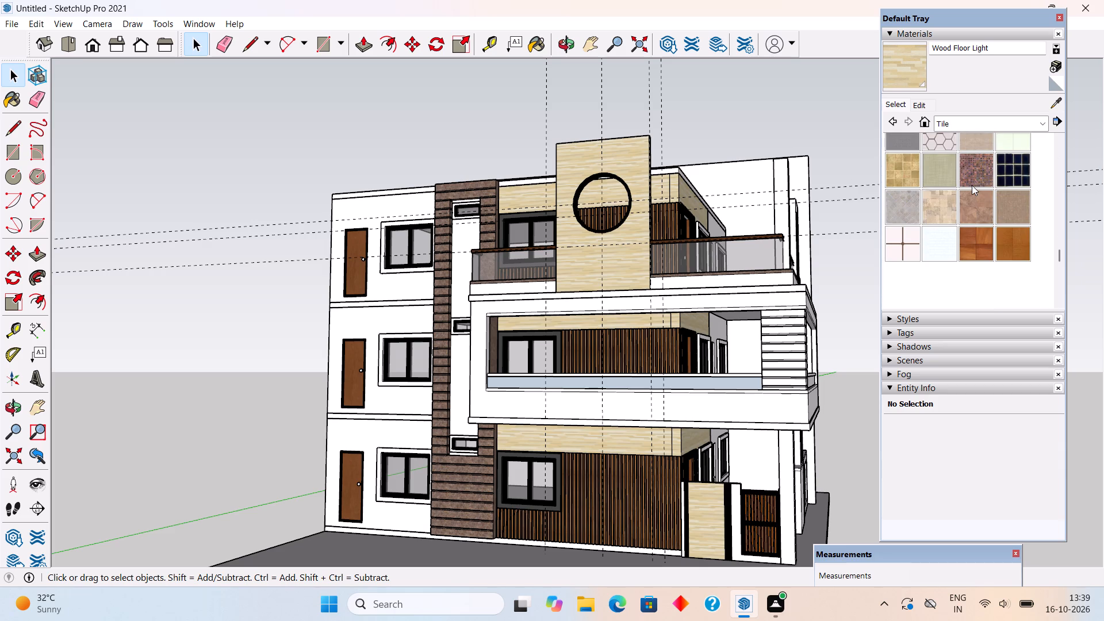
left_click(903, 210)
left_click(610, 289)
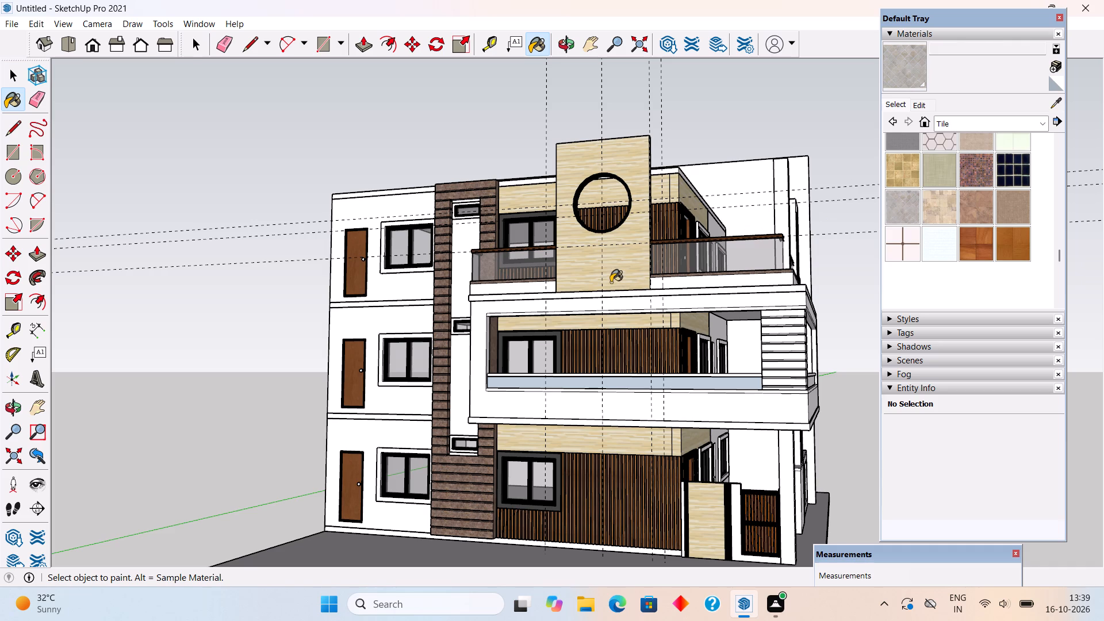
left_click(611, 277)
Set the Tile Travertine 2 inch texture size to 3' so its pattern is larger on the front panel.
middle_click_drag(672, 257, 624, 356)
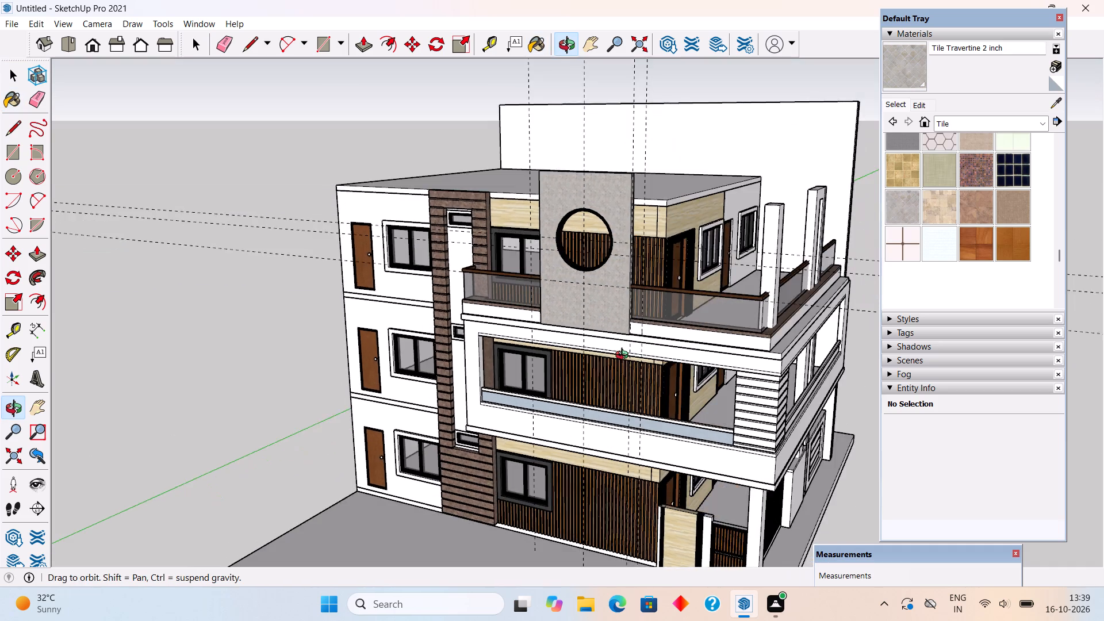
middle_click_drag(624, 356, 625, 356)
scroll(624, 356, "up", 7)
scroll(611, 300, "up", 1)
middle_click_drag(613, 301, 707, 304)
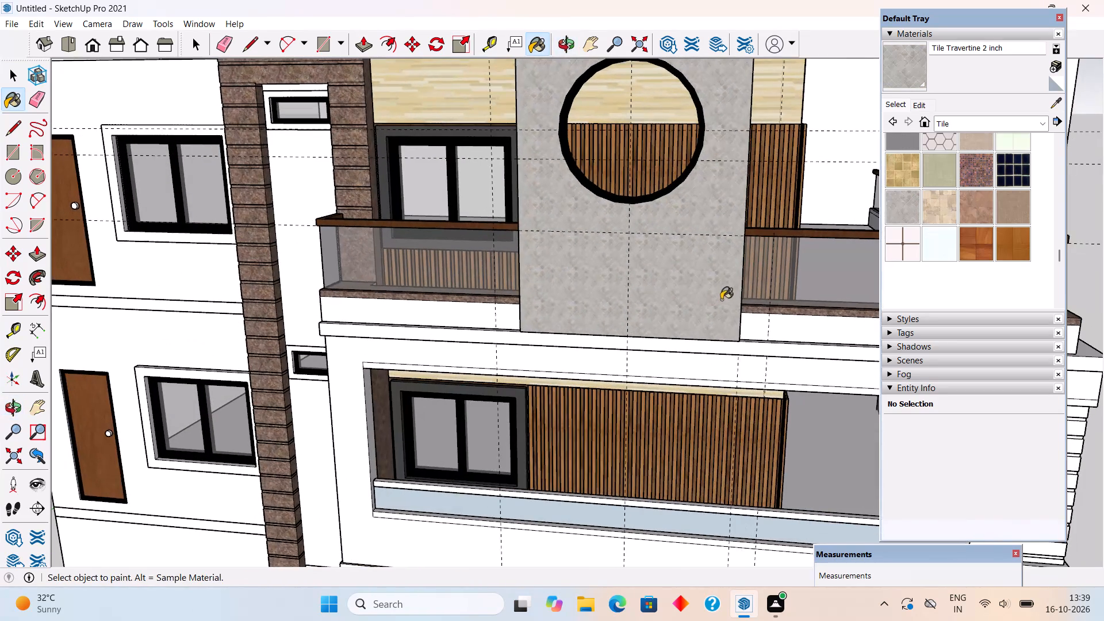
left_click(923, 105)
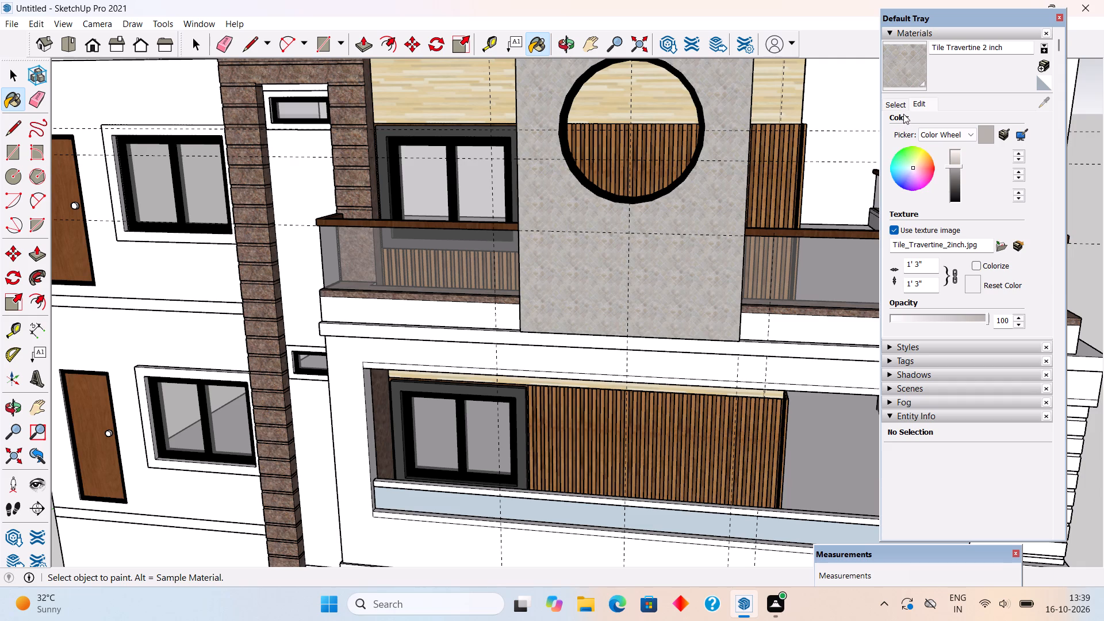
left_click(926, 264)
key("BackSpace")
key("BackSpace")
key("BackSpace")
key("BackSpace")
key("BackSpace")
type("3'")
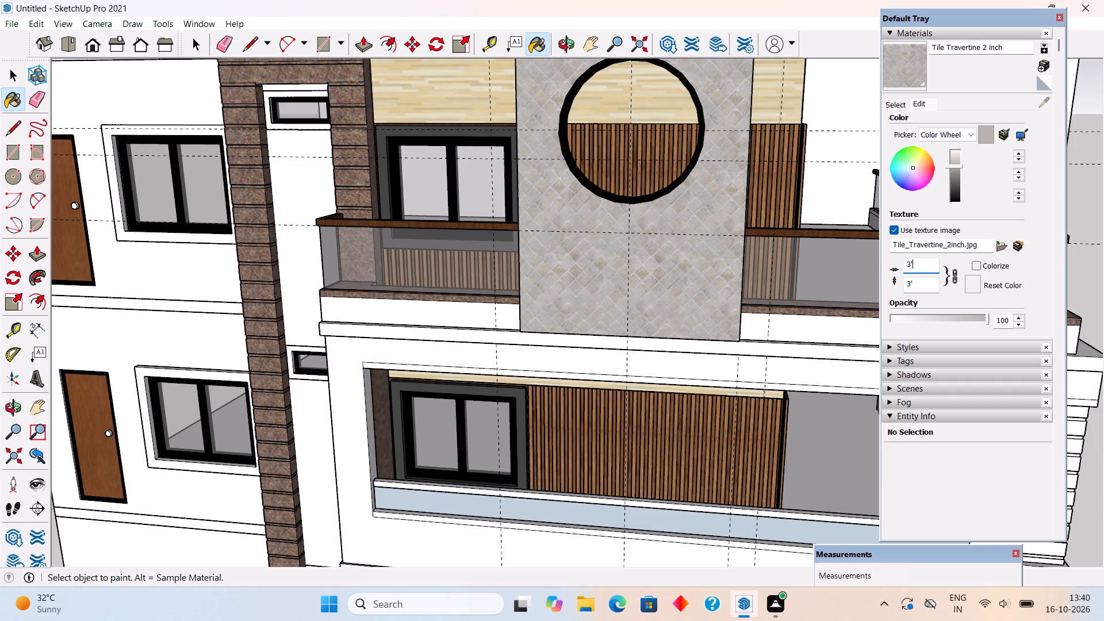
key("space")
Examine the travertine-tiled front panel and the surrounding facade from the front, the side and above.
scroll(839, 243, "down", 4)
scroll(711, 295, "down", 4)
key("space")
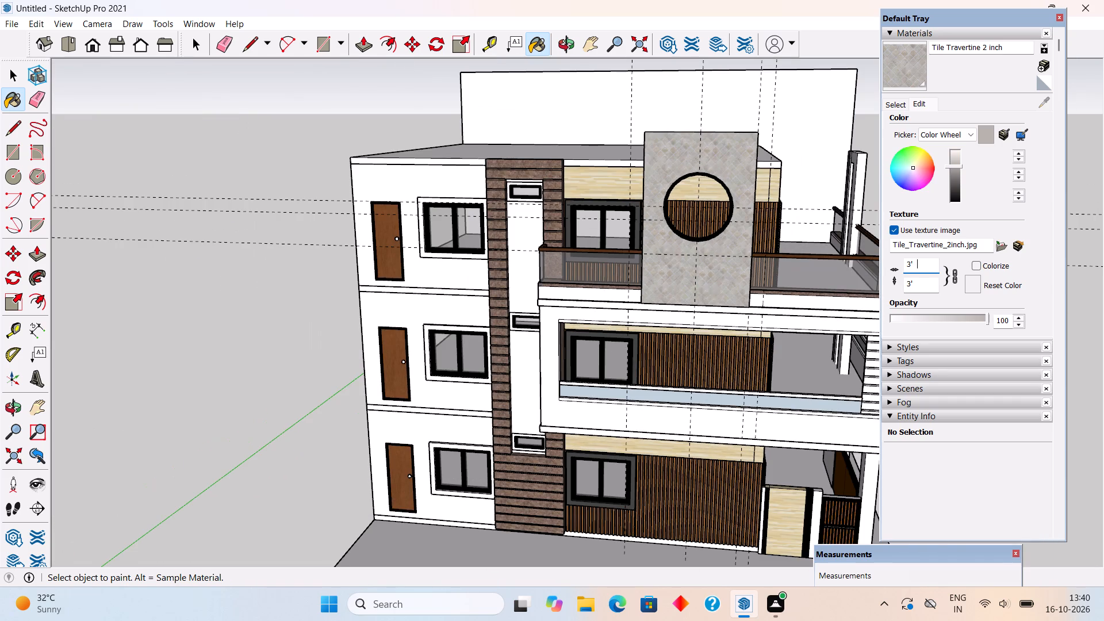
scroll(590, 210, "down", 5)
middle_click_drag(625, 258, 650, 182)
scroll(646, 182, "up", 3)
scroll(744, 210, "up", 2)
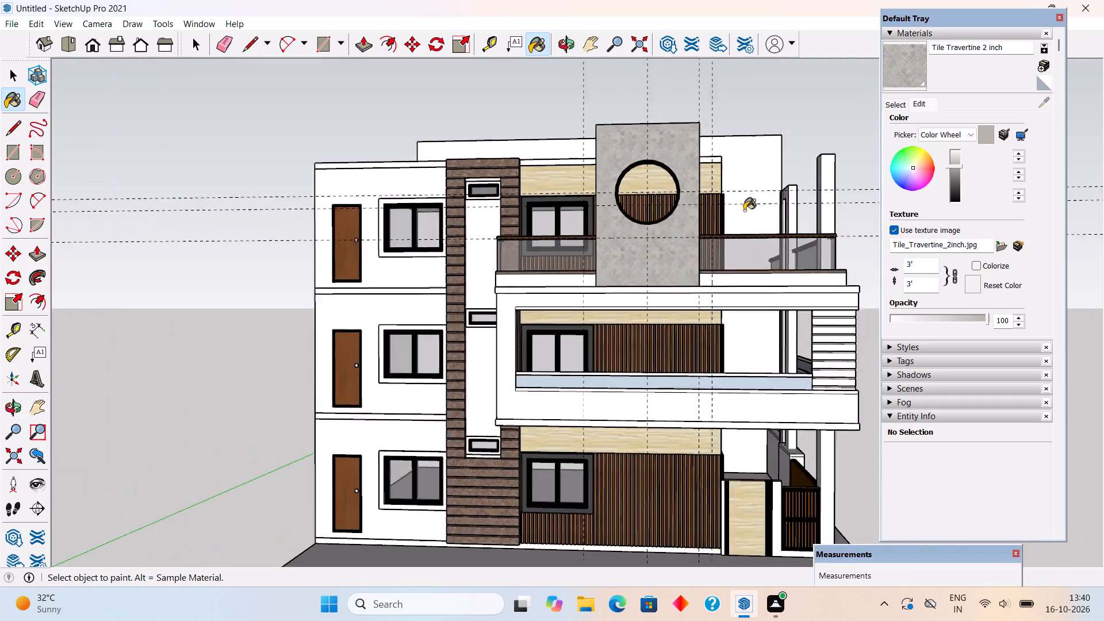
scroll(744, 210, "up", 2)
middle_click_drag(650, 235, 447, 247)
scroll(447, 247, "down", 3)
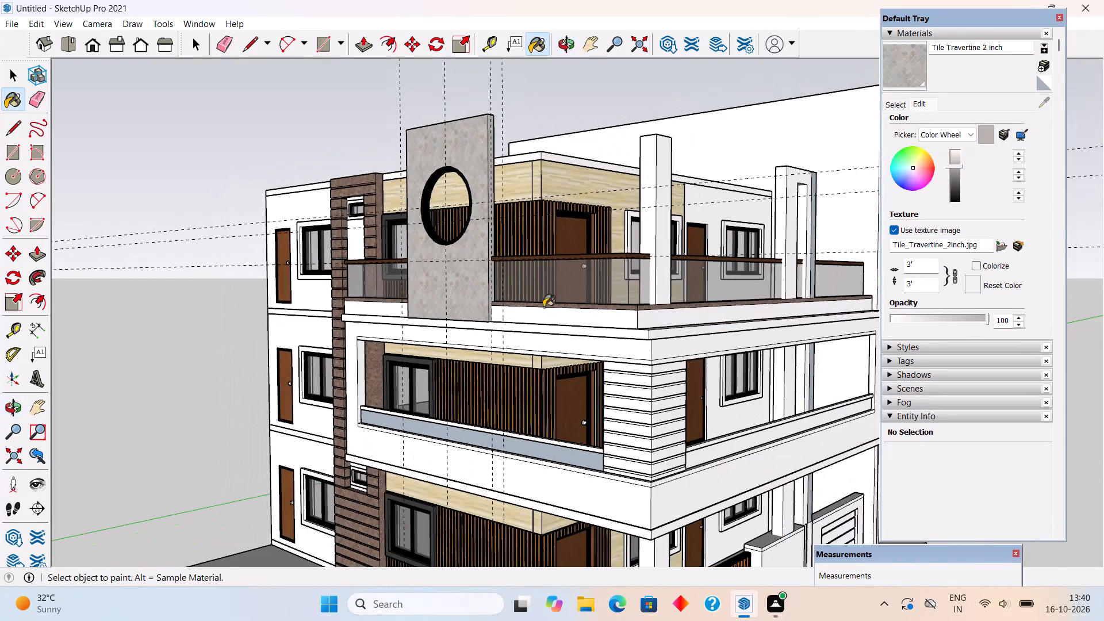
scroll(582, 330, "up", 3)
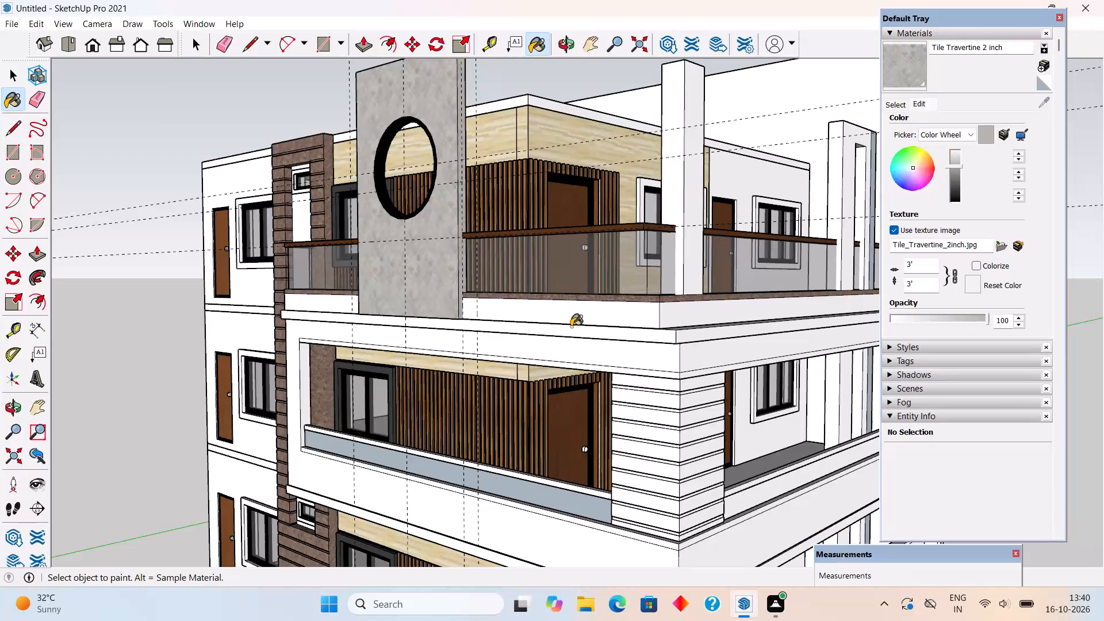
scroll(567, 319, "down", 5)
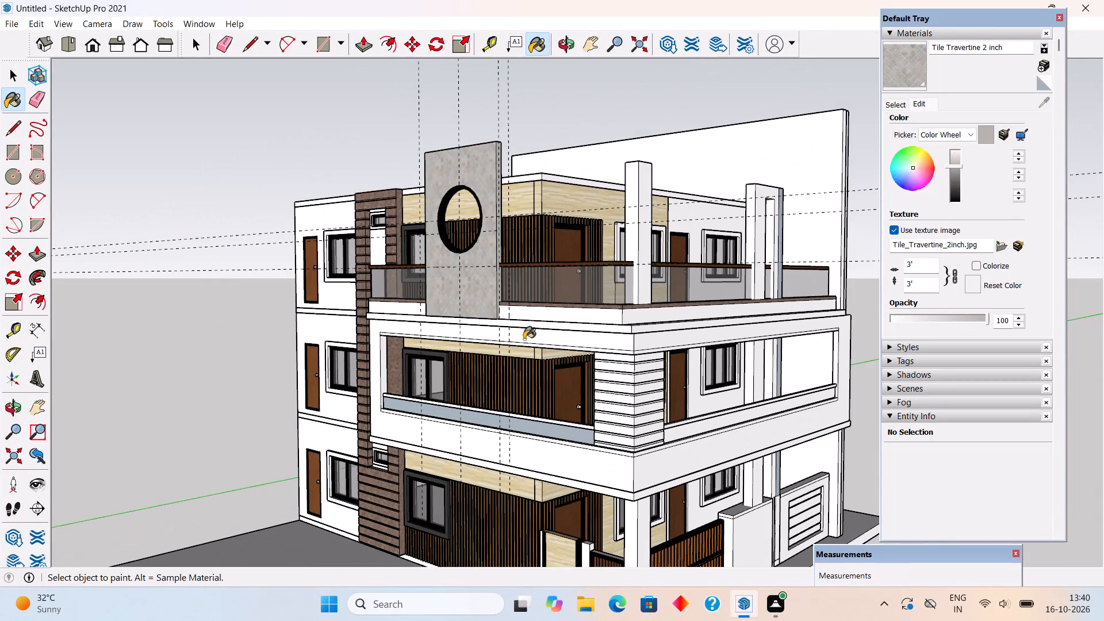
scroll(523, 339, "down", 3)
middle_click_drag(500, 368, 627, 376)
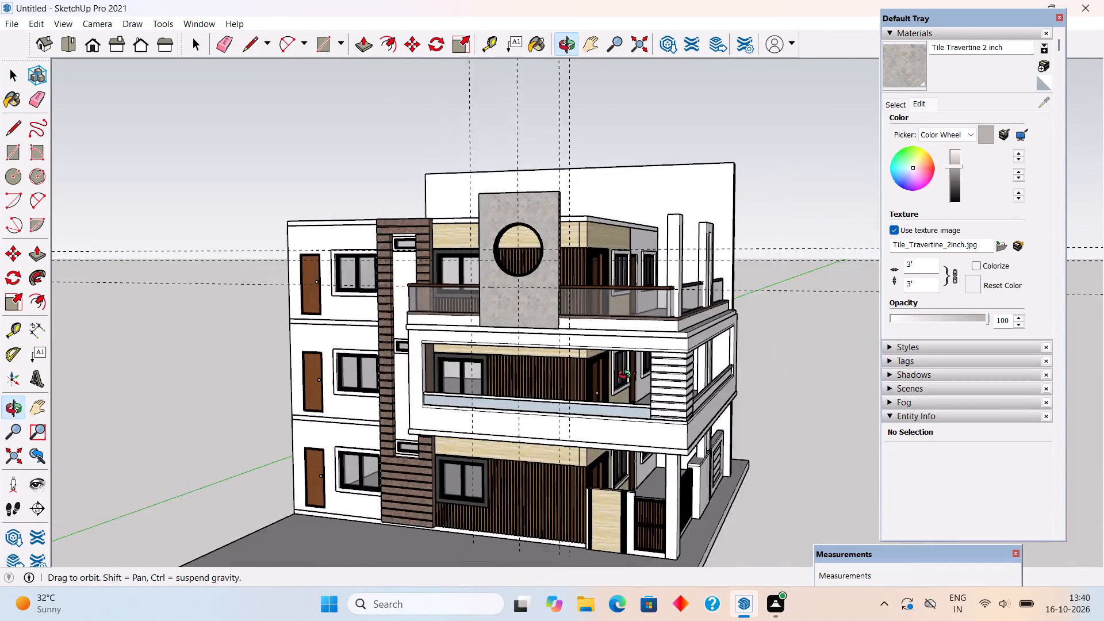
middle_click_drag(627, 376, 664, 366)
scroll(664, 366, "up", 2)
middle_click_drag(501, 348, 622, 342)
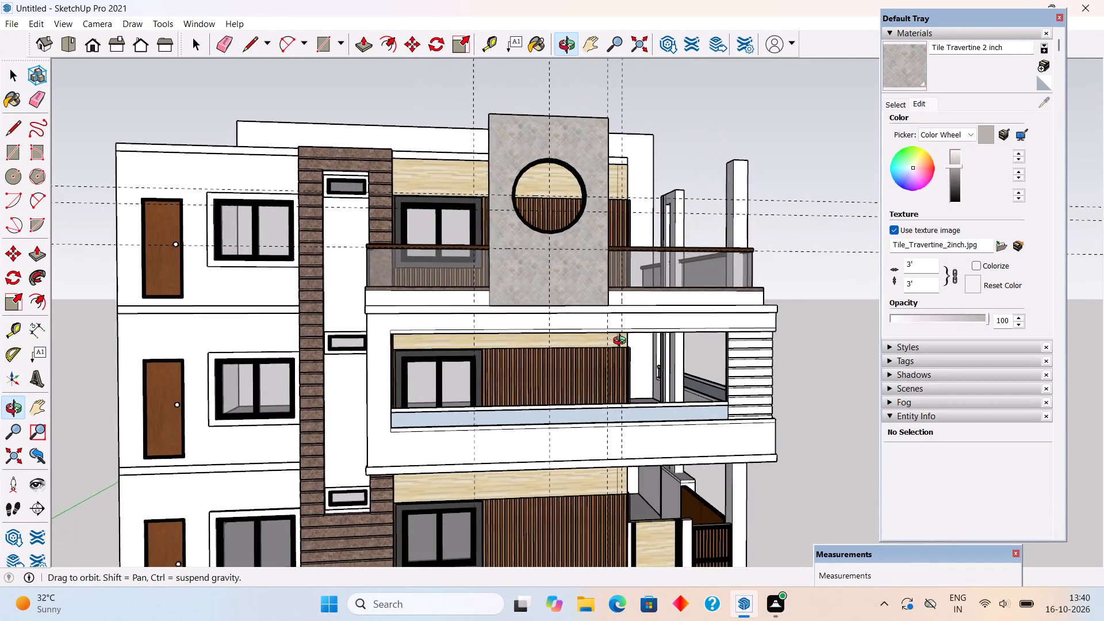
middle_click_drag(622, 342, 640, 348)
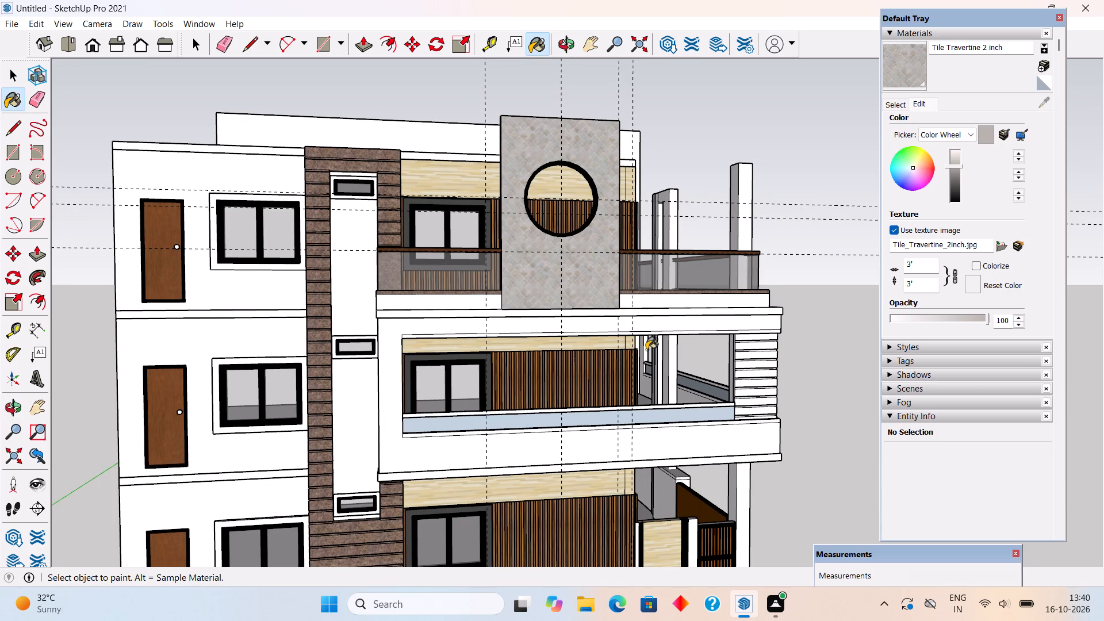
middle_click_drag(578, 181, 546, 267)
scroll(546, 267, "up", 2)
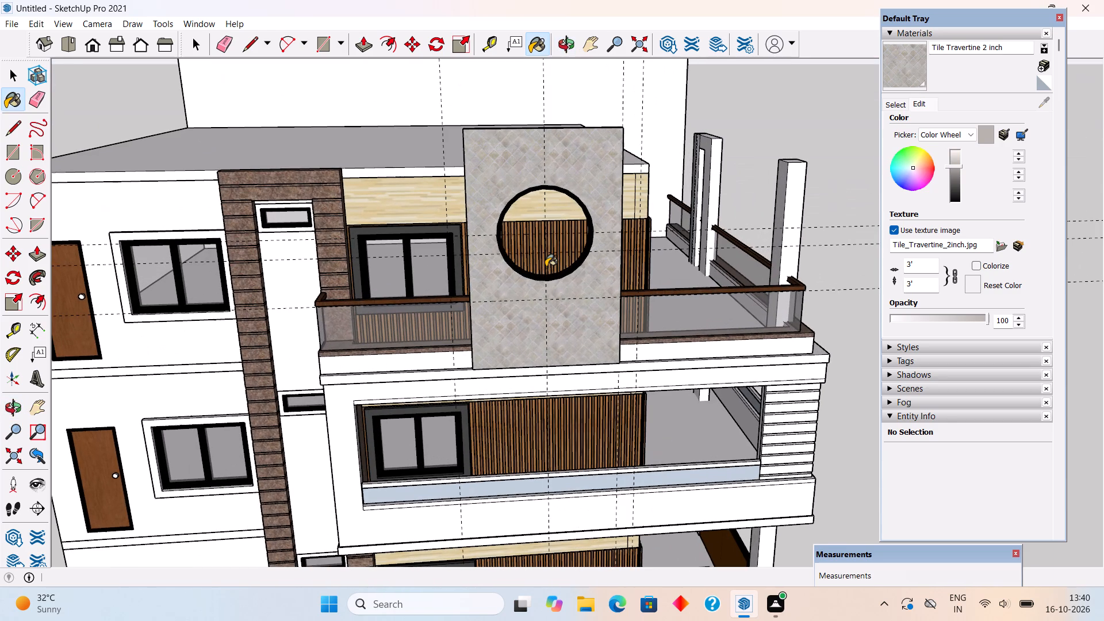